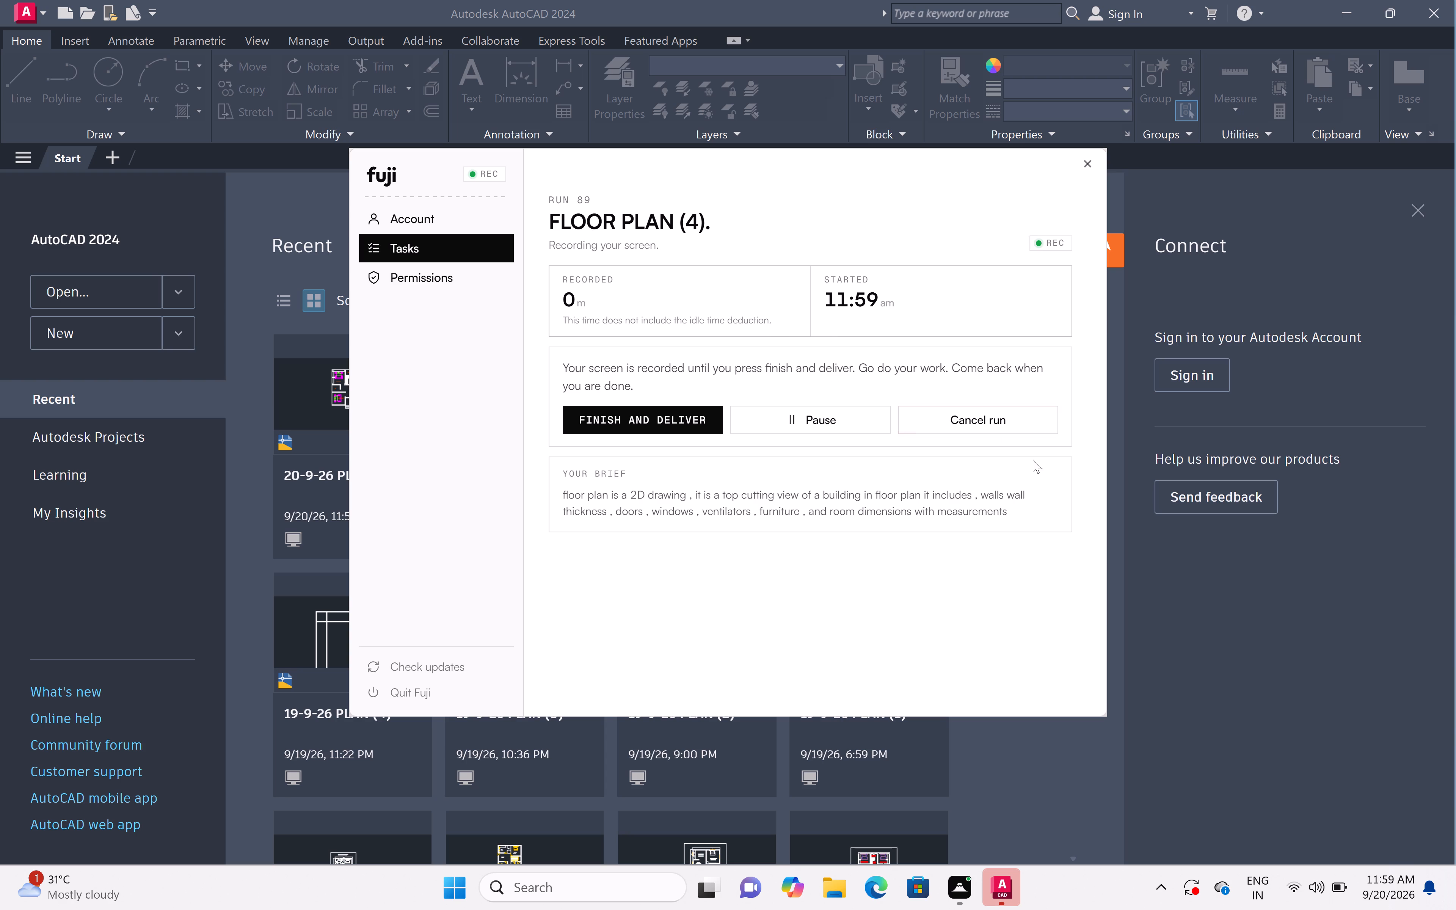
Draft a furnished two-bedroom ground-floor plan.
Create a new blank drawing from the start page.
left_click(1159, 567)
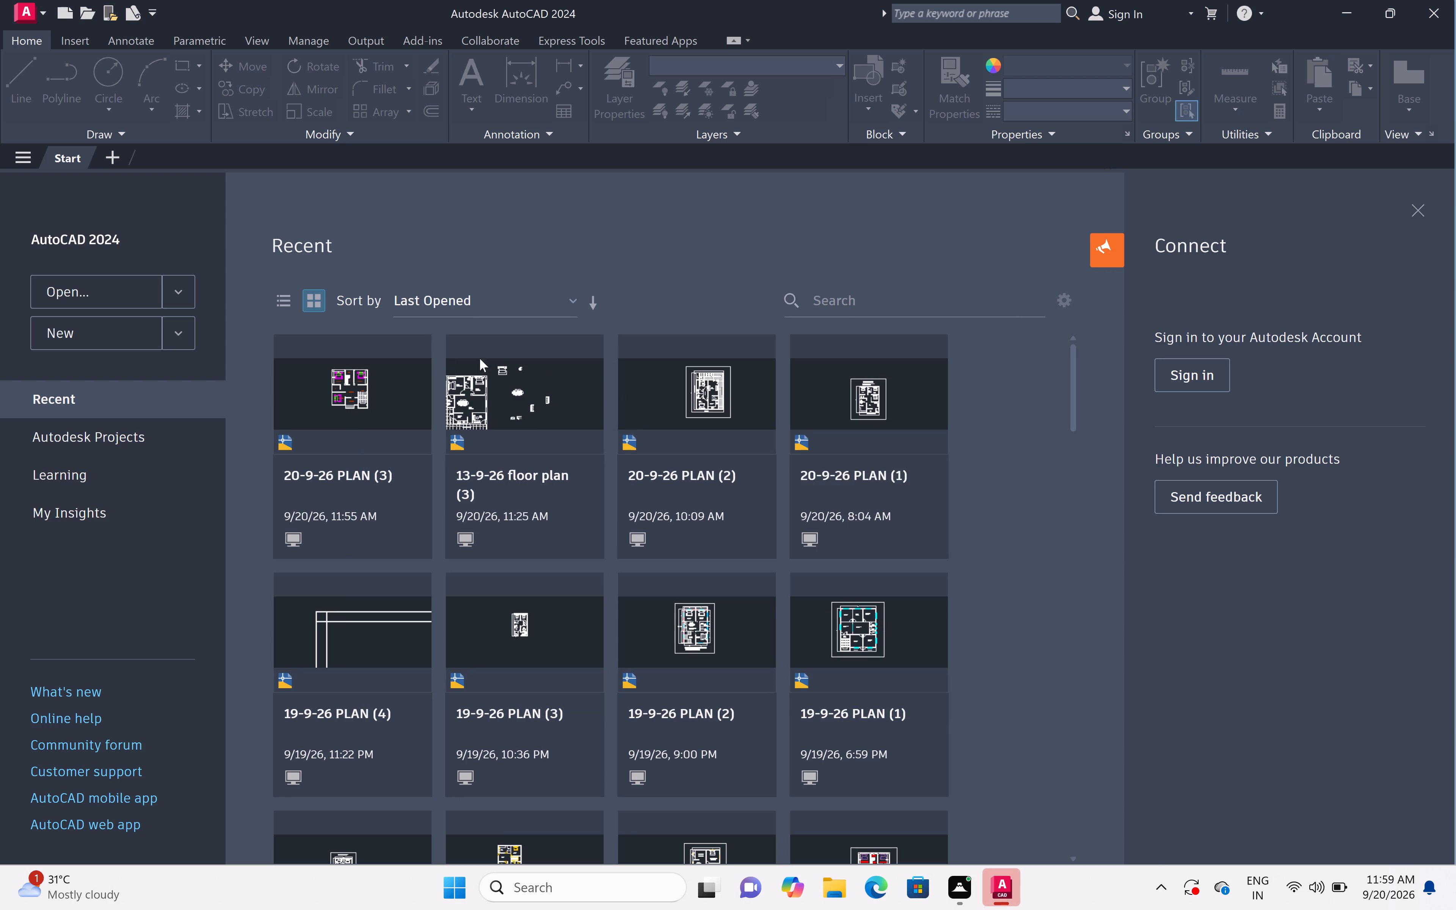
left_click_drag(123, 327, 119, 327)
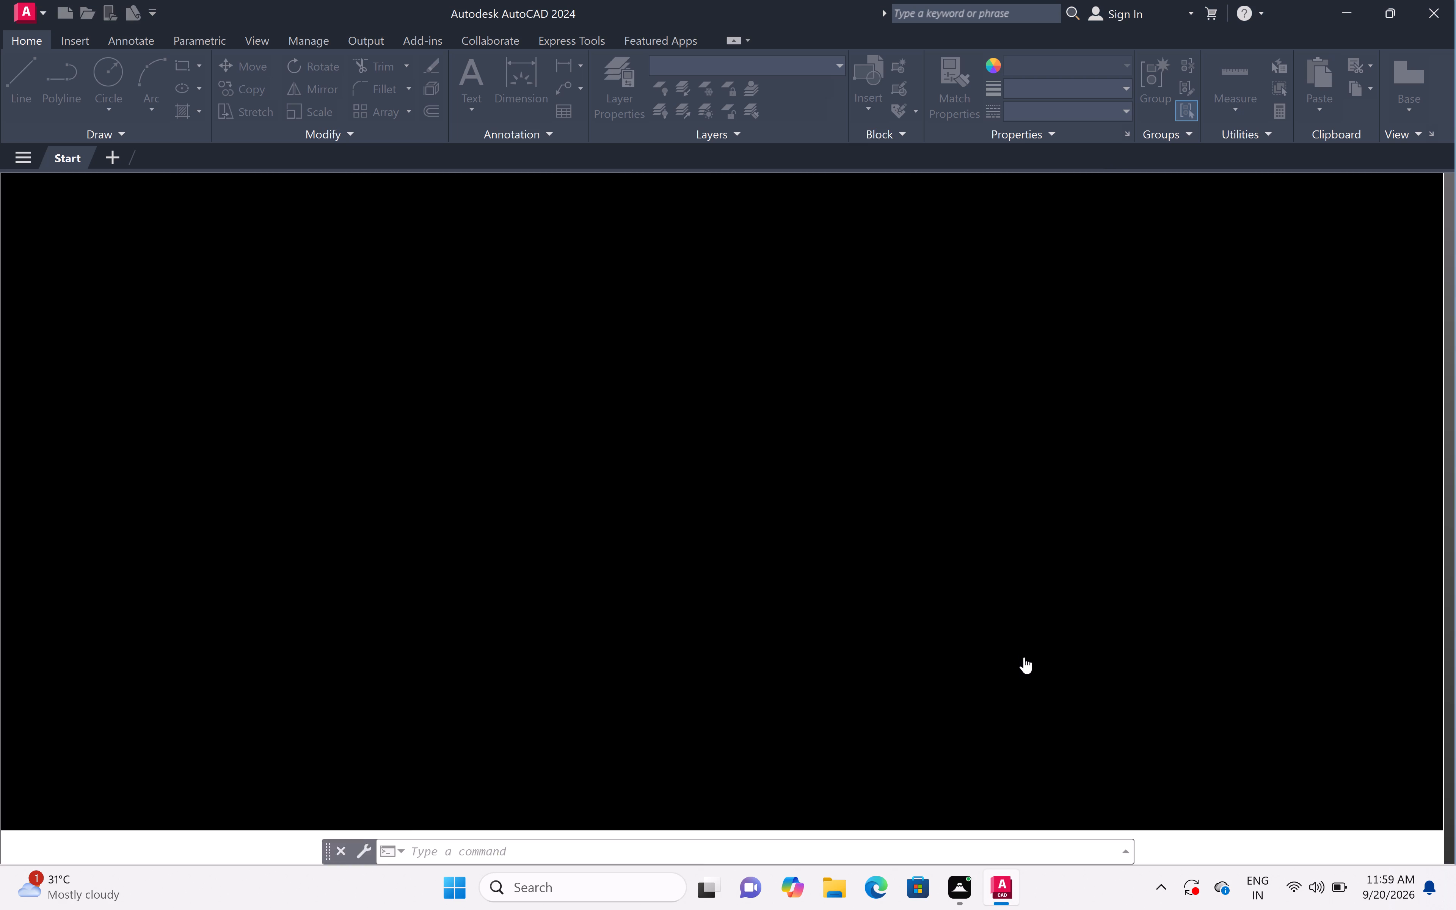
left_click_drag(1120, 116, 1136, 85)
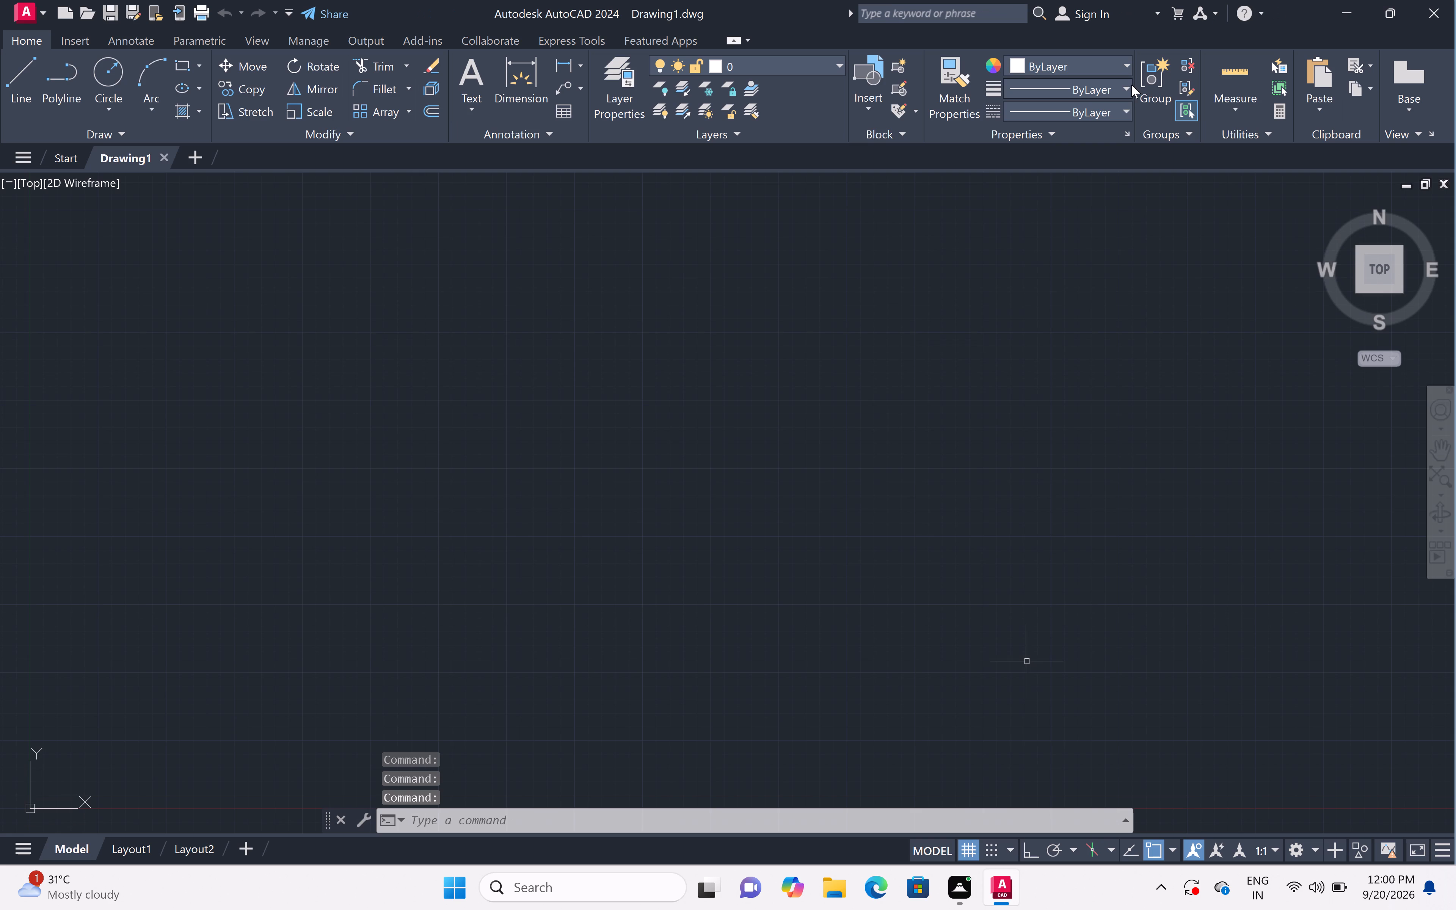
Set the drawing's length units to Engineering with a precision of 0'-0.0".
type("un")
key("space")
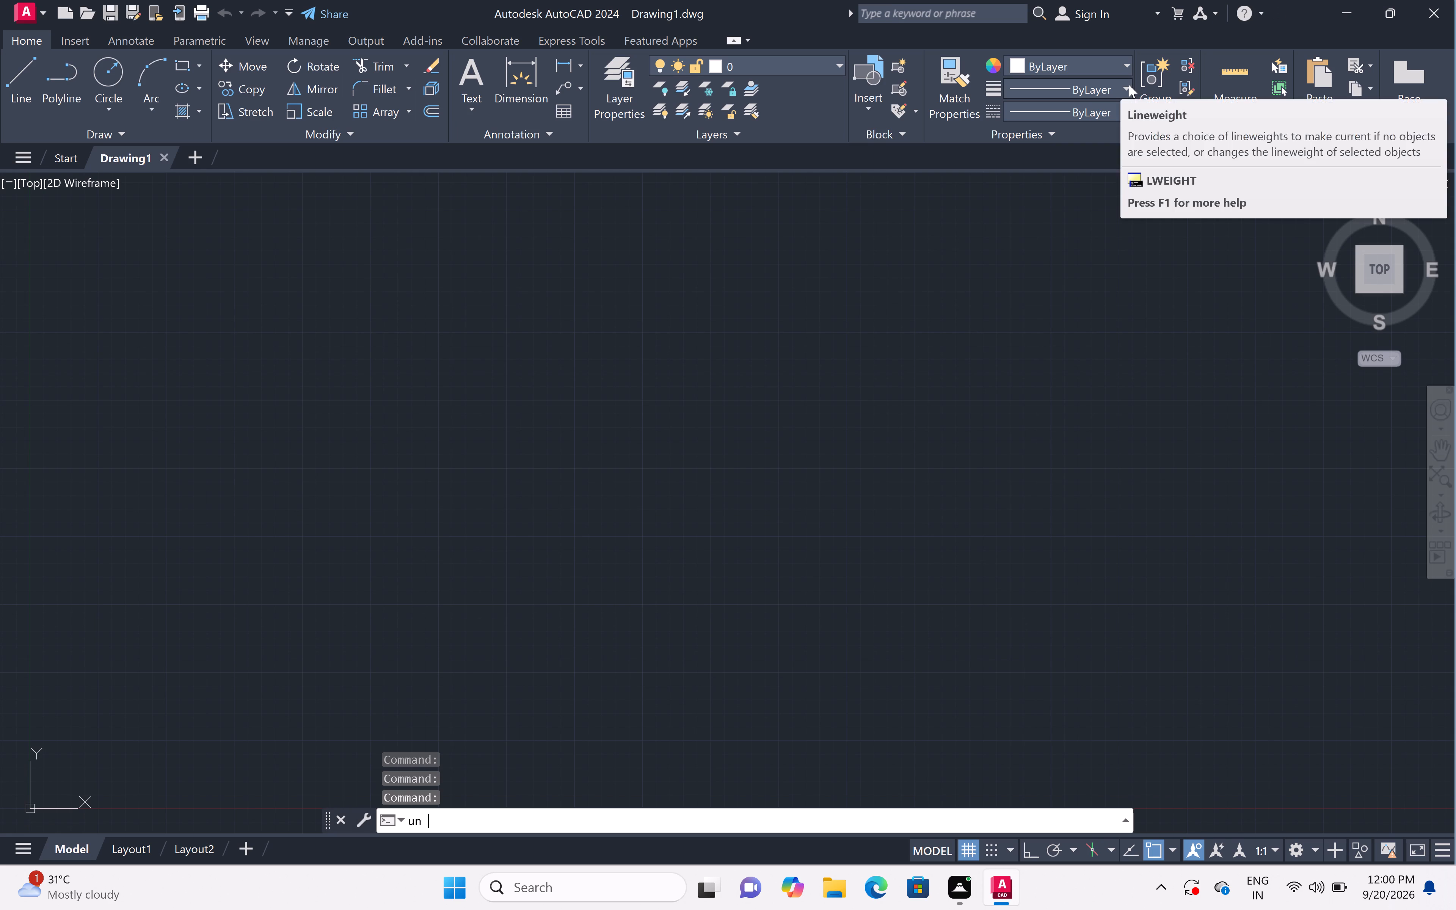
double_click(704, 312)
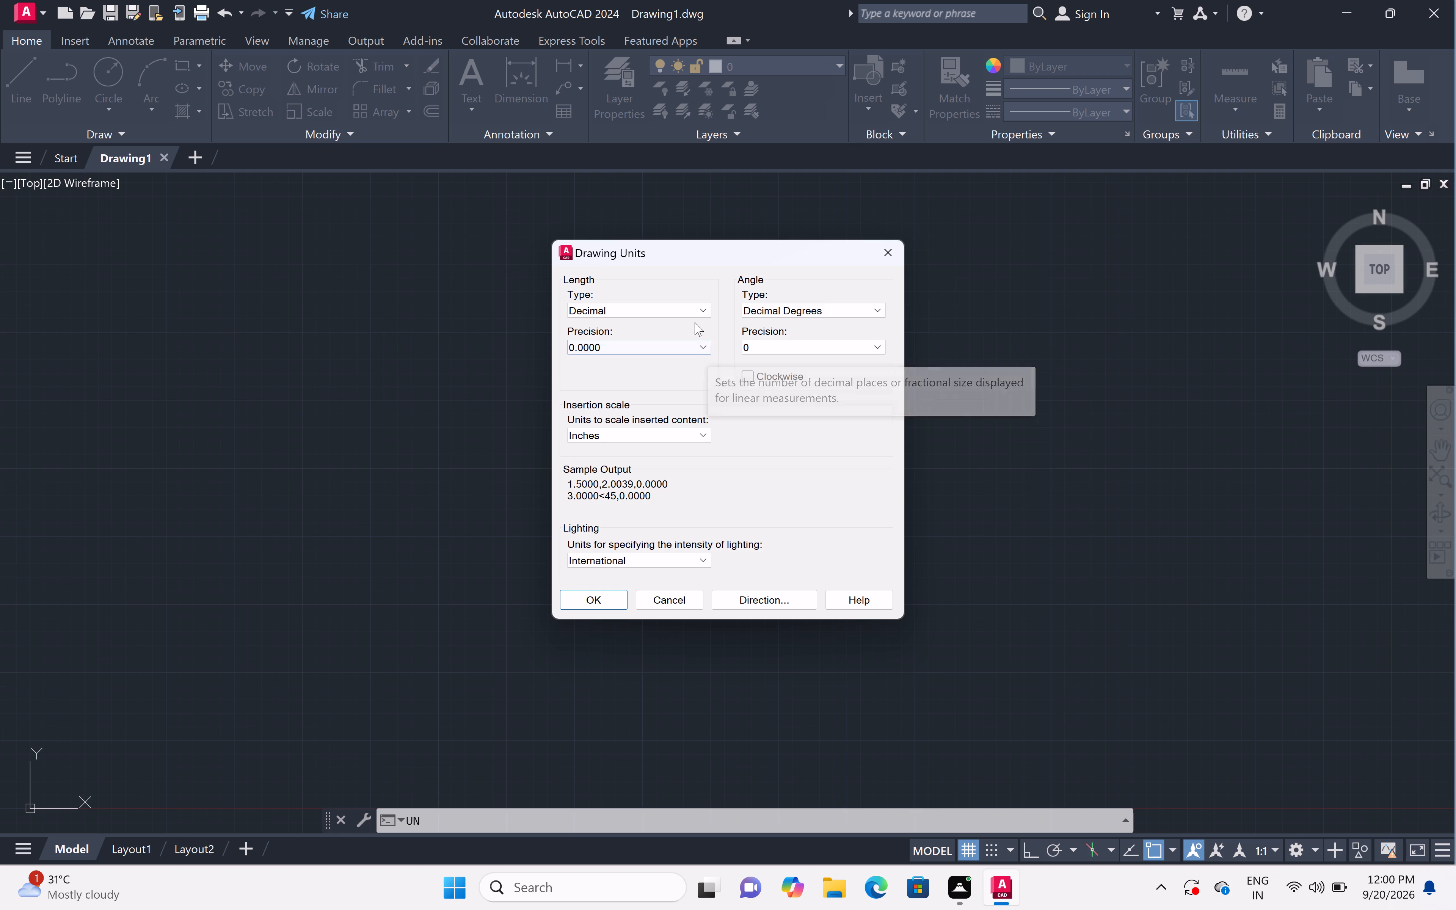
left_click(678, 308)
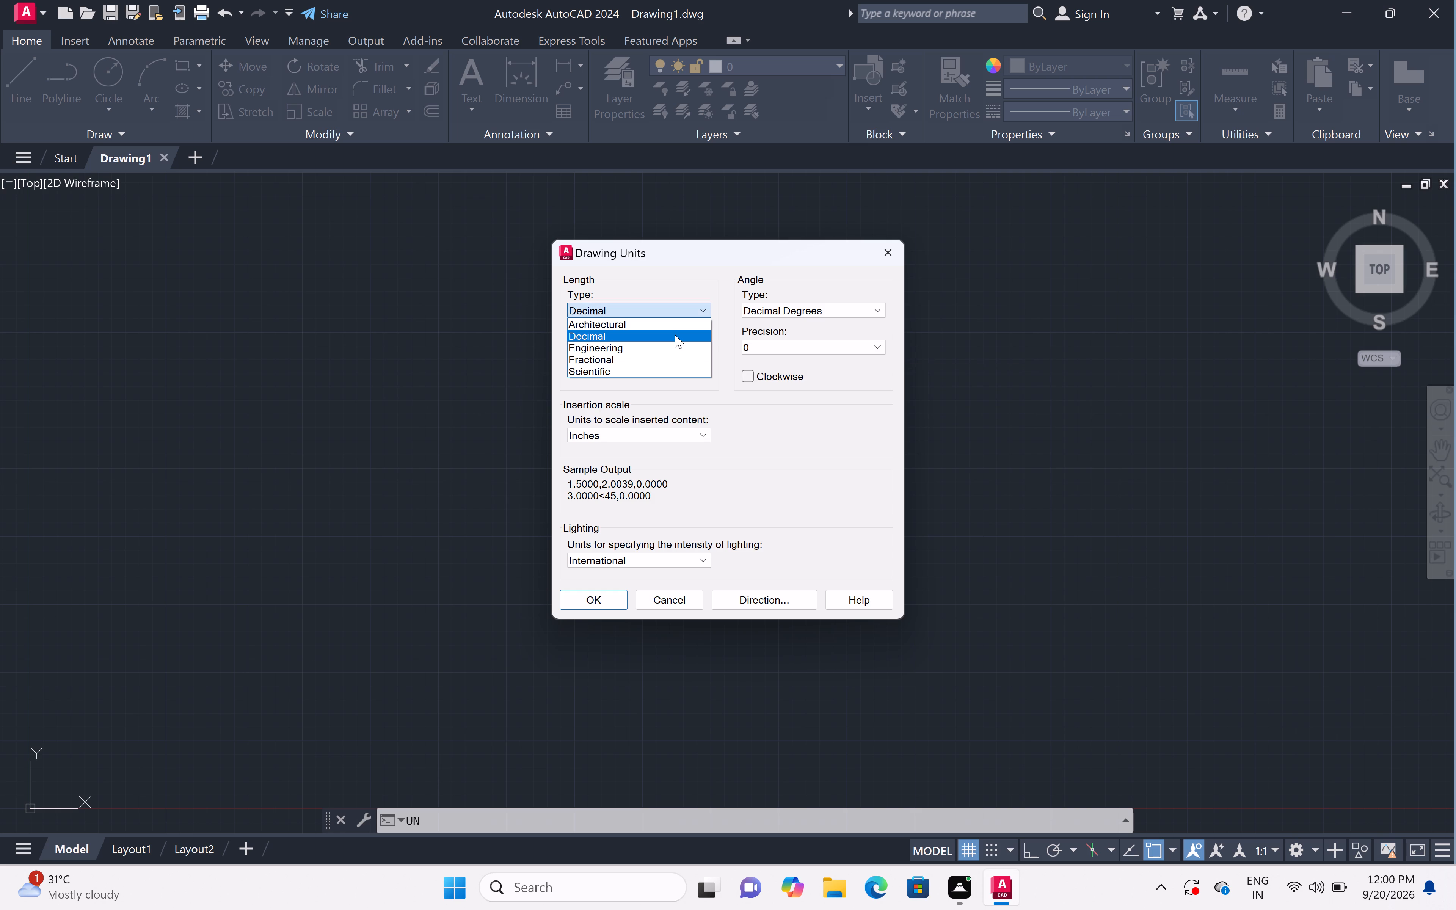
left_click(674, 342)
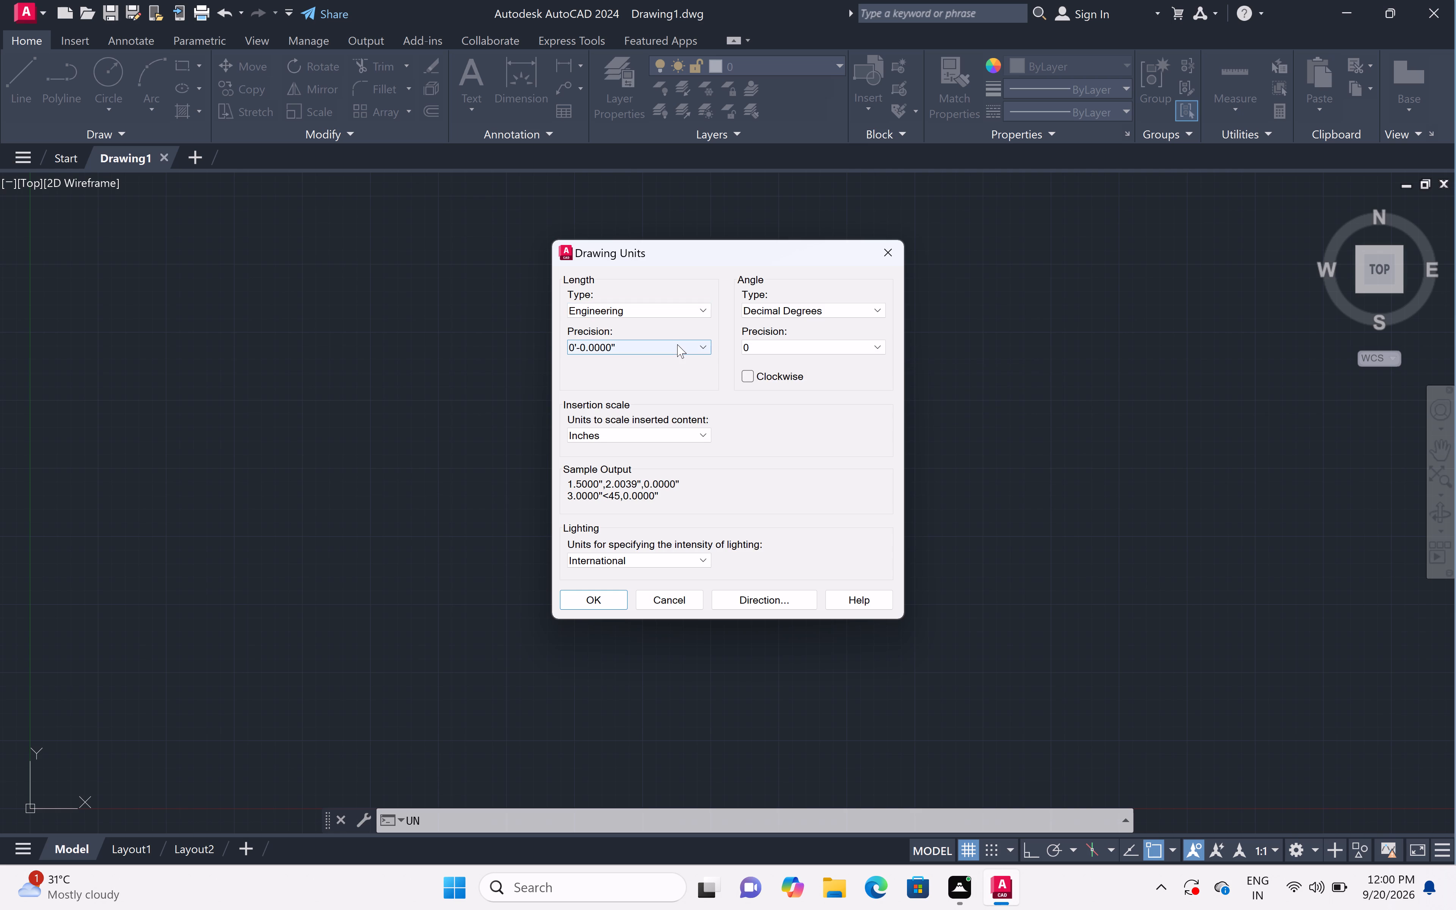
left_click(677, 344)
triple_click(665, 367)
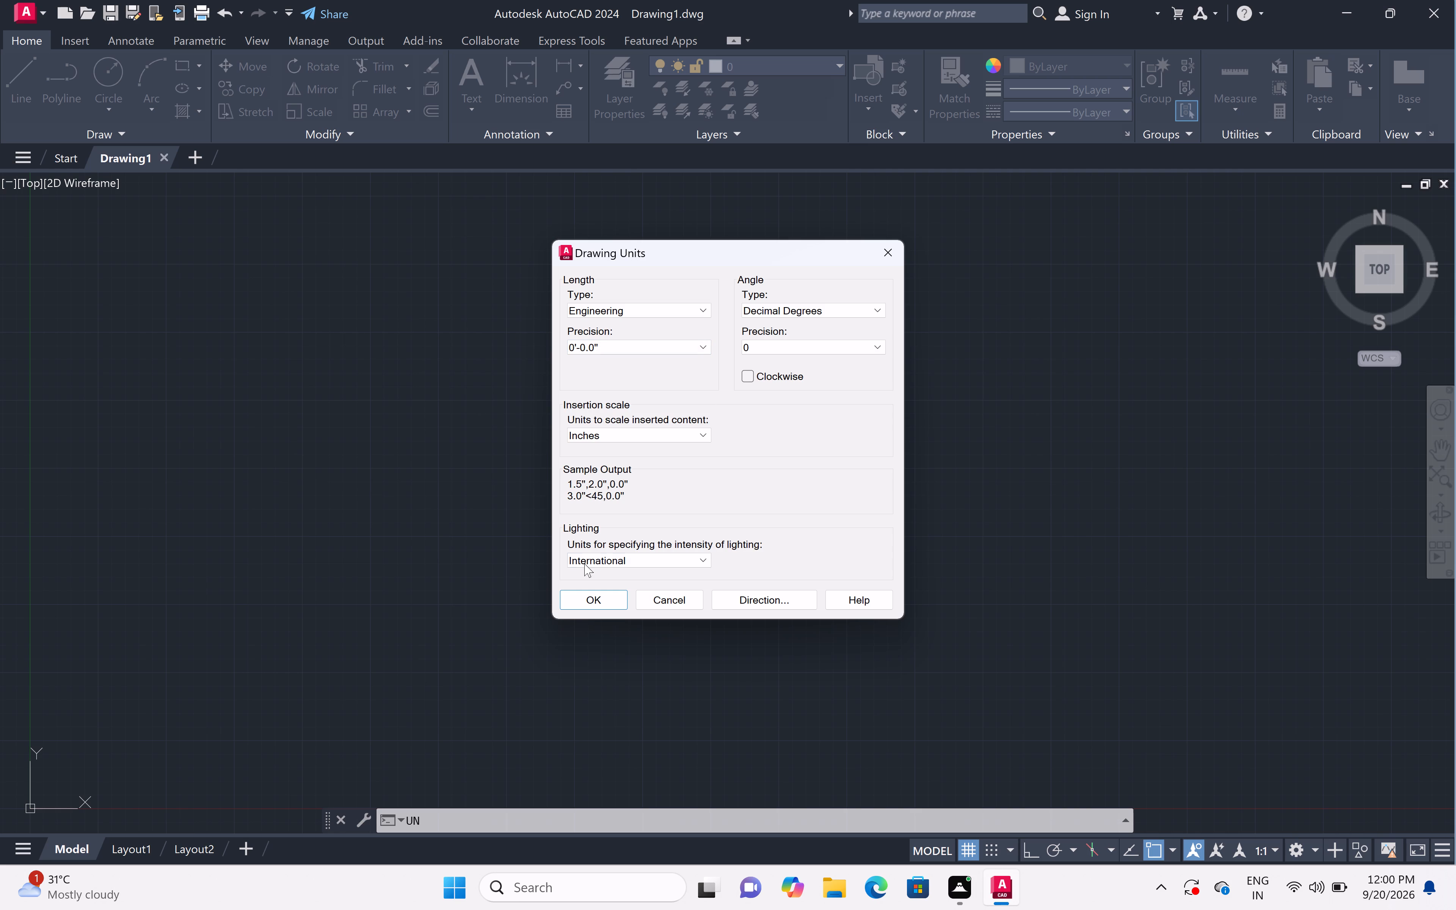
double_click(573, 591)
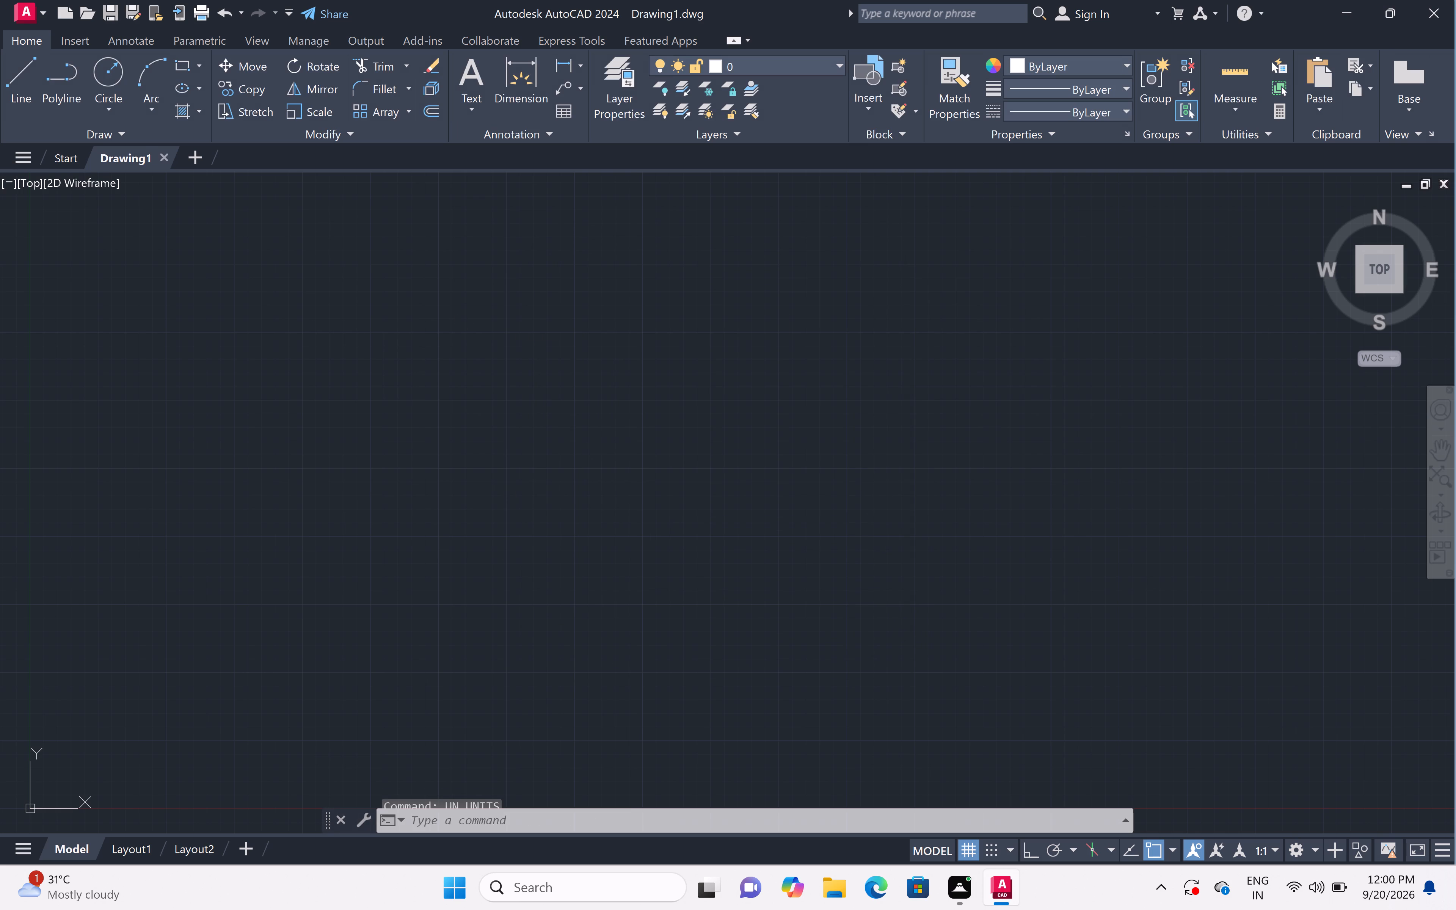
double_click(636, 323)
Draw a horizontal construction line across the drawing, above the origin.
scroll(635, 318, "down", 5)
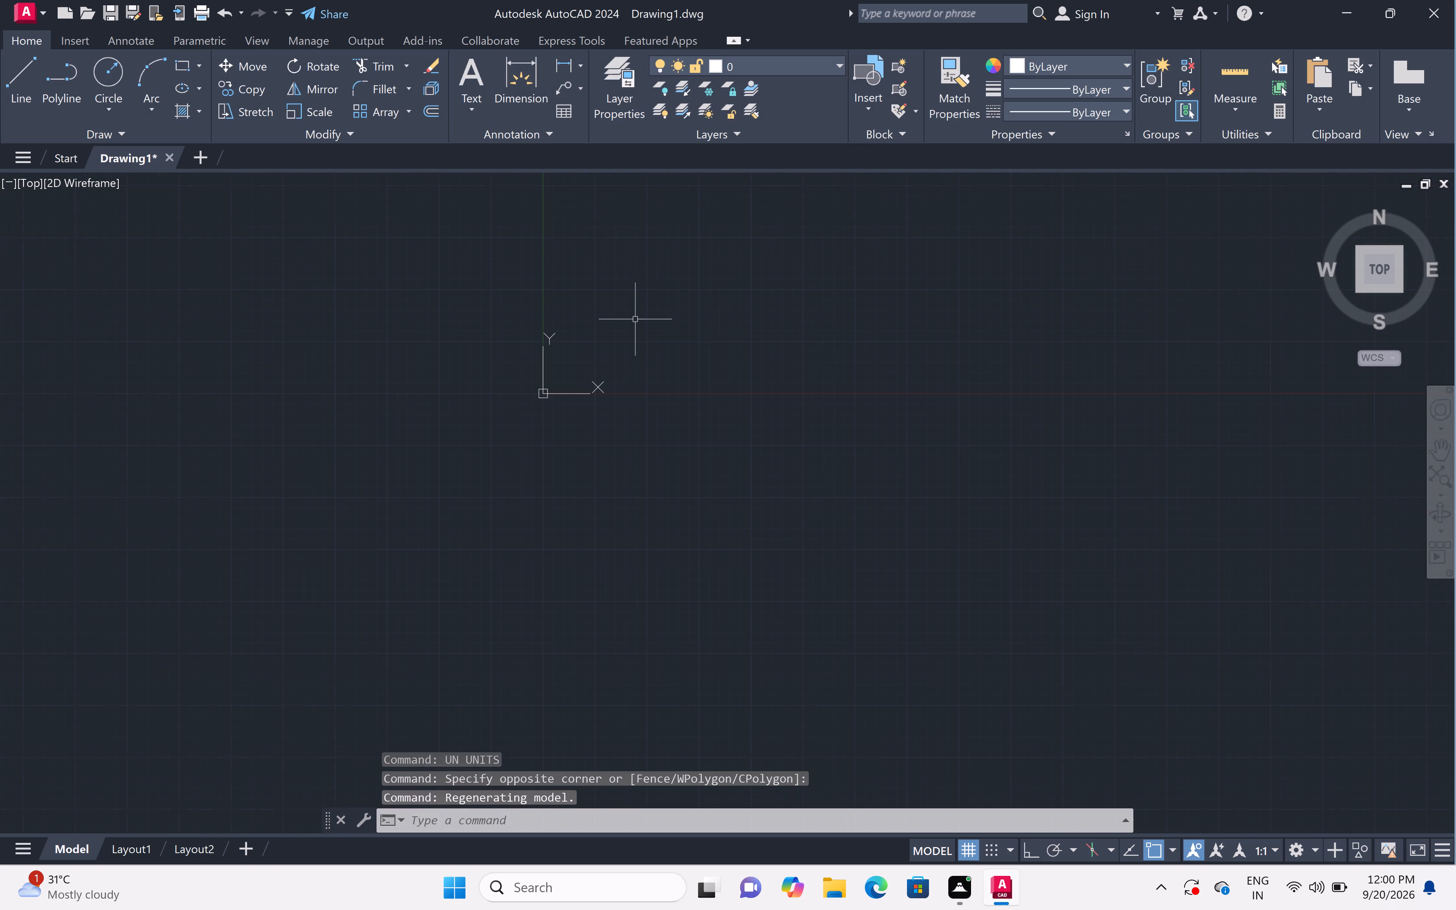
scroll(670, 293, "down", 7)
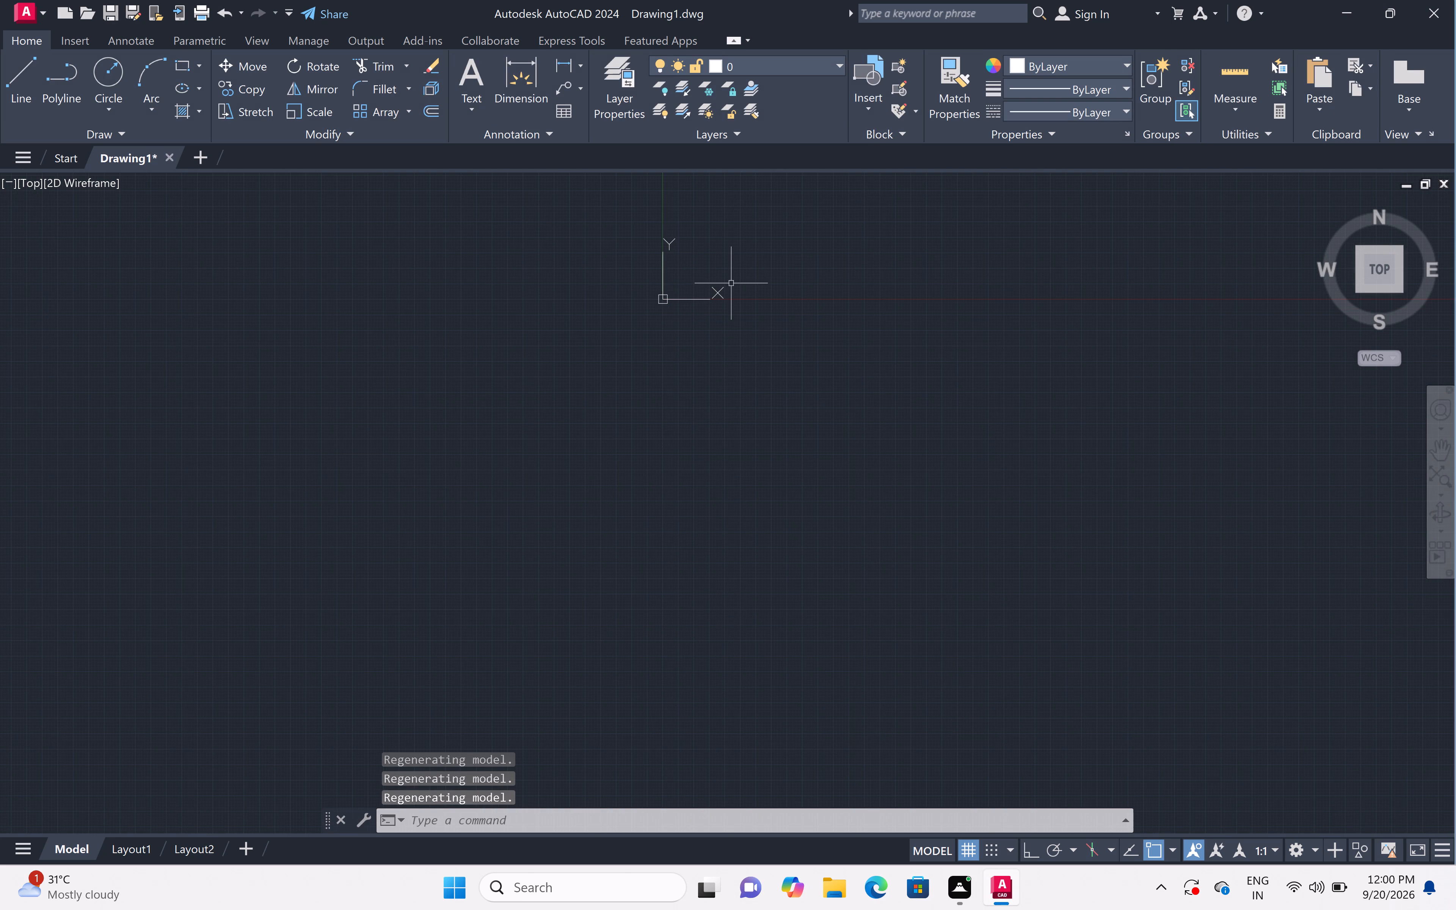
middle_click_drag(719, 300, 706, 319)
middle_click_drag(703, 324, 679, 368)
scroll(679, 368, "up", 1)
middle_click_drag(736, 322, 733, 325)
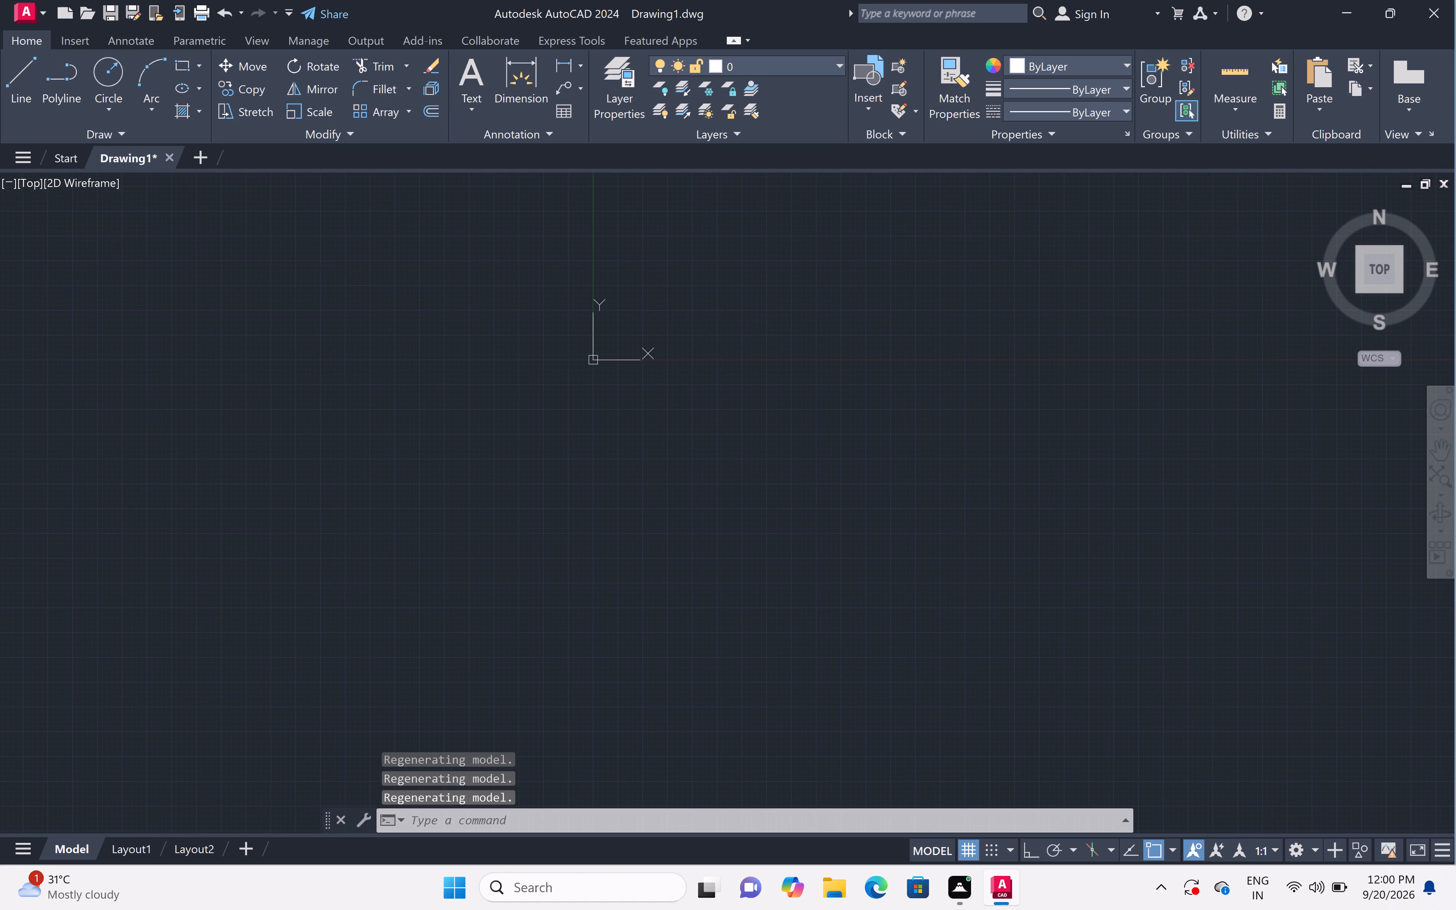
middle_click_drag(733, 325, 689, 384)
middle_click_drag(680, 344, 648, 366)
scroll(680, 344, "up", 1)
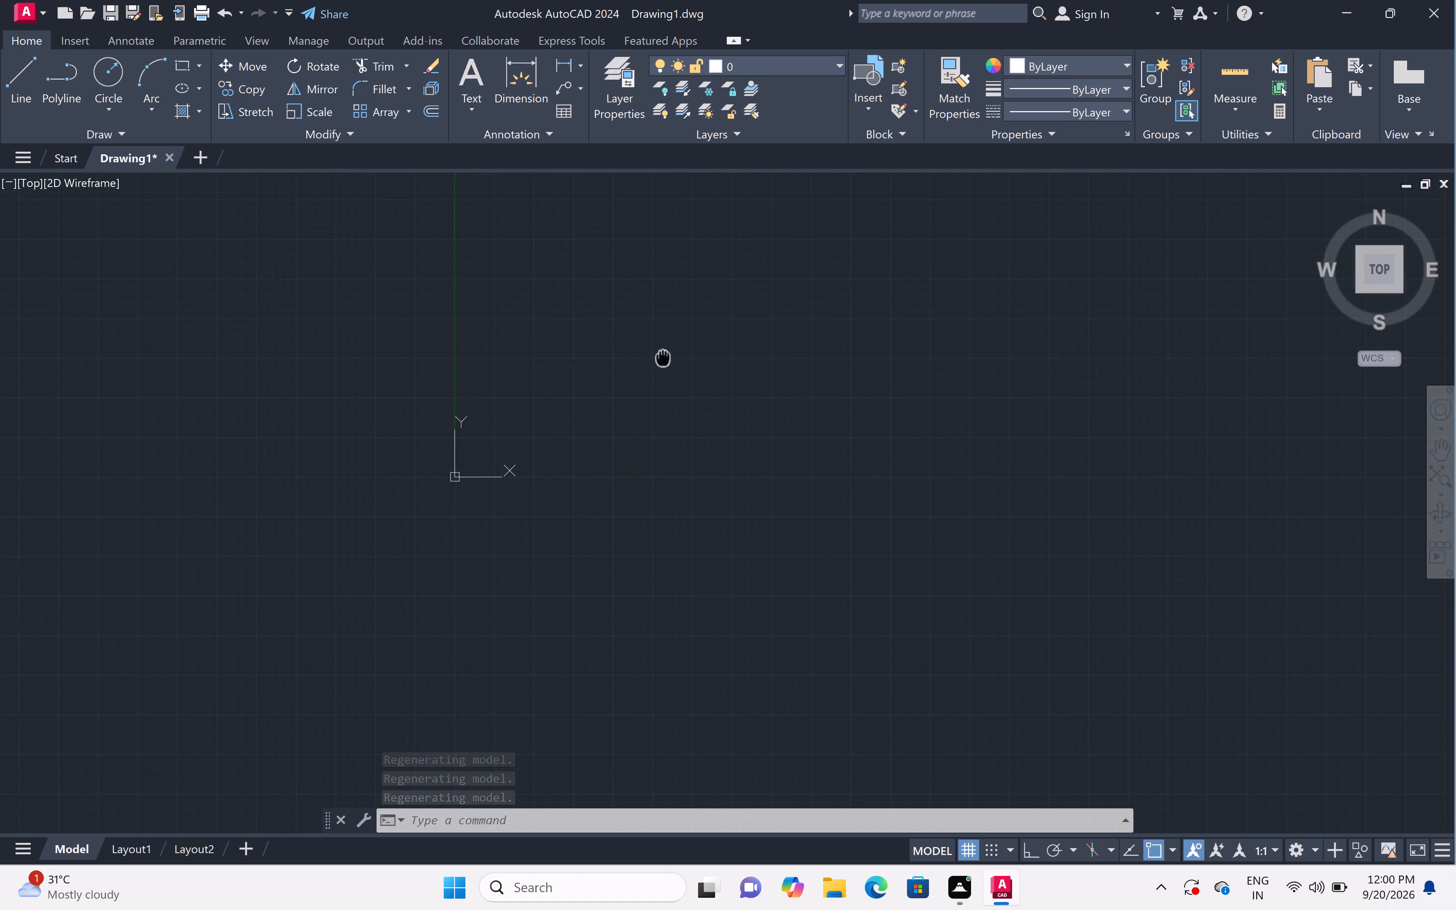
middle_click_drag(648, 366, 576, 436)
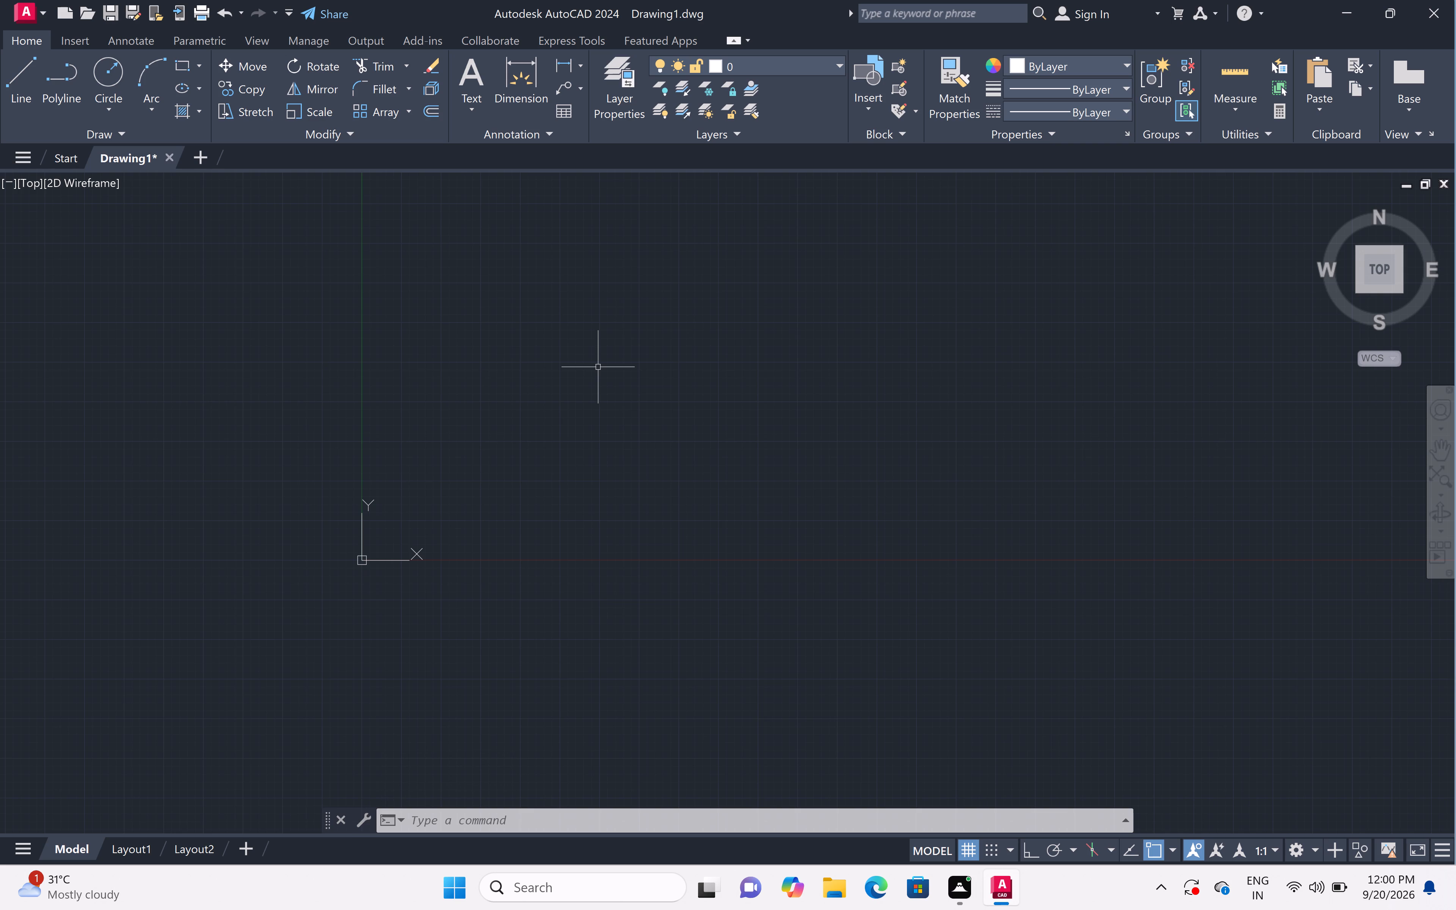
key("x")
type("l")
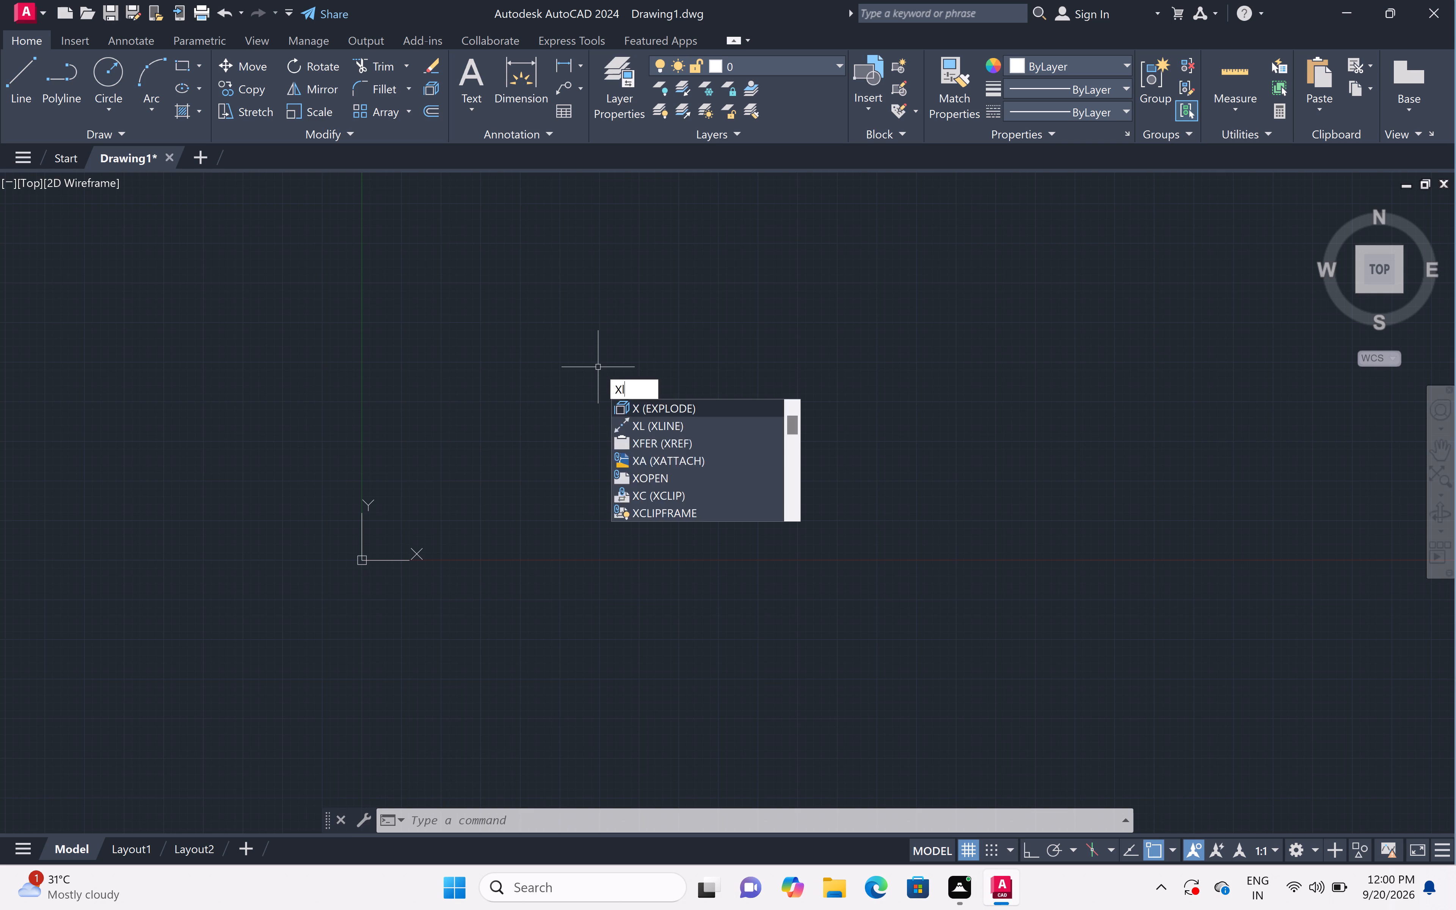
key("space")
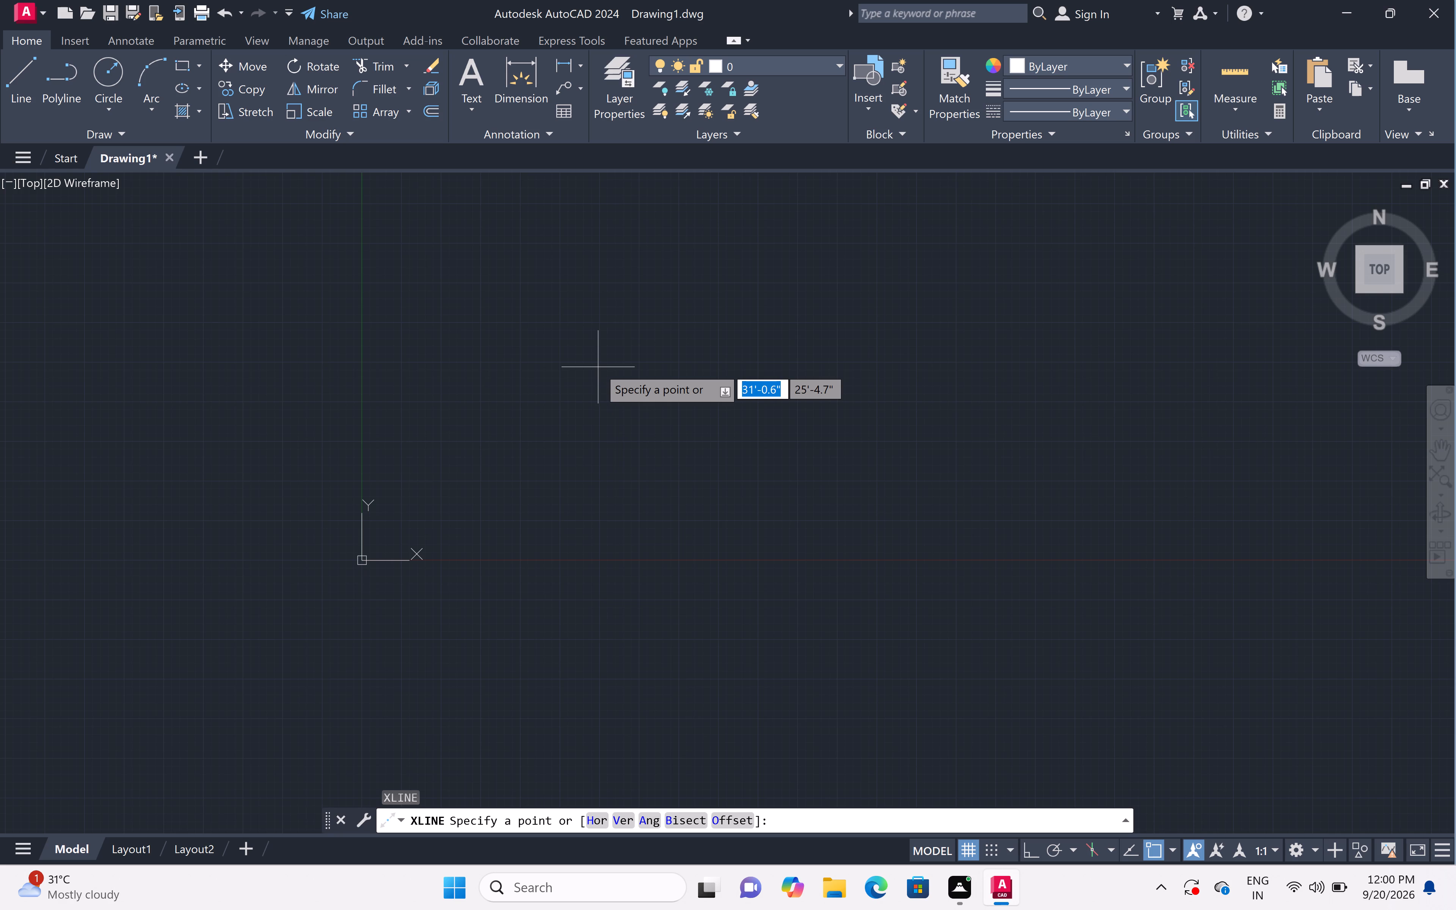
type("h")
key("space")
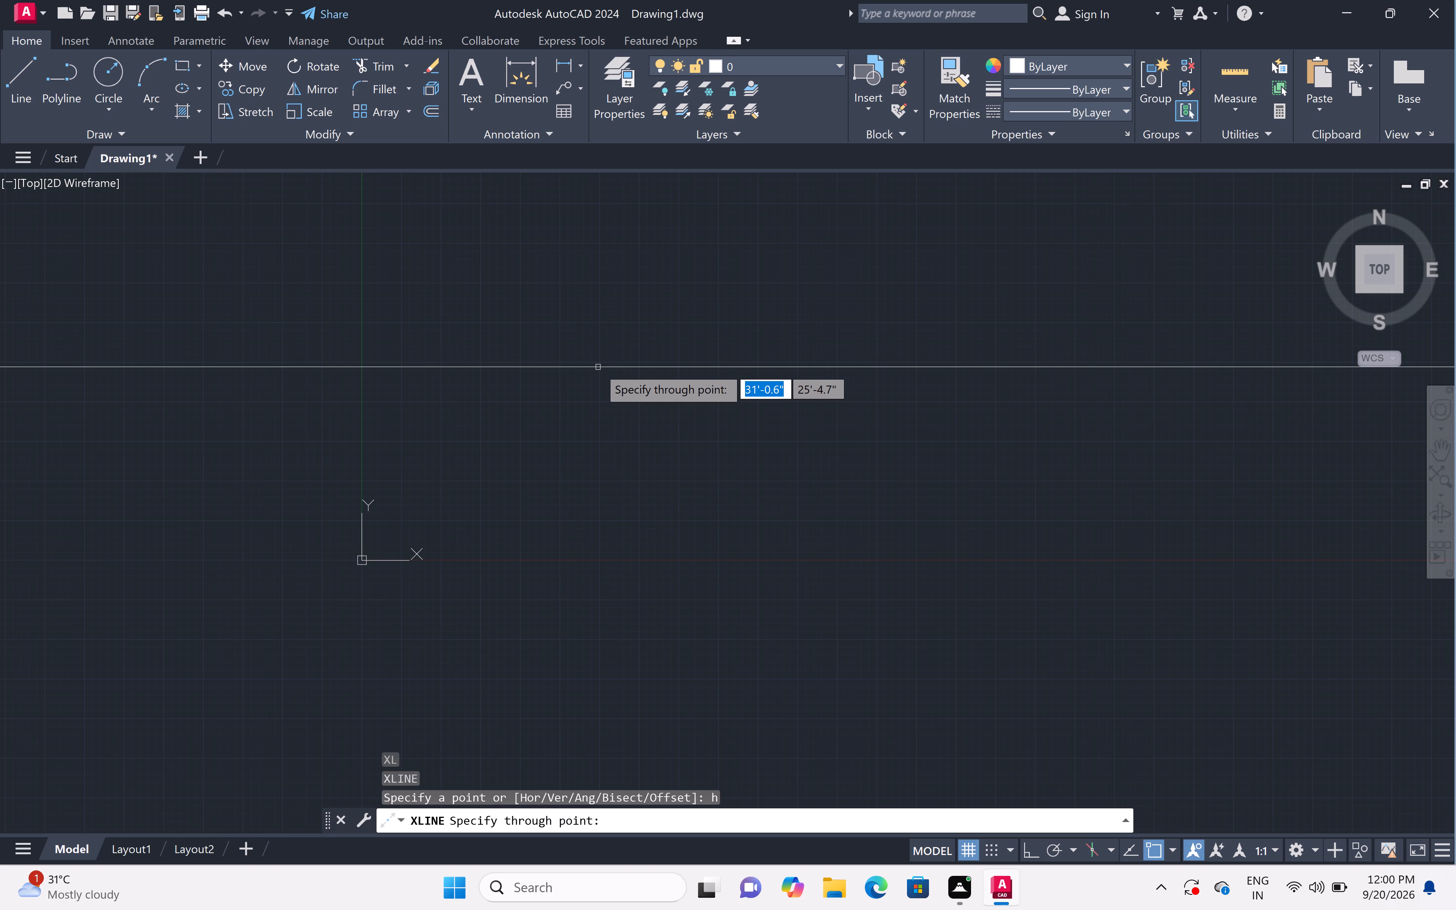
left_click(668, 274)
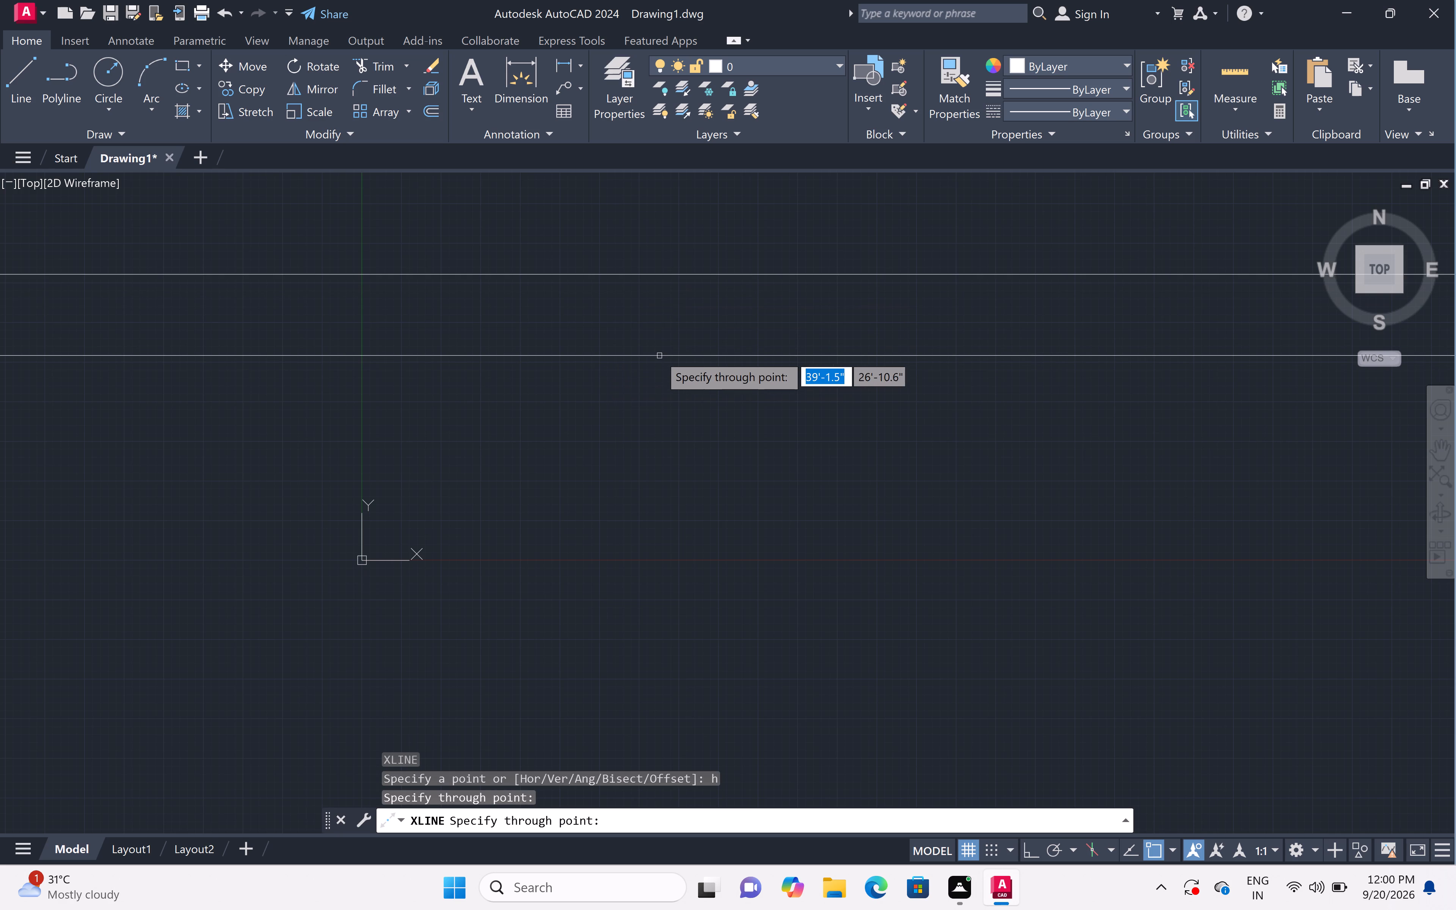
key("space")
Draw a vertical construction line about 19' to the right of the origin, crossing the horizontal one.
key("space")
type("v")
key("space")
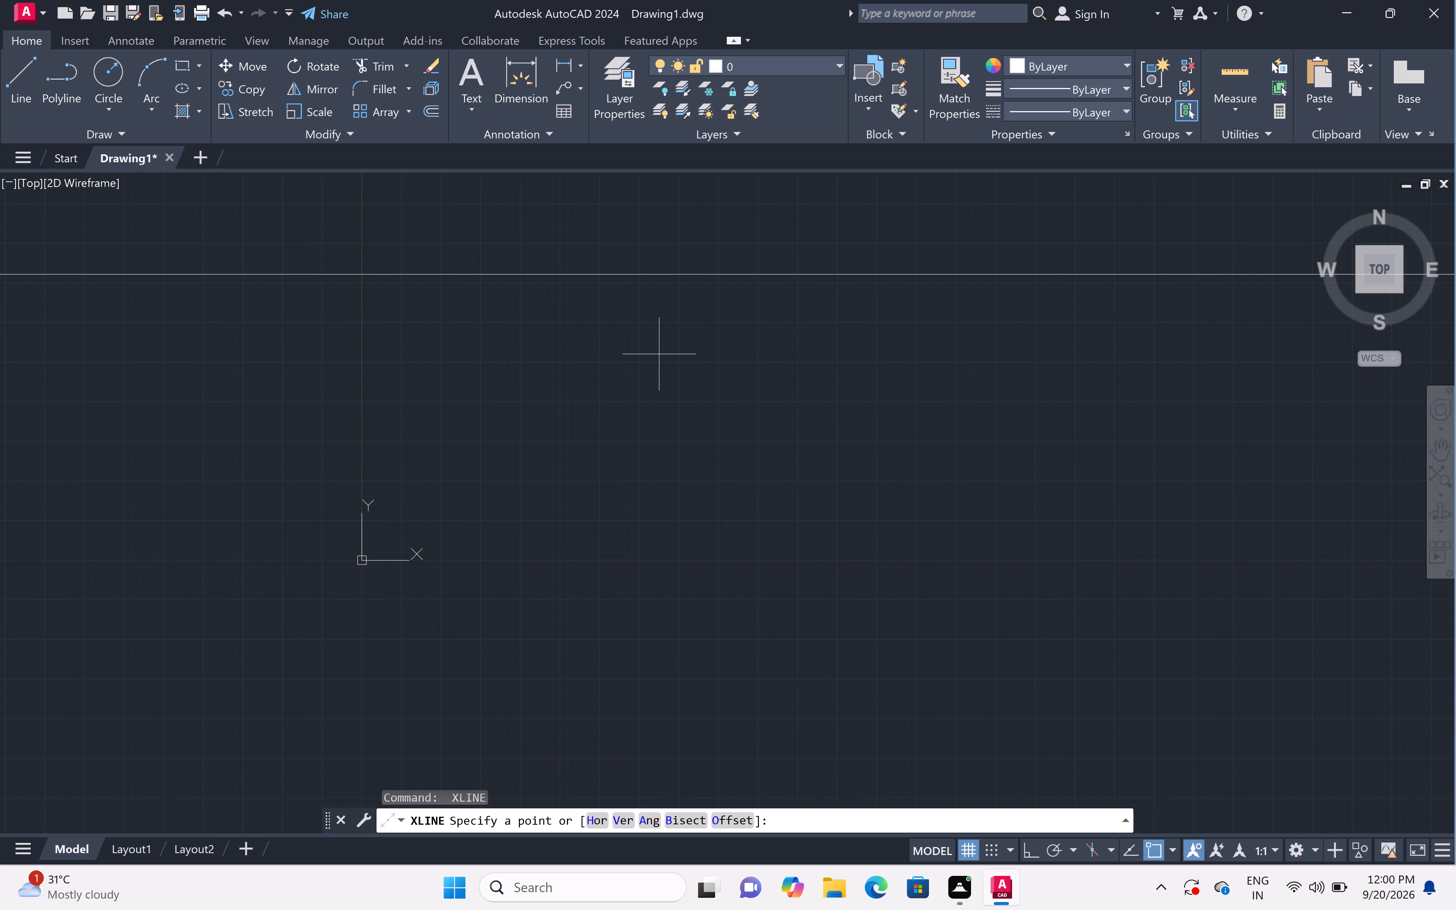
left_click(504, 353)
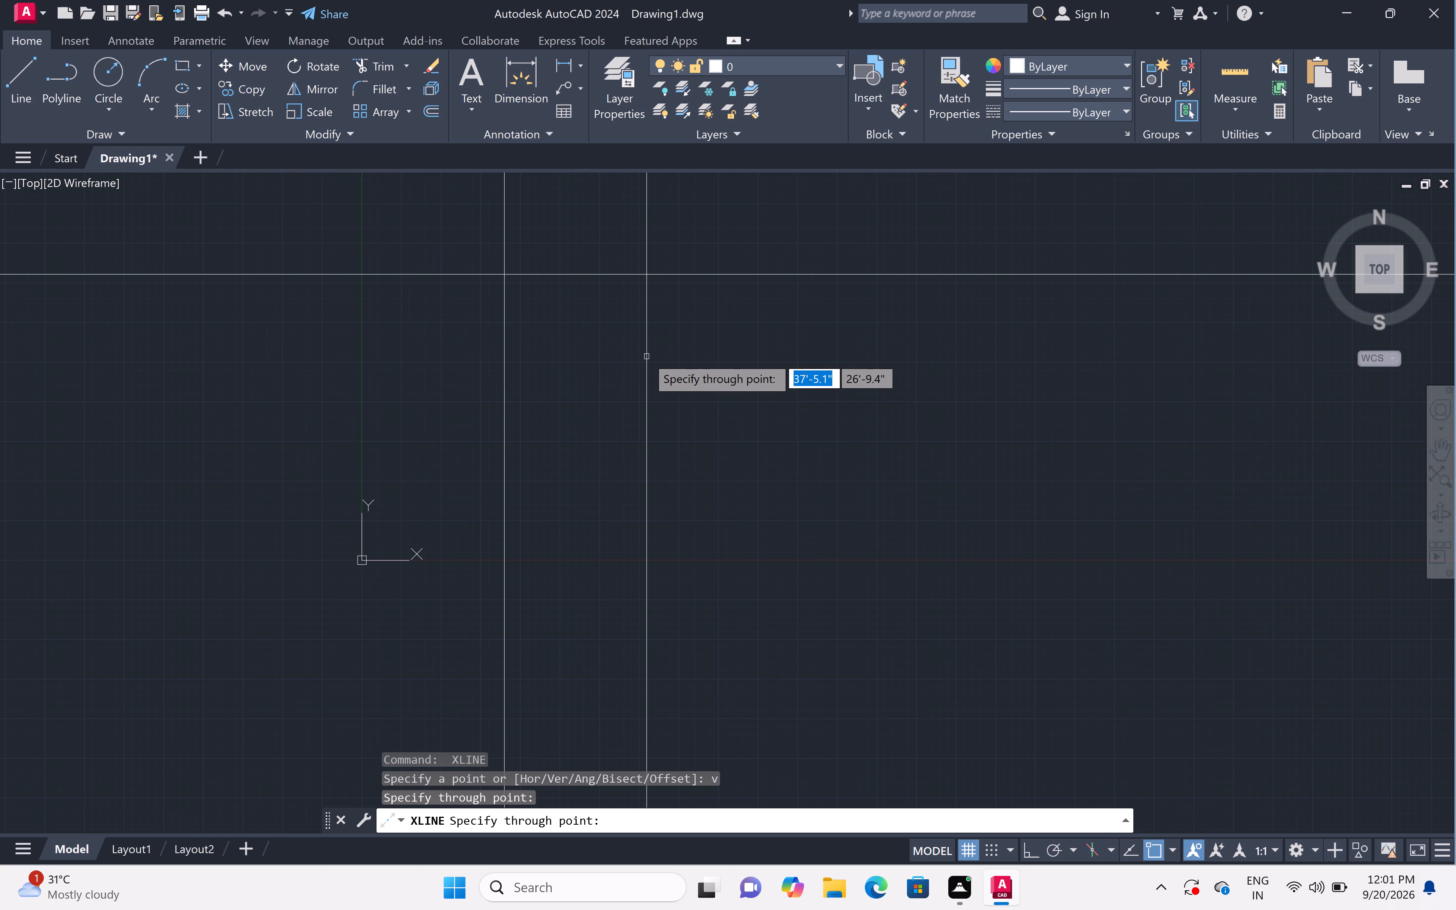
key("Escape")
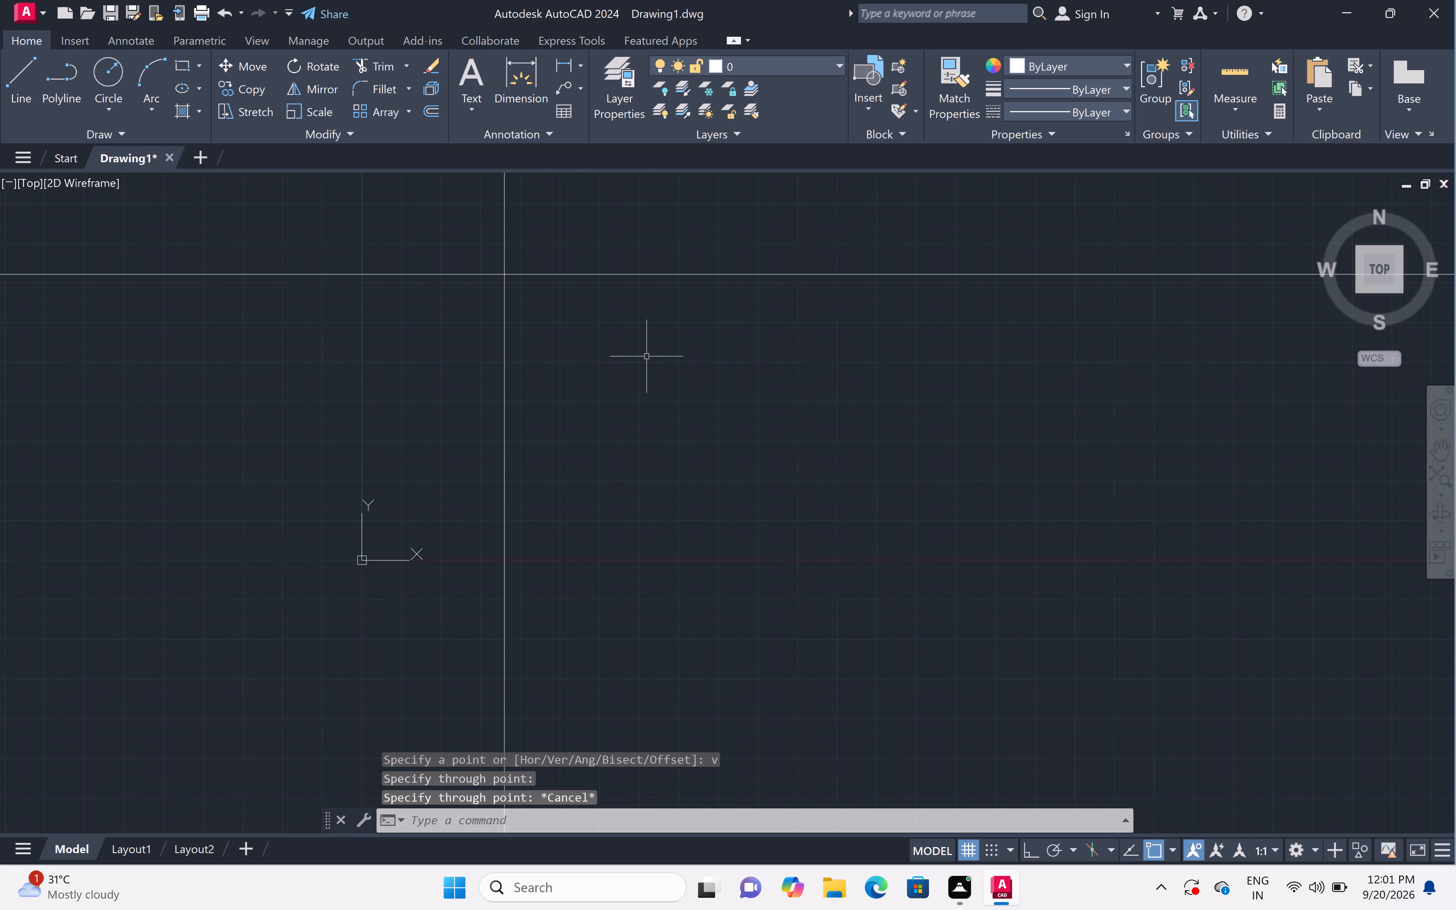
Trim the construction lines above and to the left of their crossing to form an upper-left corner.
type("tr")
key("space")
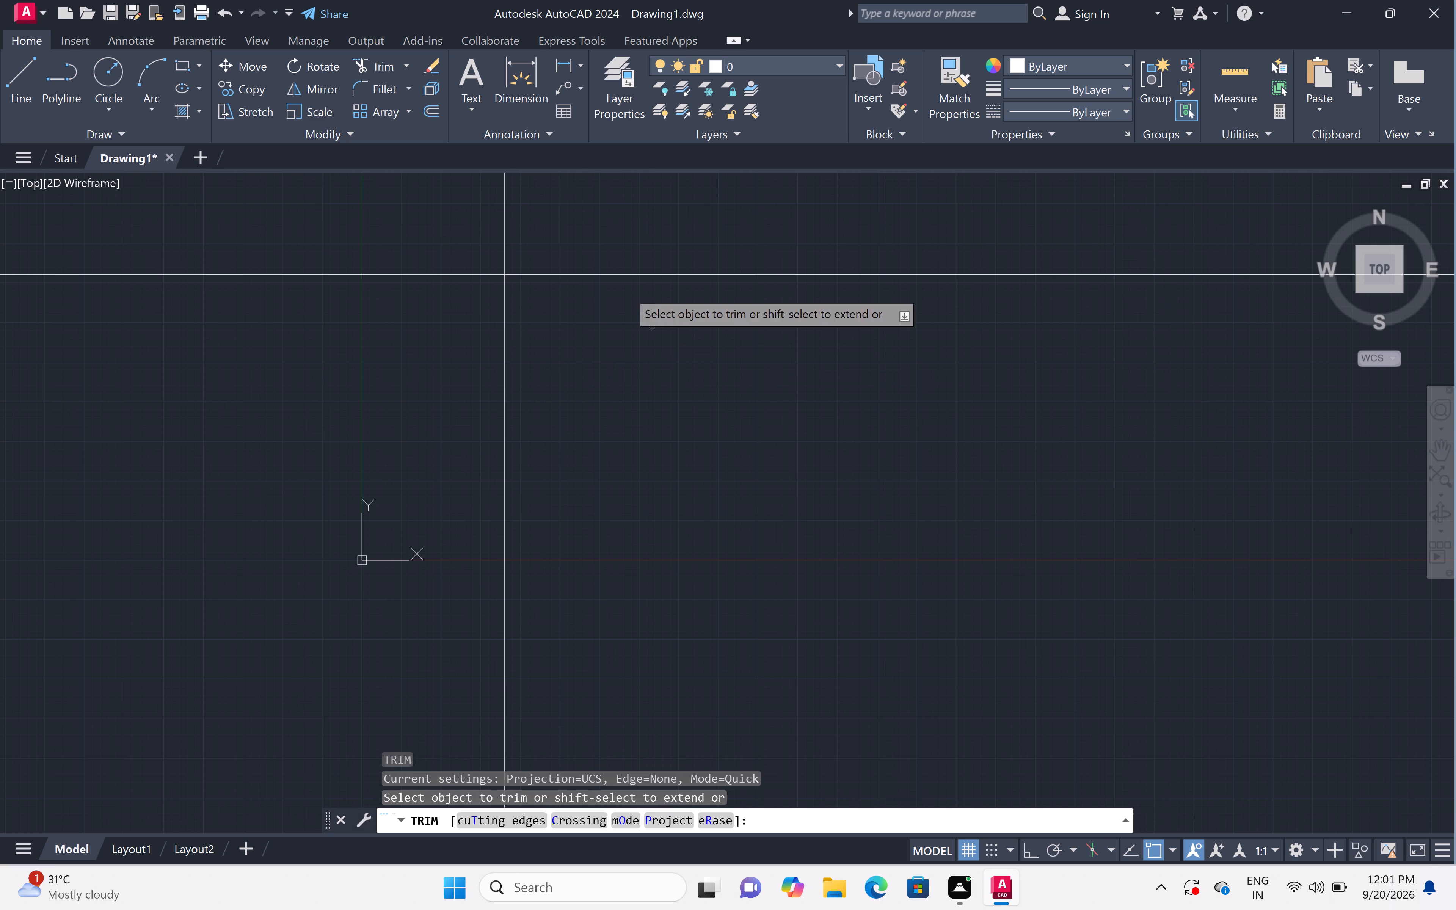
left_click(547, 209)
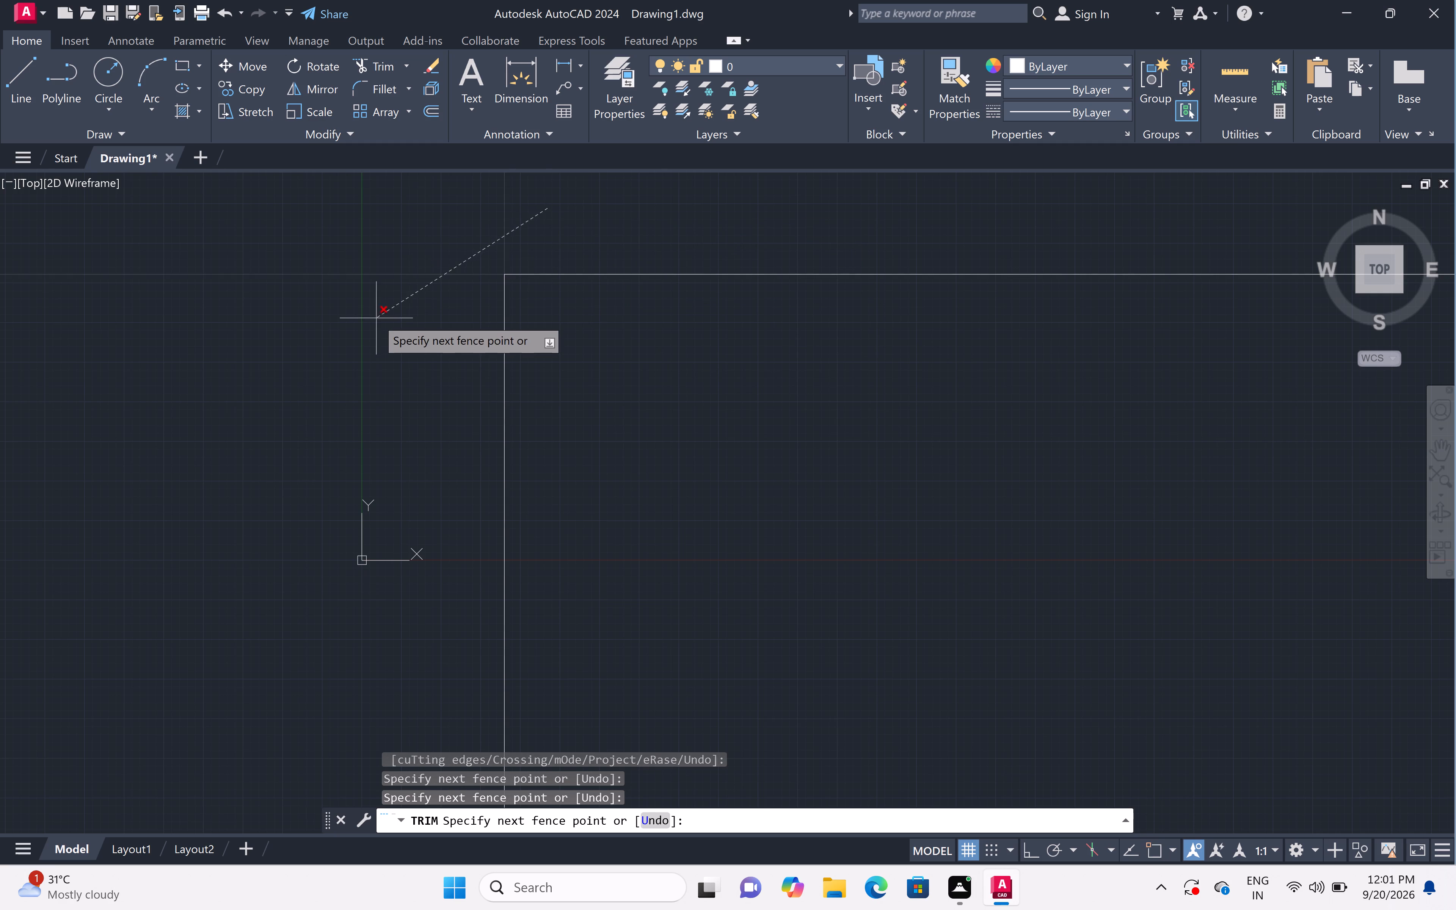
left_click(376, 318)
key("Escape")
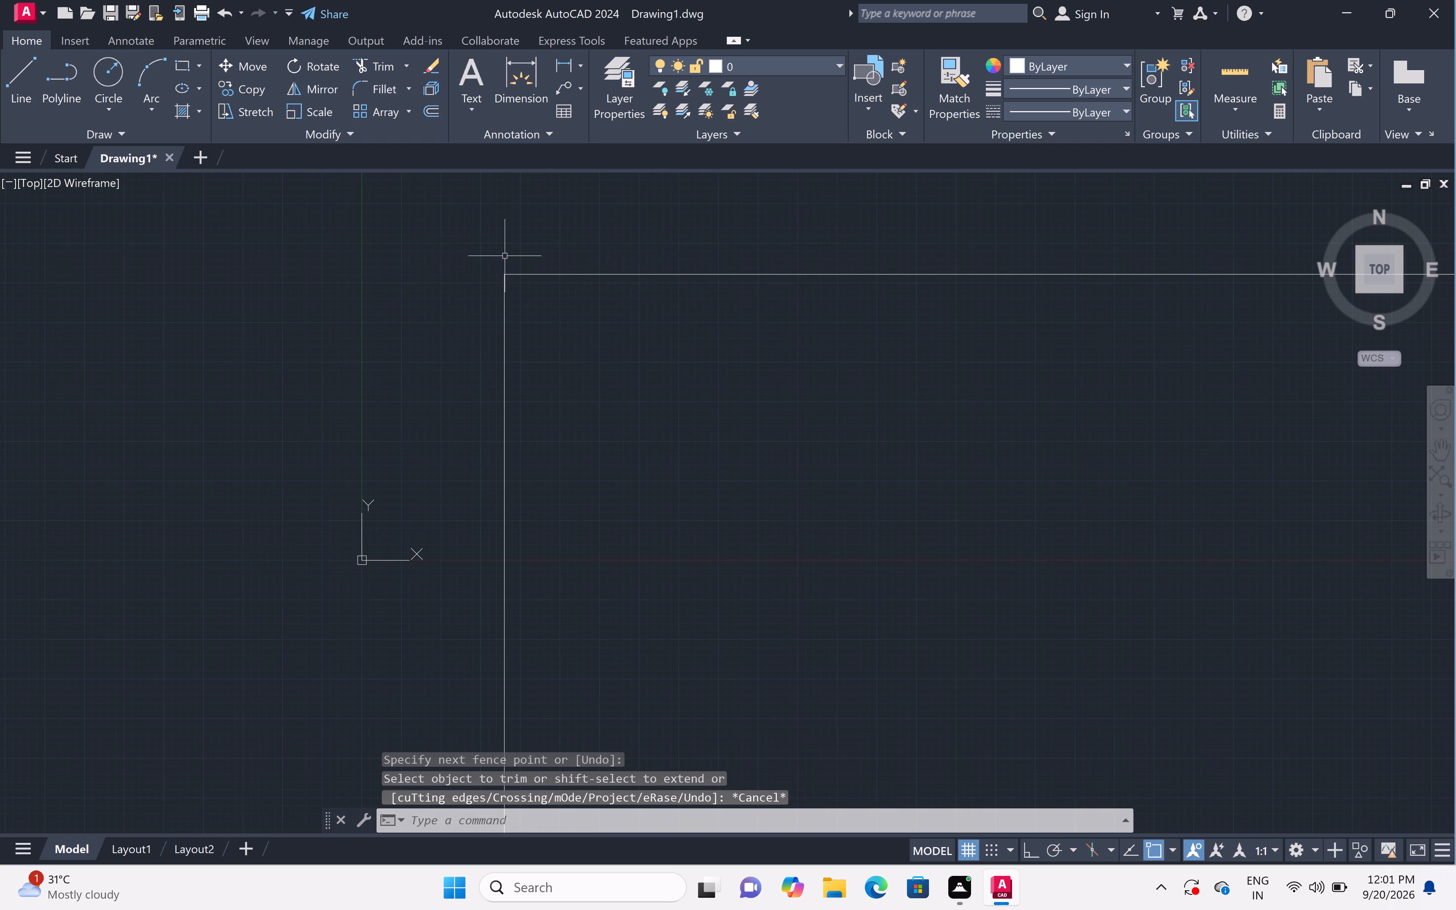
Move both corner lines from their shared corner point up and slightly right, farther from the origin.
scroll(505, 257, "up", 4)
scroll(526, 471, "down", 3)
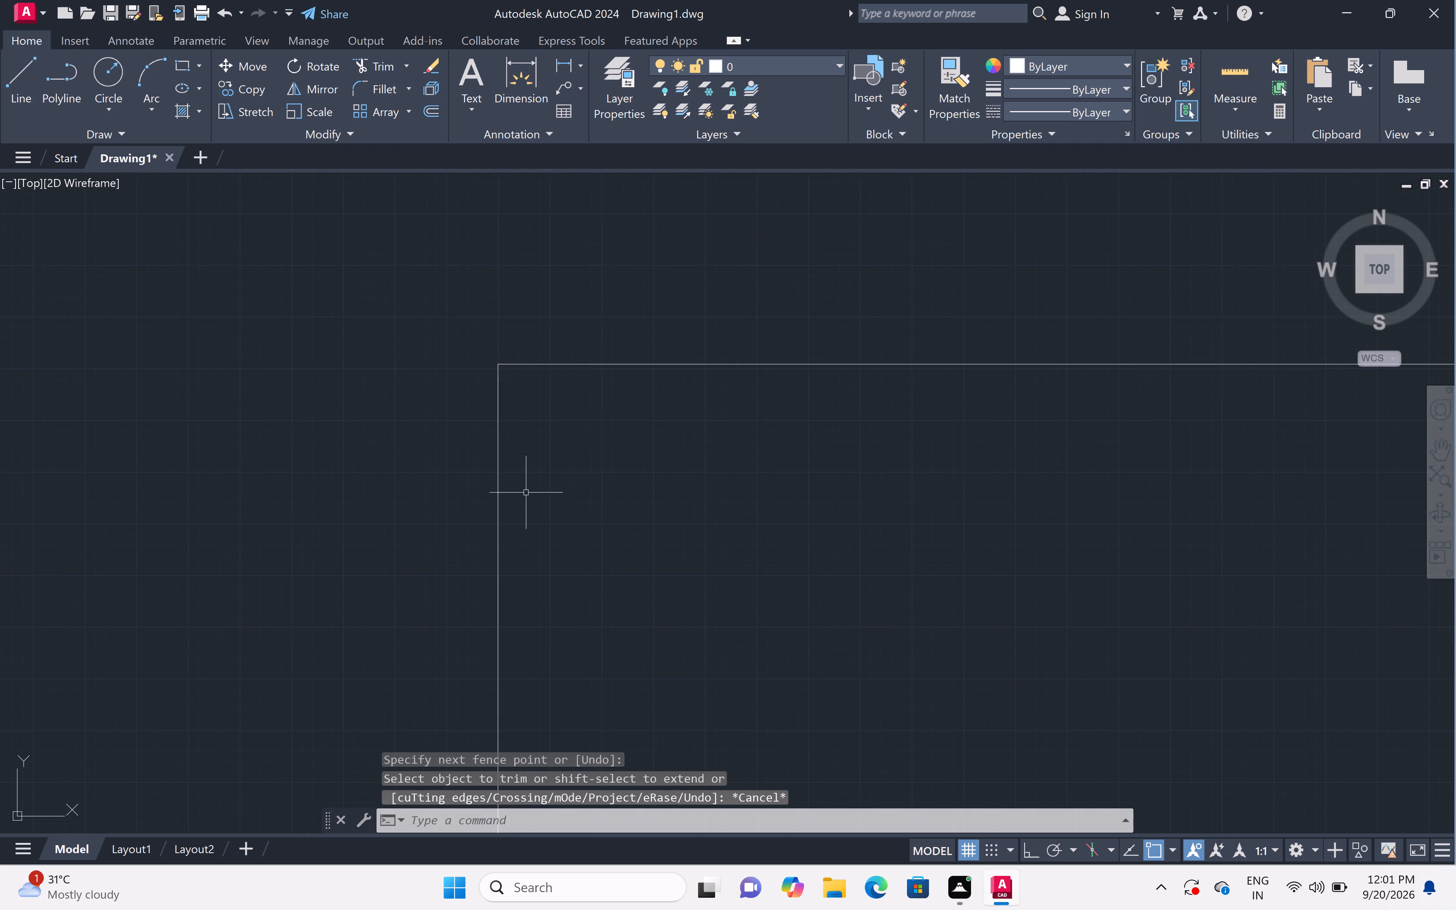
scroll(530, 525, "down", 3)
left_click(573, 488)
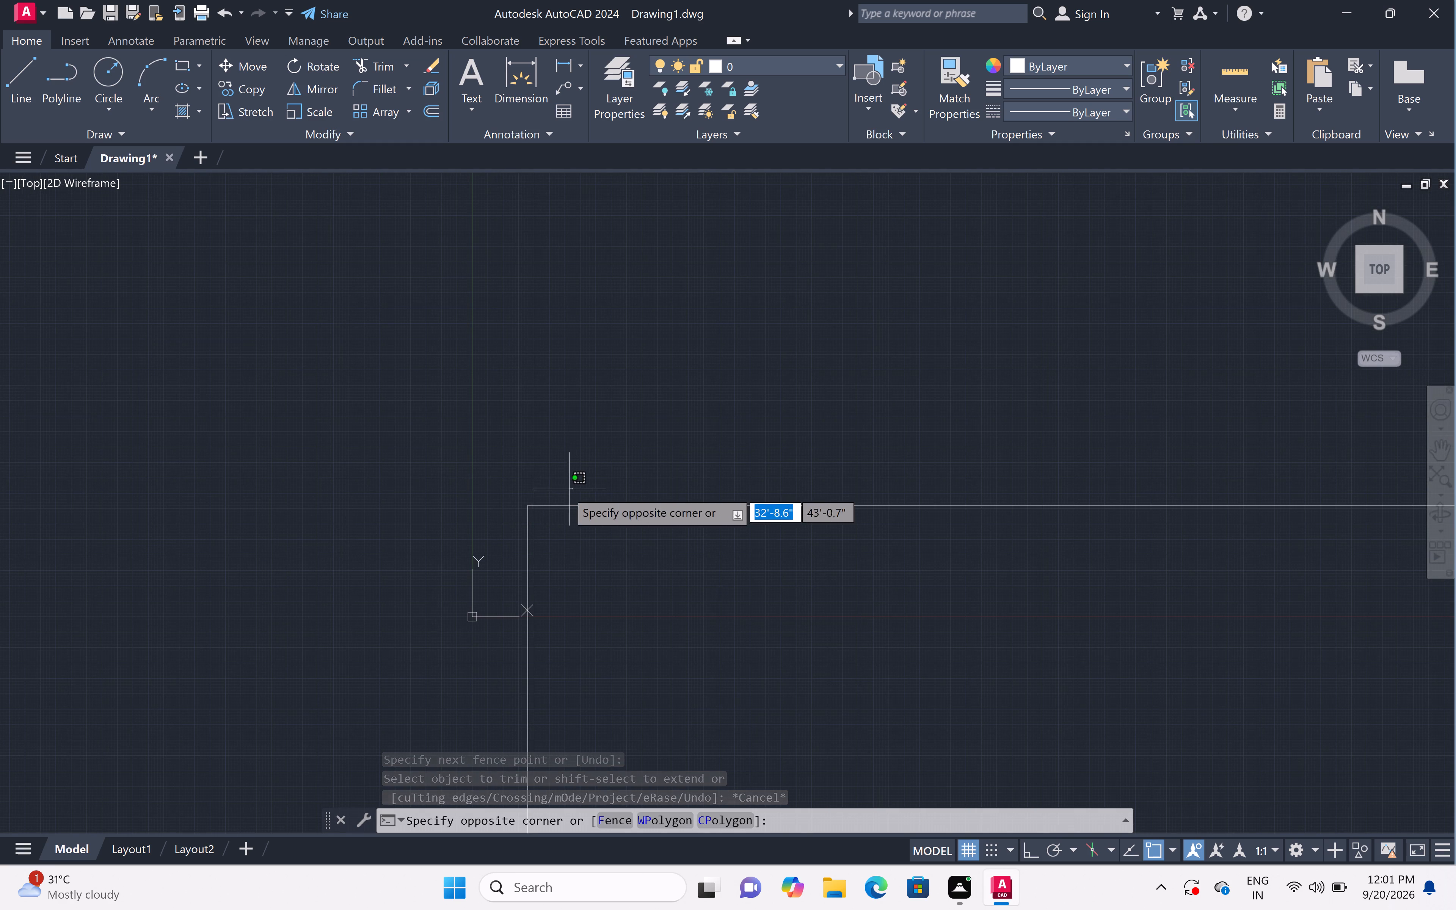
left_click(509, 531)
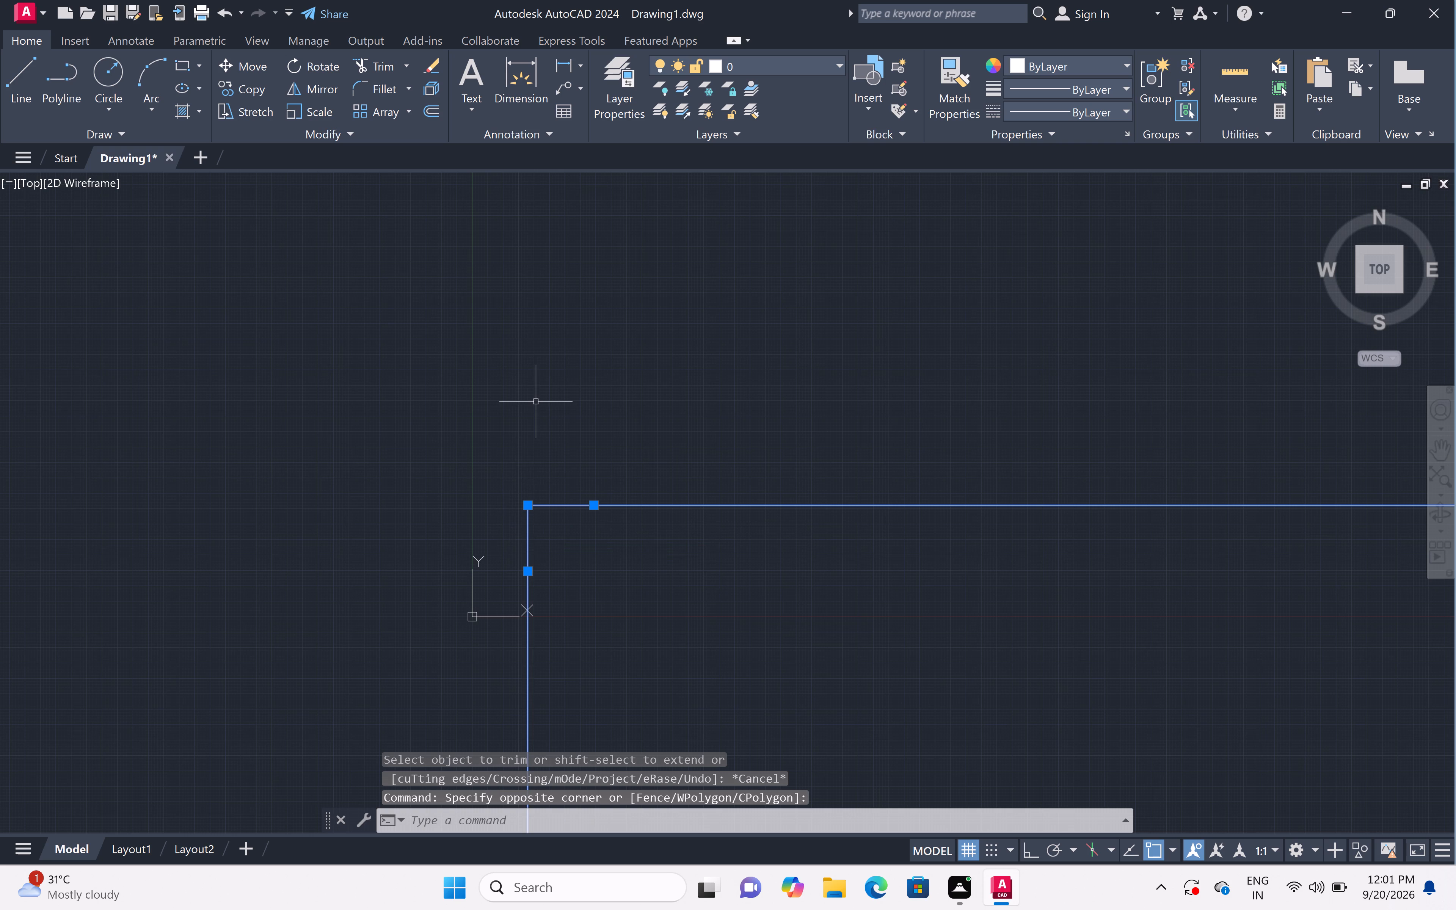
type("m")
key("space")
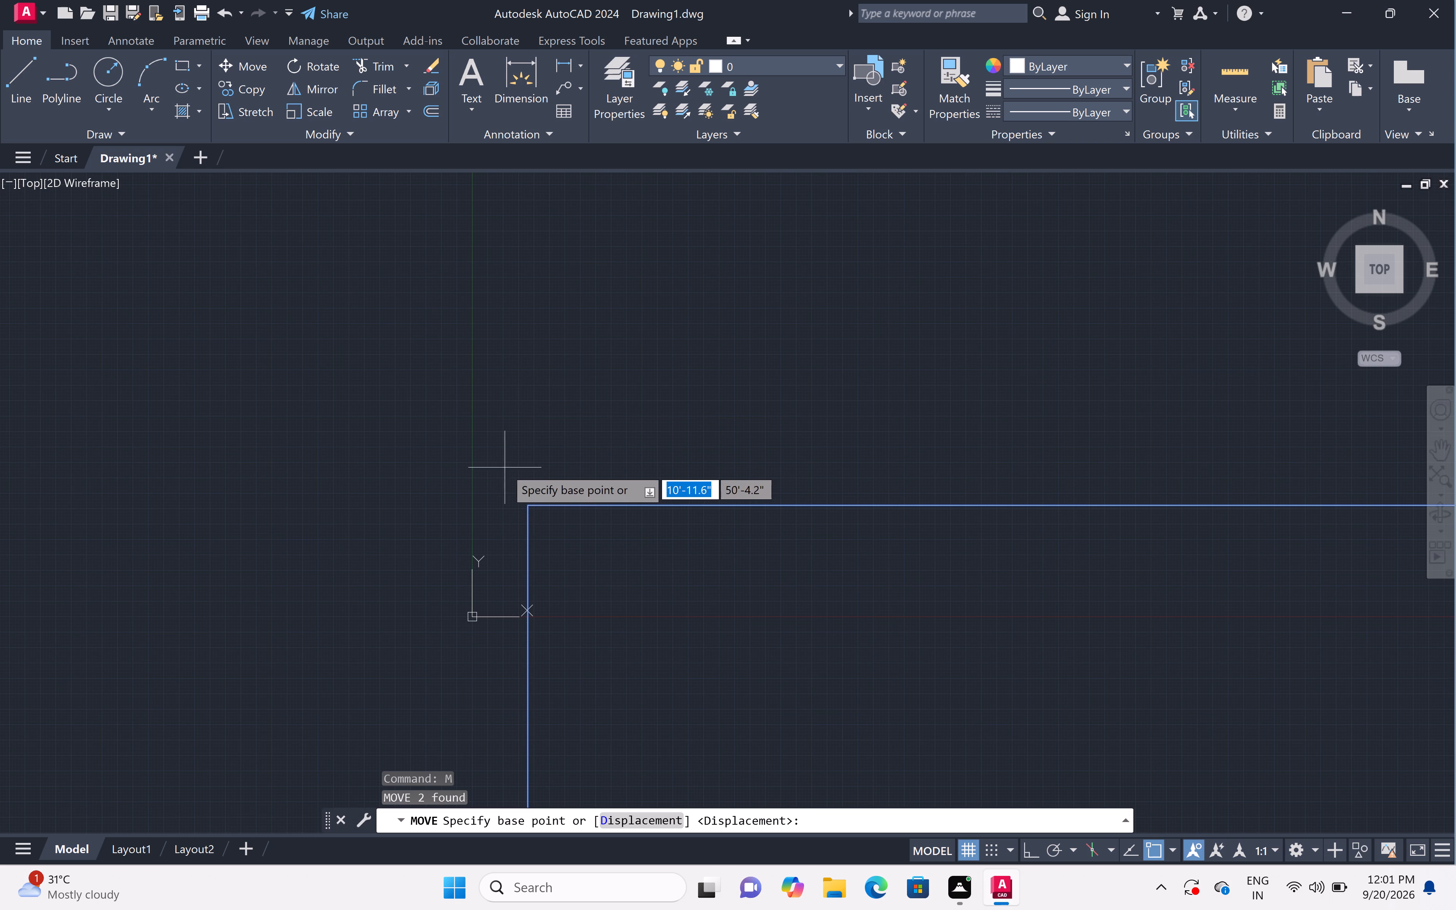
left_click(526, 502)
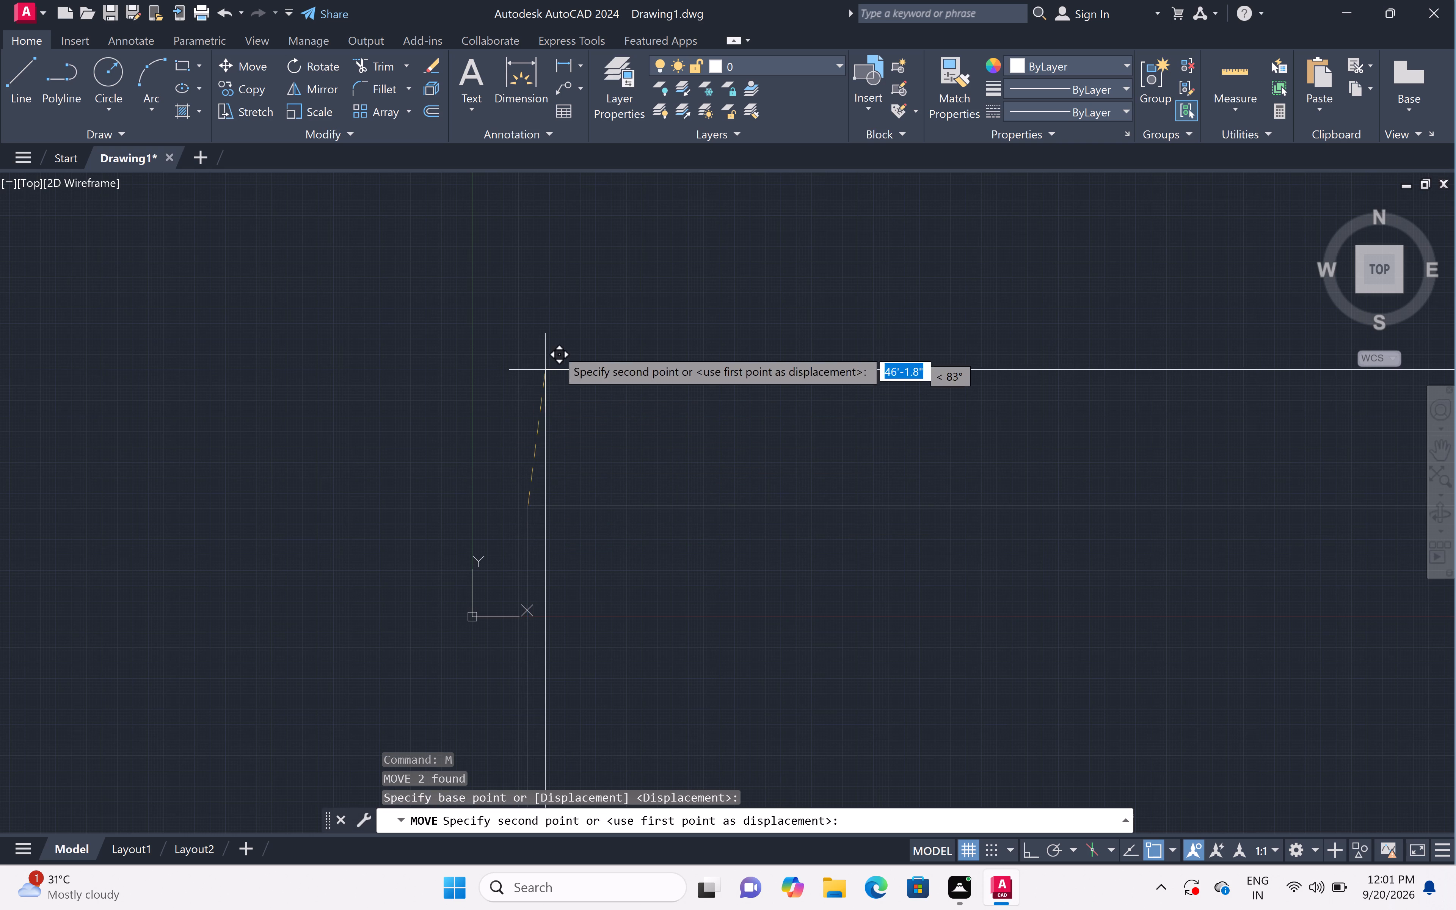
left_click_drag(569, 261, 562, 267)
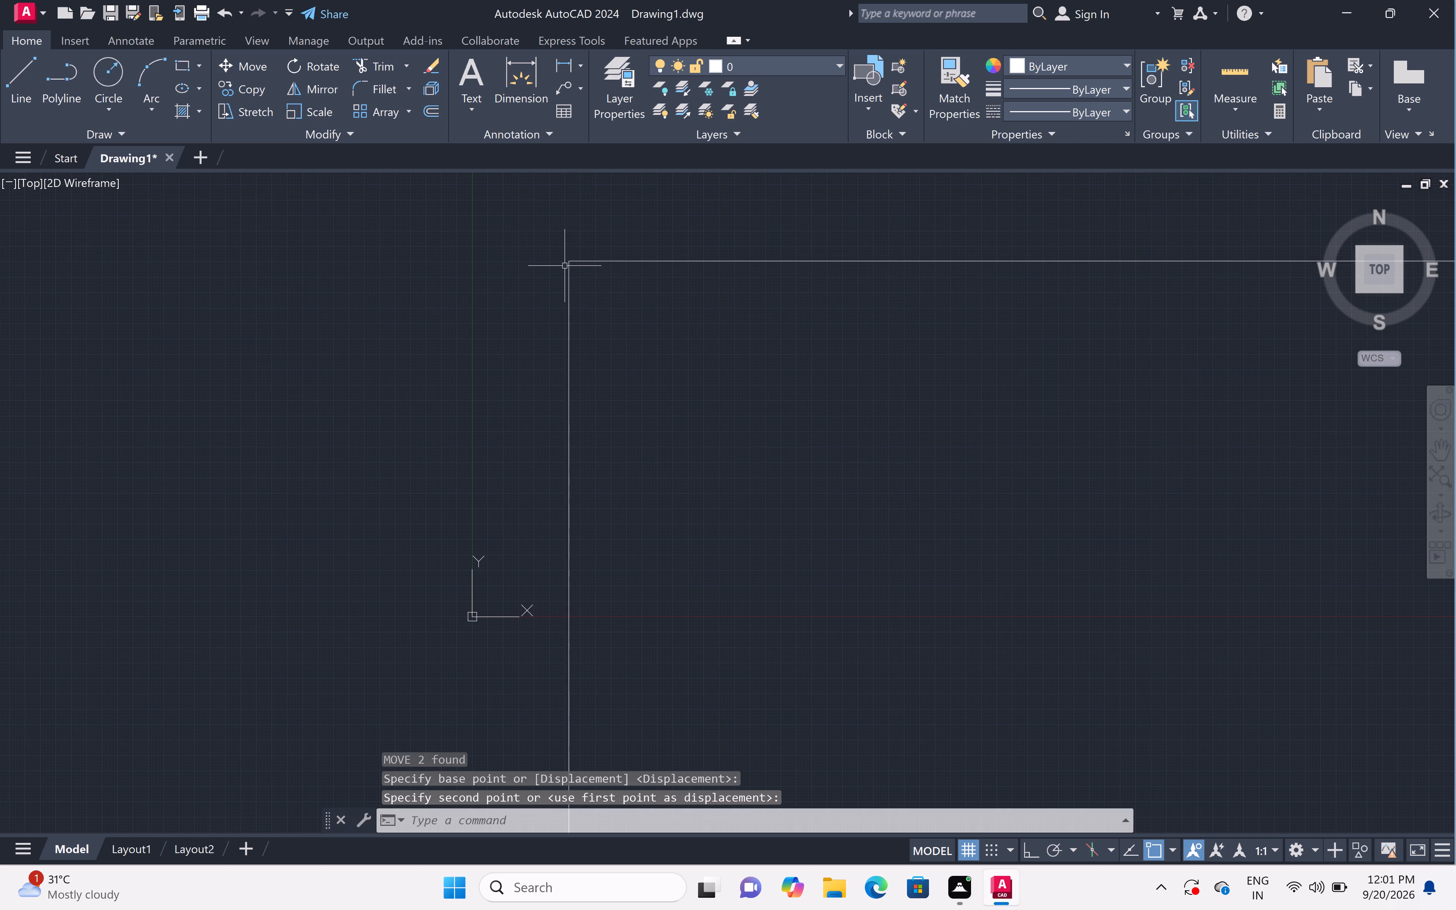
Offset the left and top outer wall lines 9" toward the inside of the corner.
scroll(561, 256, "up", 4)
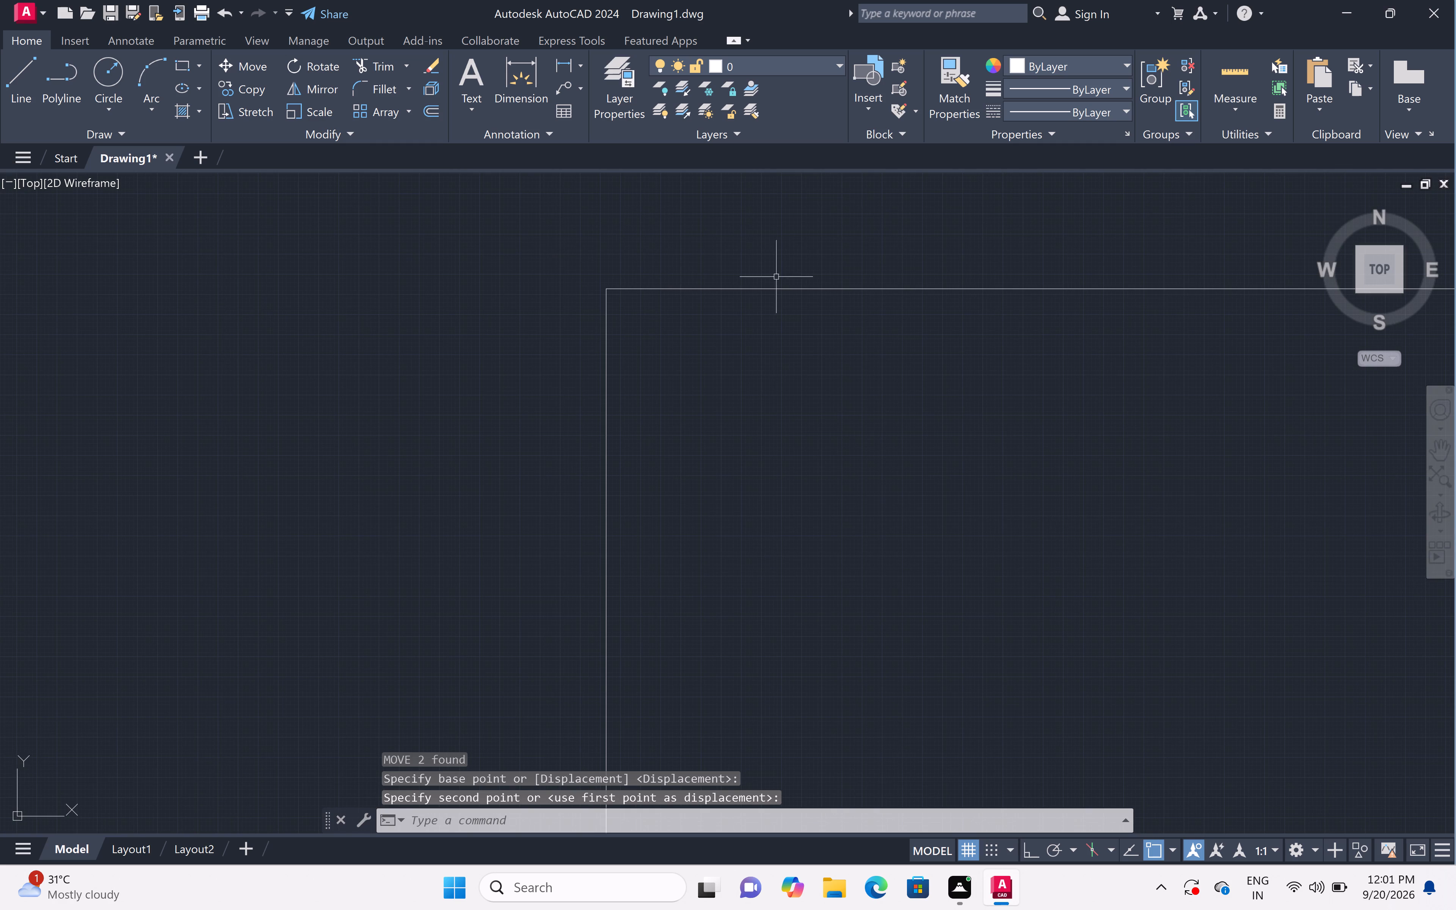
scroll(856, 277, "up", 1)
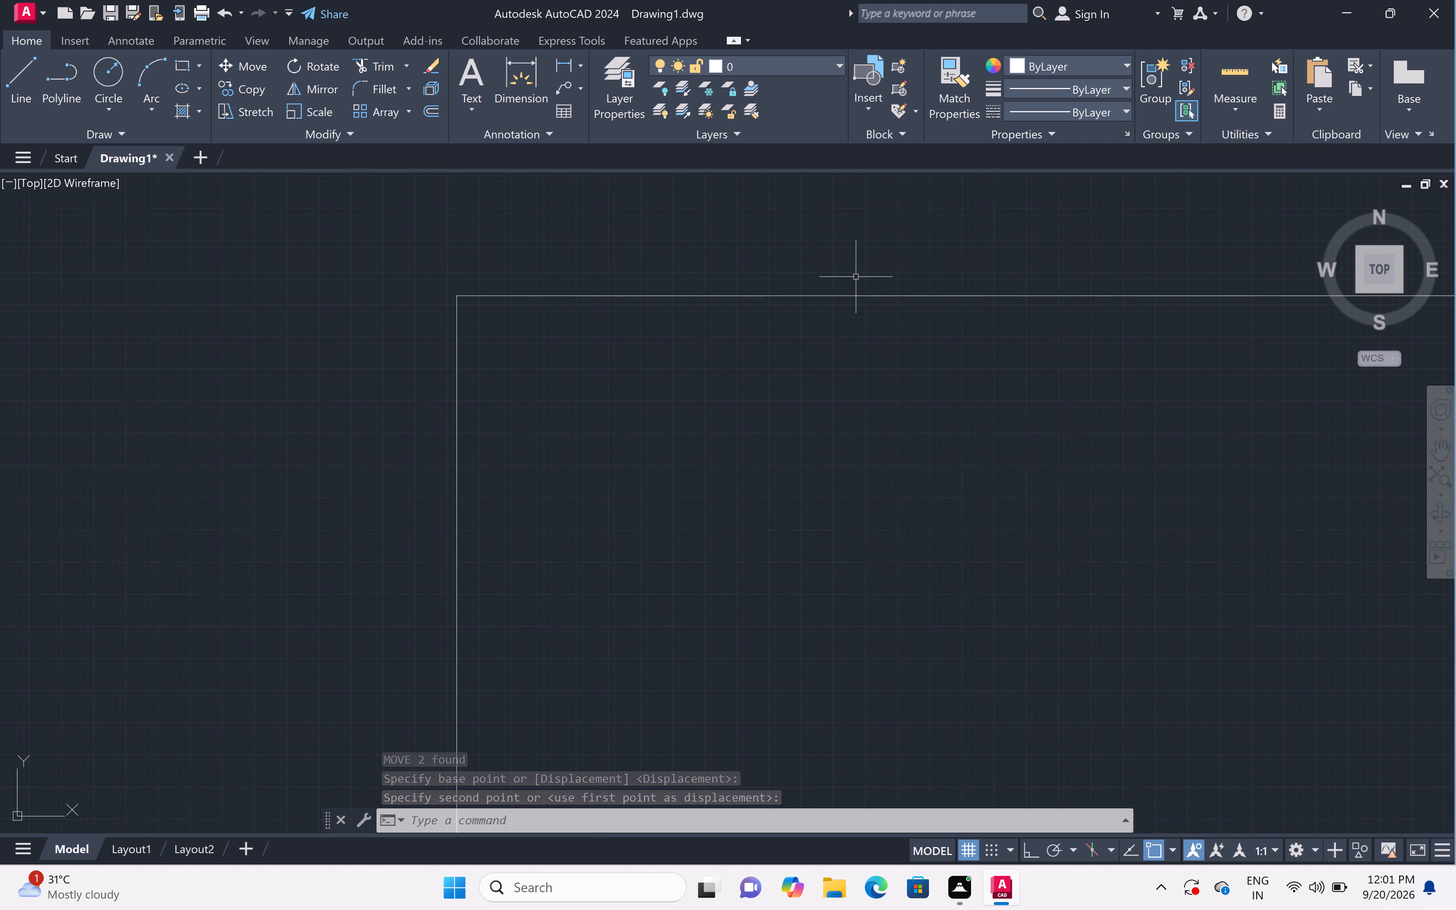
type("off")
key("space")
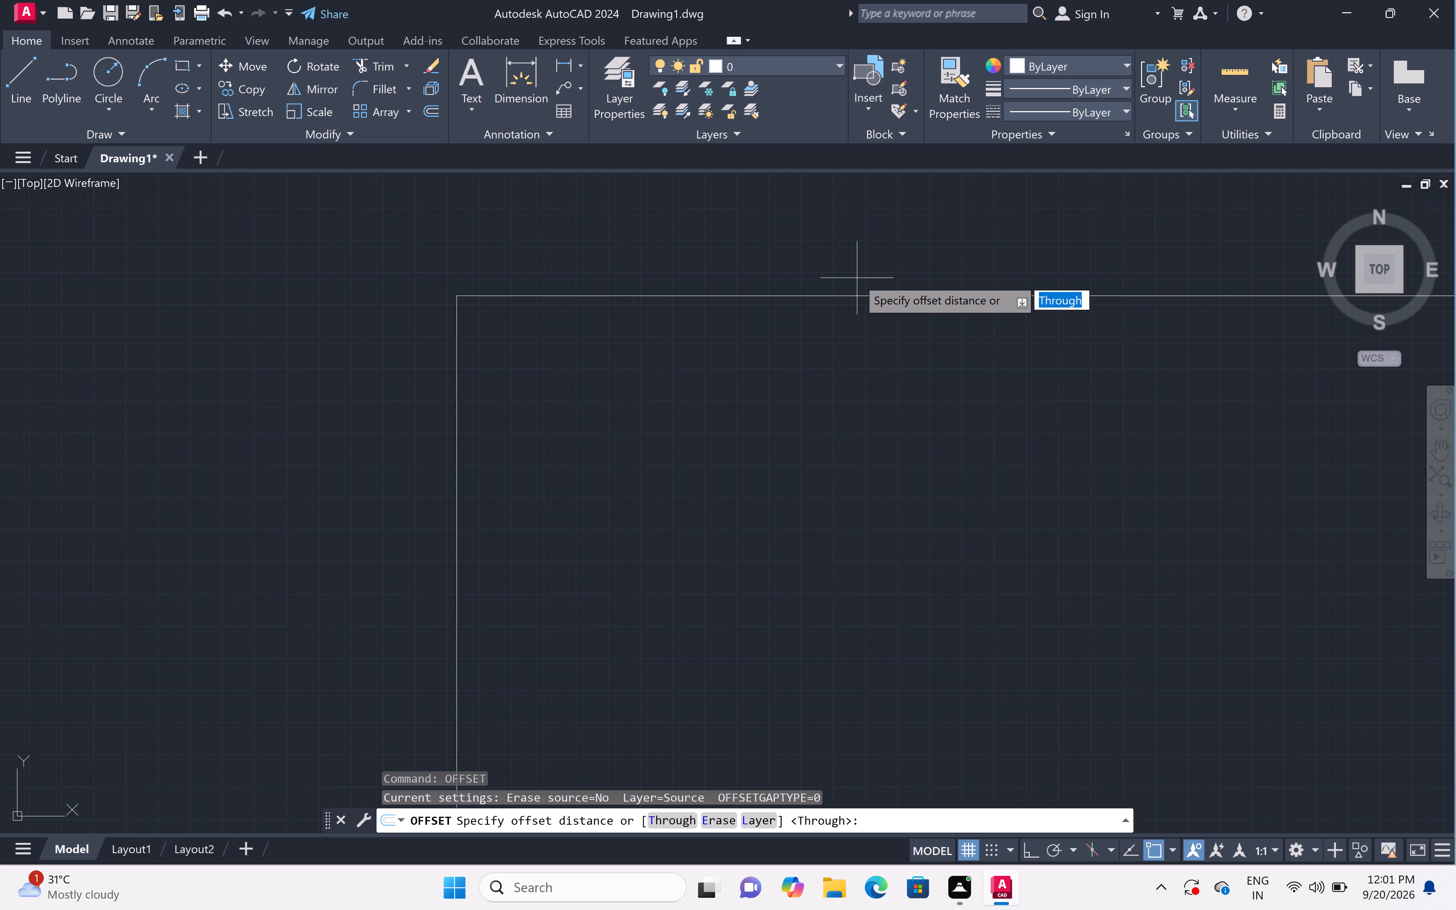
key("9")
key("shift+quotedbl")
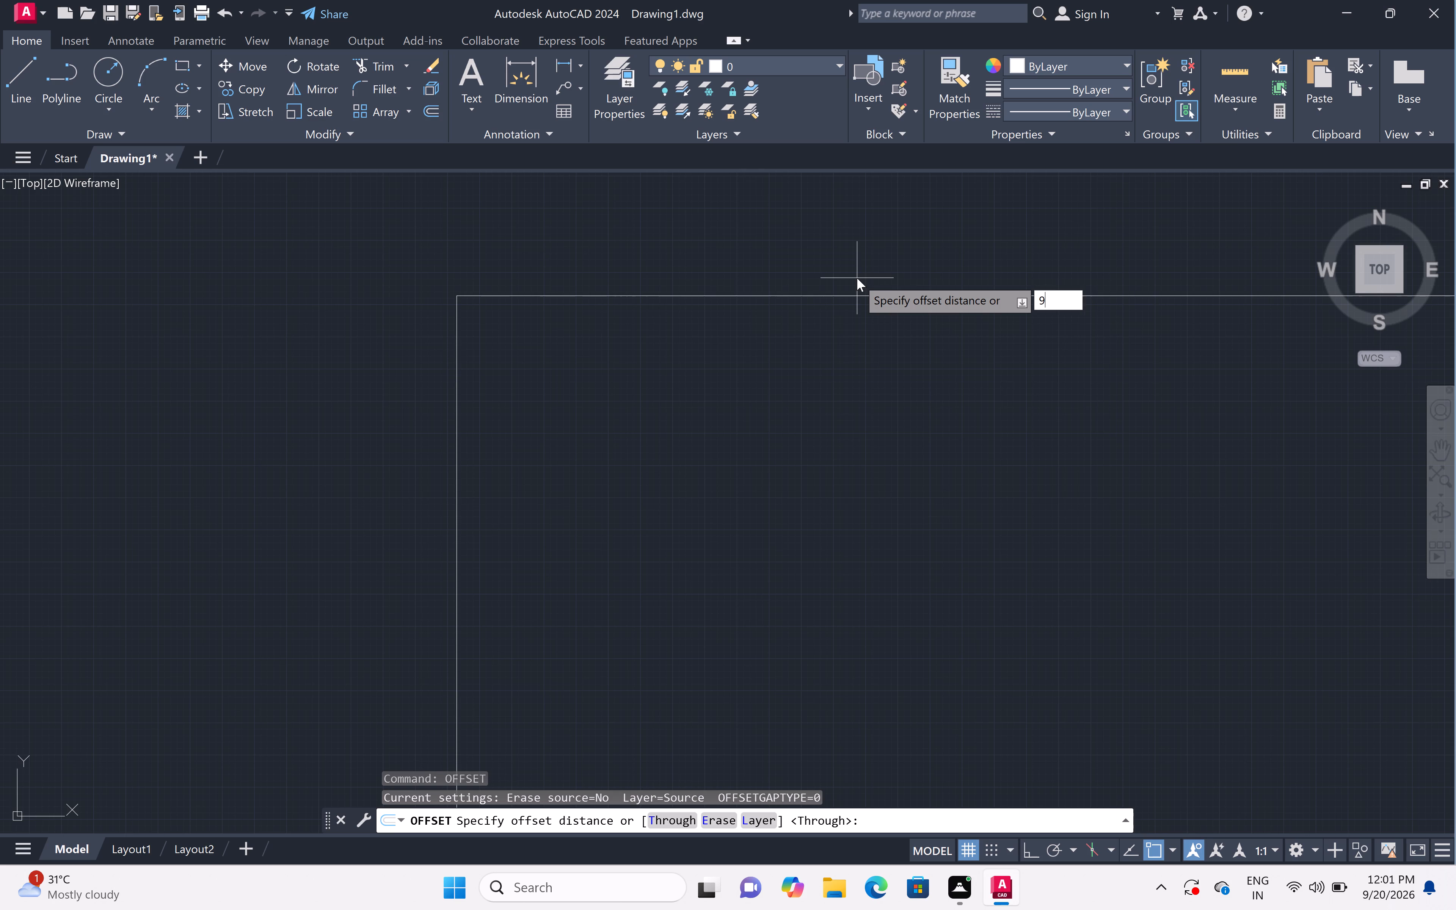
key("space")
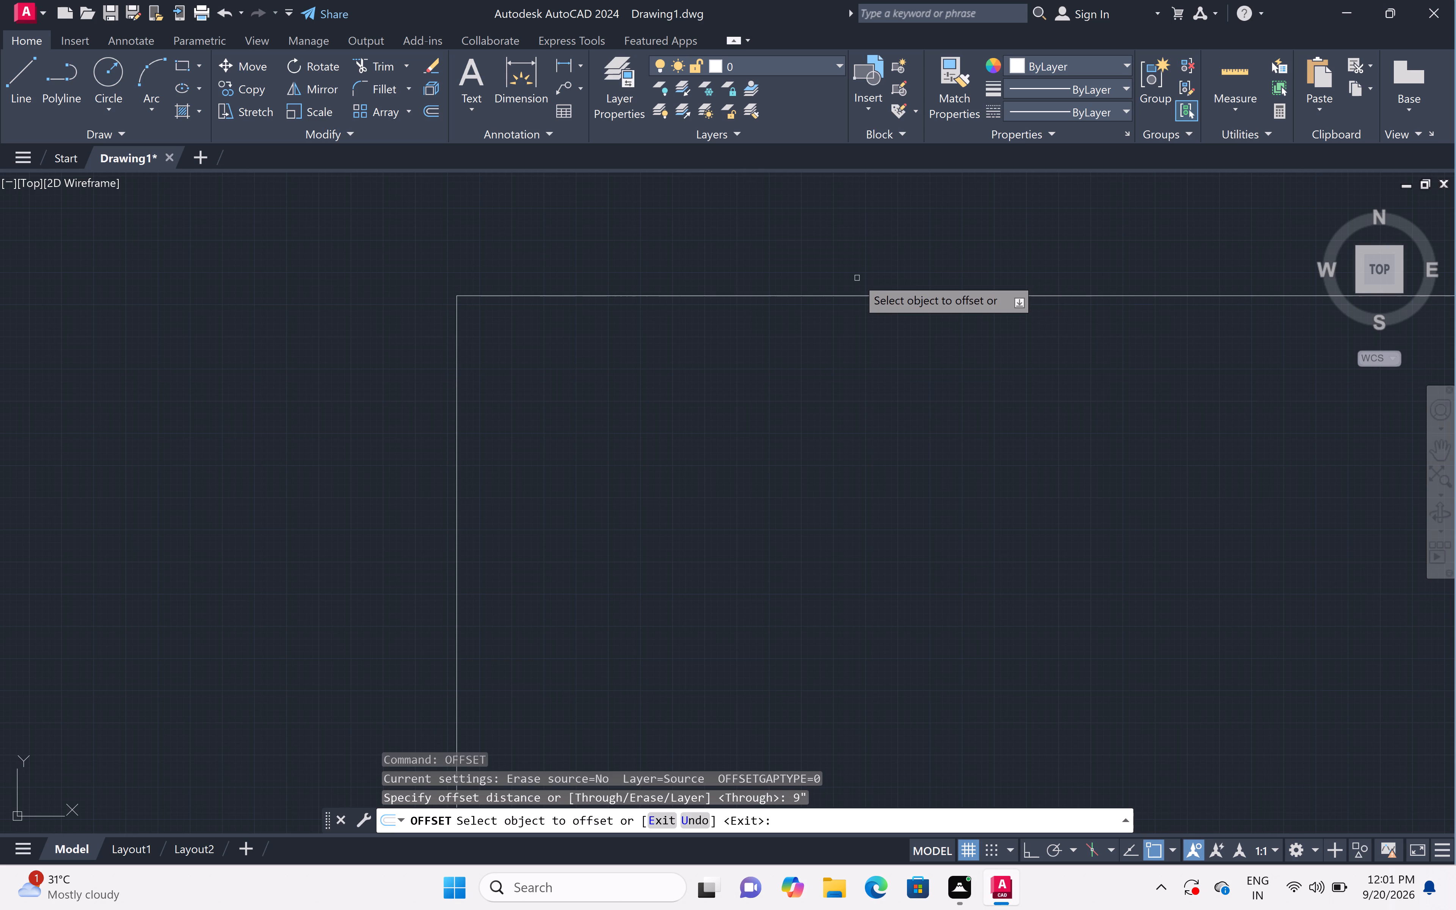
left_click(457, 329)
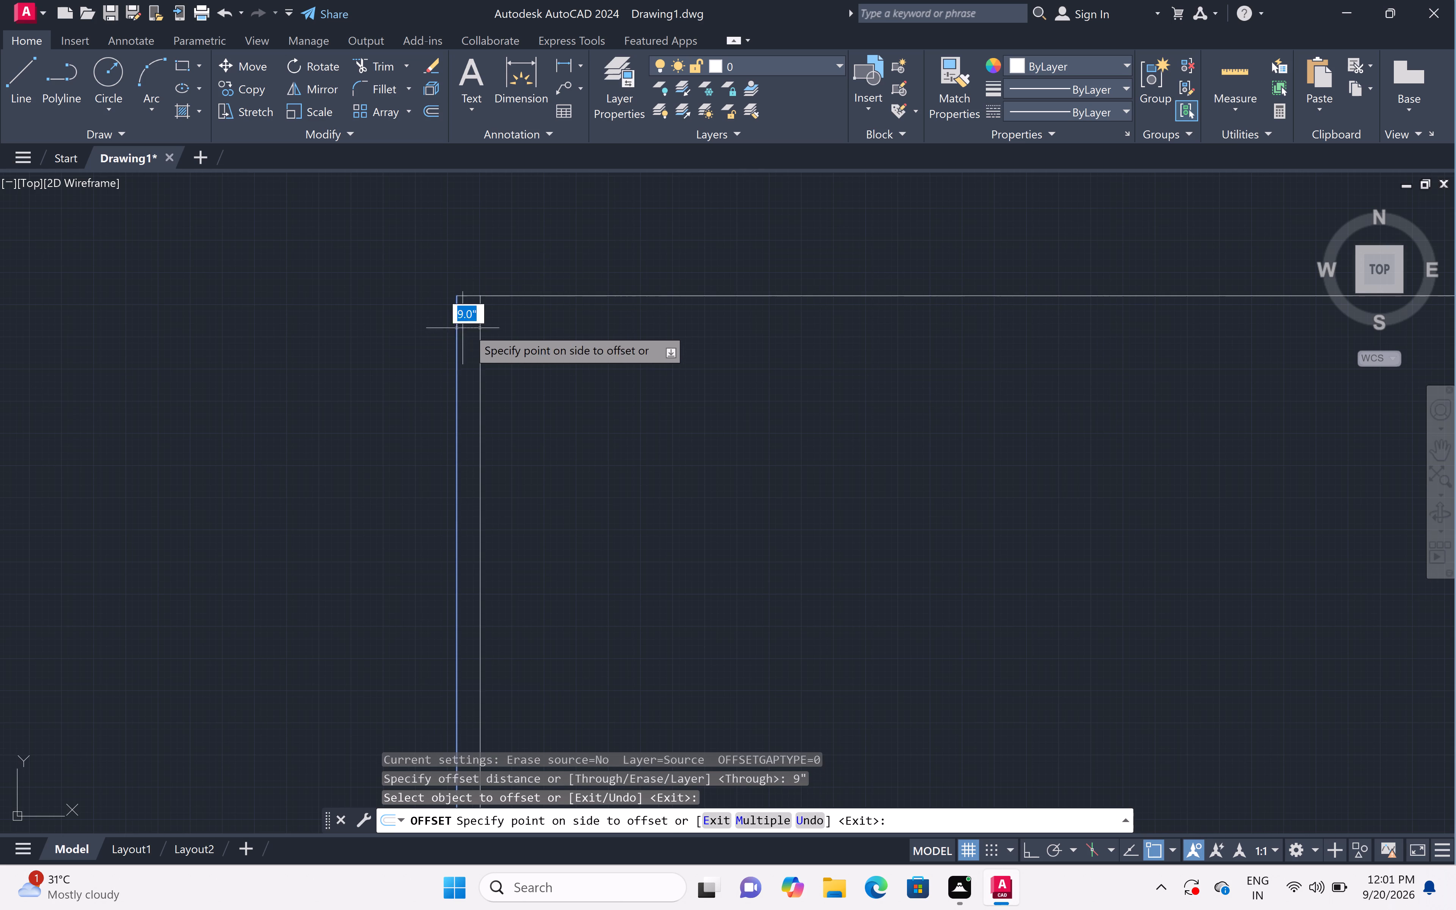
left_click(492, 326)
left_click(497, 296)
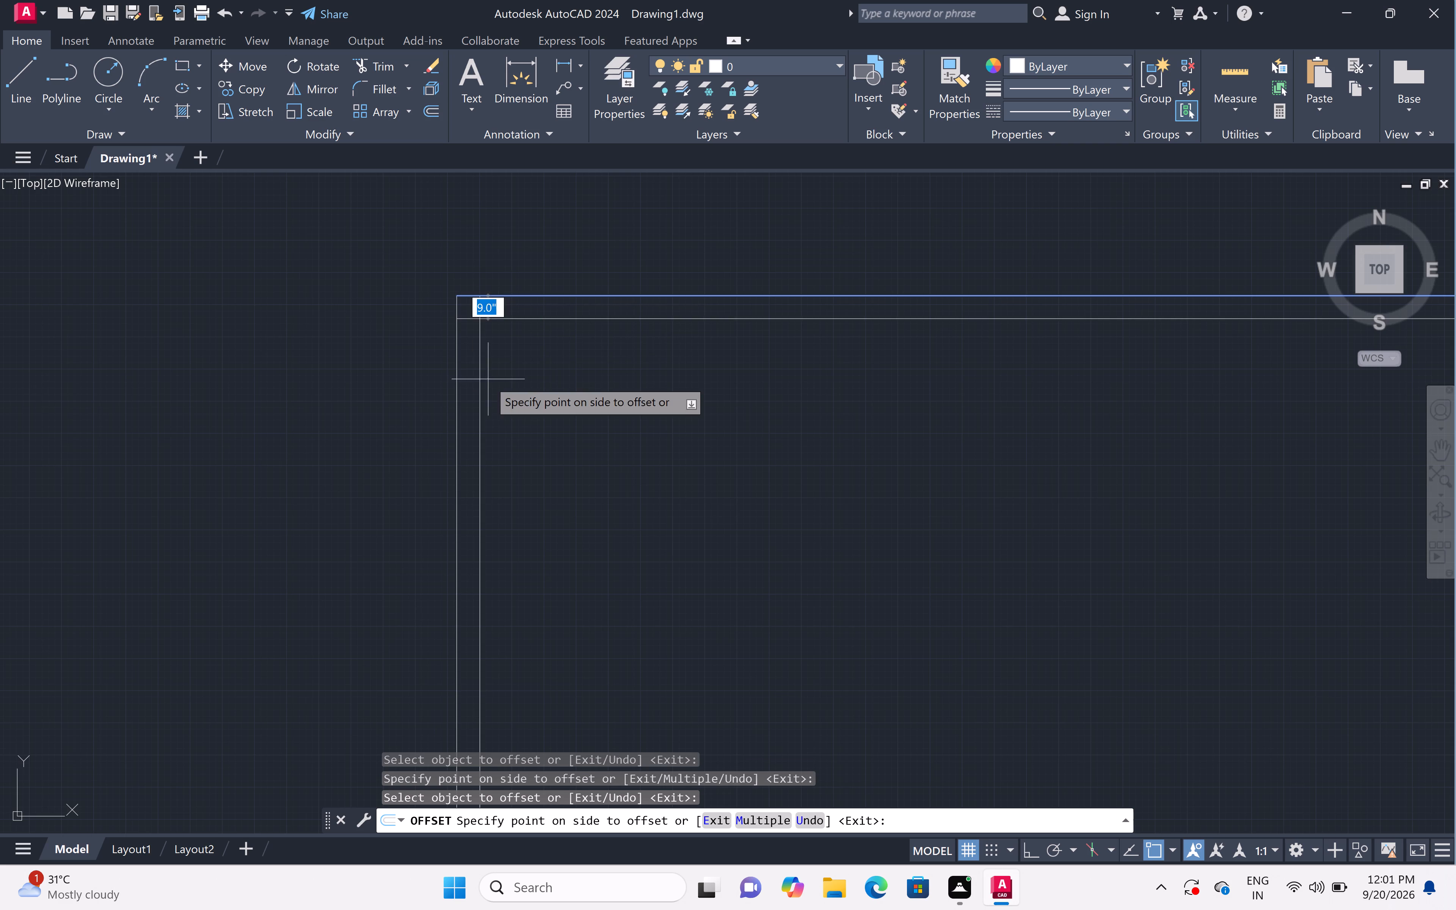
left_click(488, 382)
scroll(488, 335, "down", 1)
scroll(490, 324, "up", 4)
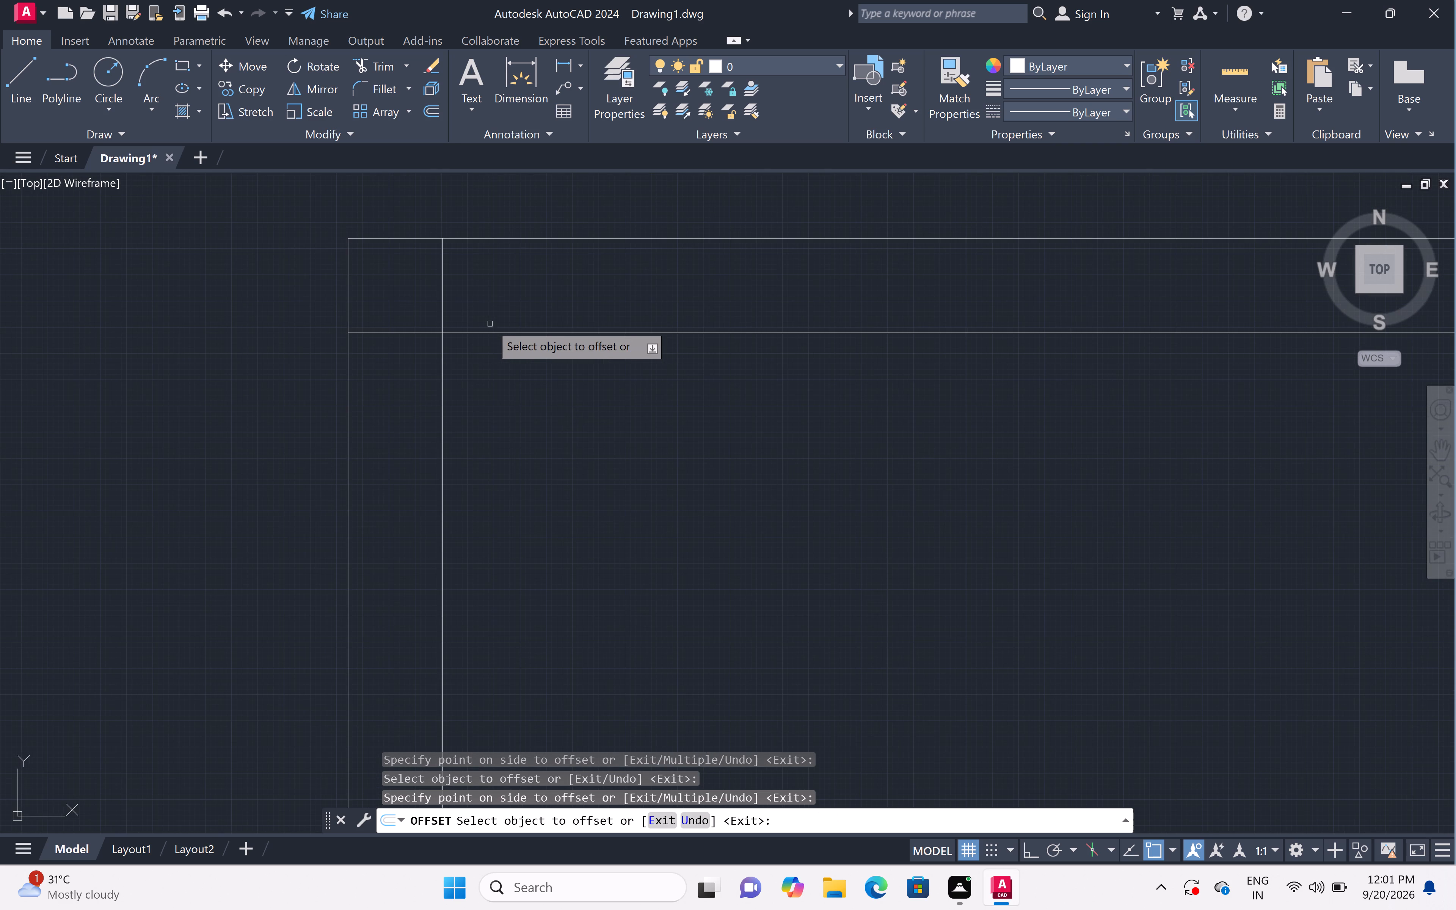
key("Escape")
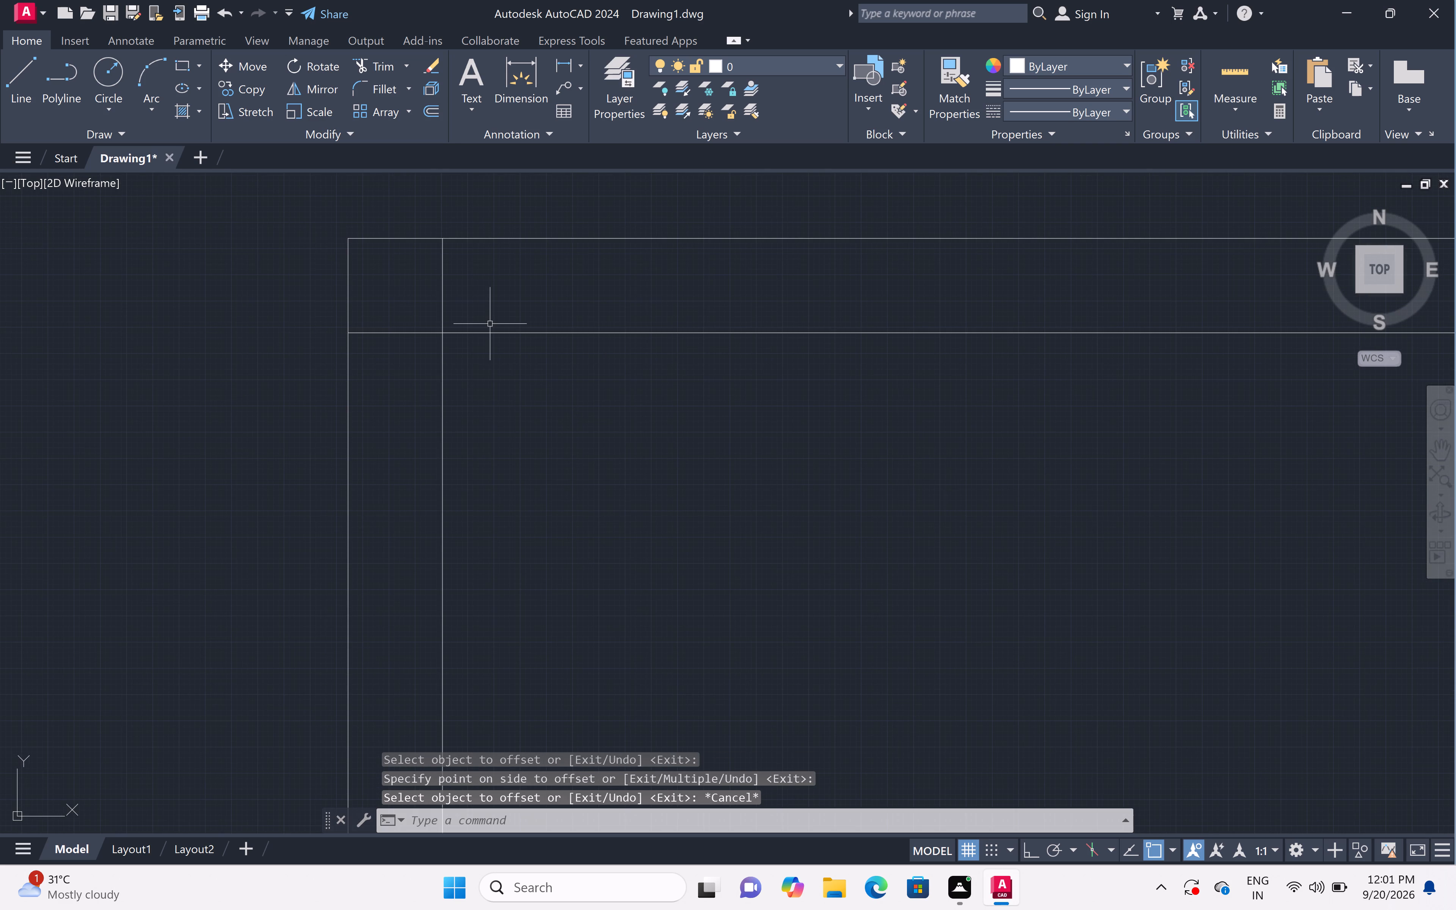
Offset the inner line of the left wall 5'6" to the right for a vertical partition.
scroll(490, 324, "down", 7)
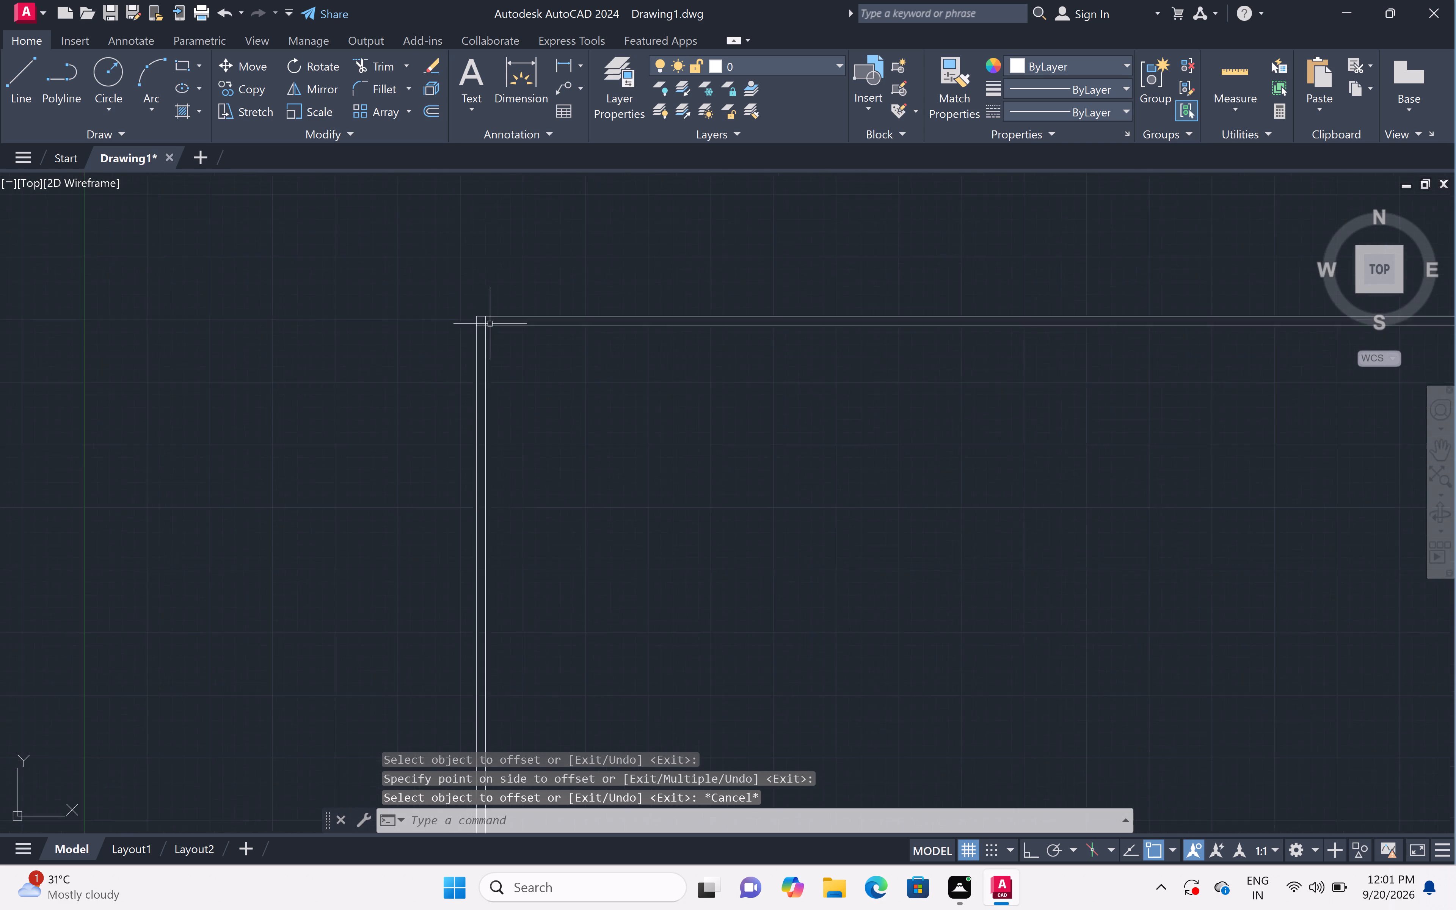
scroll(490, 324, "down", 2)
scroll(490, 324, "up", 4)
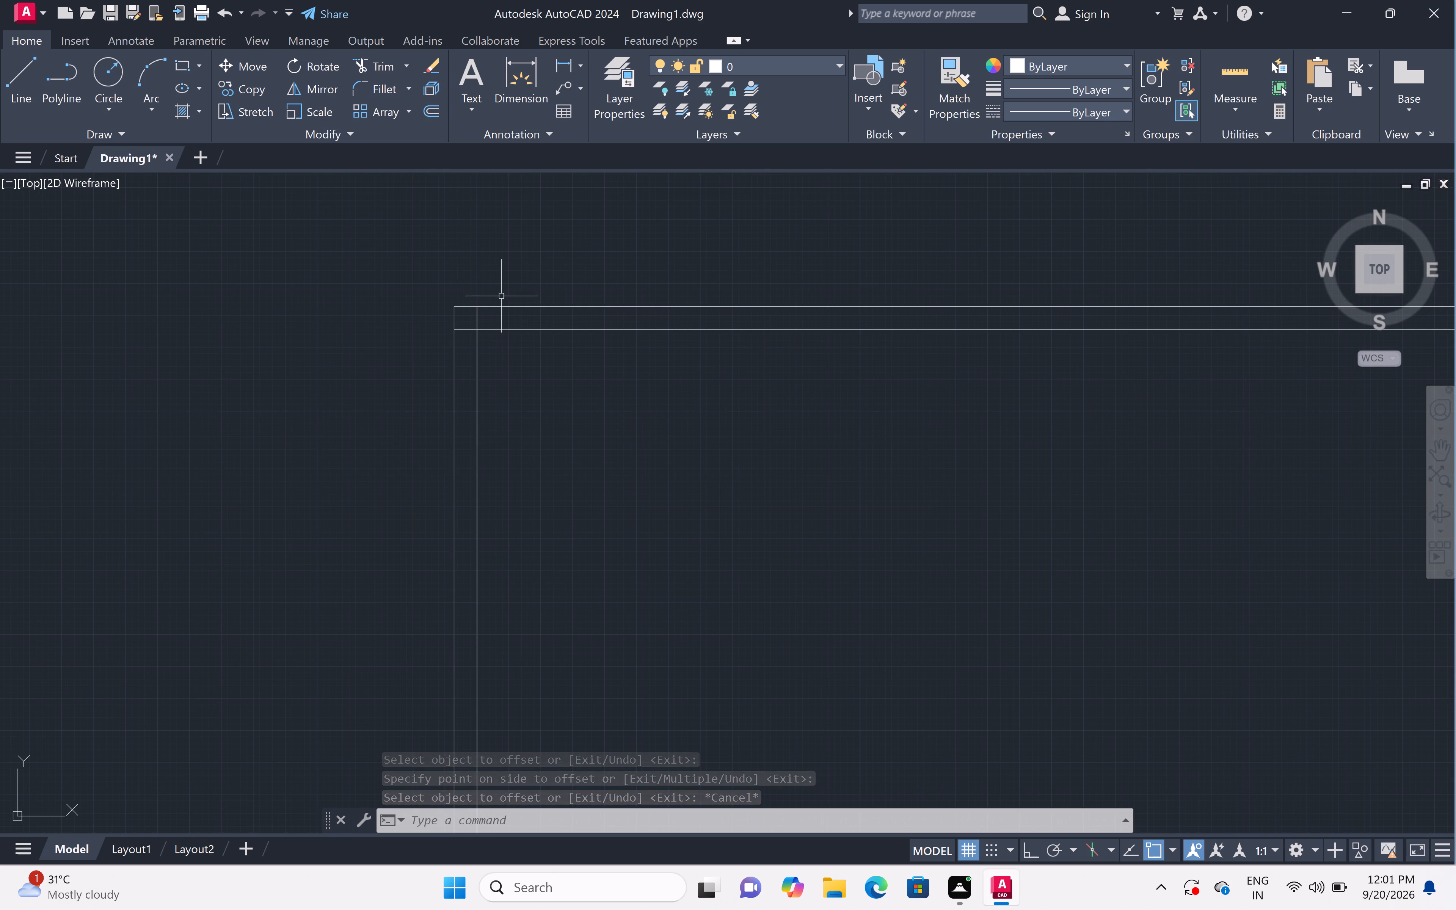
key("o")
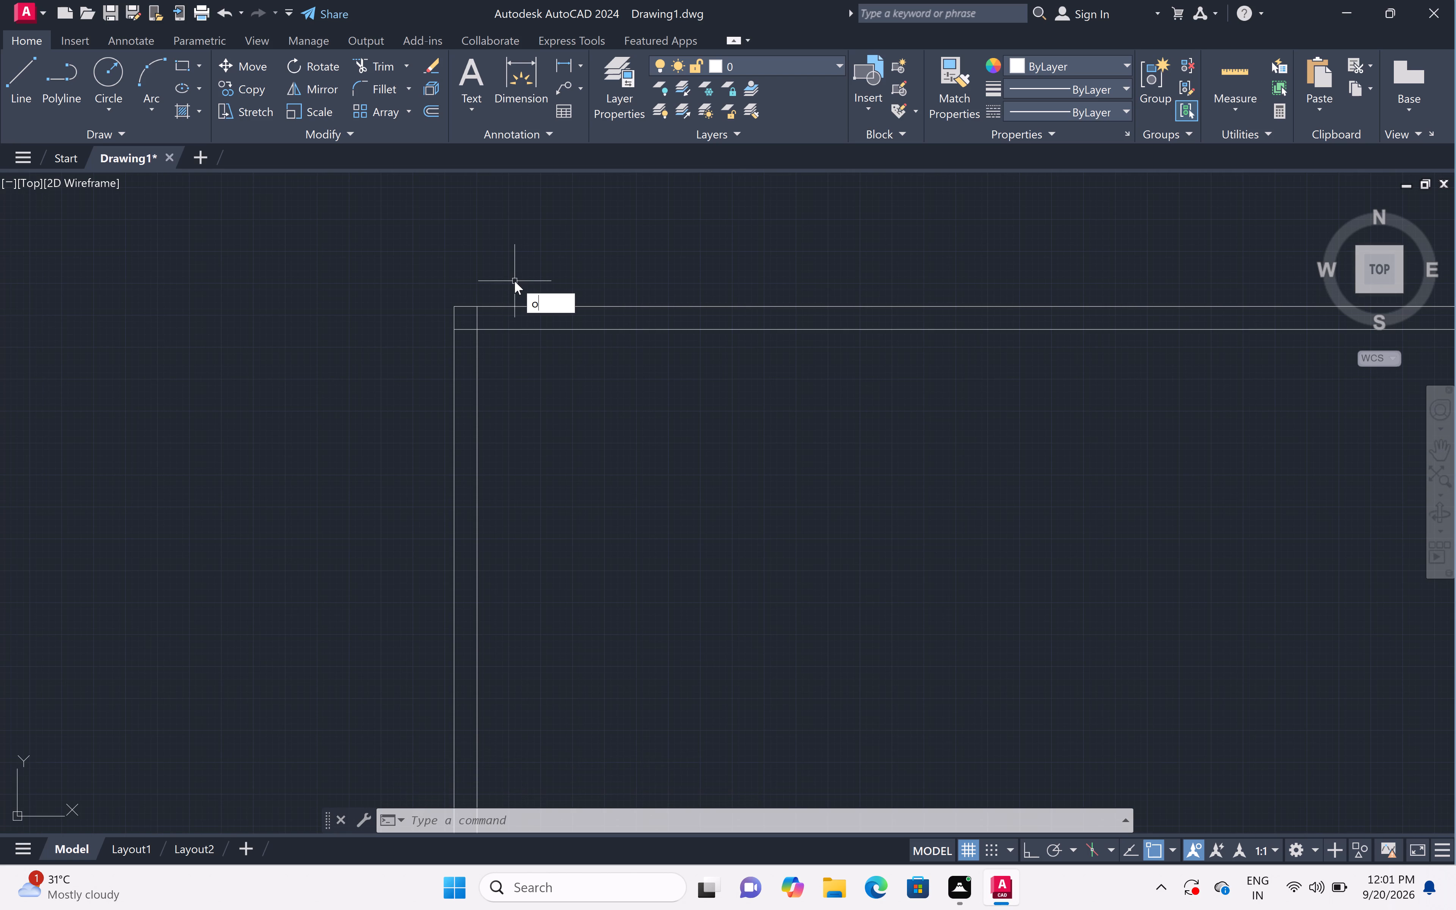
type("ff")
key("space")
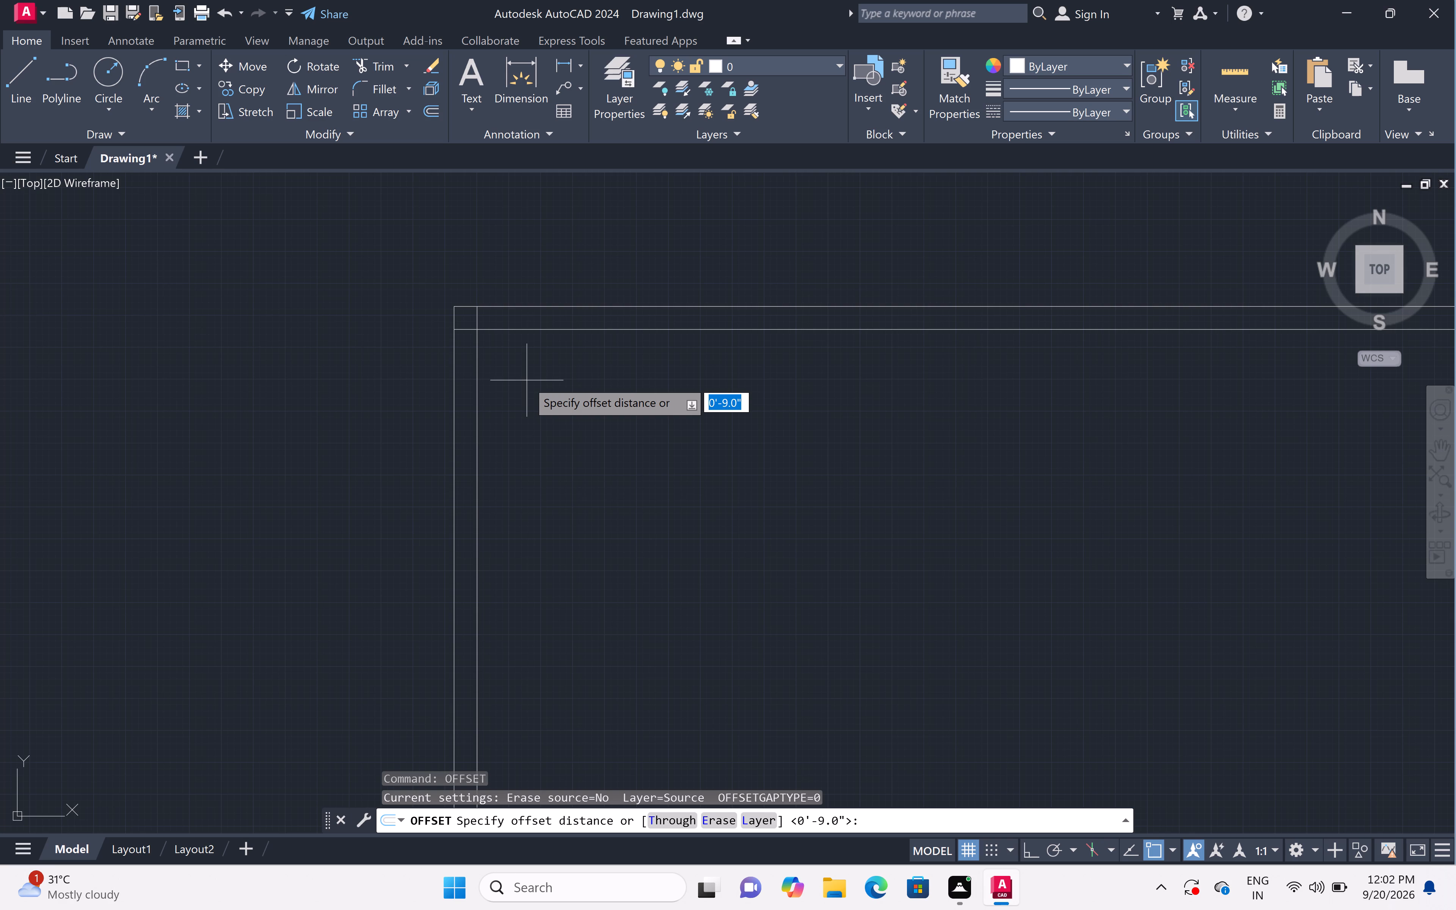
type("5'")
key("6")
key("shift+quotedbl")
key("space")
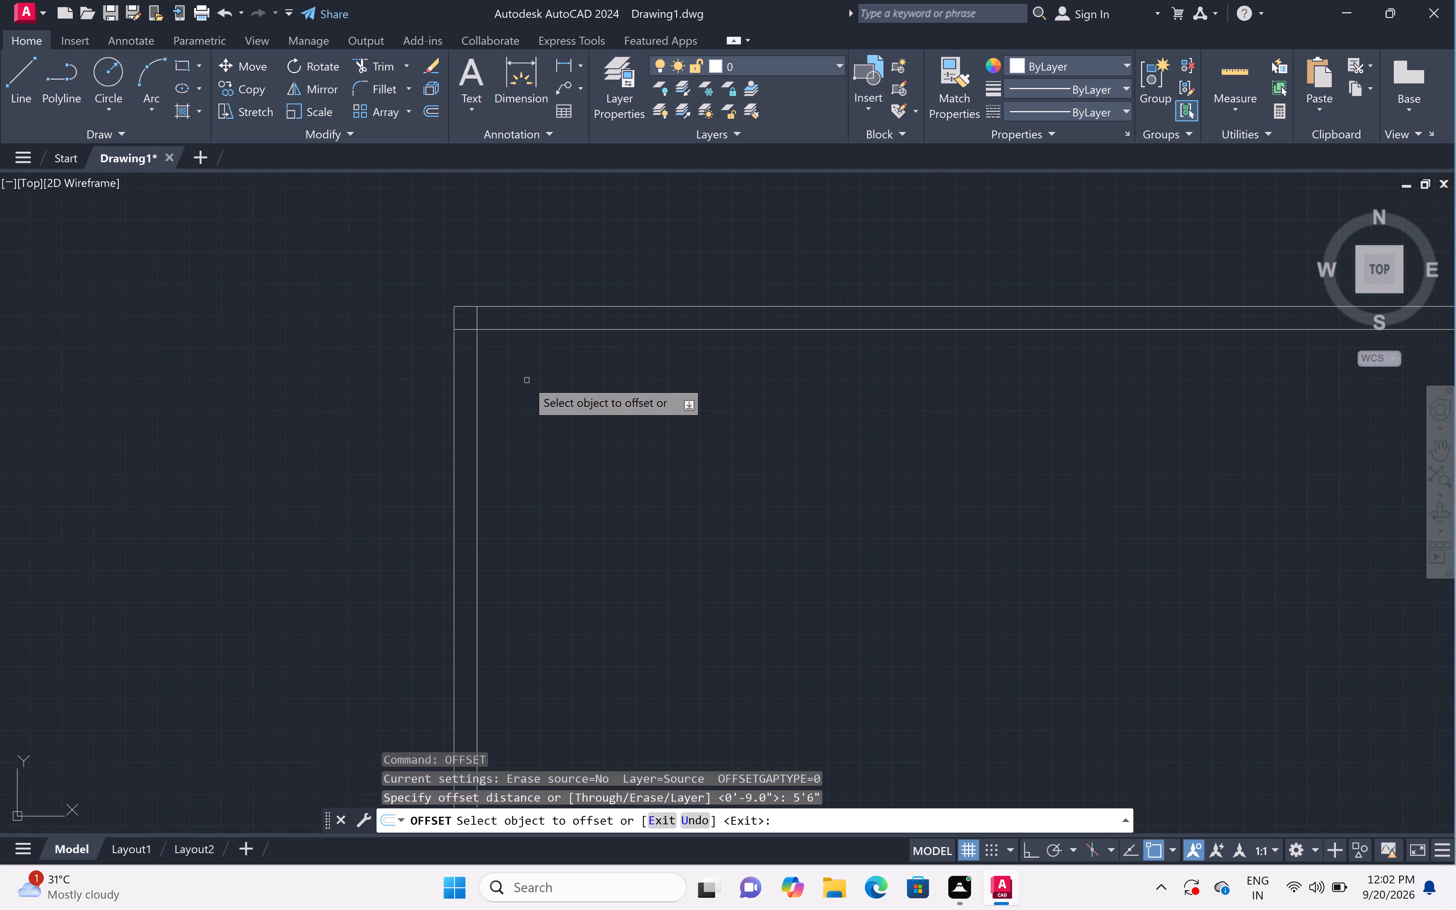
left_click(477, 399)
left_click(634, 401)
key("space")
Offset the inner line of the top wall 7' downward for a horizontal partition.
key("space")
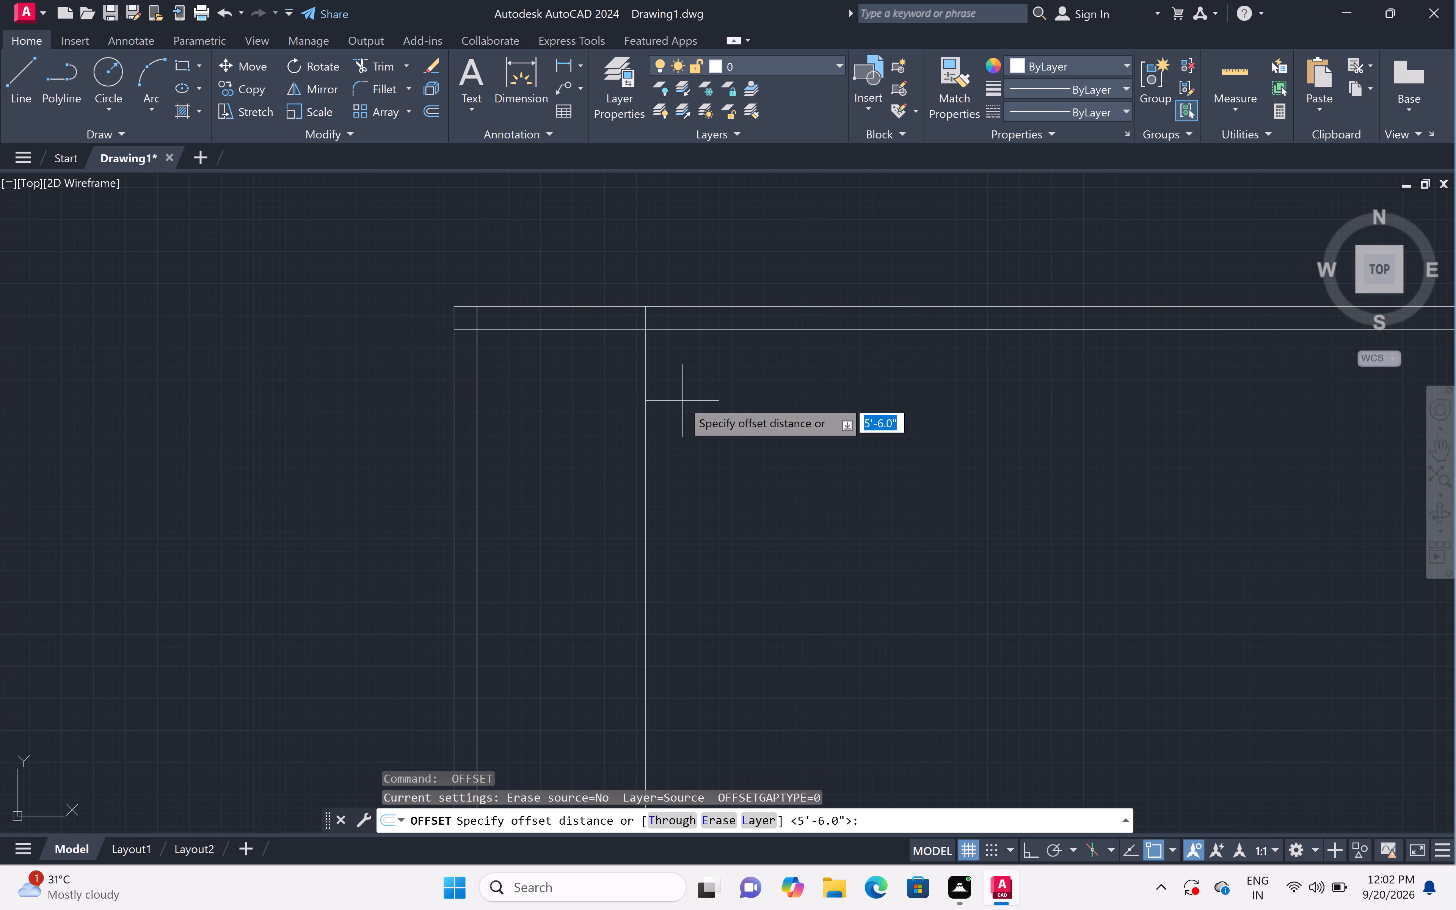
key("7")
key("apostrophe")
key("space")
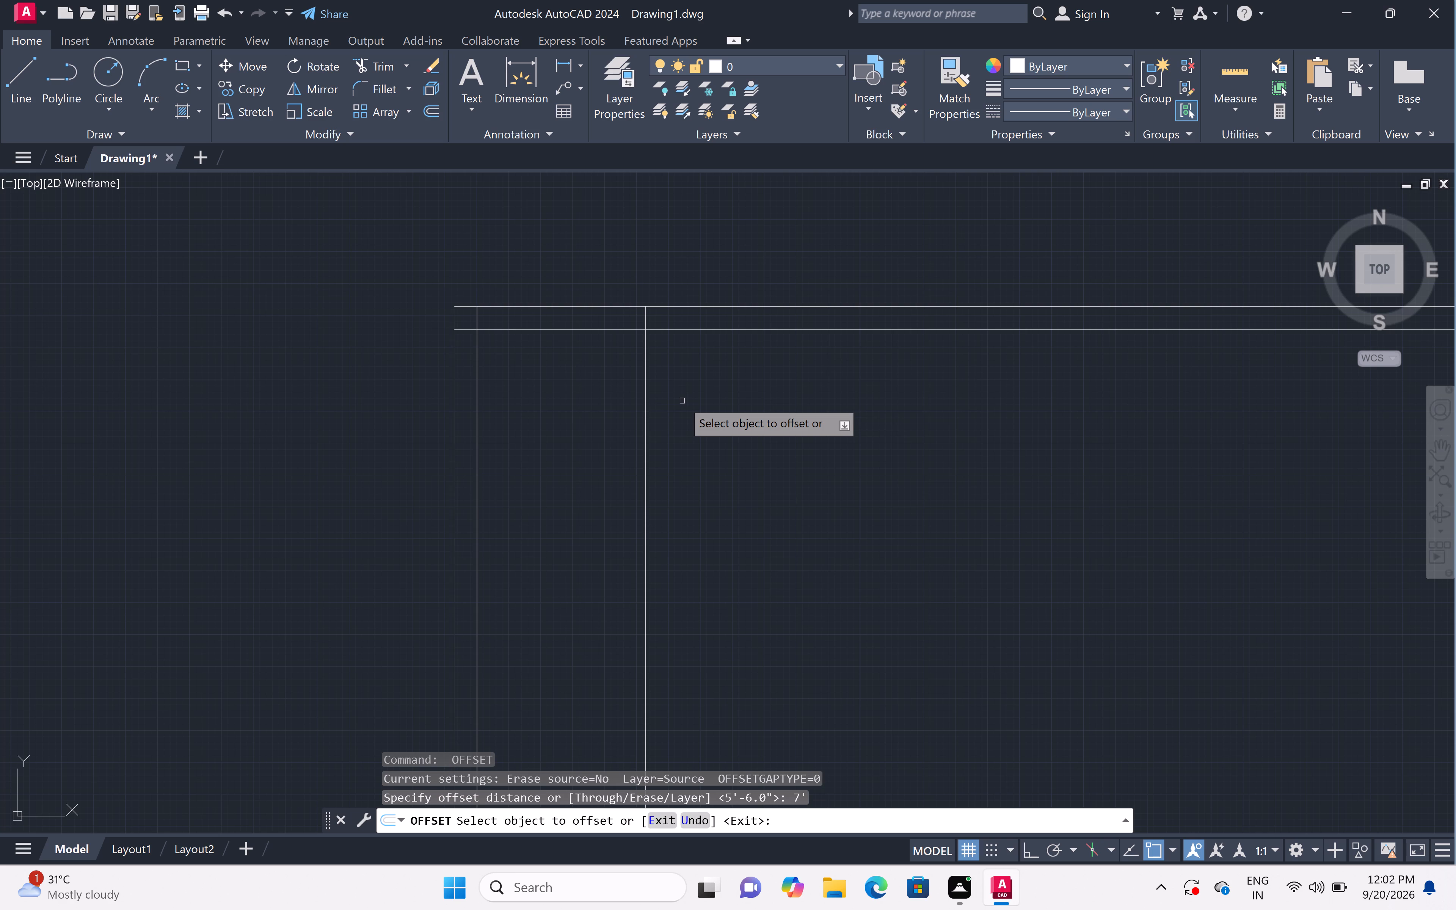
double_click(590, 329)
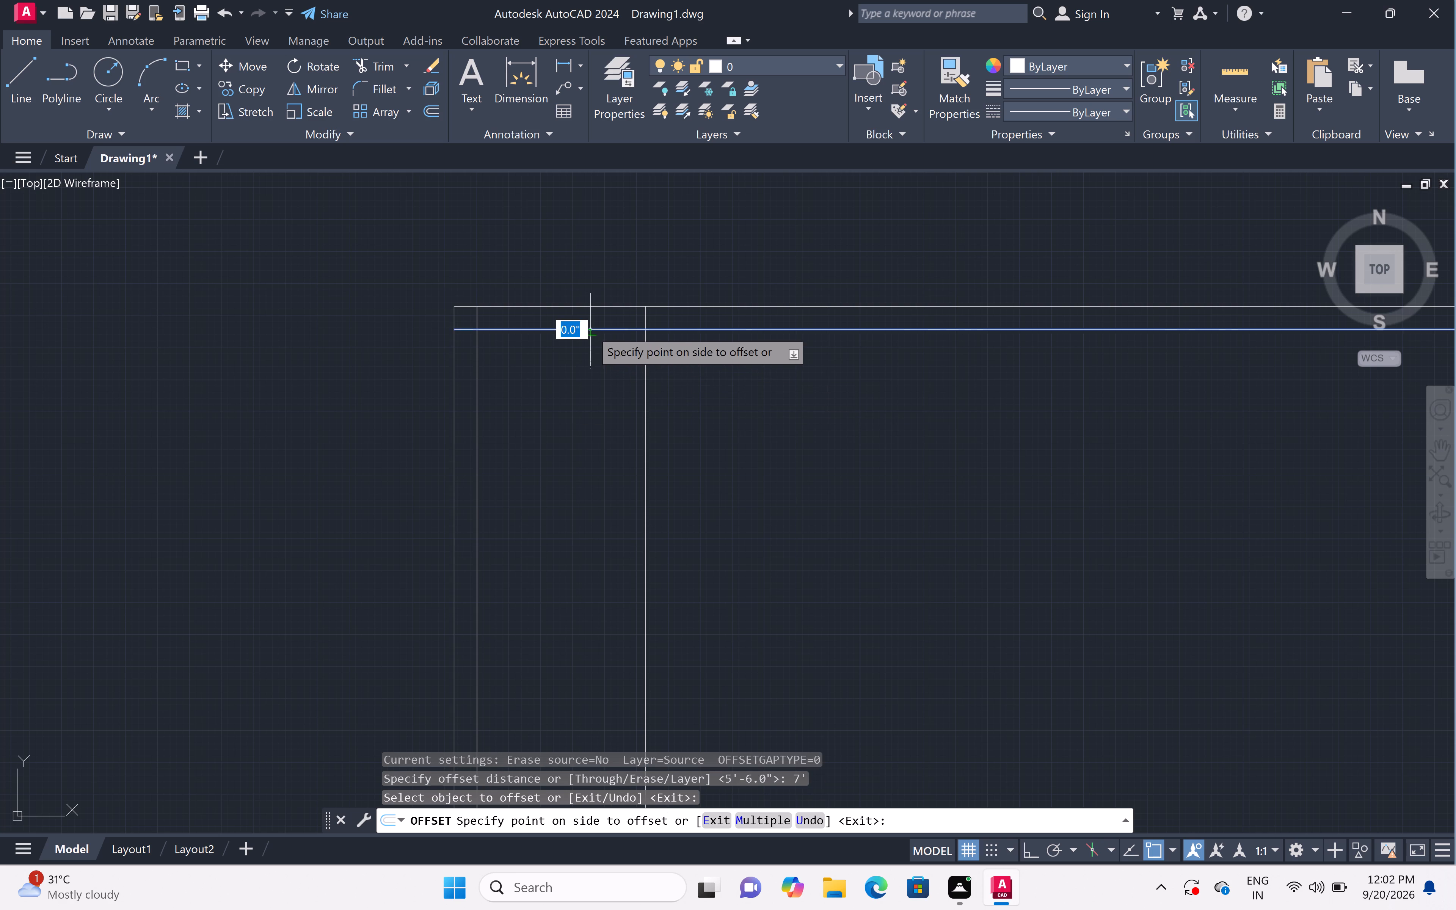
left_click(599, 403)
key("space")
Offset the vertical partition line 4.5" to the right and the horizontal partition line 4.5" downward for the partition thickness.
key("space")
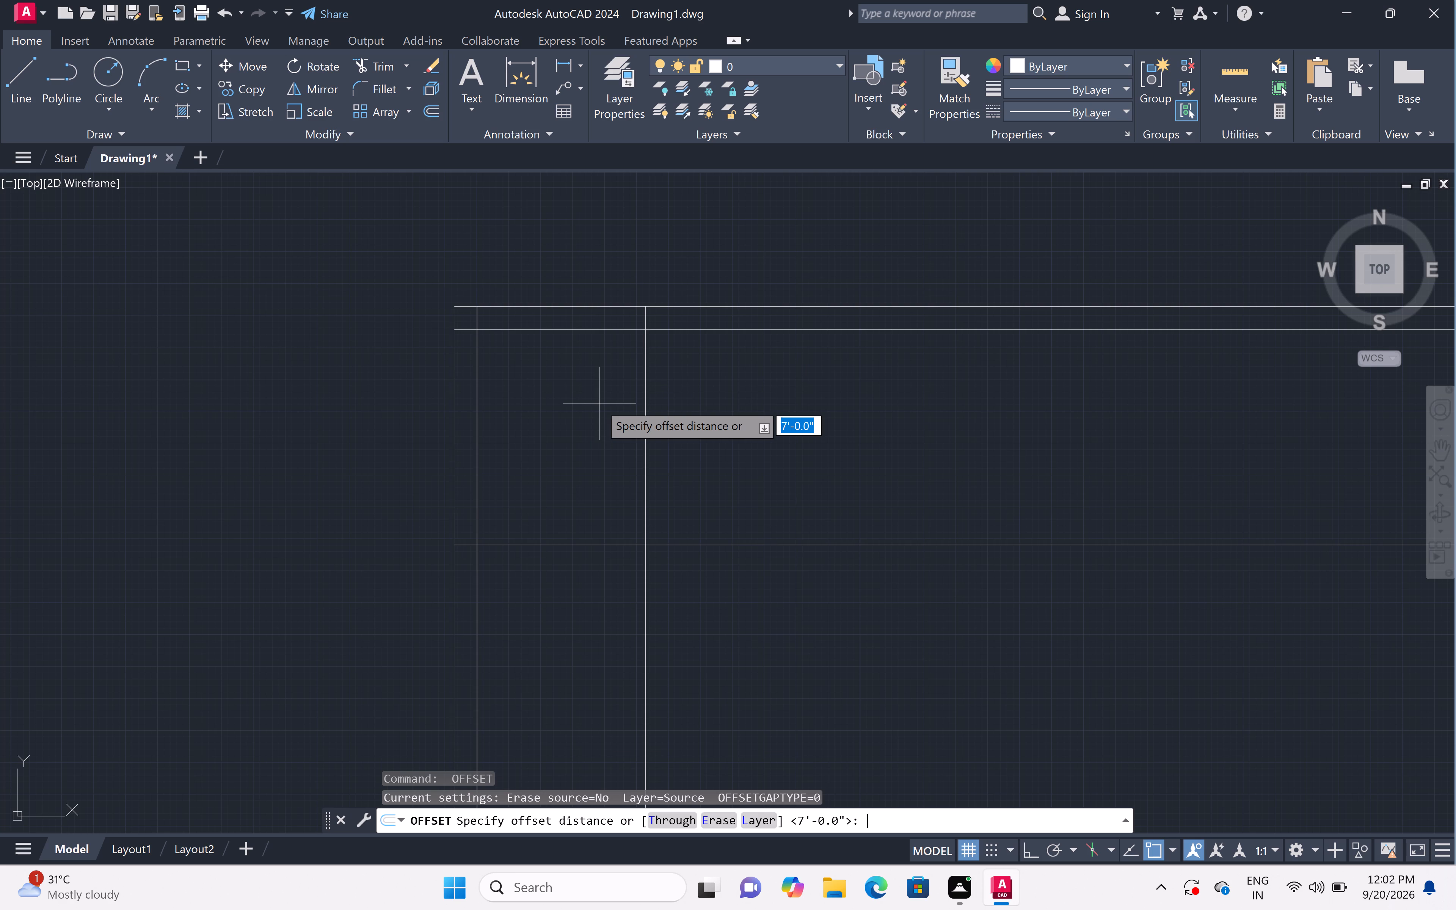
type("4.")
key("5")
key("shift+quotedbl")
key("space")
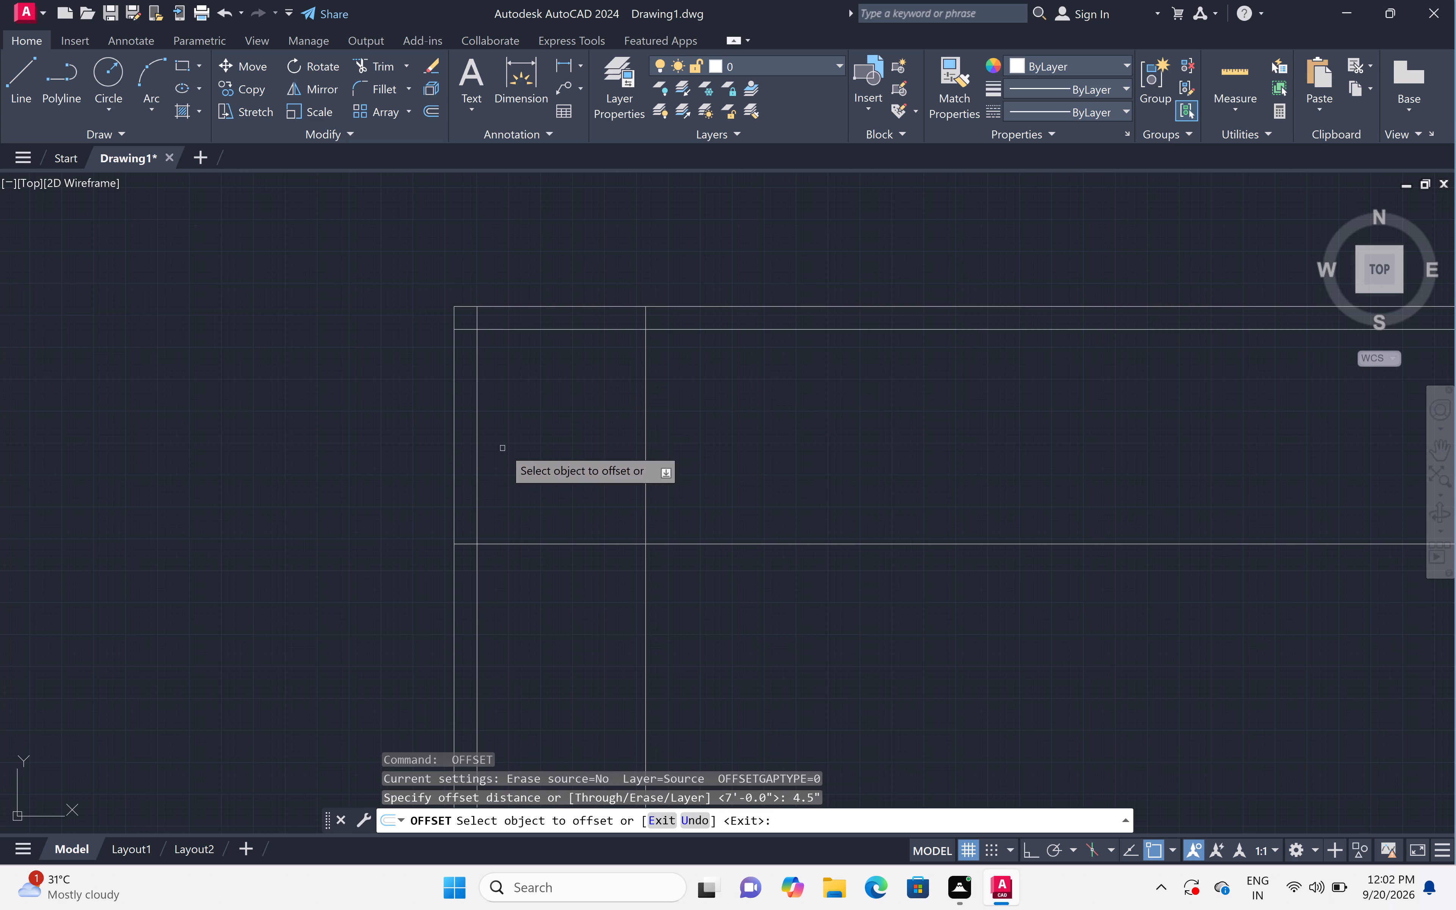
left_click(646, 495)
double_click(727, 497)
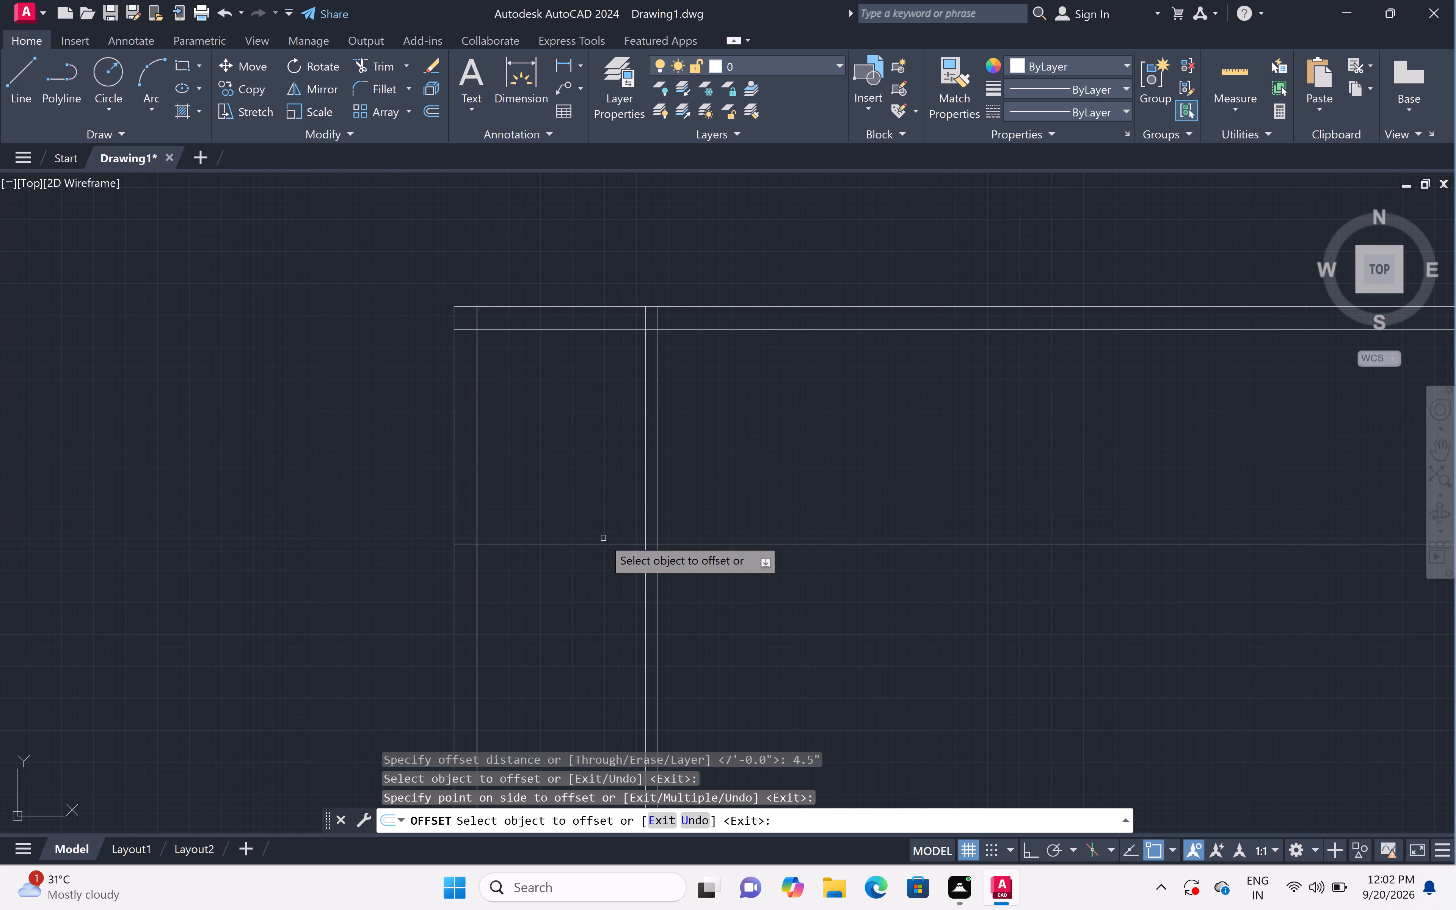
double_click(602, 543)
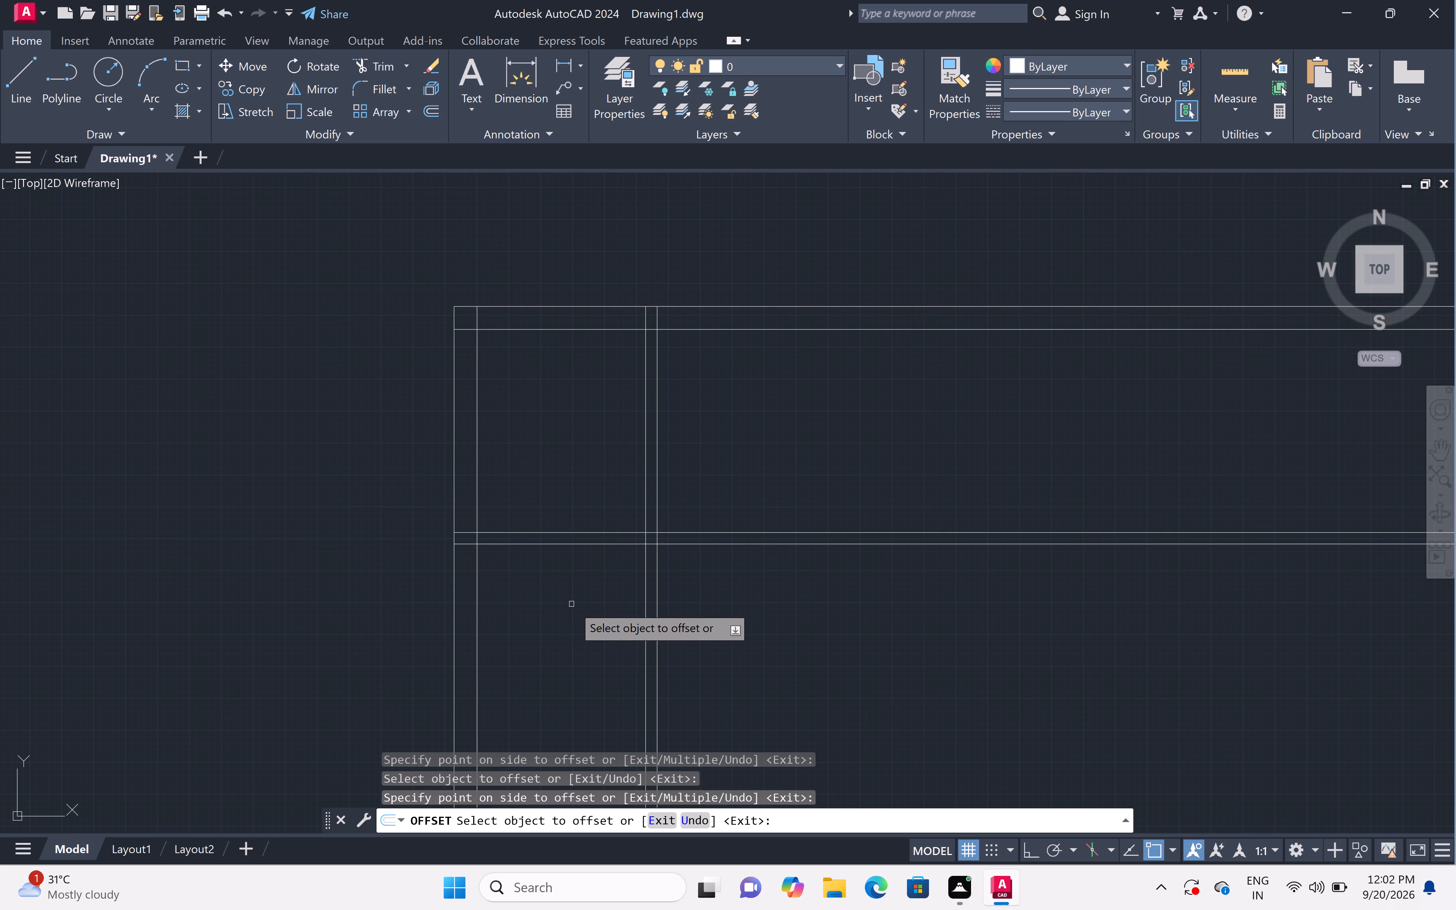
key("ctrl+z")
left_click(564, 541)
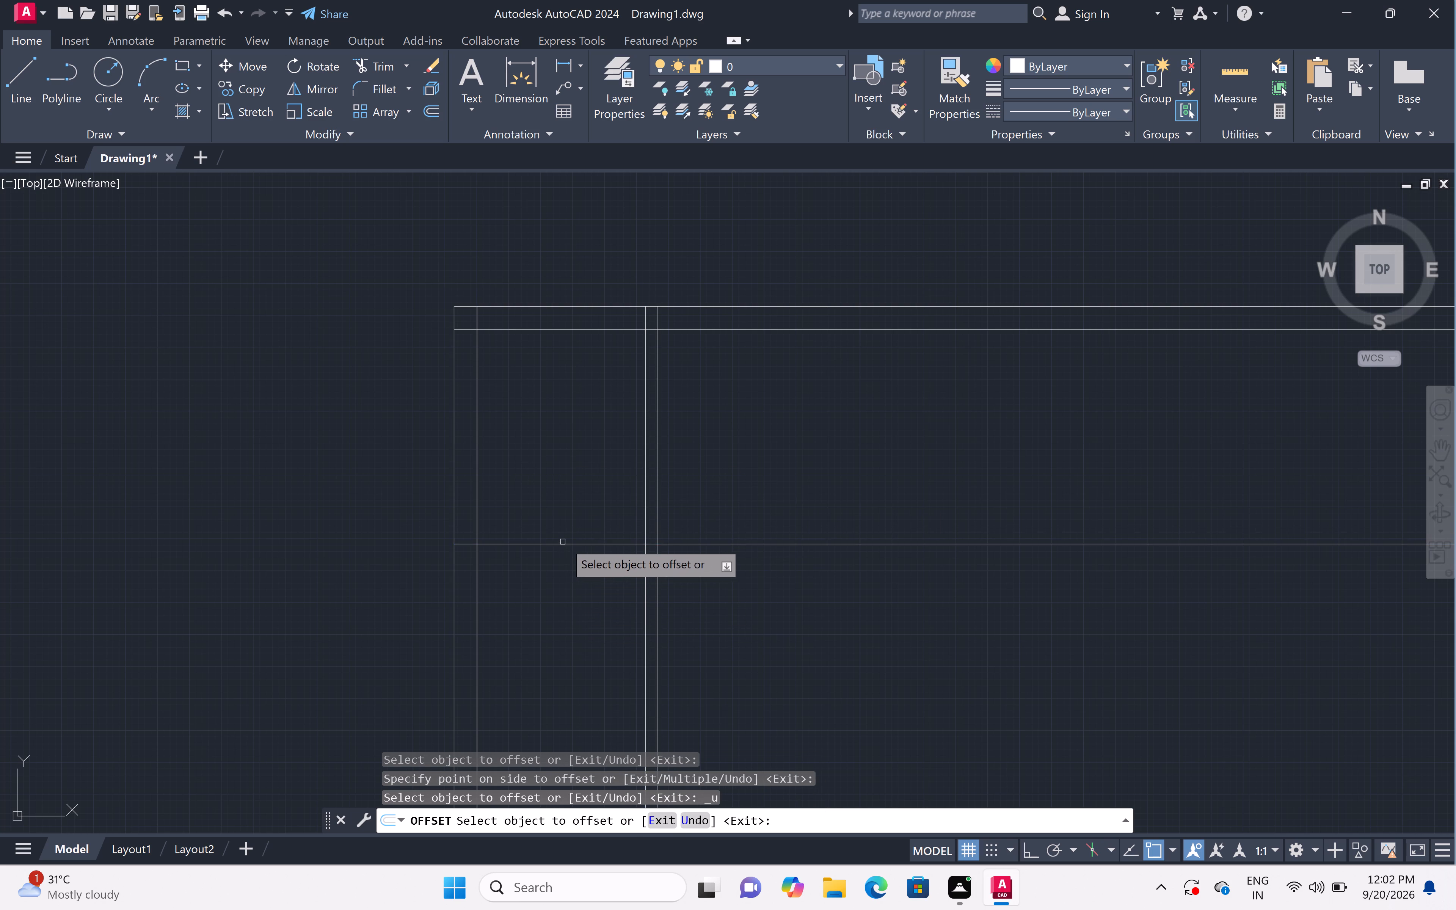
double_click(565, 577)
key("Escape")
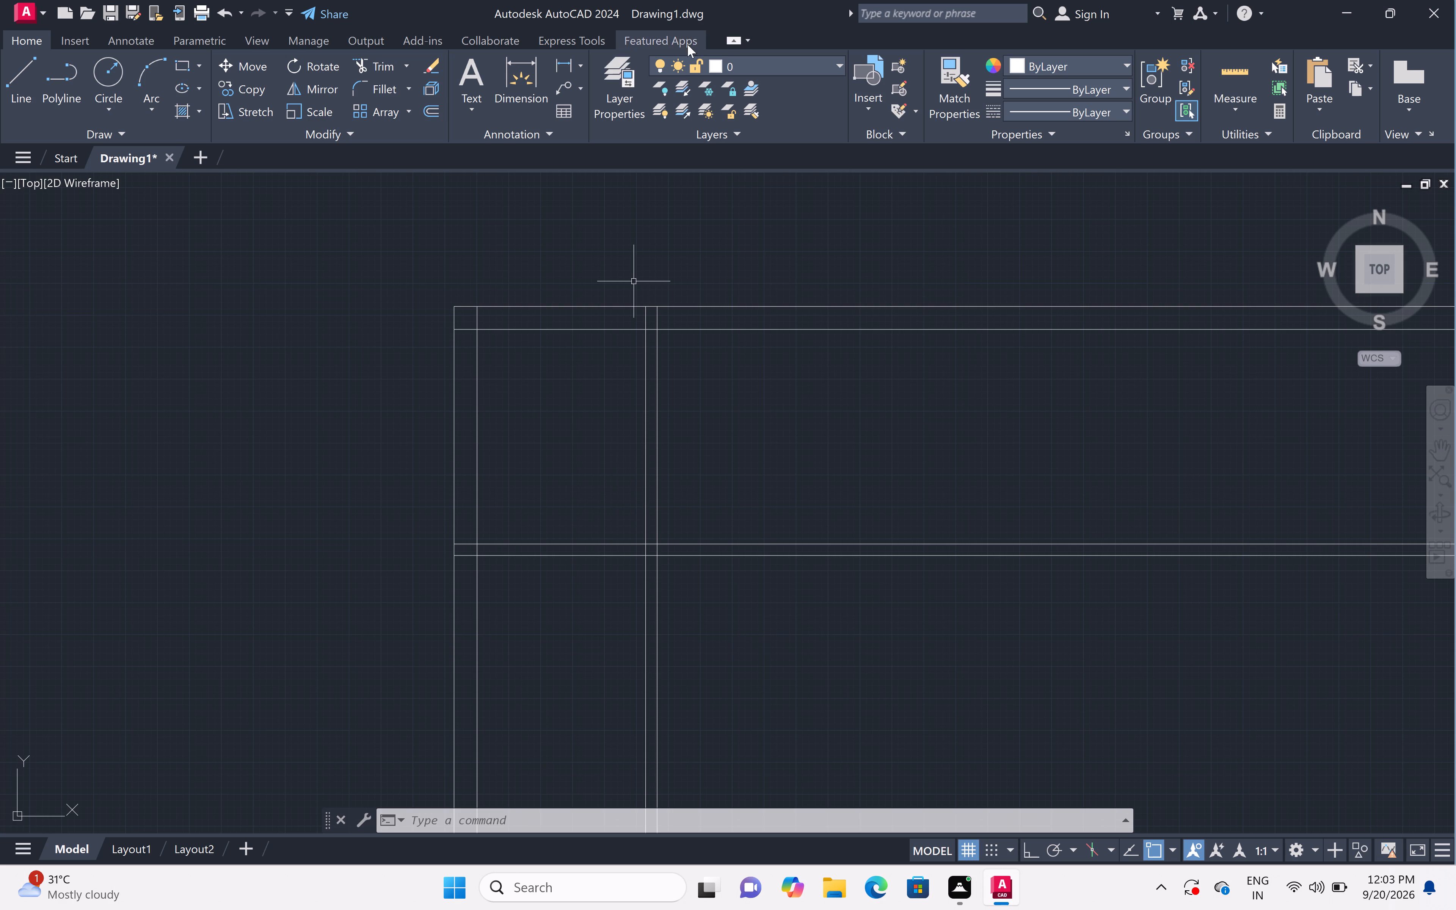
key("Escape")
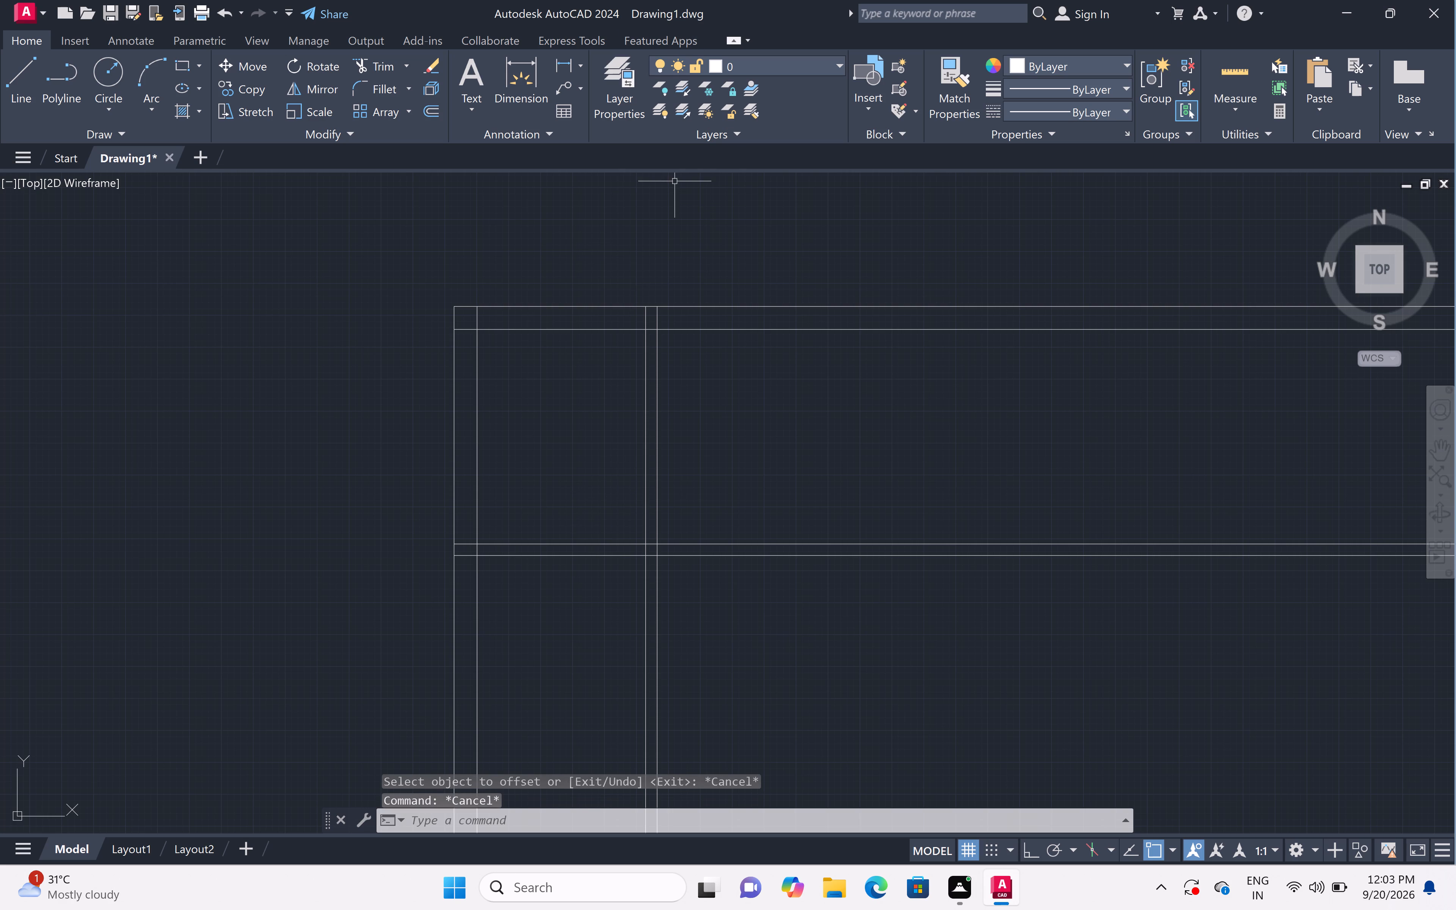
Offset the right-hand line of the vertical partition 3'6" to the right.
type("off")
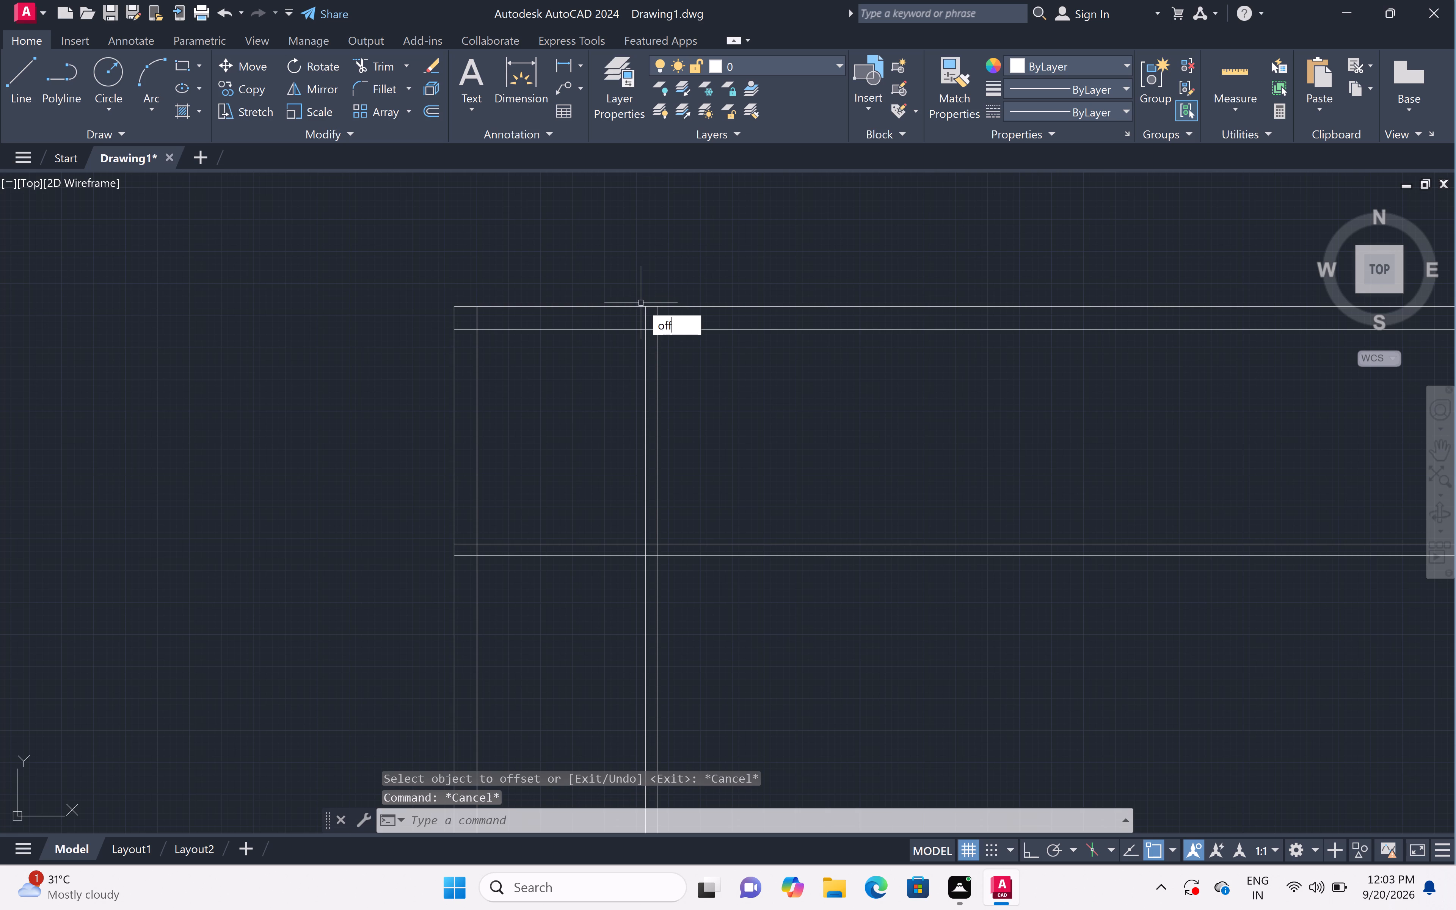
key("space")
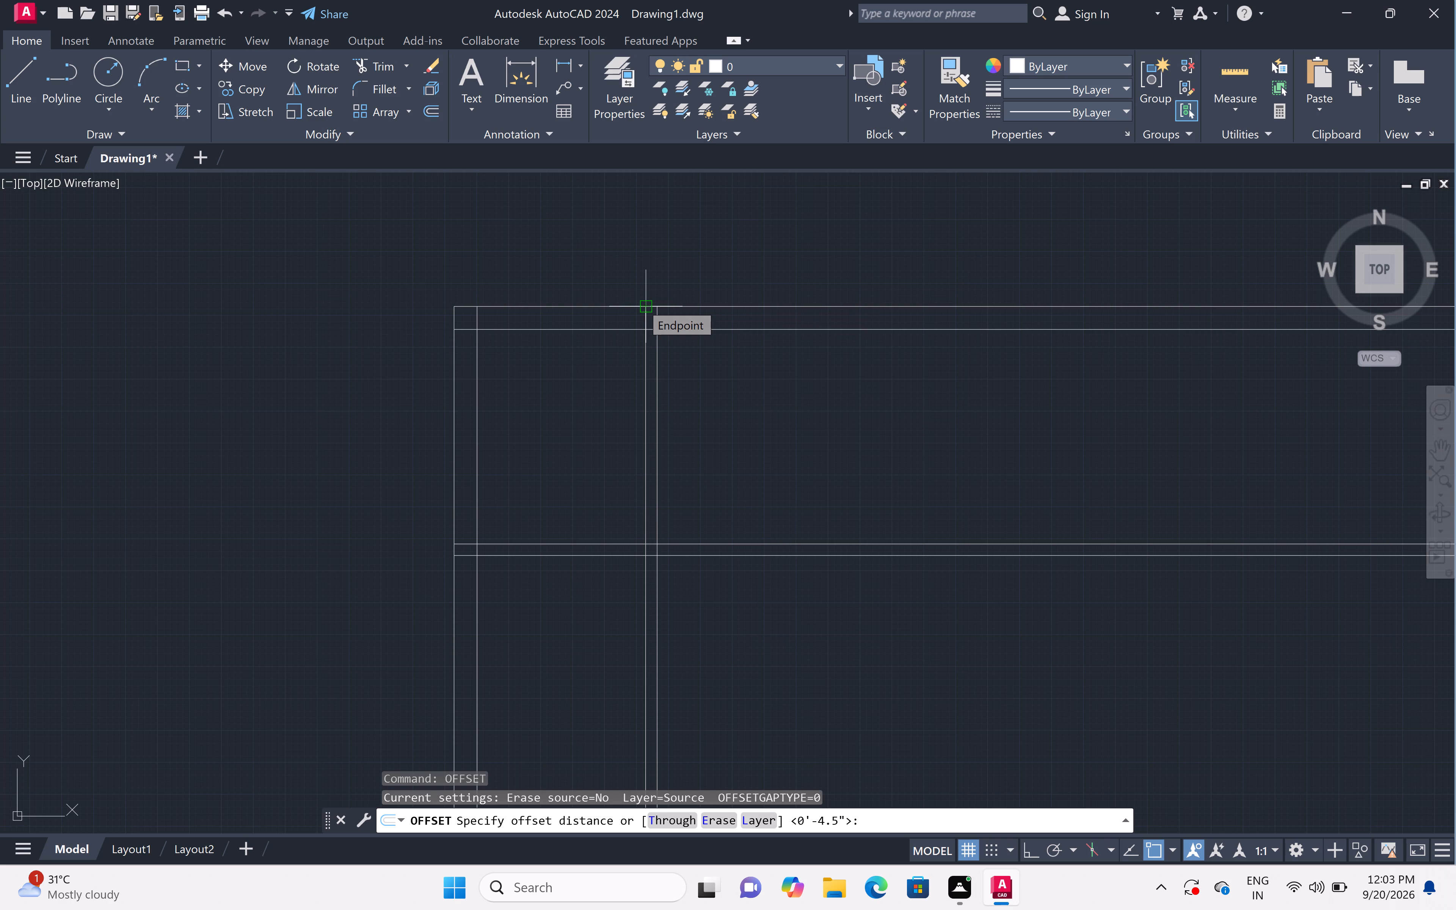
type("3'")
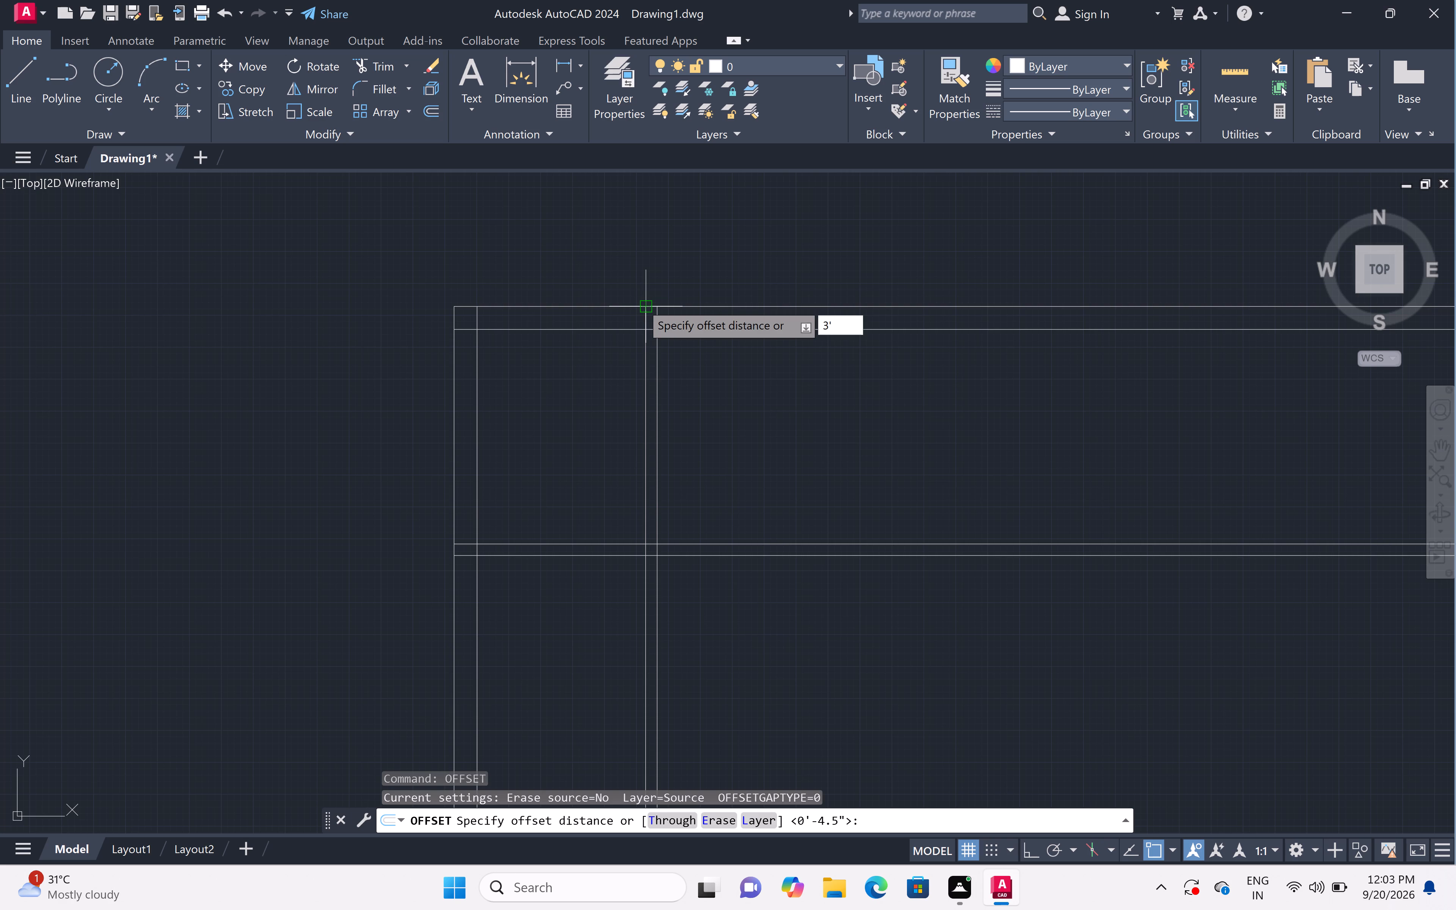
type("6\"")
key("space")
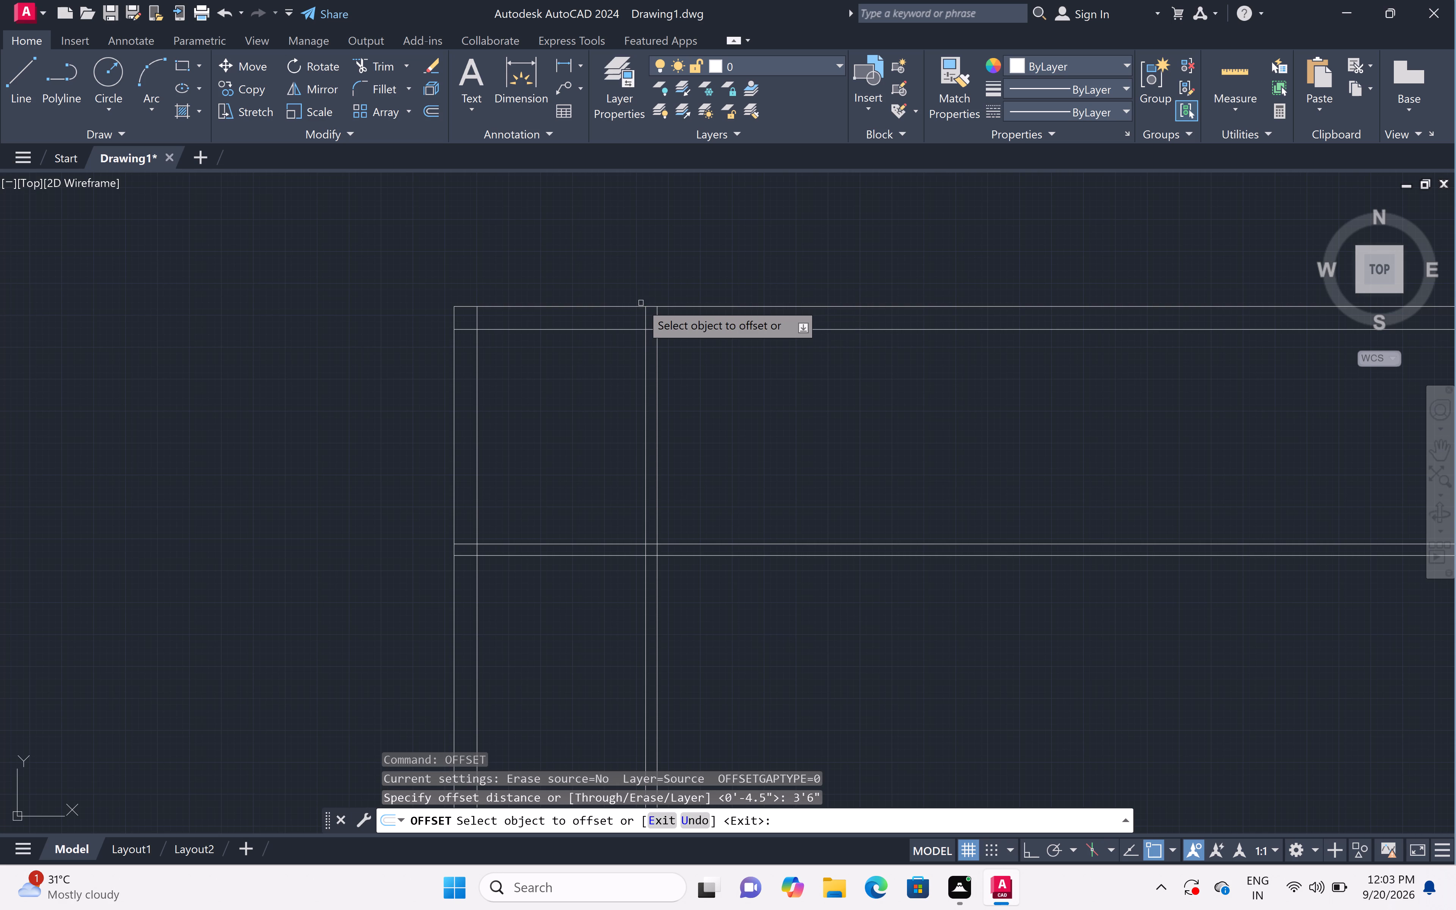
left_click(658, 359)
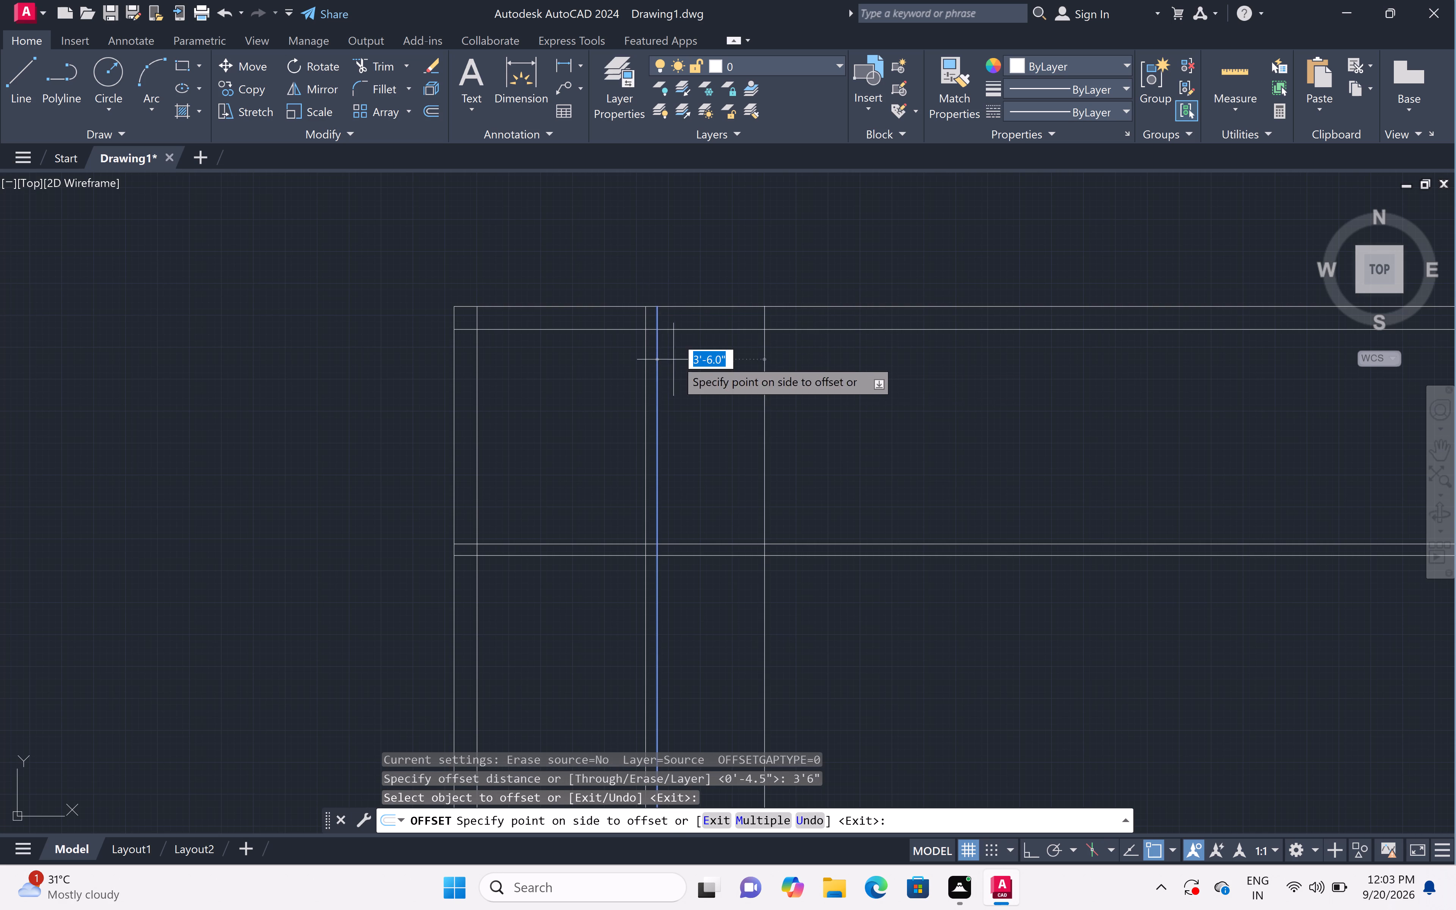
left_click(862, 366)
left_click(863, 364)
key("space")
Offset the second vertical partition line 4.5" to the right to give that partition its thickness.
key("space")
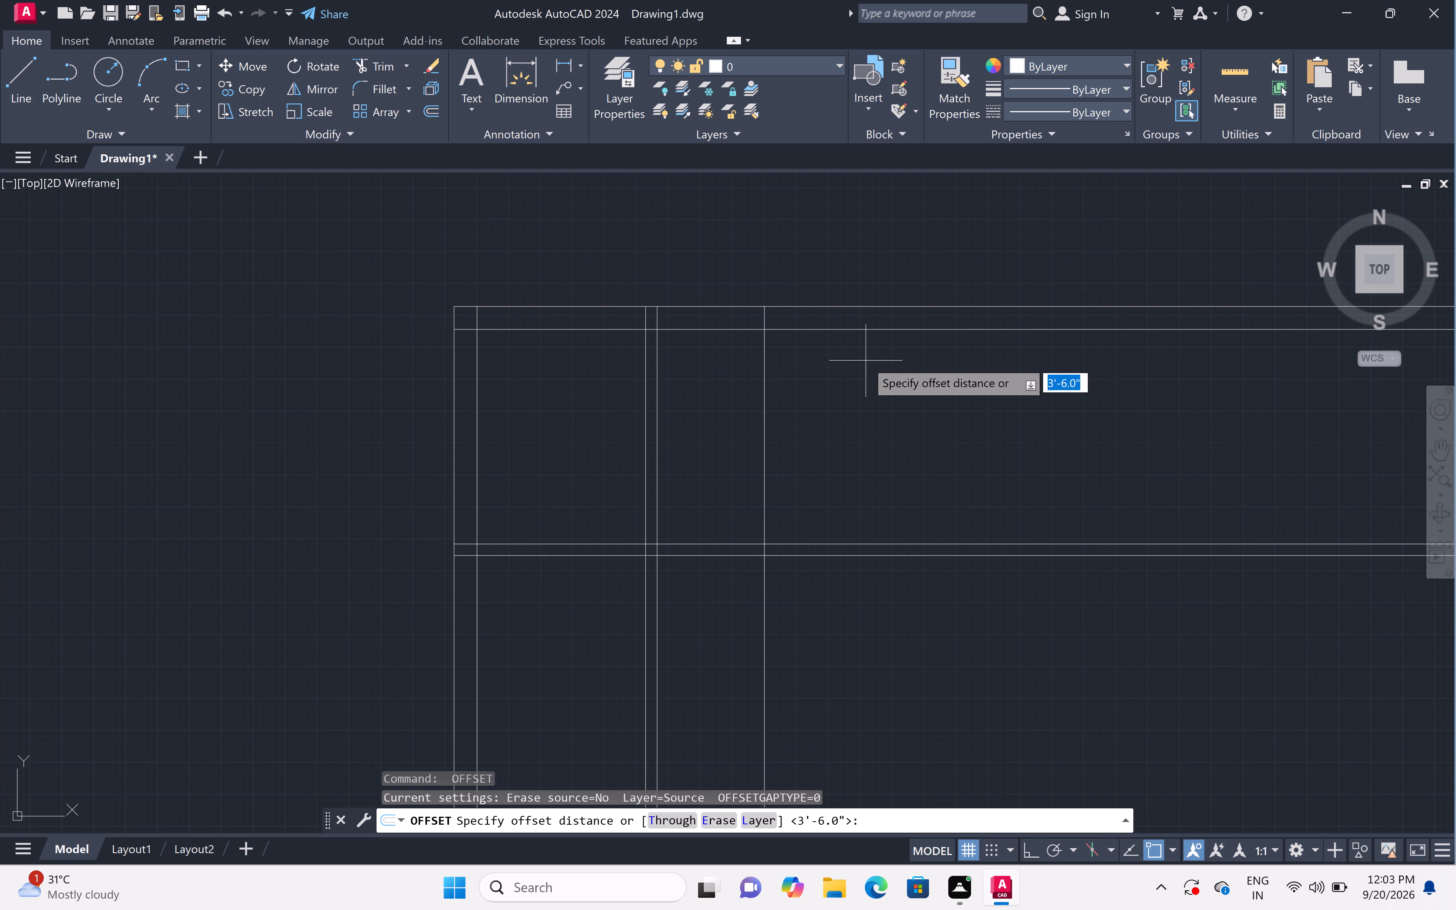
key("4")
key("period")
key("5")
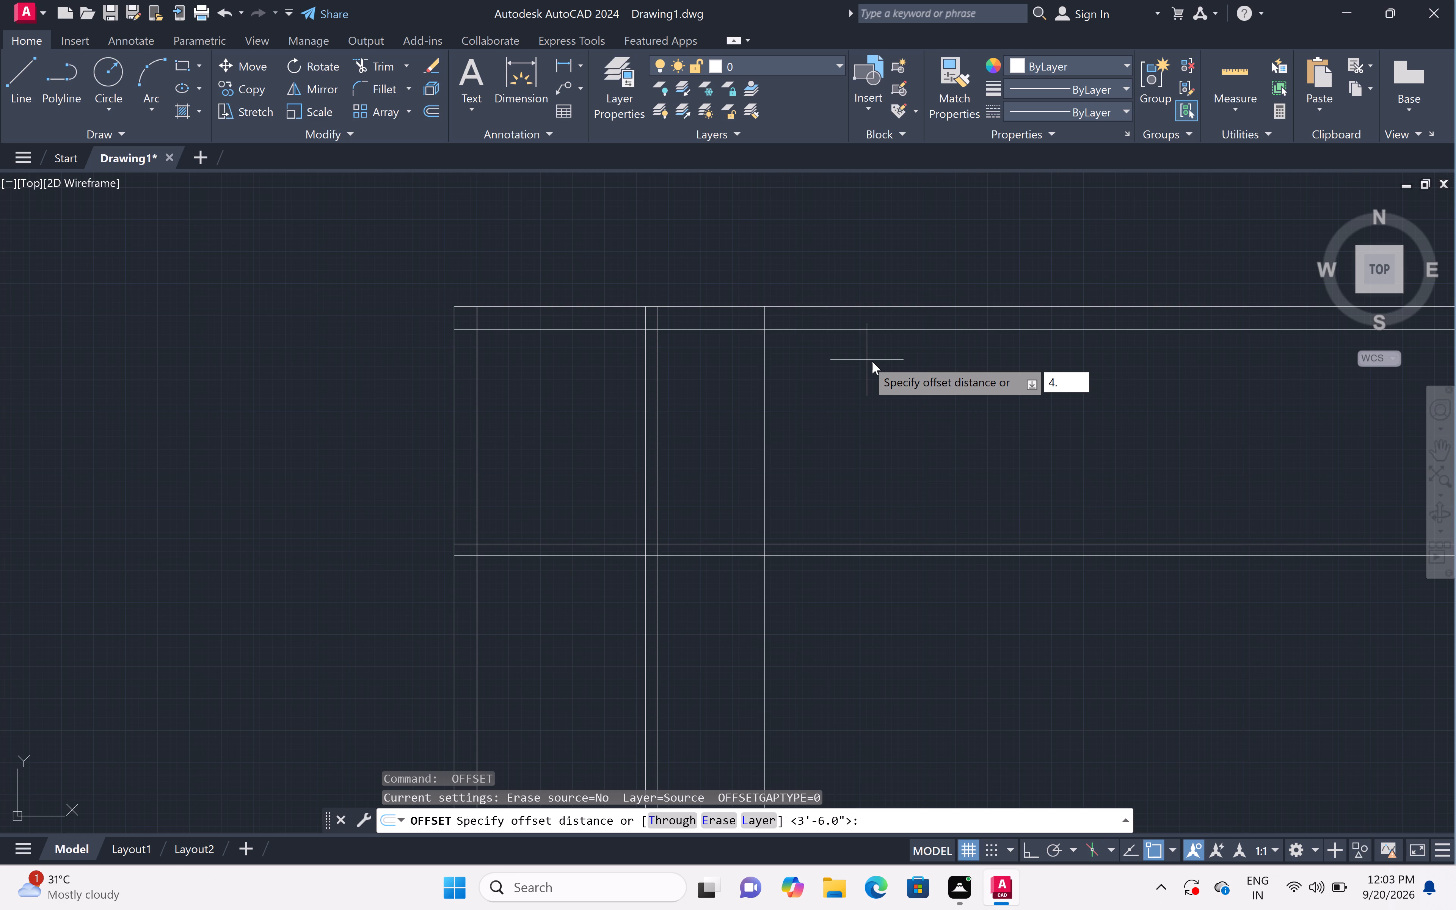
key("shift+quotedbl")
key("space")
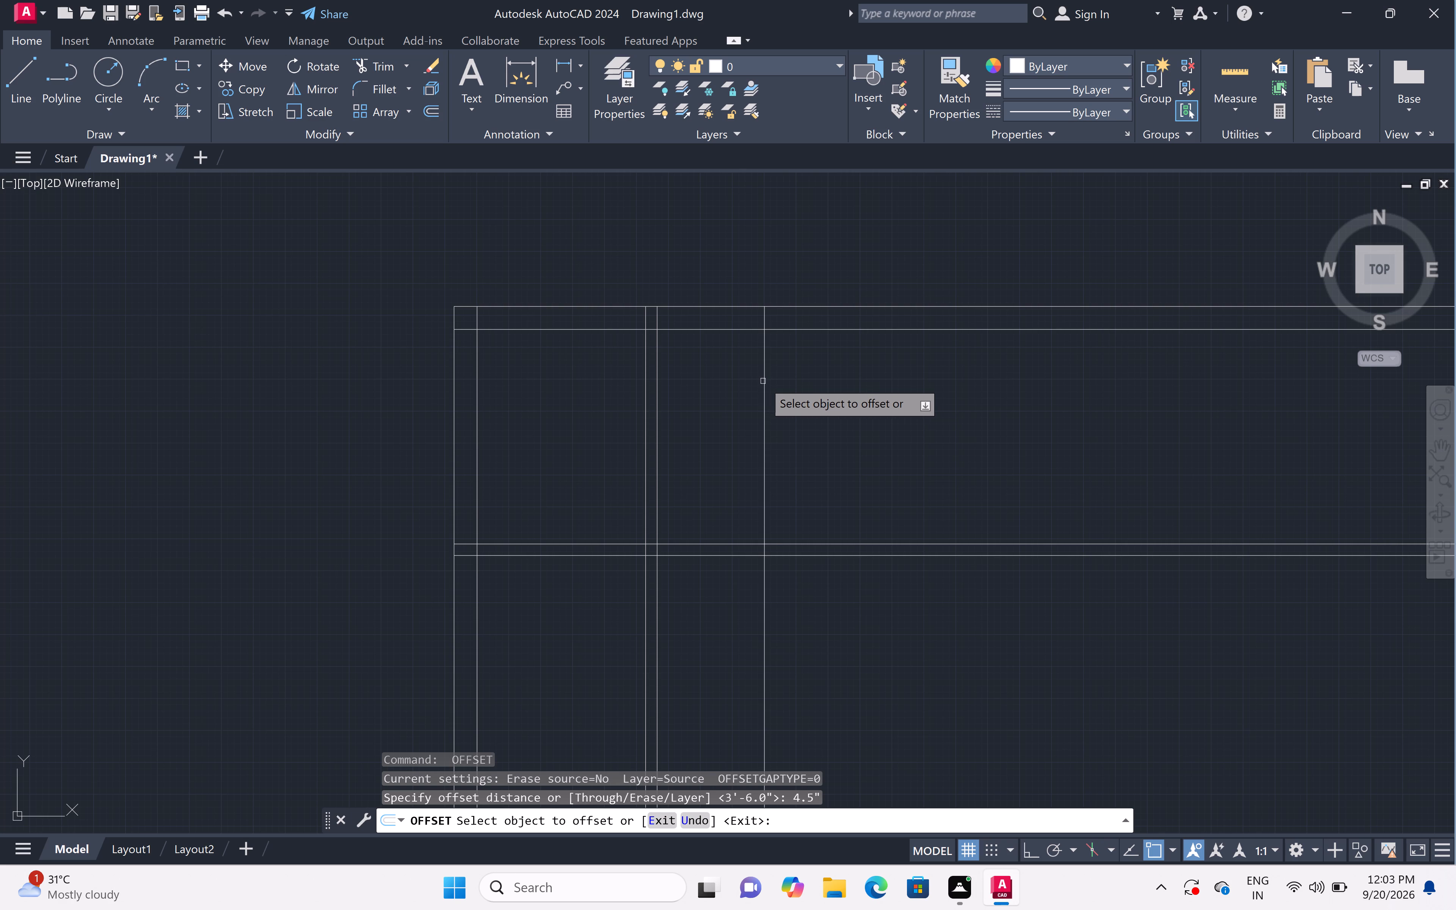
double_click(763, 382)
left_click_drag(816, 392, 799, 393)
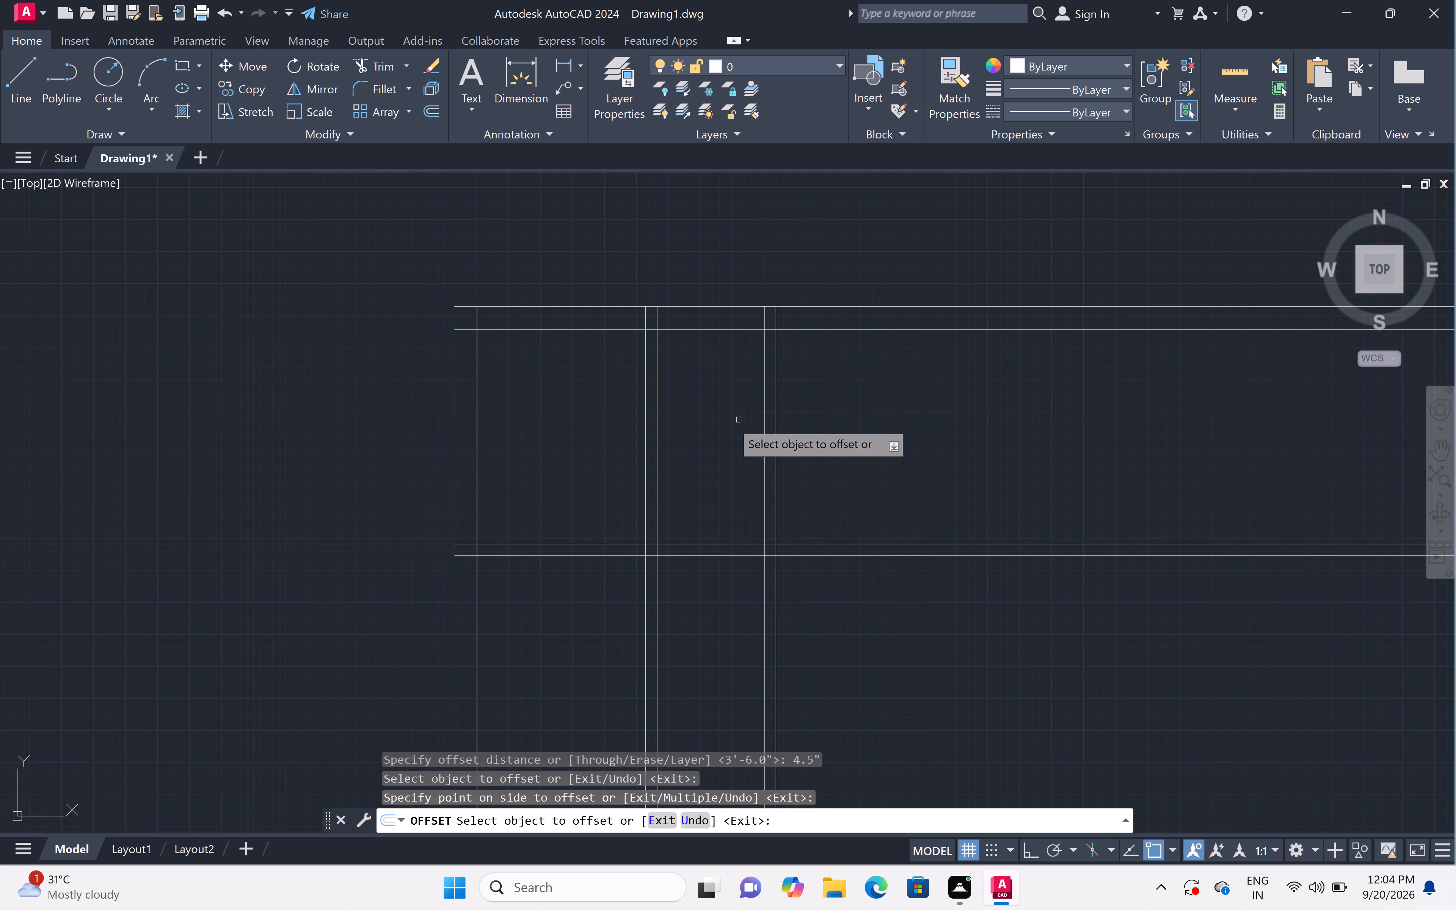
key("ctrl+z")
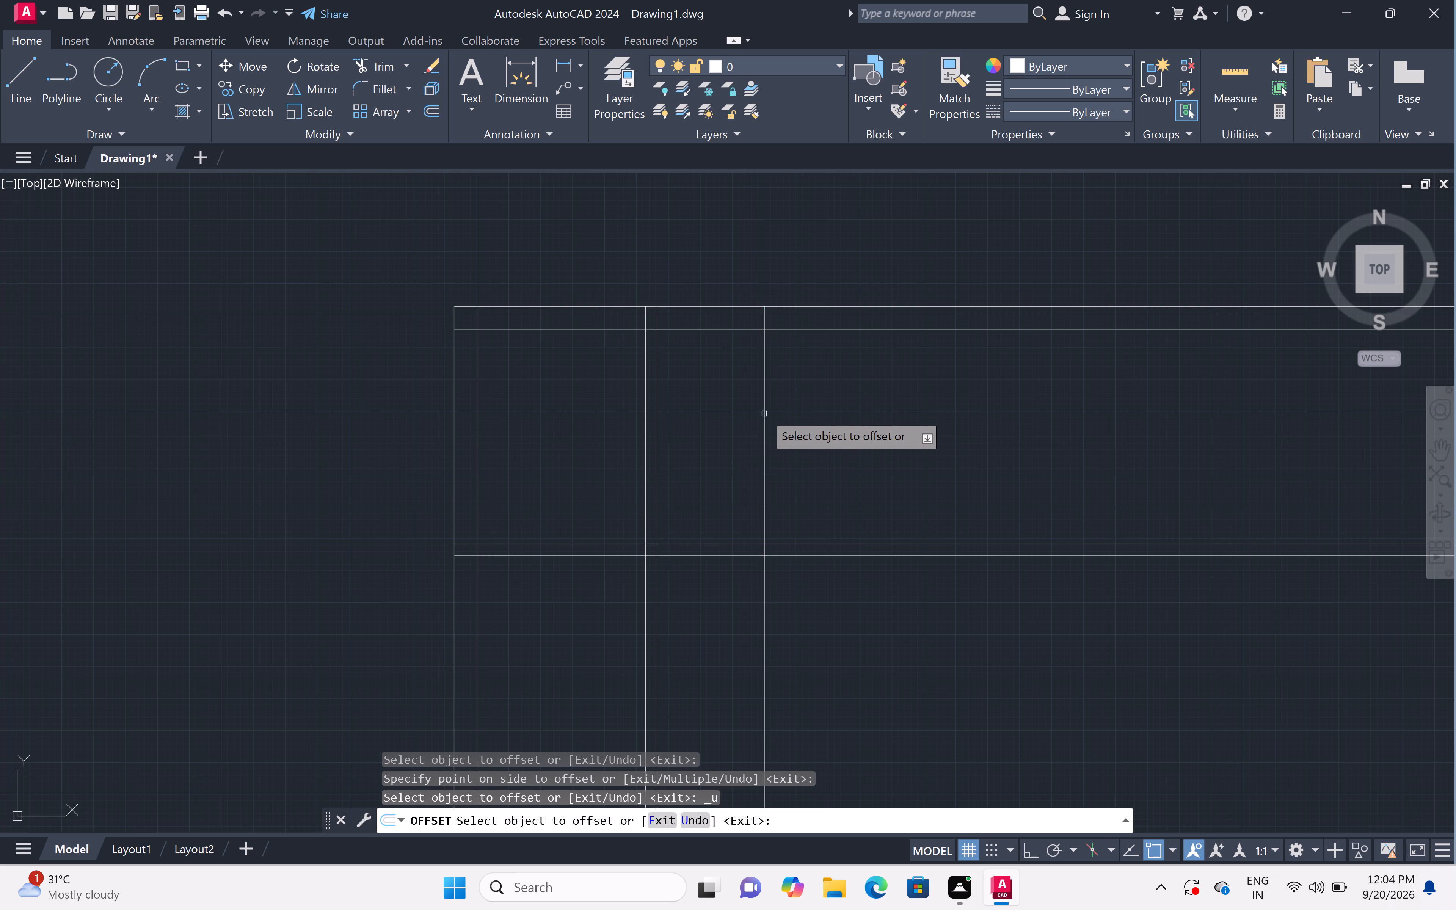
left_click(767, 414)
left_click_drag(831, 416, 840, 416)
left_click(841, 416)
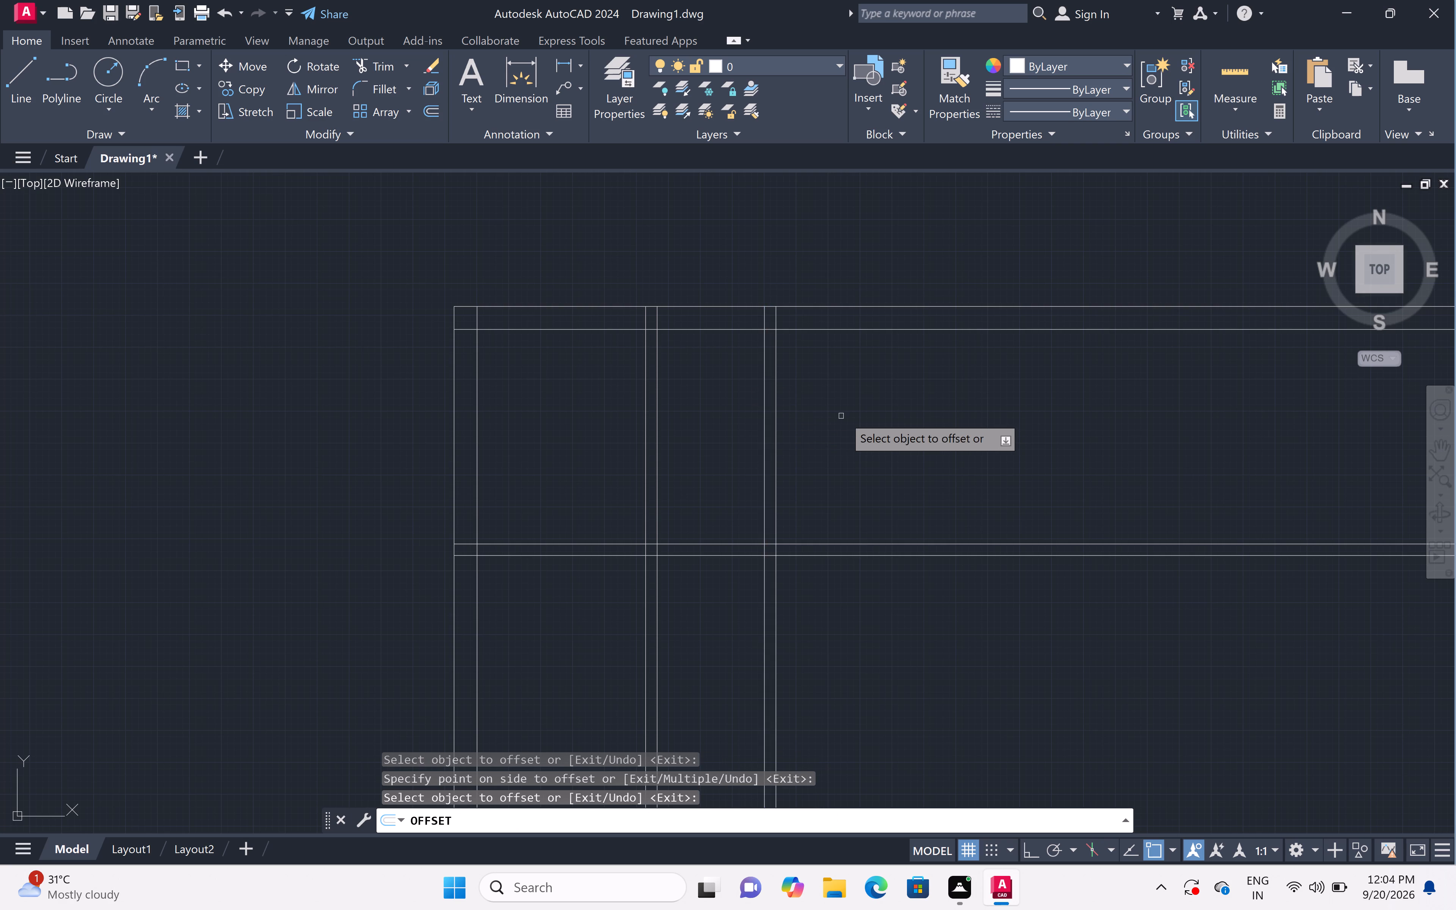
key("Escape")
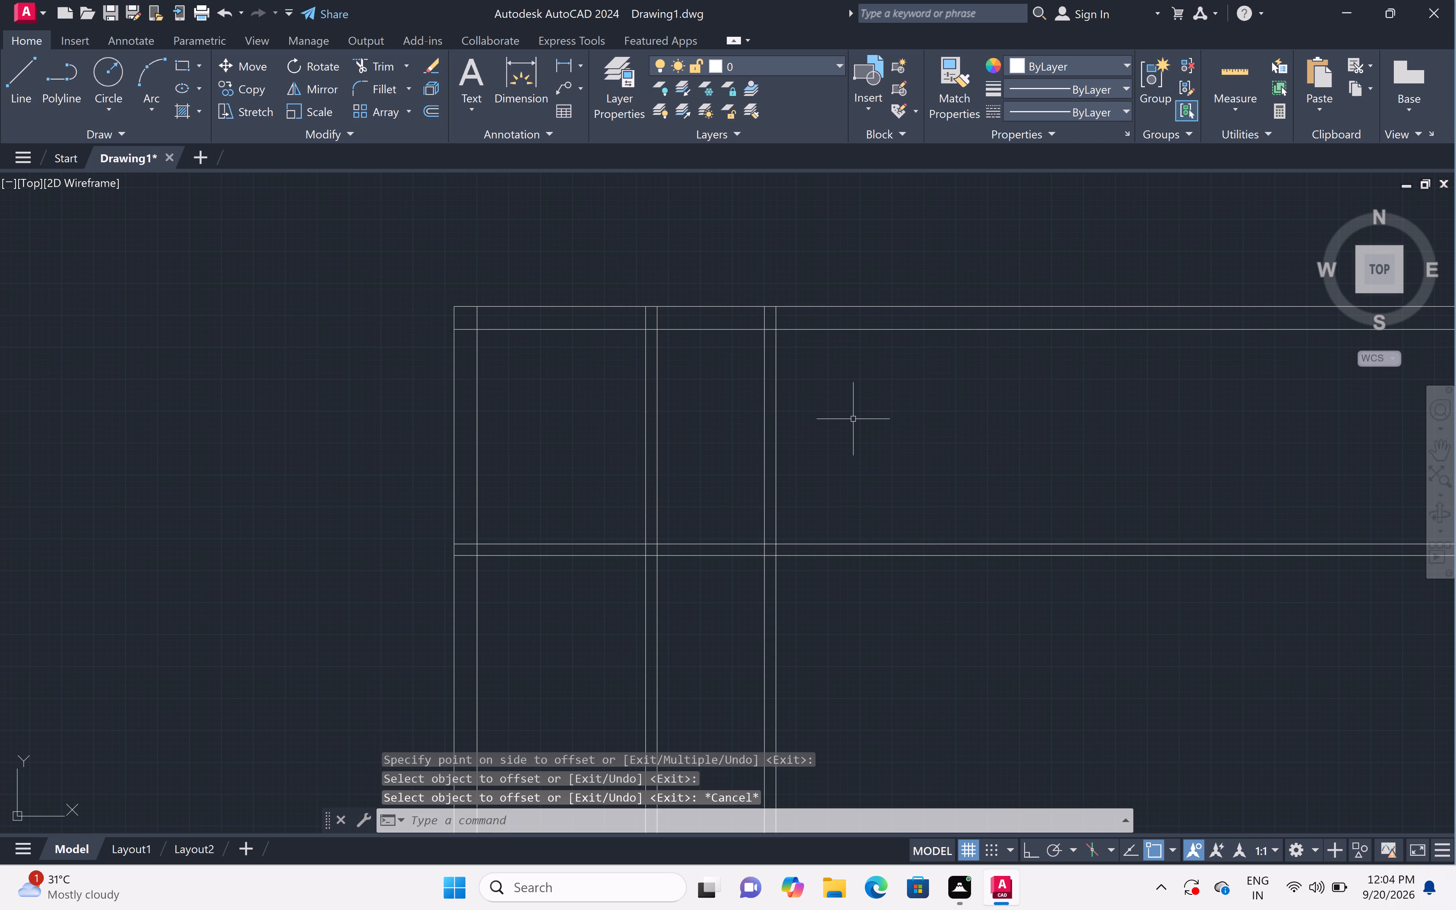
Offset the inner line of the top wall 5' downward for another horizontal partition.
key("o")
key("f")
key("f")
key("space")
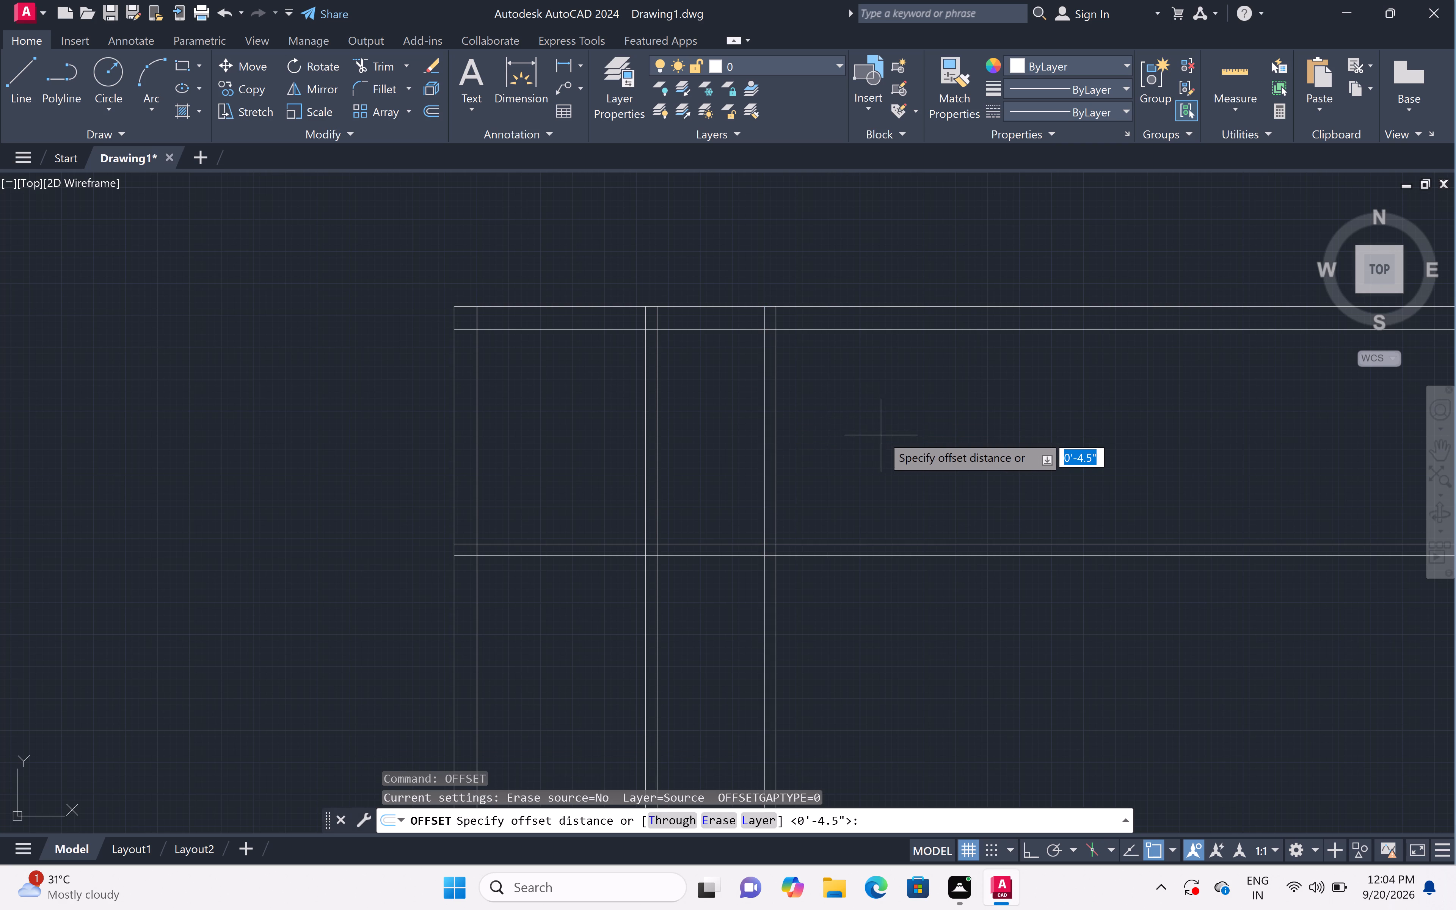
key("5")
key("apostrophe")
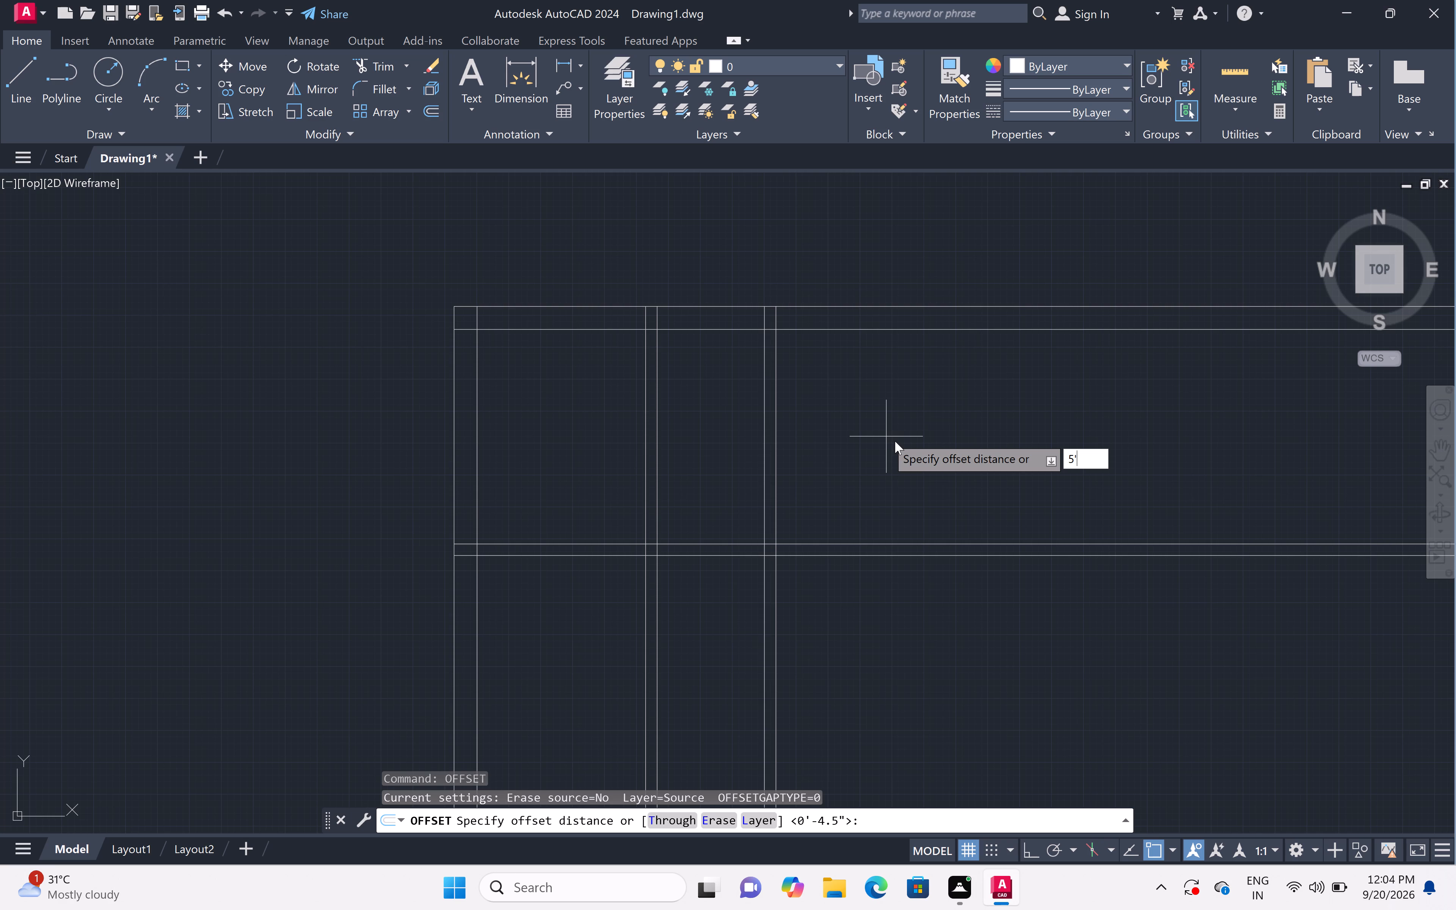
key("space")
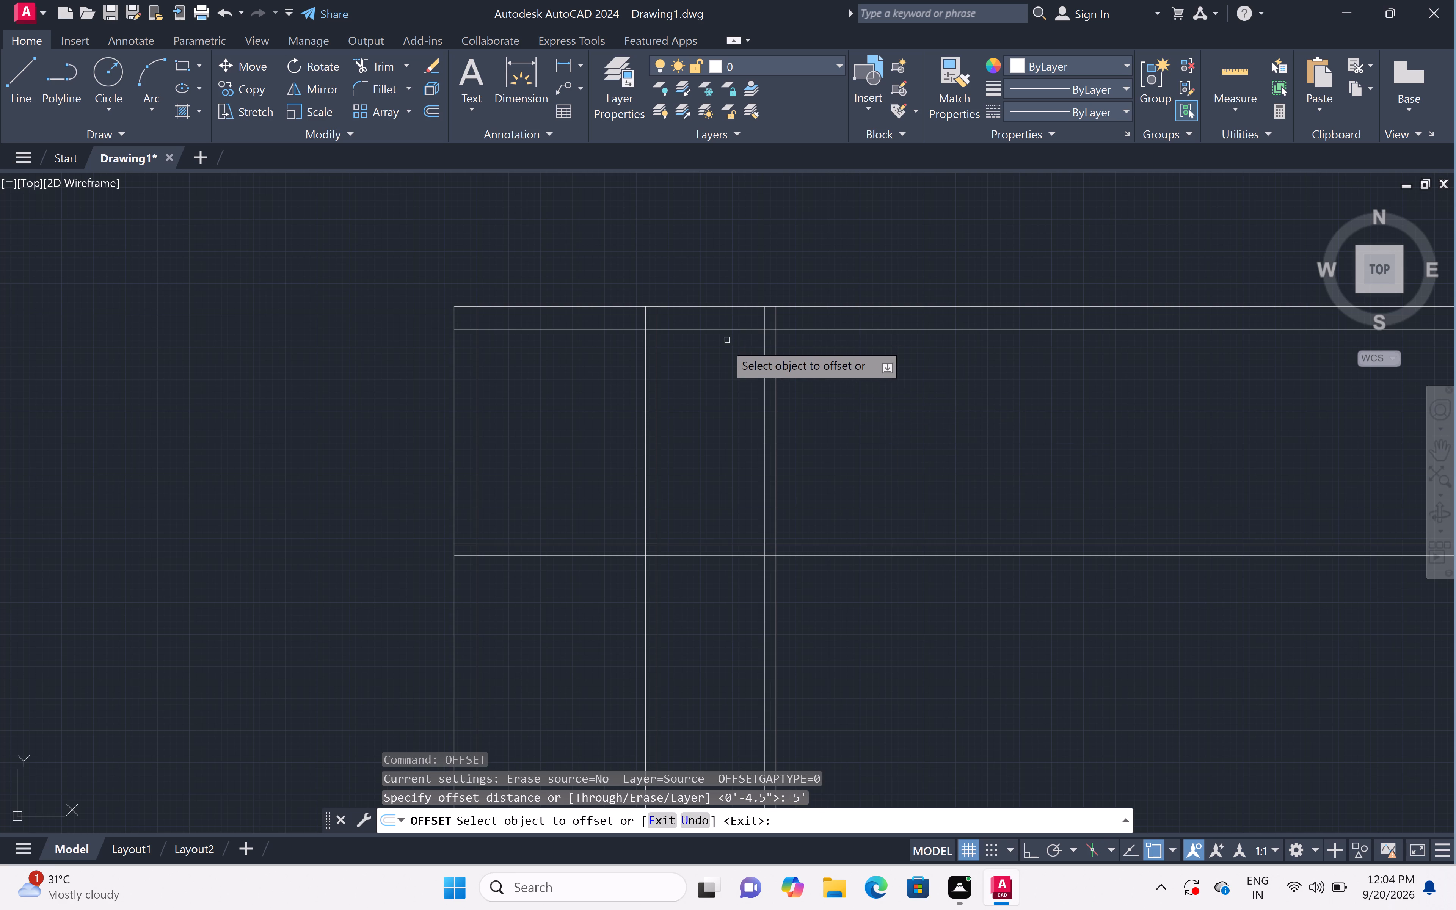
left_click(719, 334)
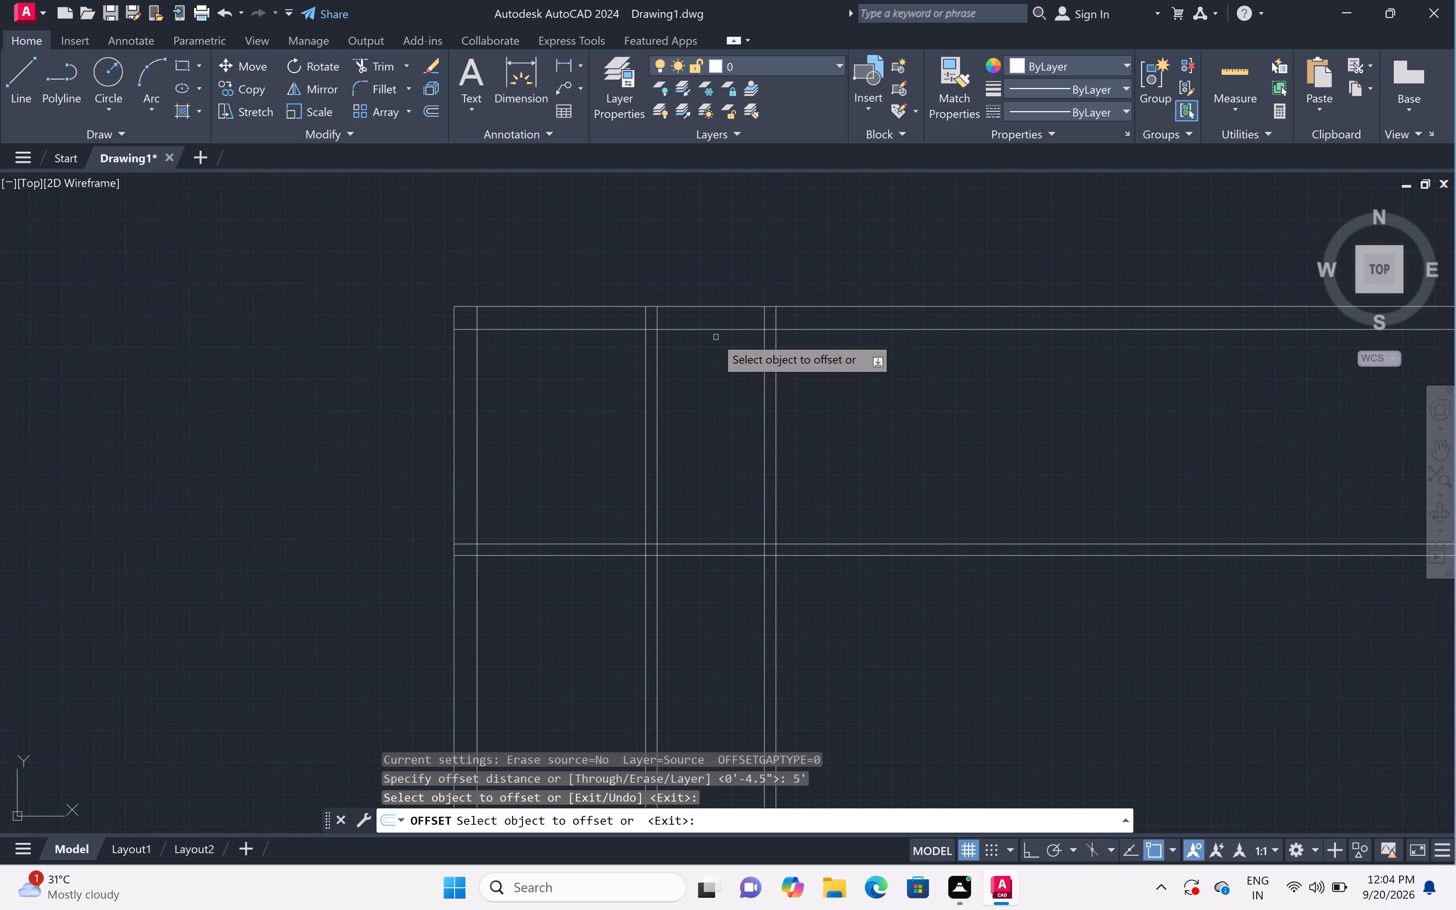
left_click(724, 329)
double_click(729, 409)
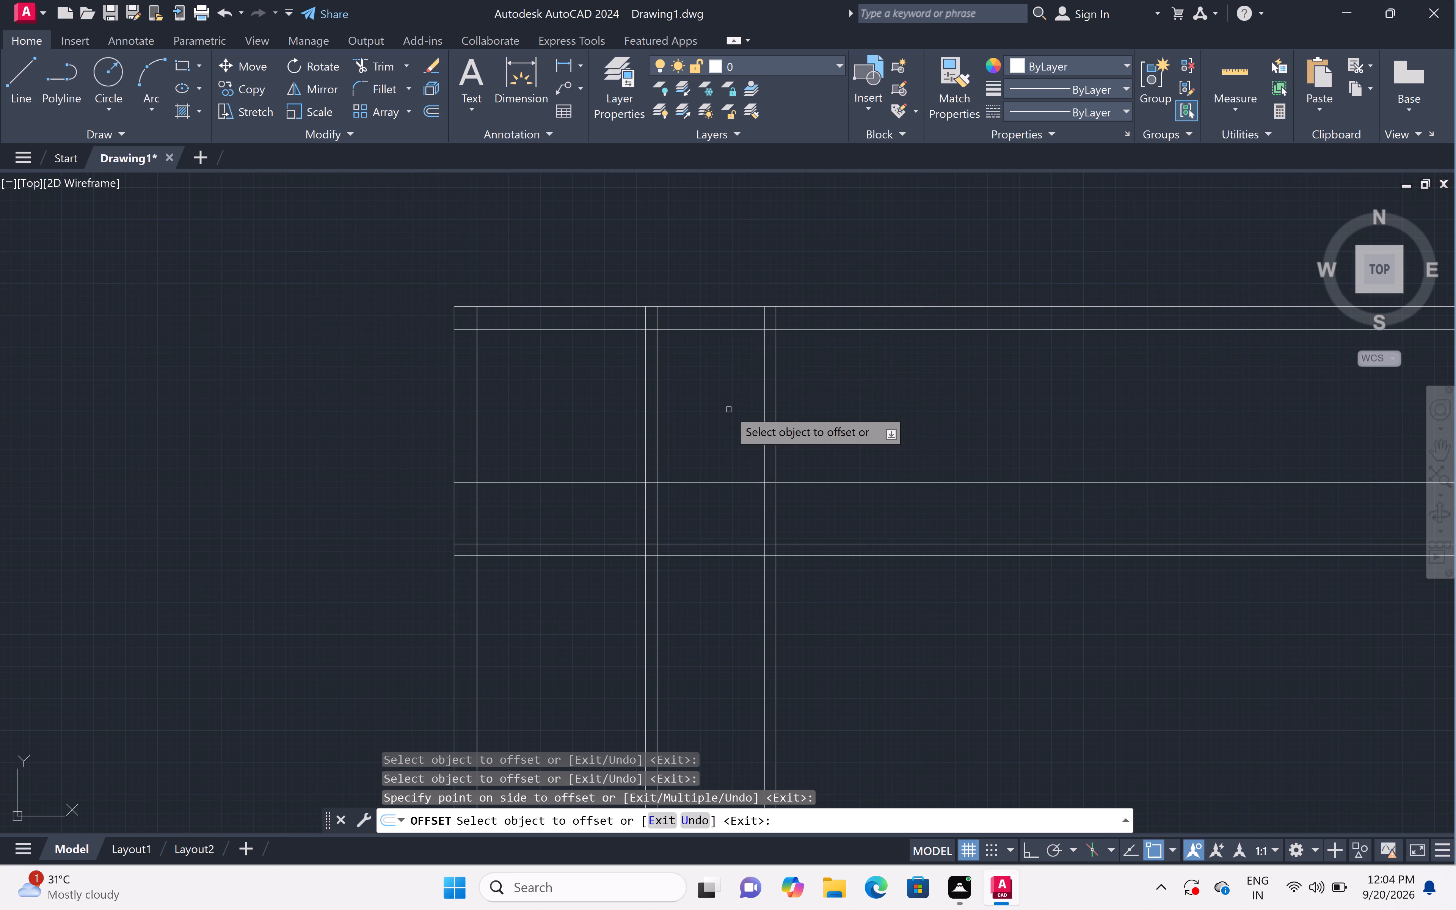
Offset the new horizontal partition line 4.5" downward for its thickness.
key("space")
key("space")
type("4.5\"")
key("space")
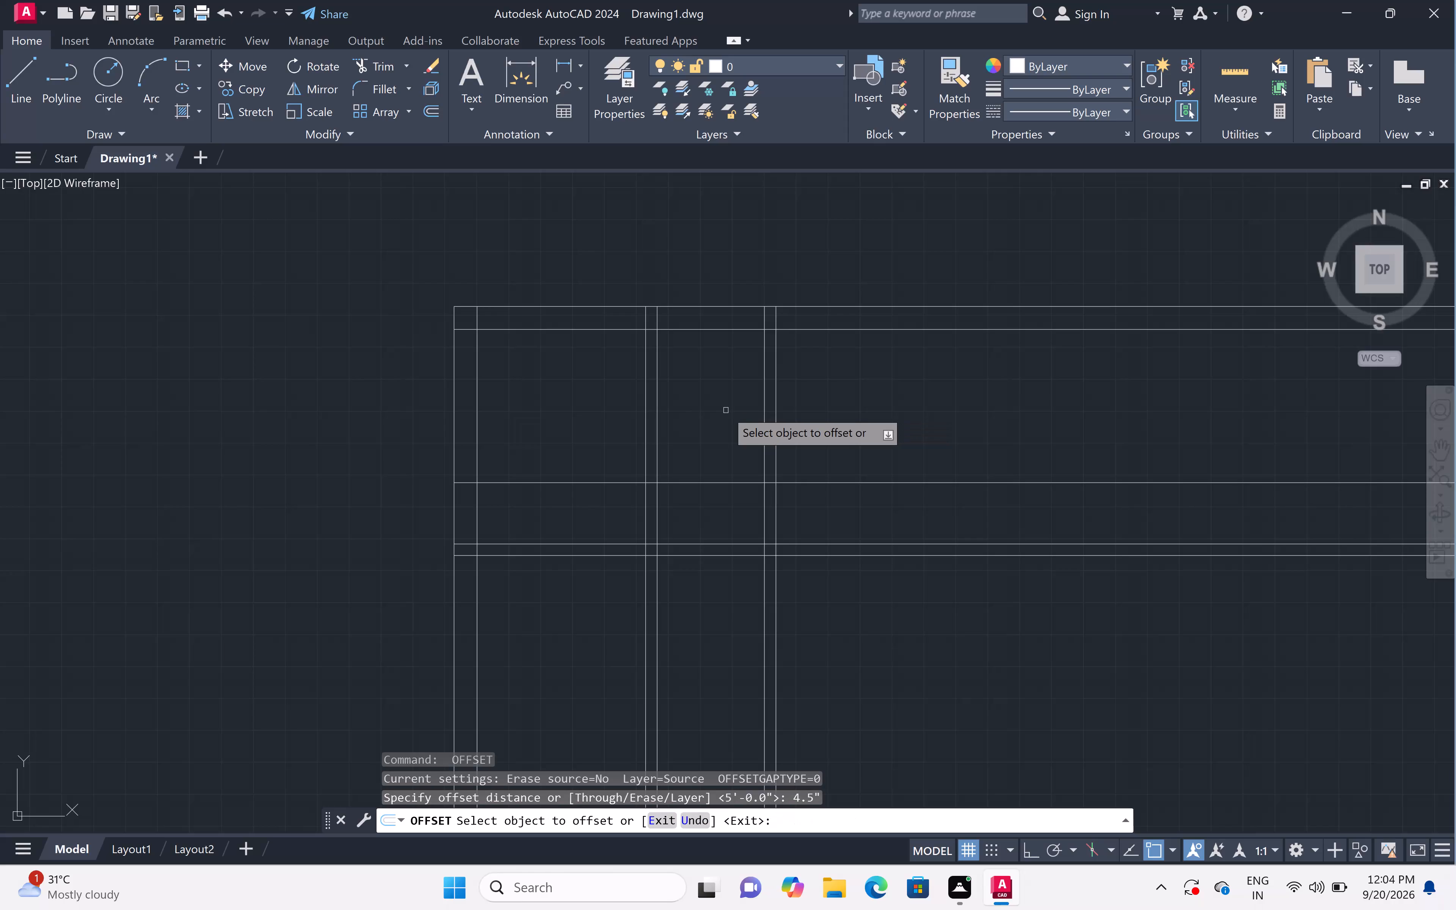
left_click(720, 483)
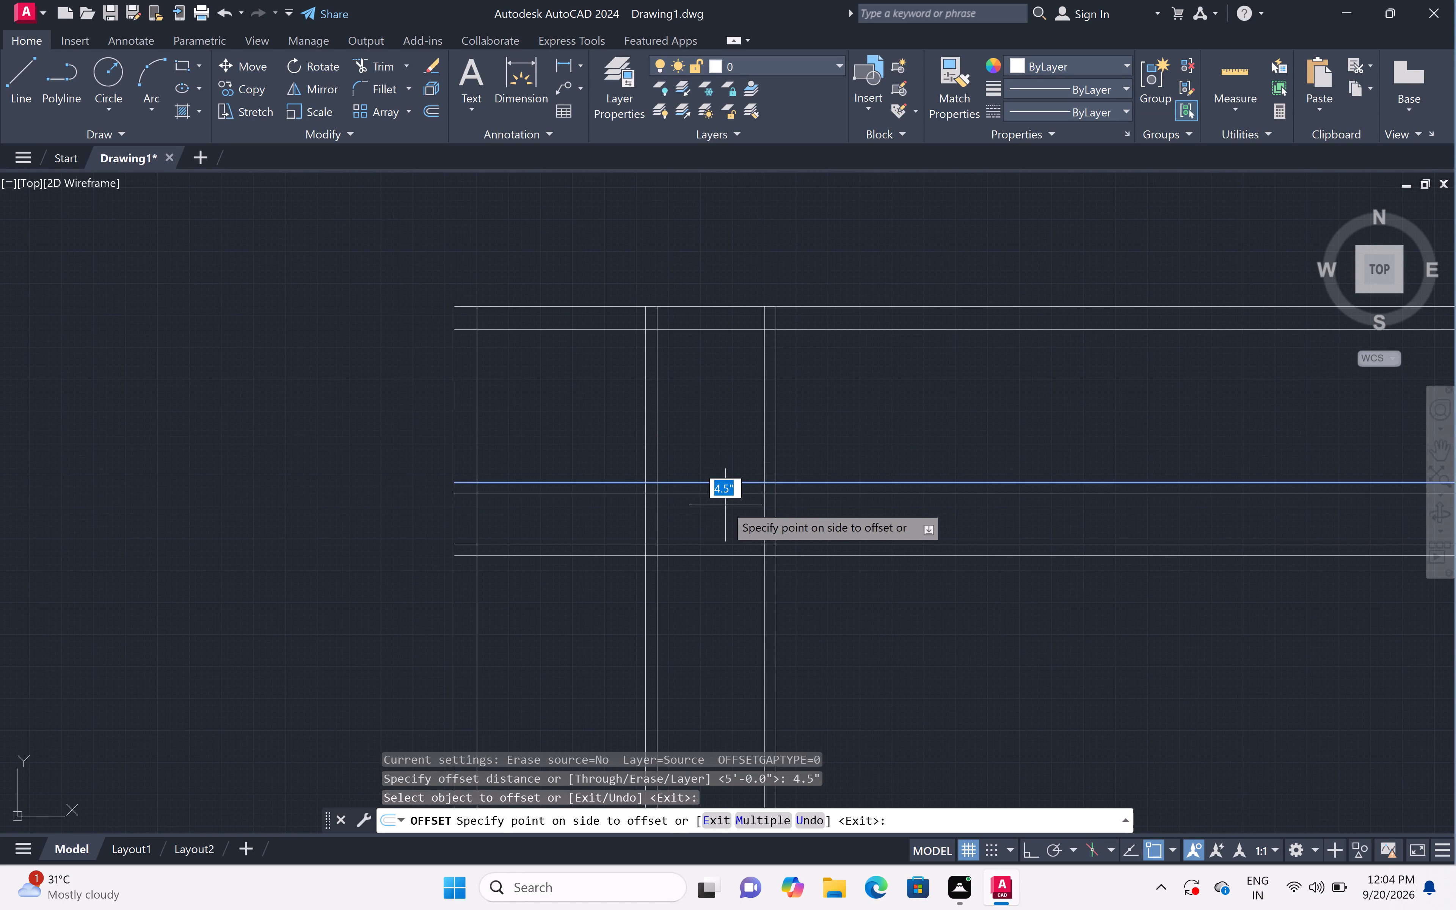
double_click(725, 505)
key("Escape")
Trim the upper horizontal pair from the left room, the lower pair between the vertical partitions, and both pairs beyond the second partition.
type("tr")
key("space")
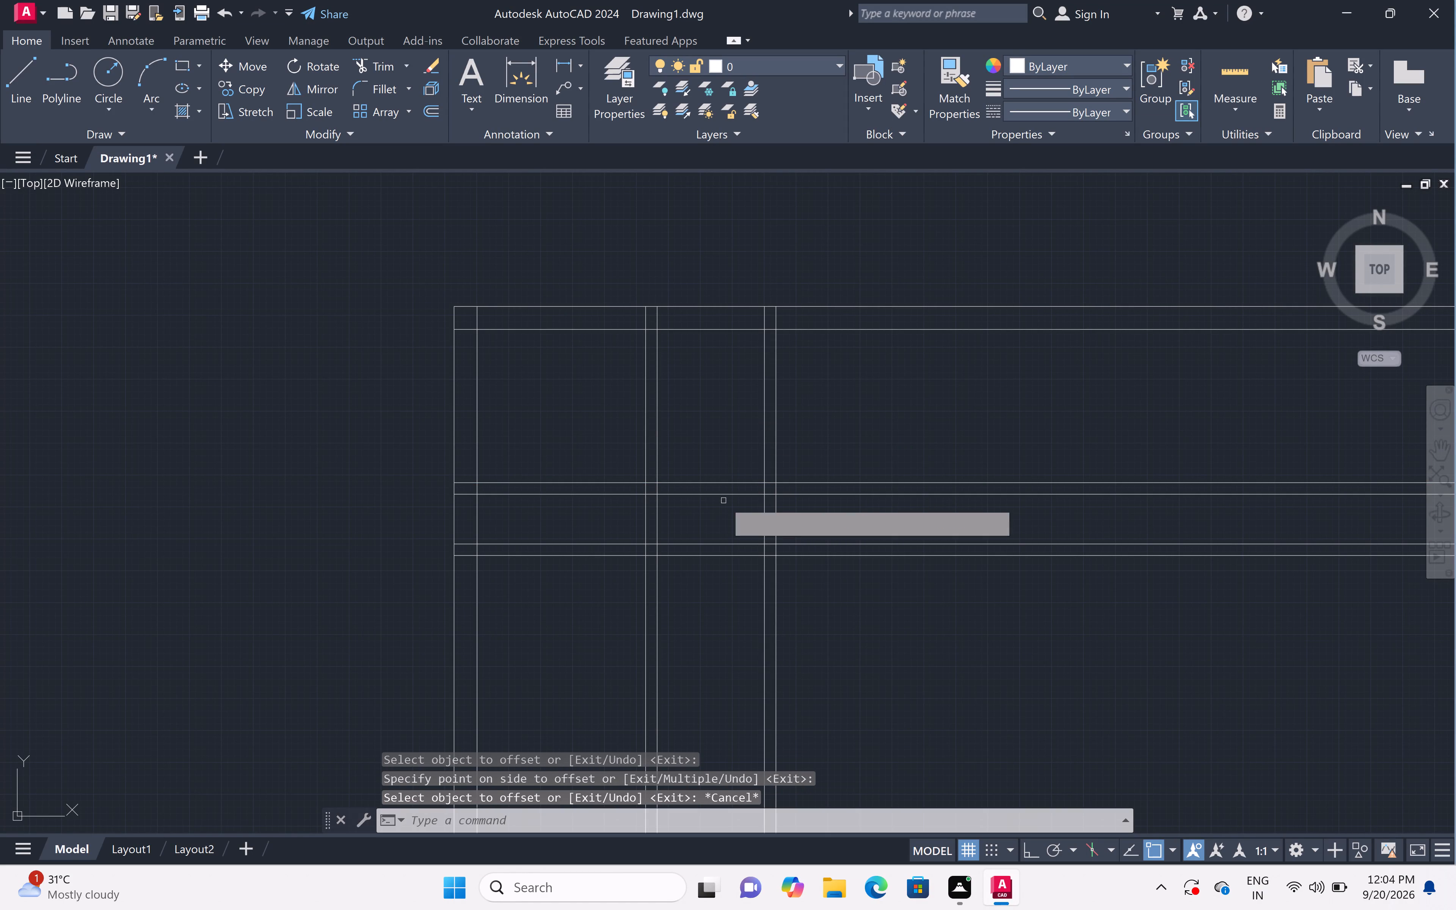
left_click(628, 508)
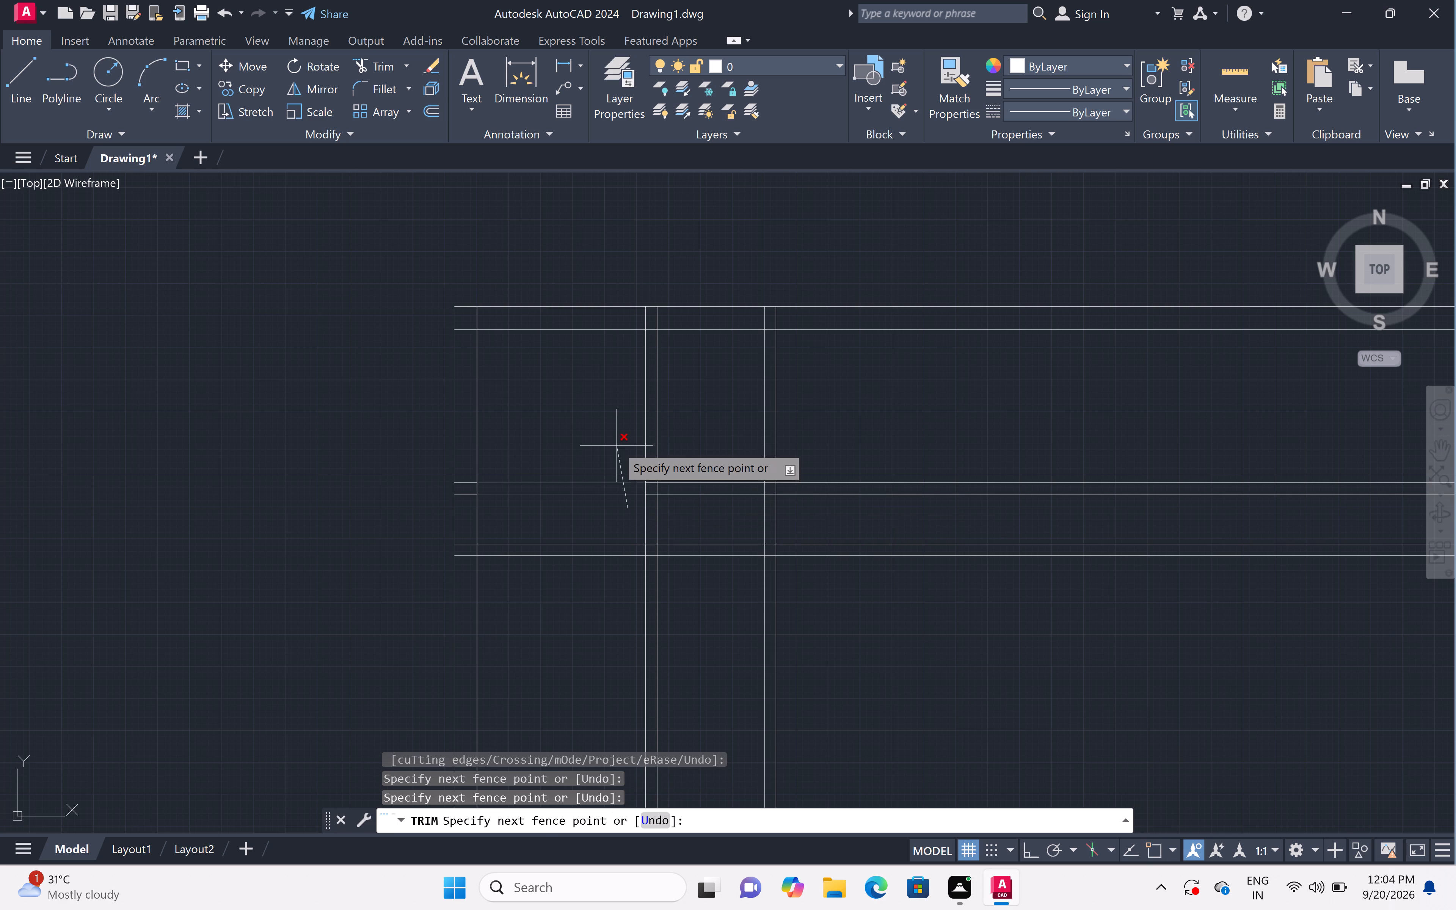
double_click(617, 446)
double_click(670, 508)
left_click(698, 589)
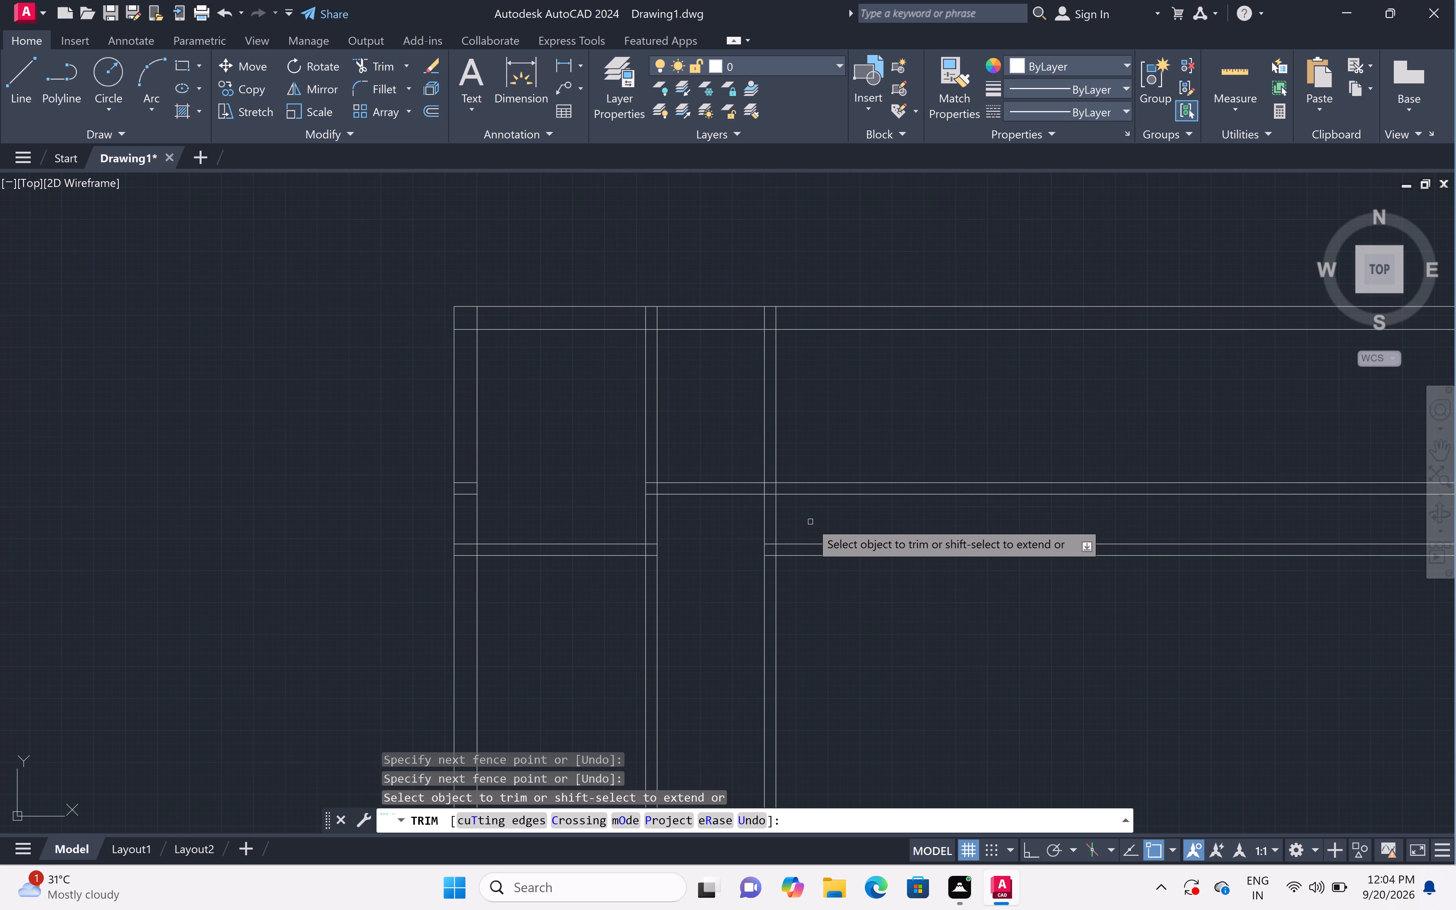
left_click(828, 457)
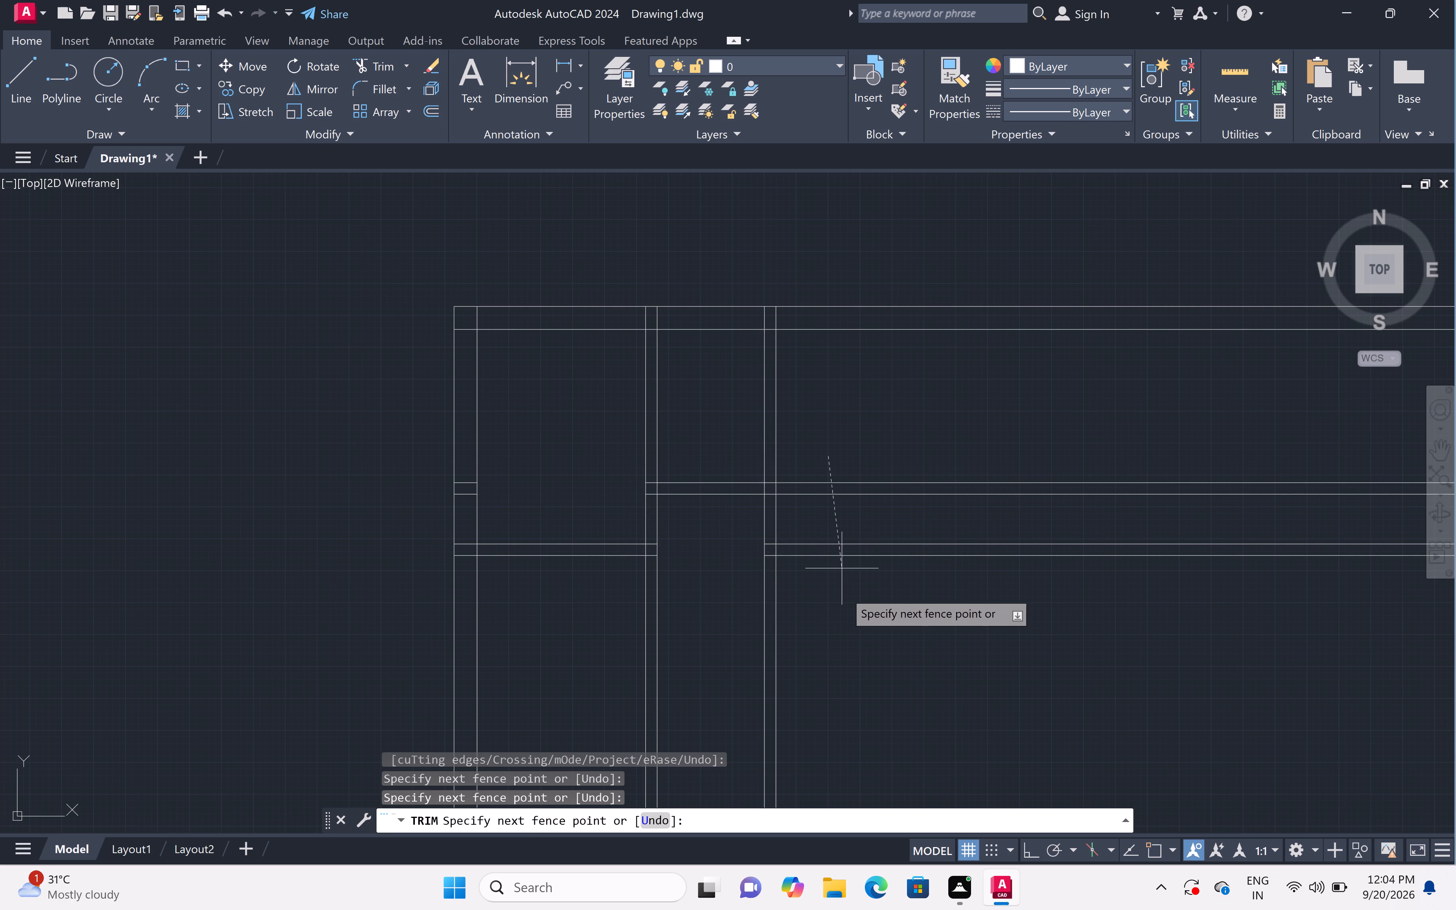
left_click(844, 616)
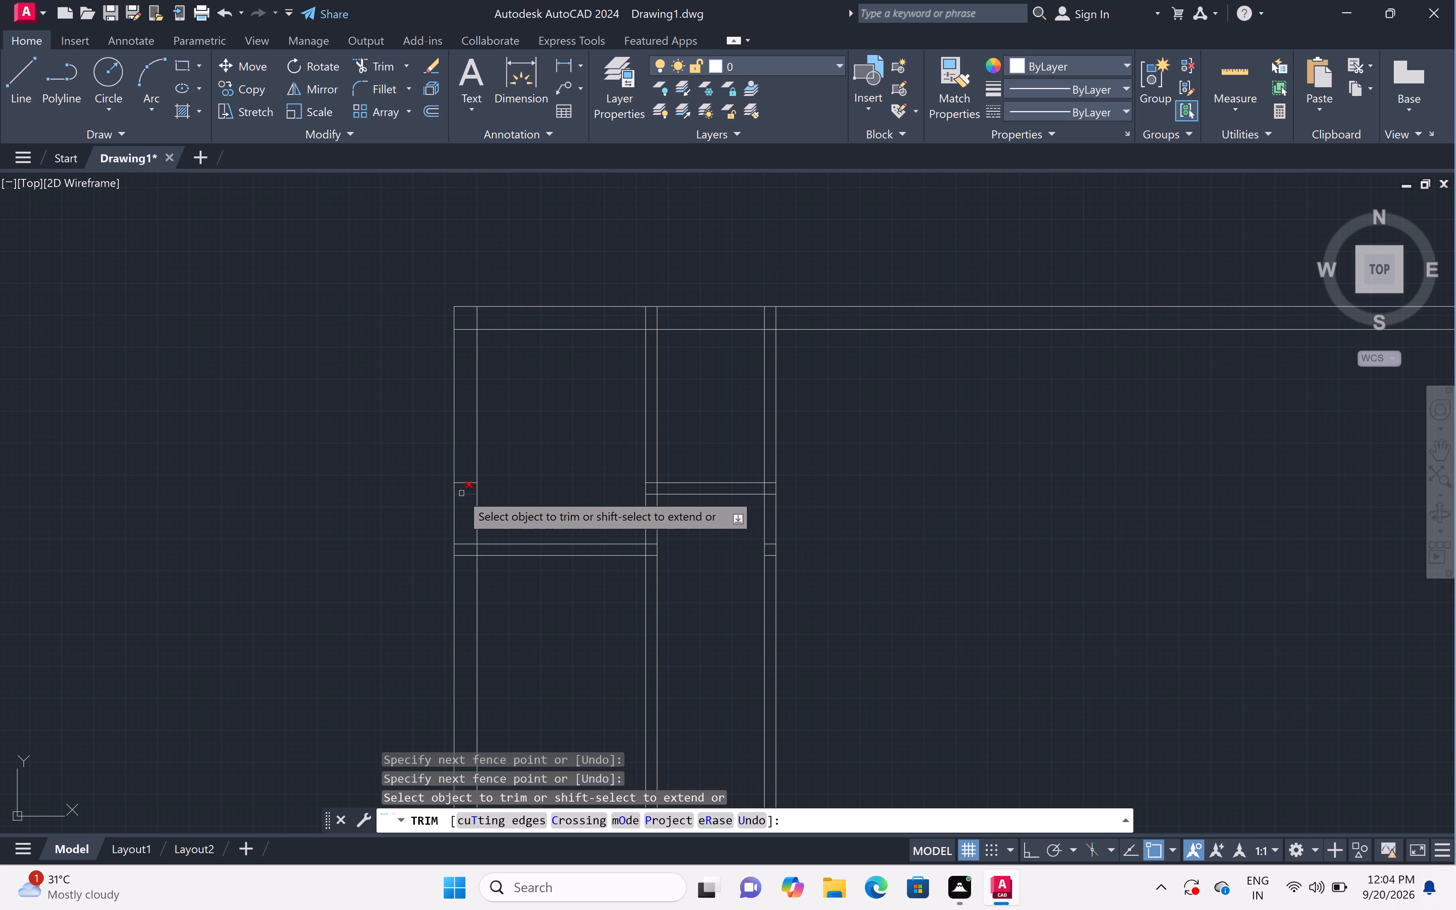
Trim the leftover stubs of the upper horizontal partition lines inside the left outer wall's thickness.
scroll(444, 497, "up", 2)
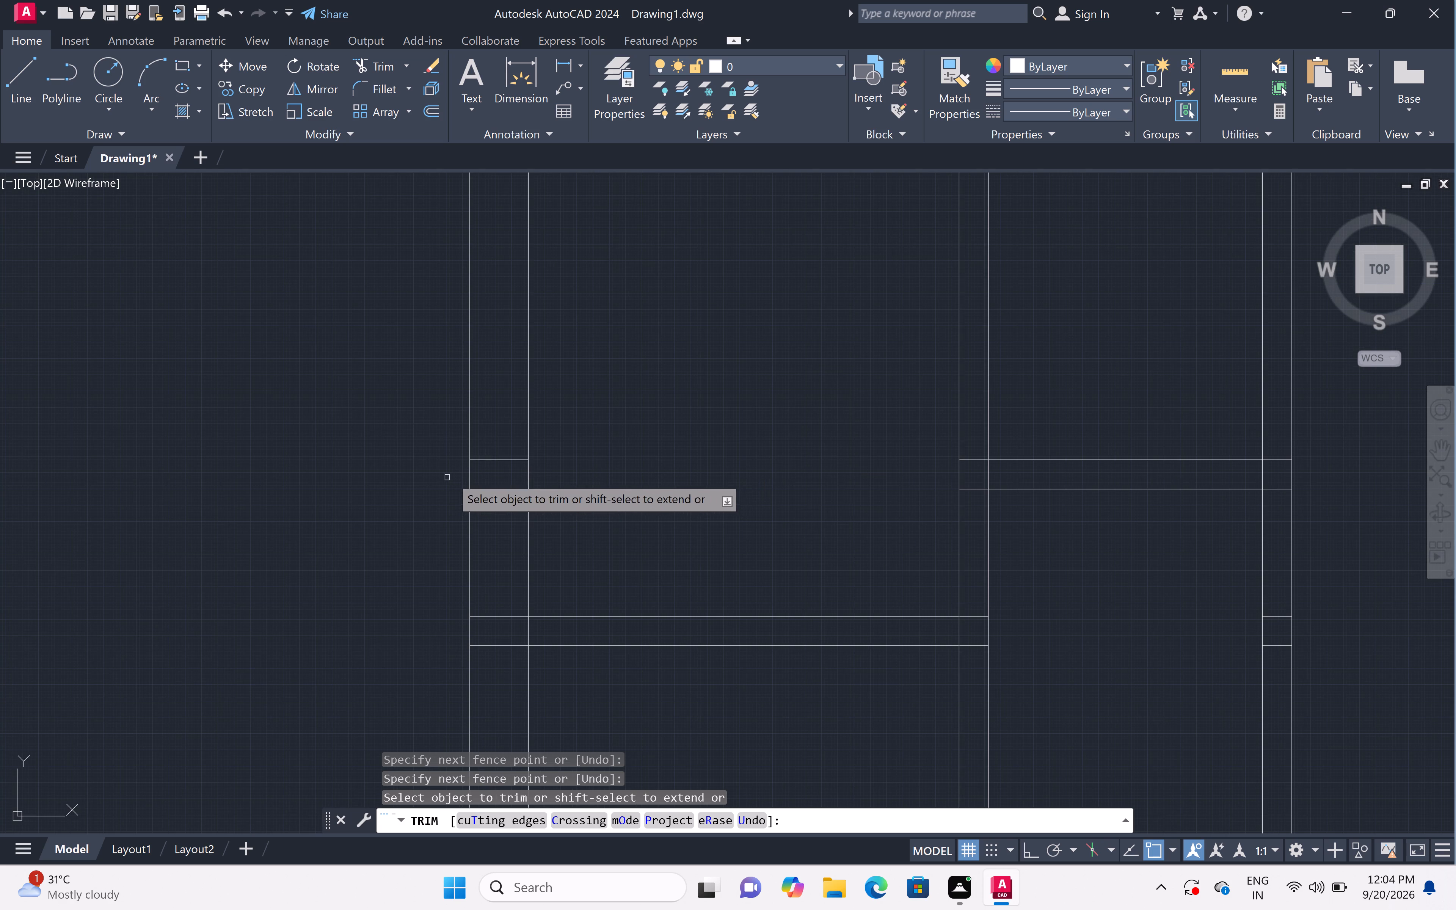
double_click(502, 431)
left_click(500, 522)
scroll(499, 519, "down", 2)
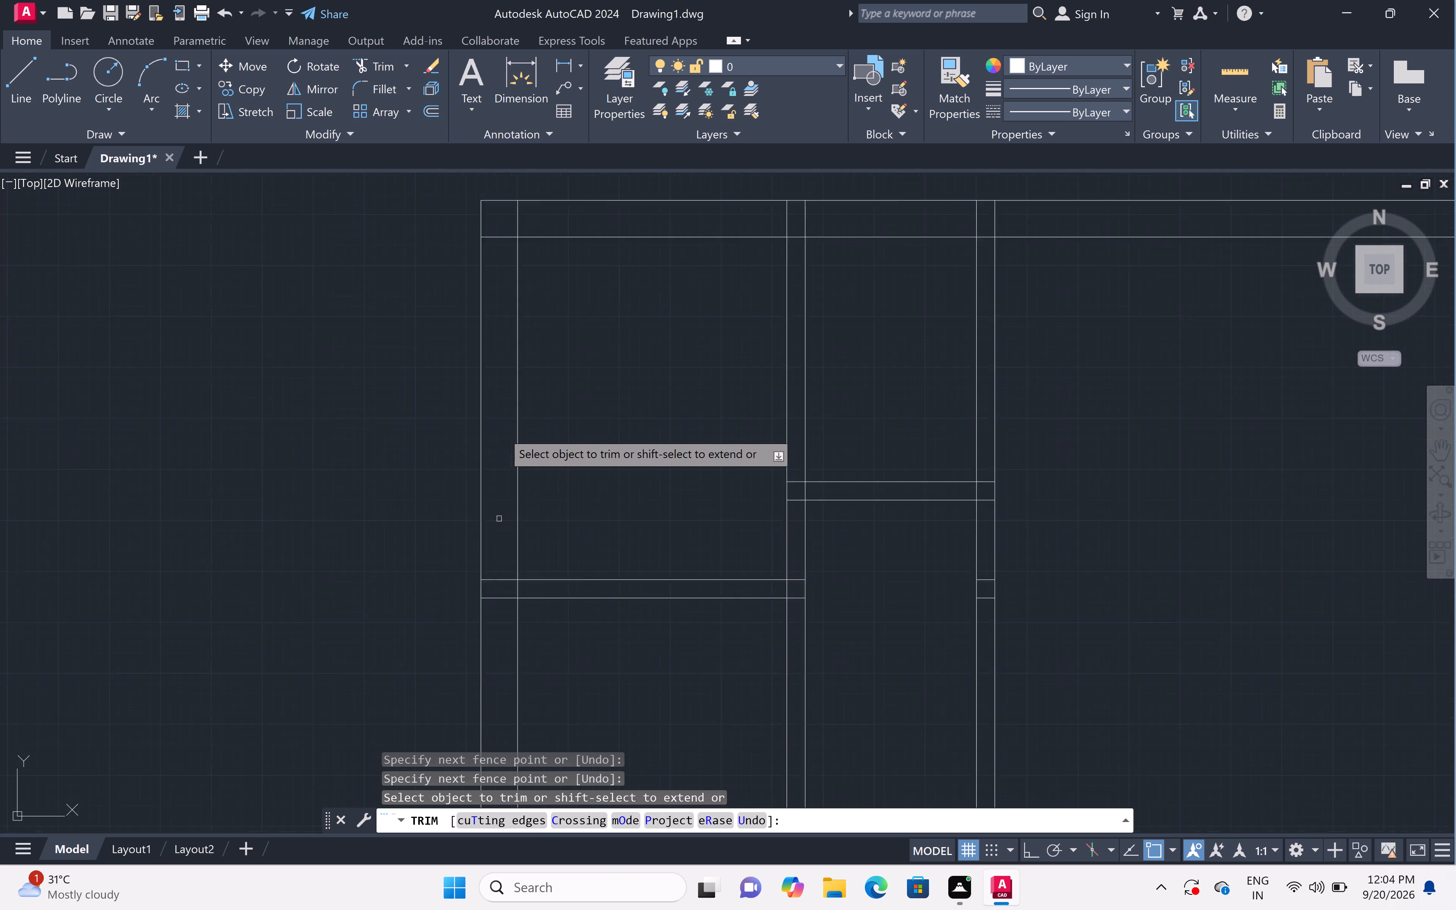
scroll(499, 519, "down", 2)
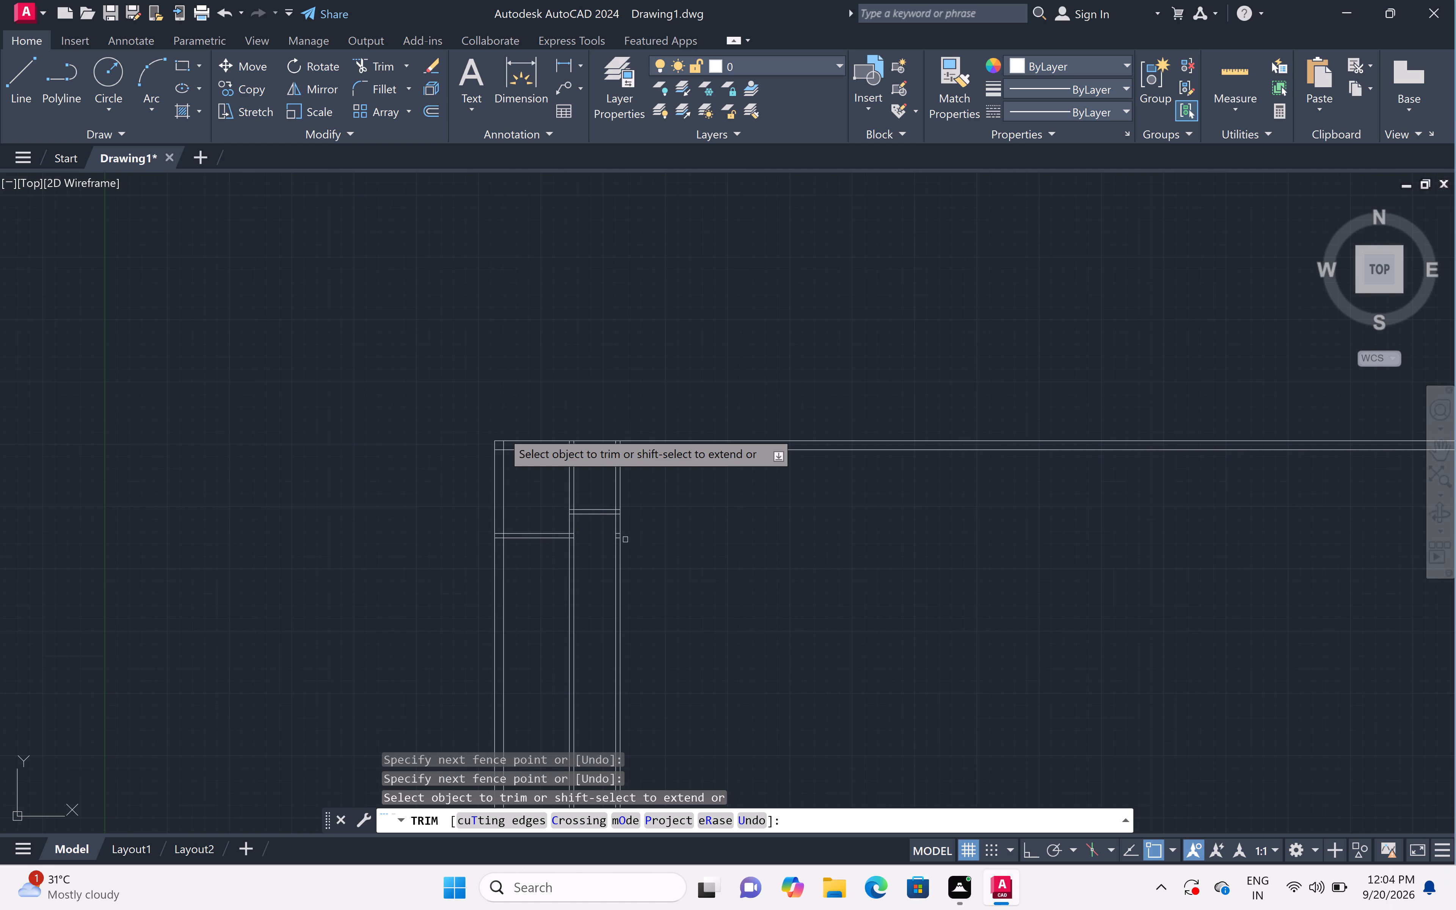
scroll(625, 538, "up", 4)
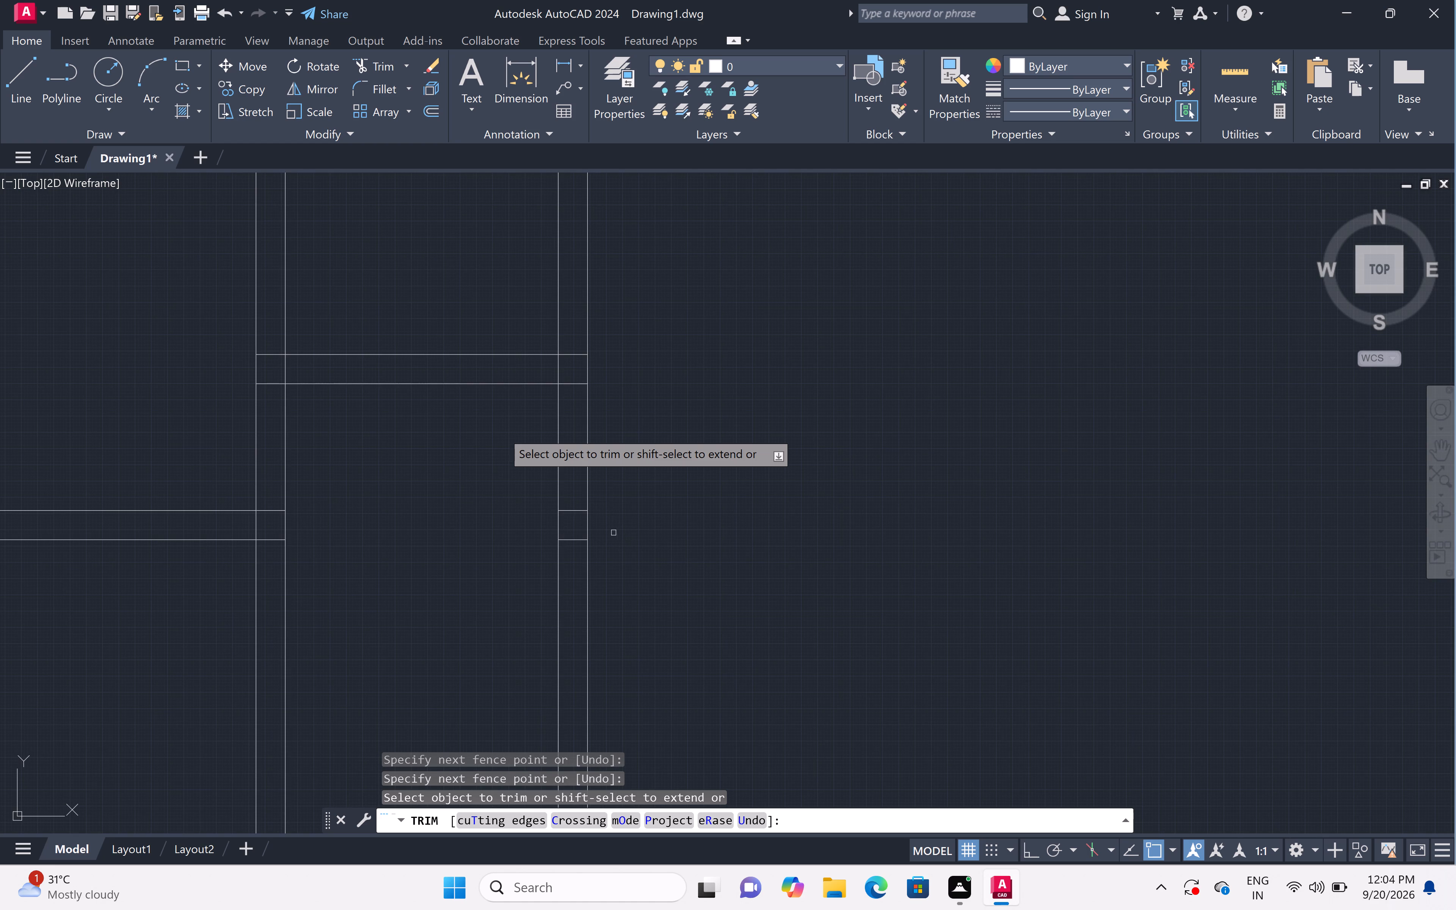
scroll(580, 512, "down", 2)
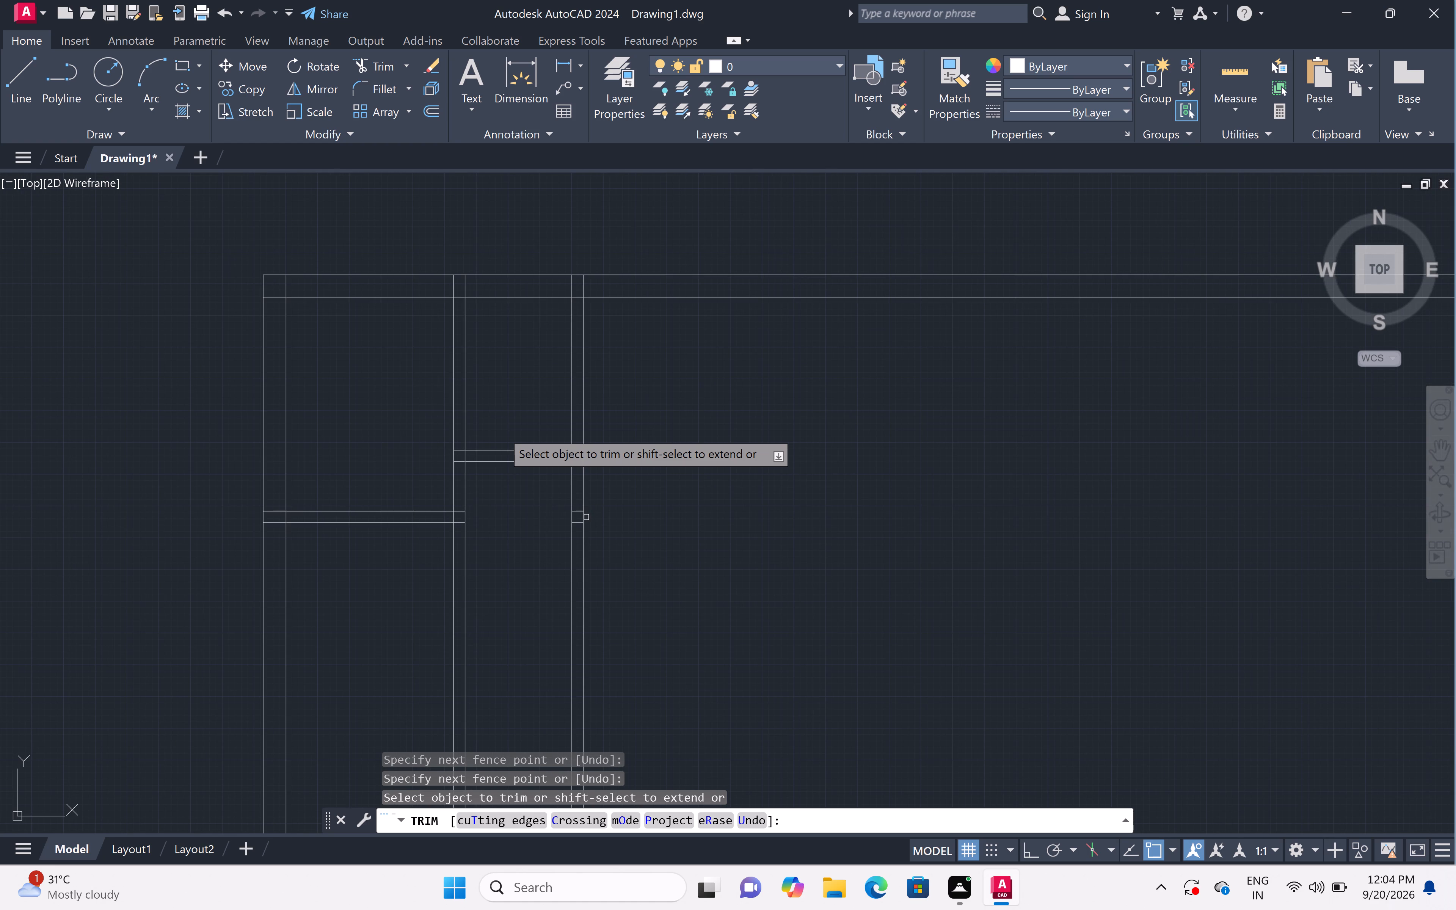
scroll(670, 535, "down", 2)
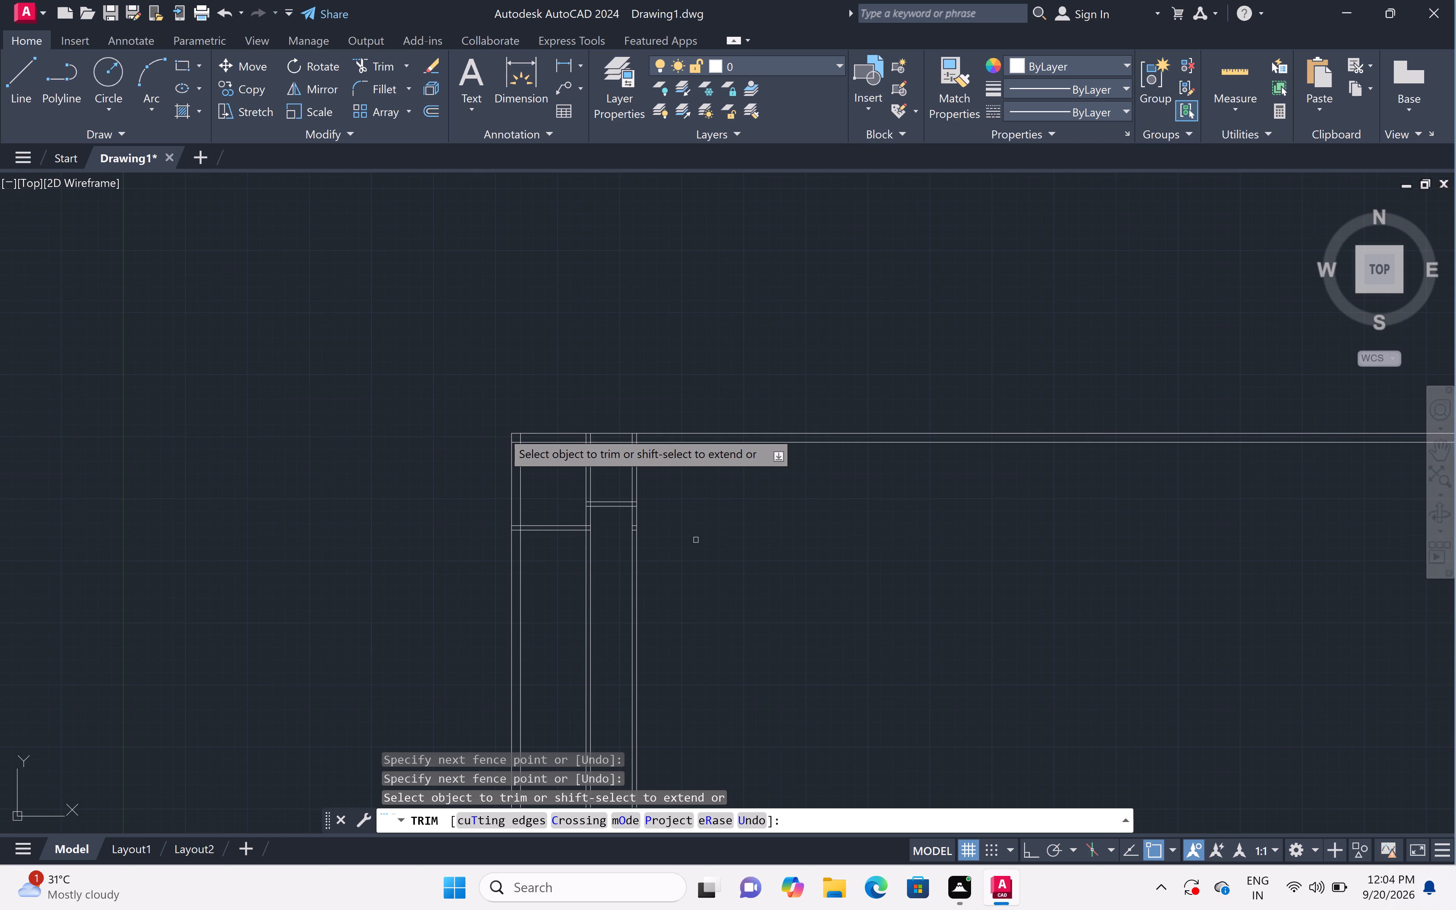
key("Escape")
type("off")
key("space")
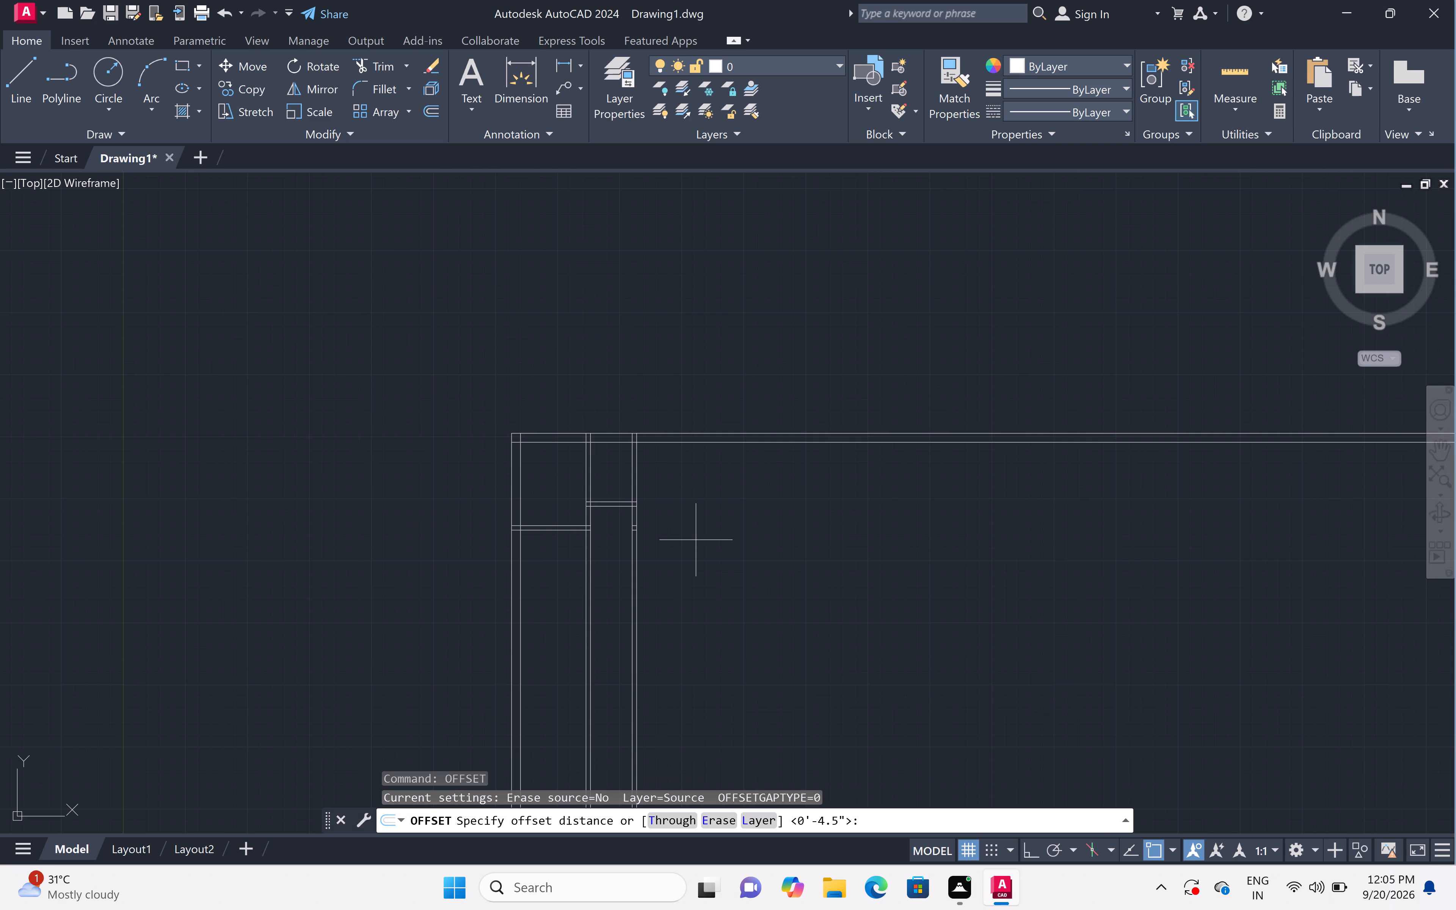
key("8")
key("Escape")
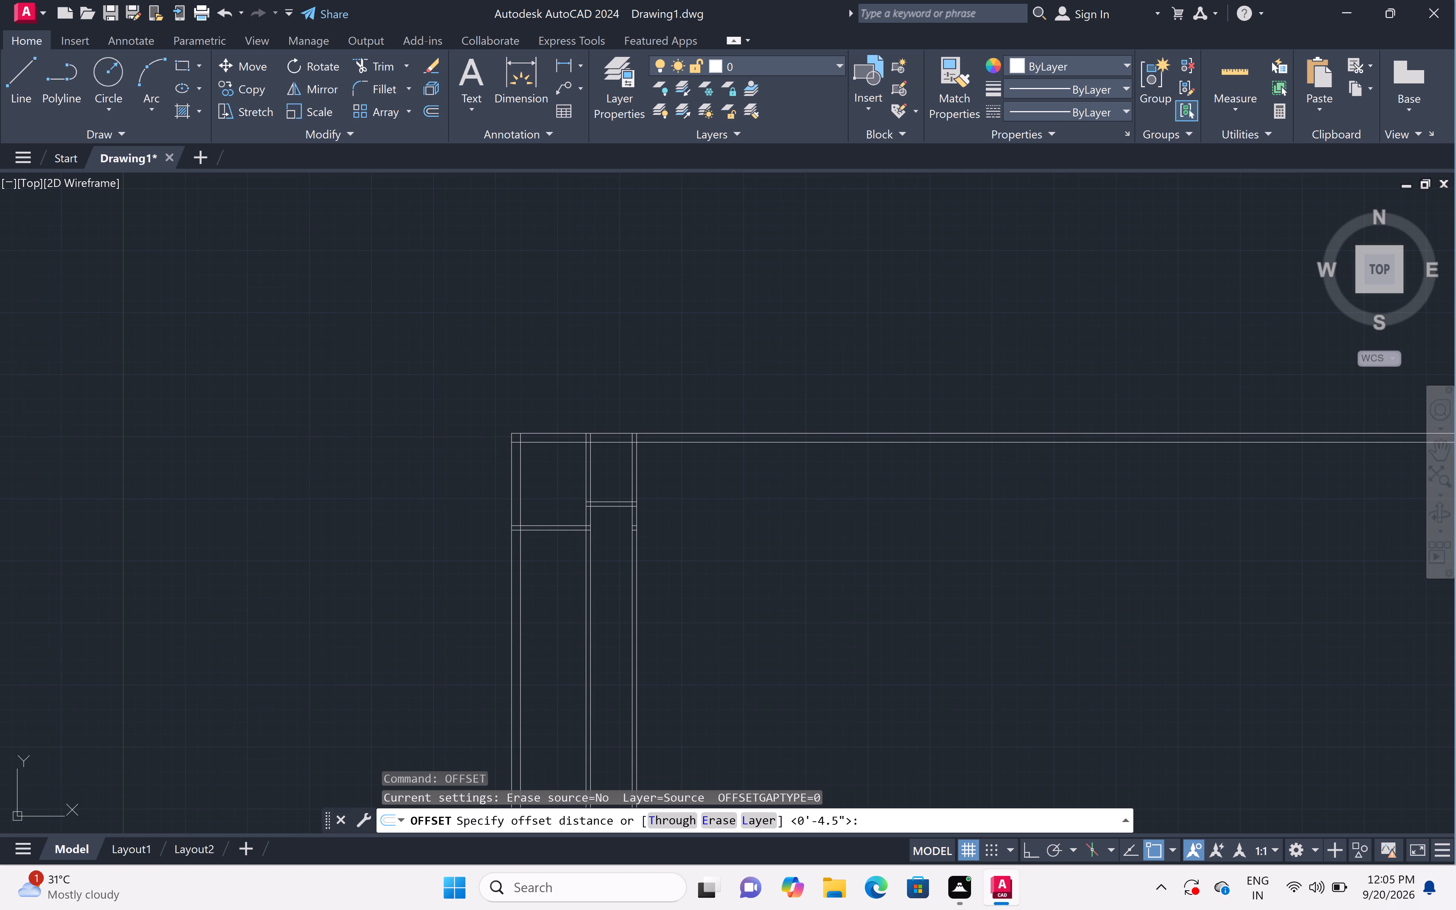
Offset the right-hand line of the second vertical partition 8'9" to the right.
type("off")
key("space")
key("8")
type("'9\"")
key("space")
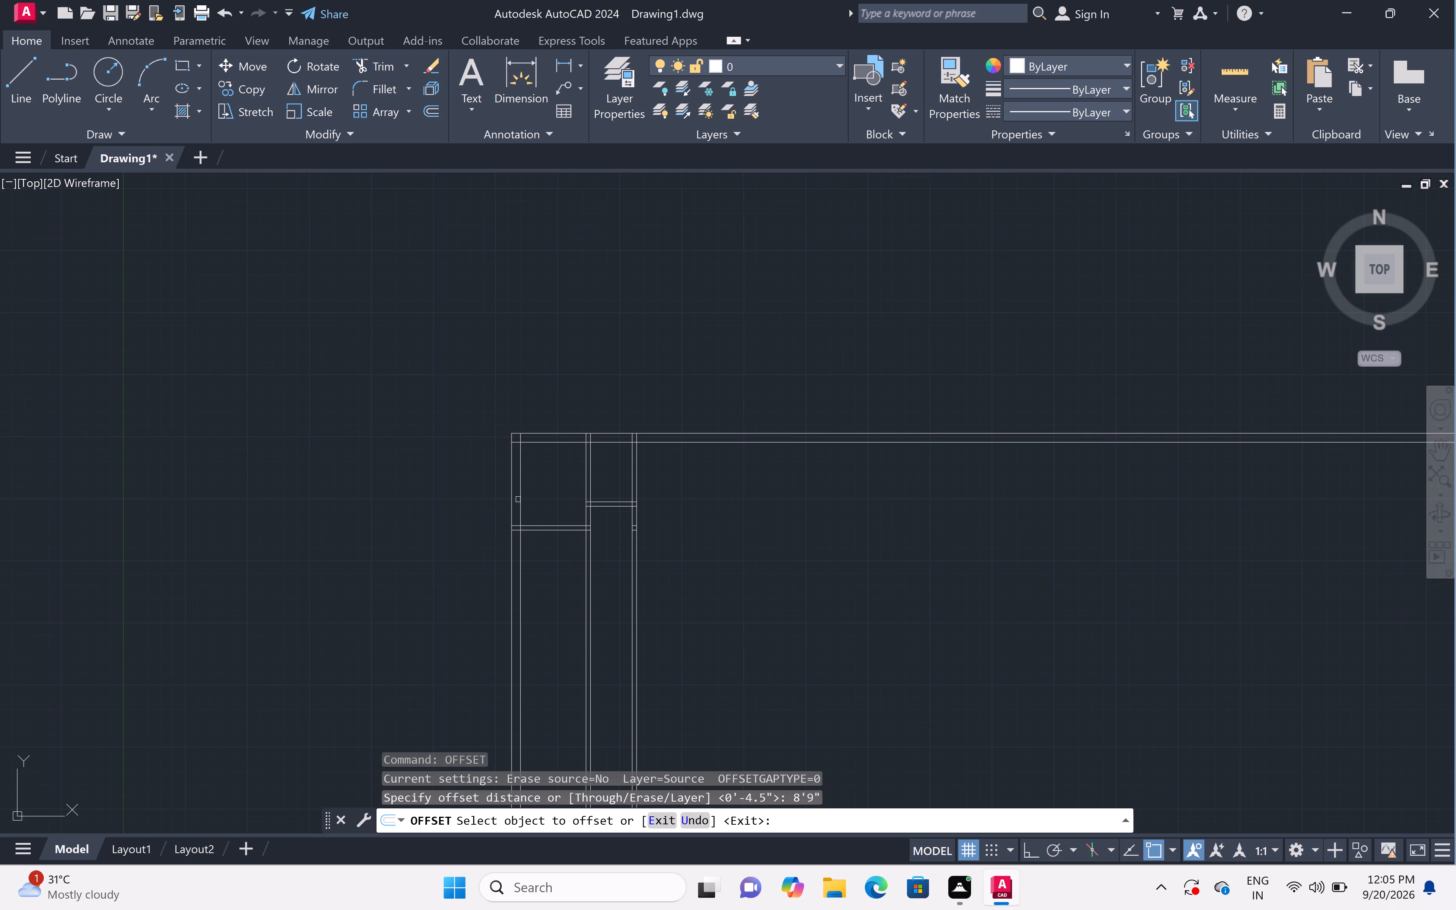
scroll(655, 497, "up", 1)
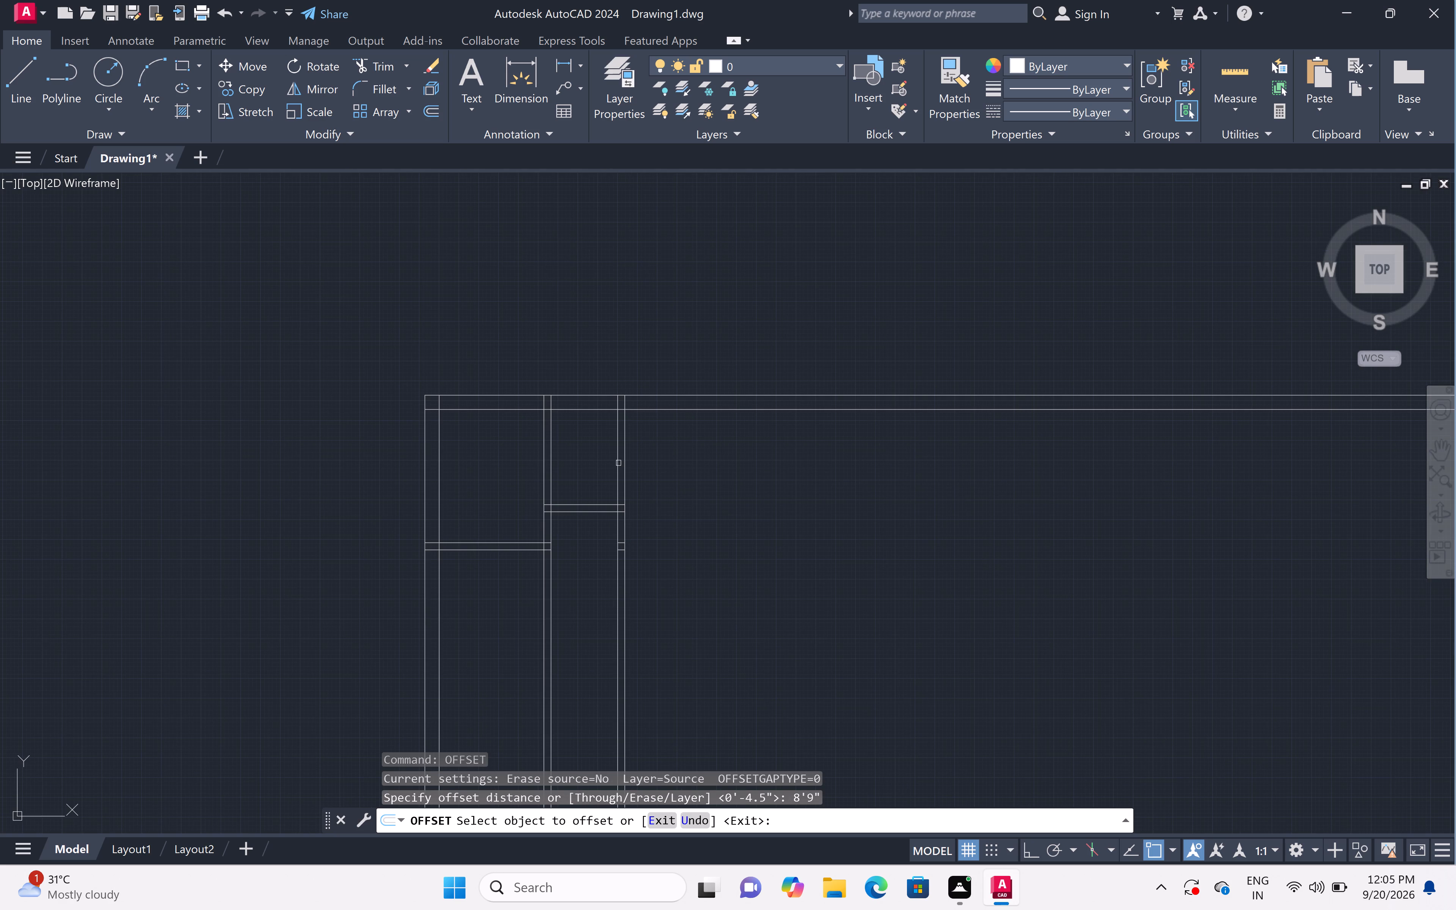
left_click(623, 468)
left_click(778, 474)
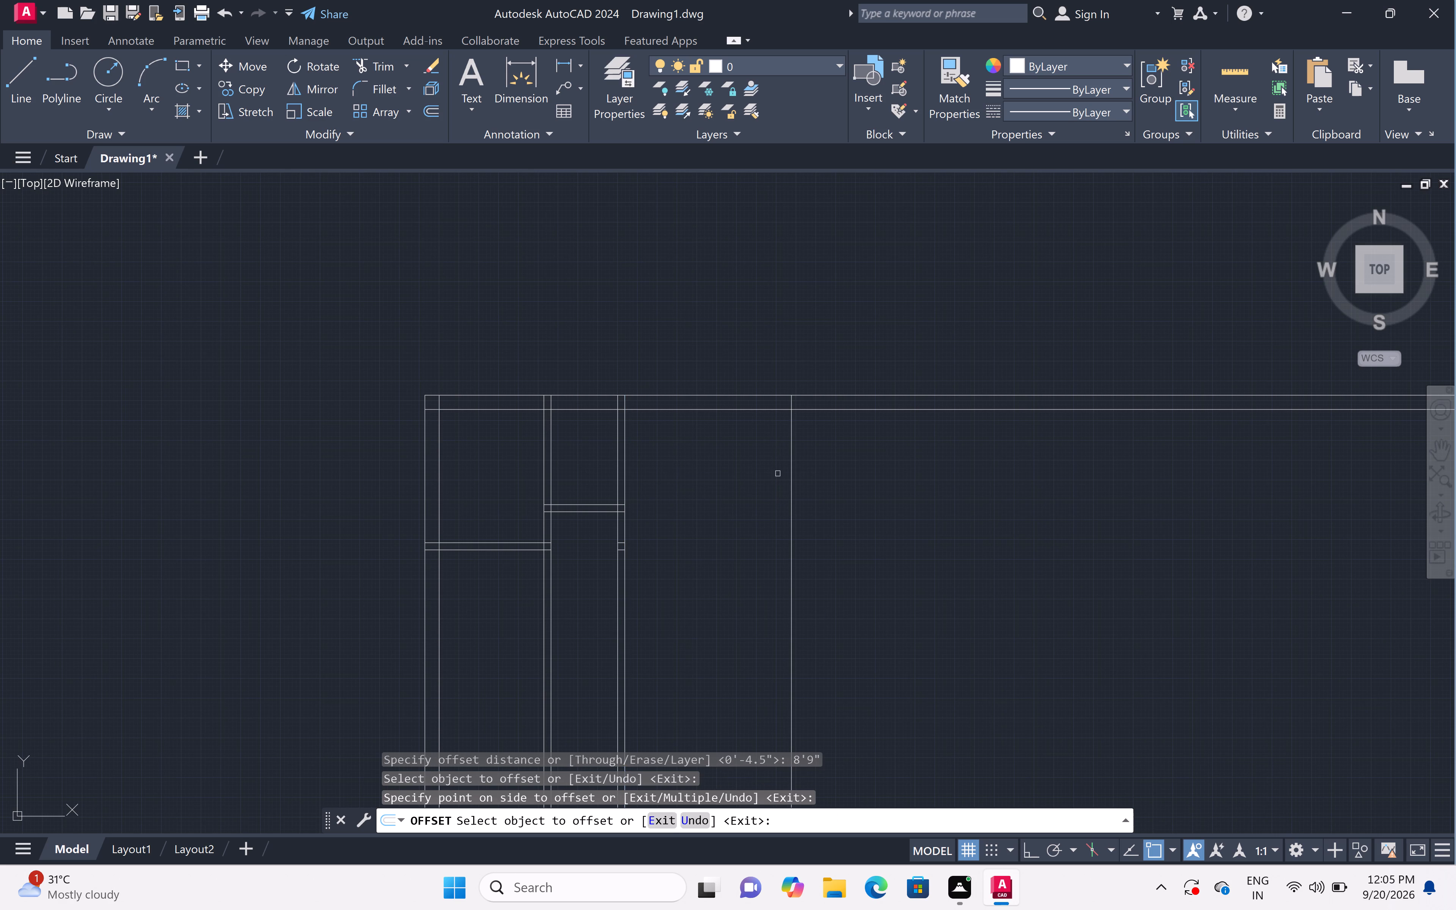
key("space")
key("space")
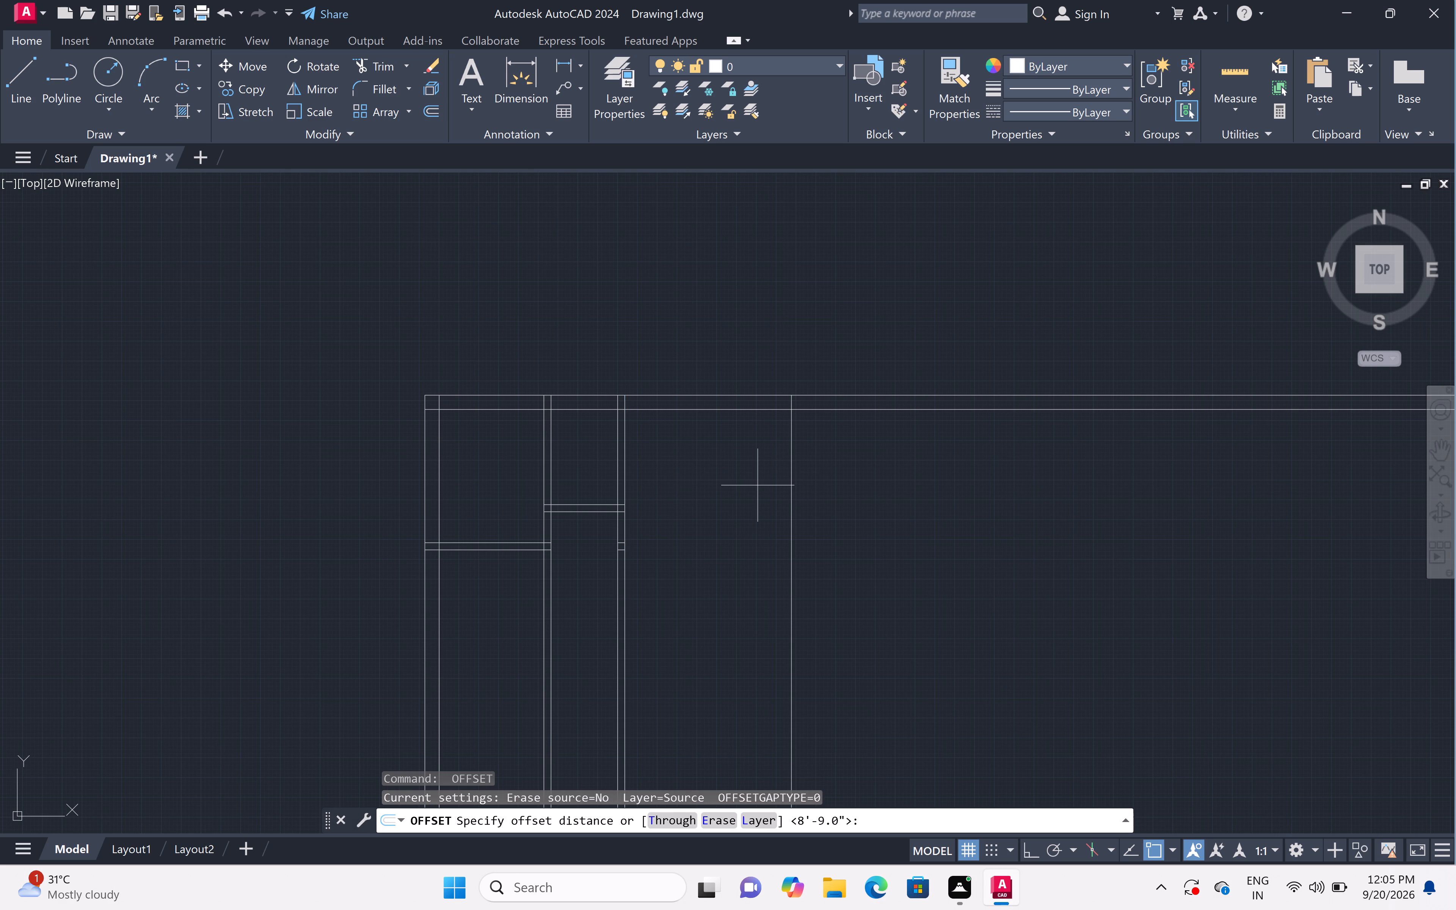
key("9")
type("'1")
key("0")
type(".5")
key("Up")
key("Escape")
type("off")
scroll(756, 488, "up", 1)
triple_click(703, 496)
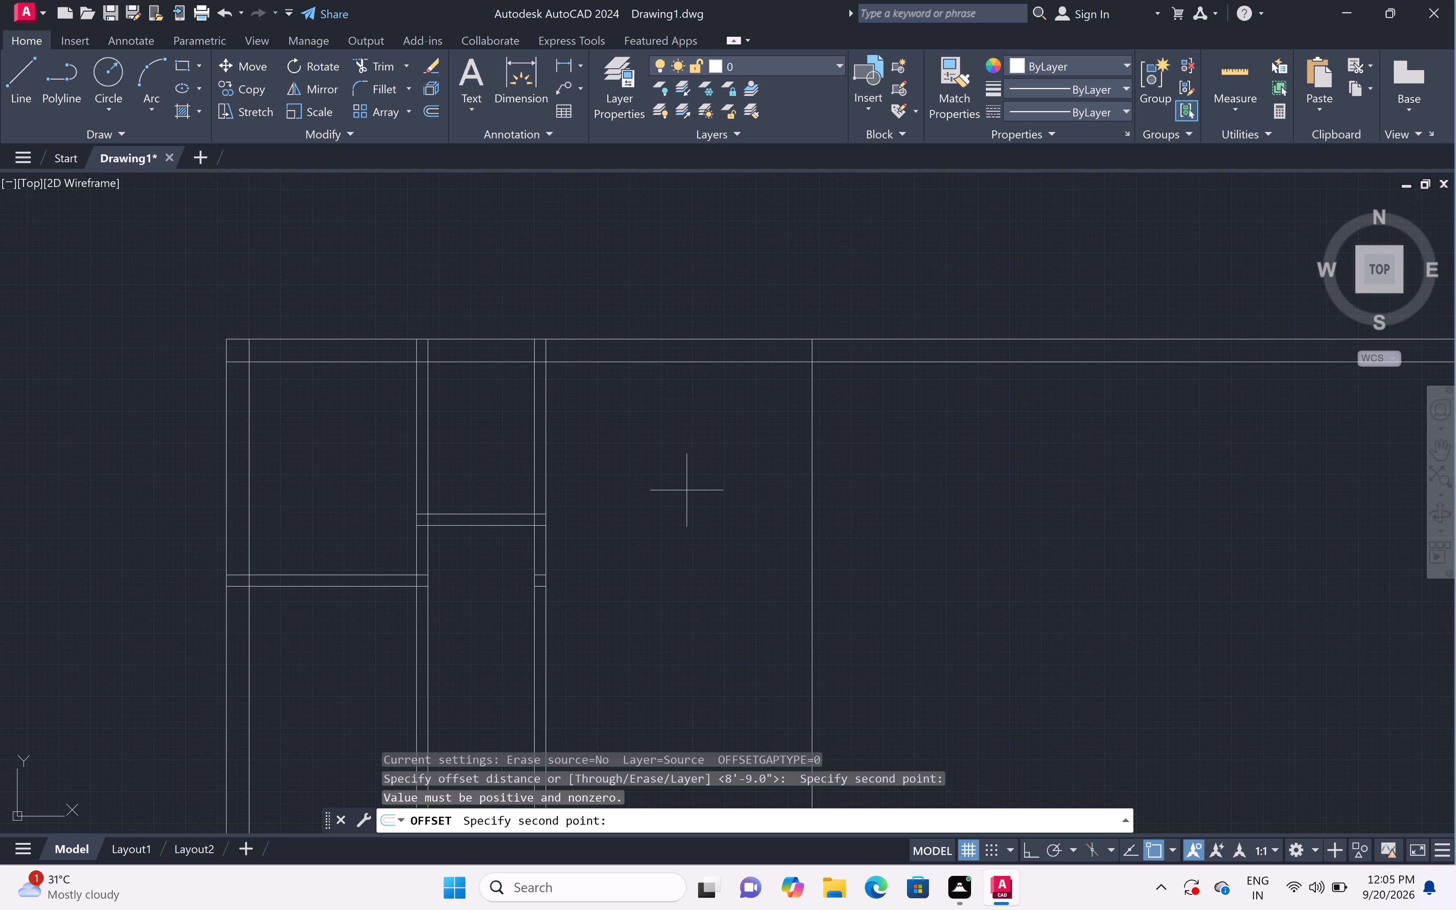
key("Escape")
Offset the inner line of the top outer wall 9'10.5" downward.
type("off")
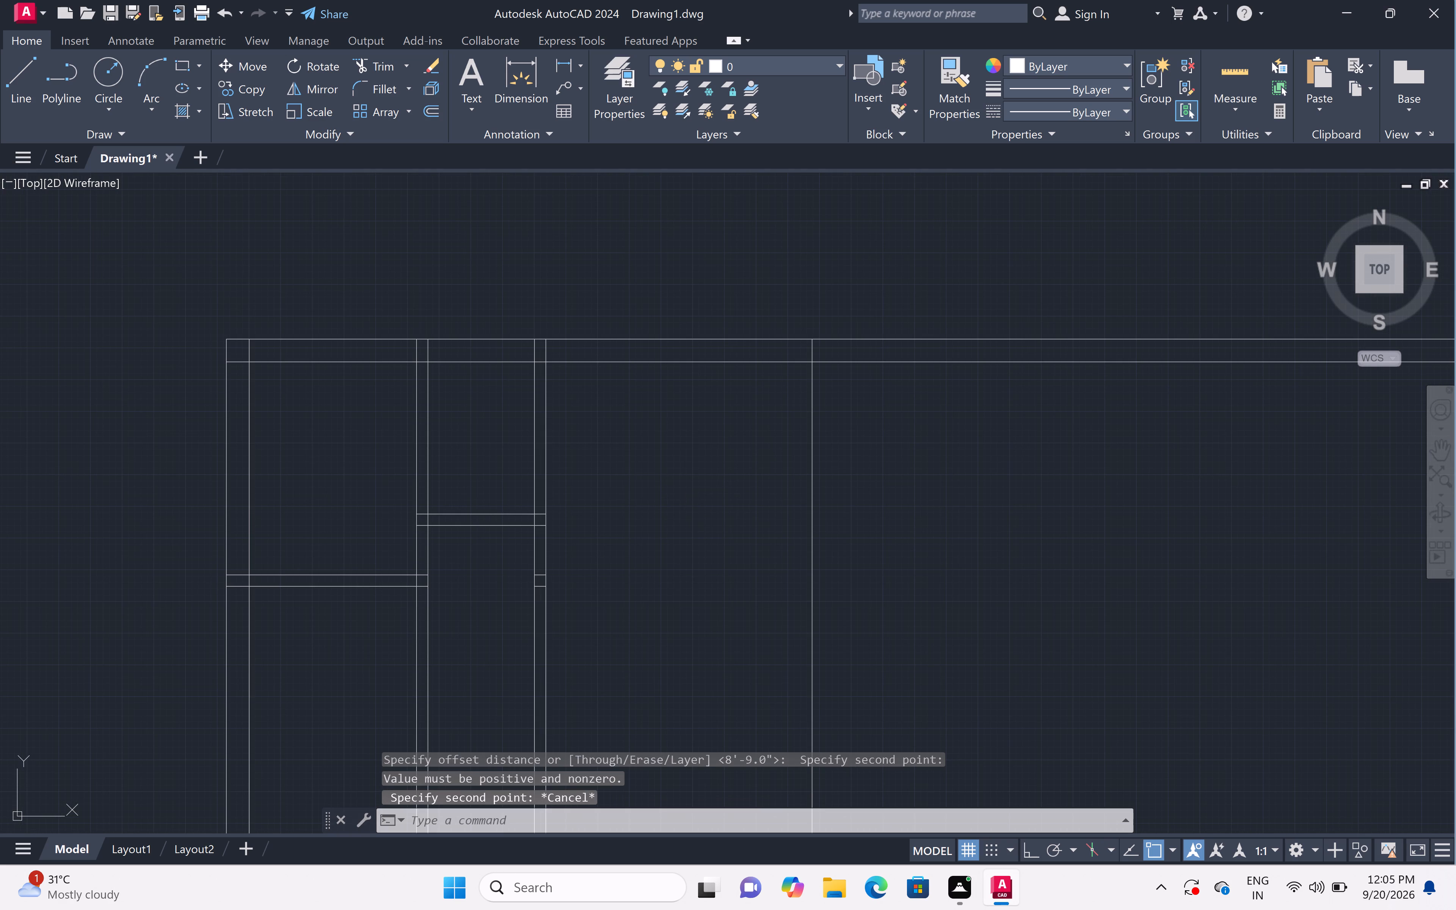
key("space")
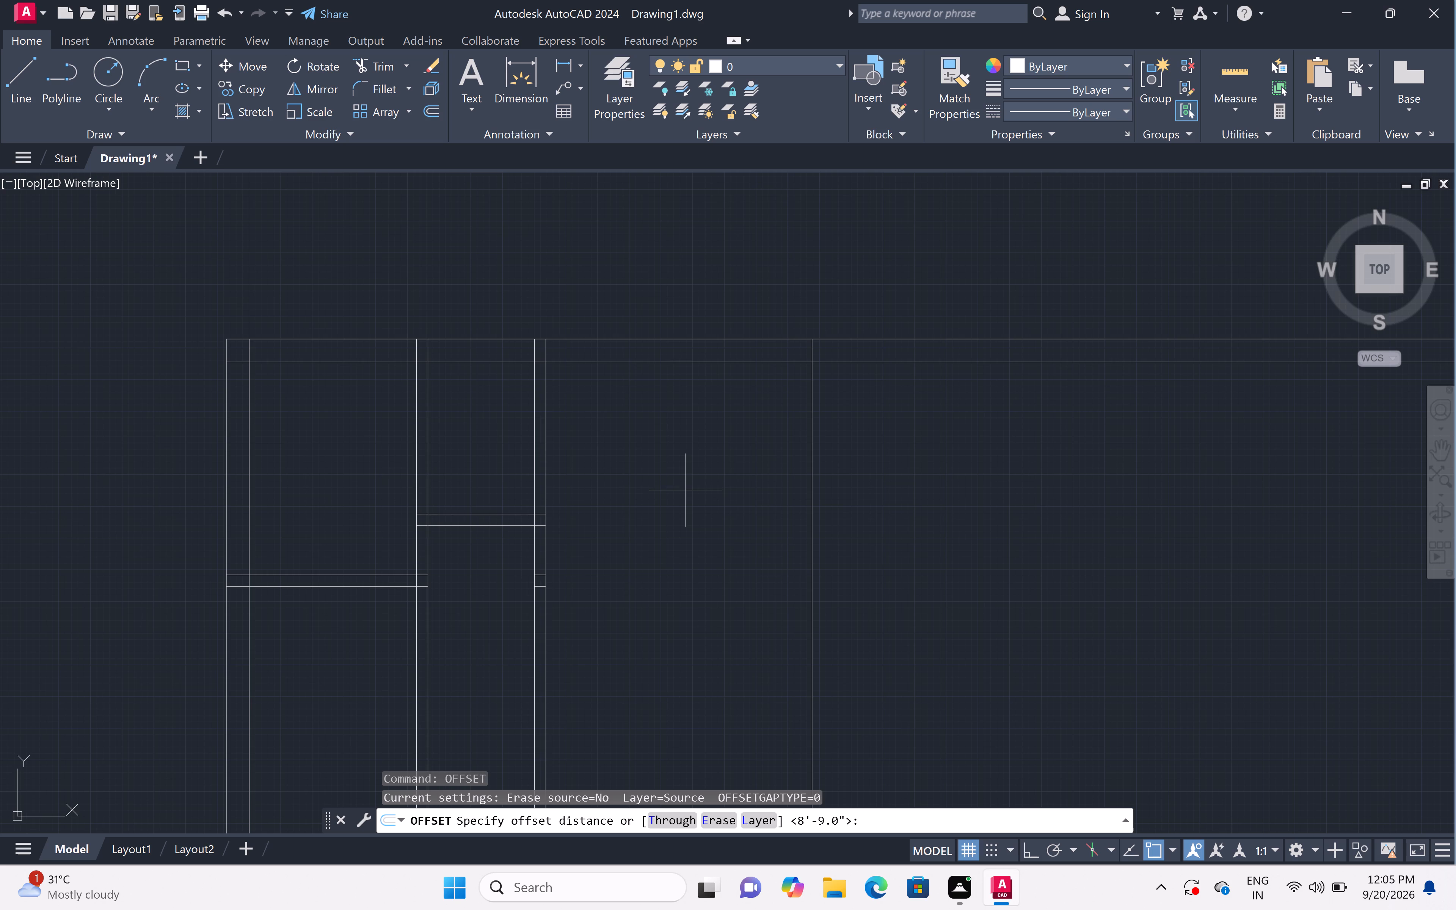
key("9")
key("apostrophe")
type("10")
type(".5\"")
key("space")
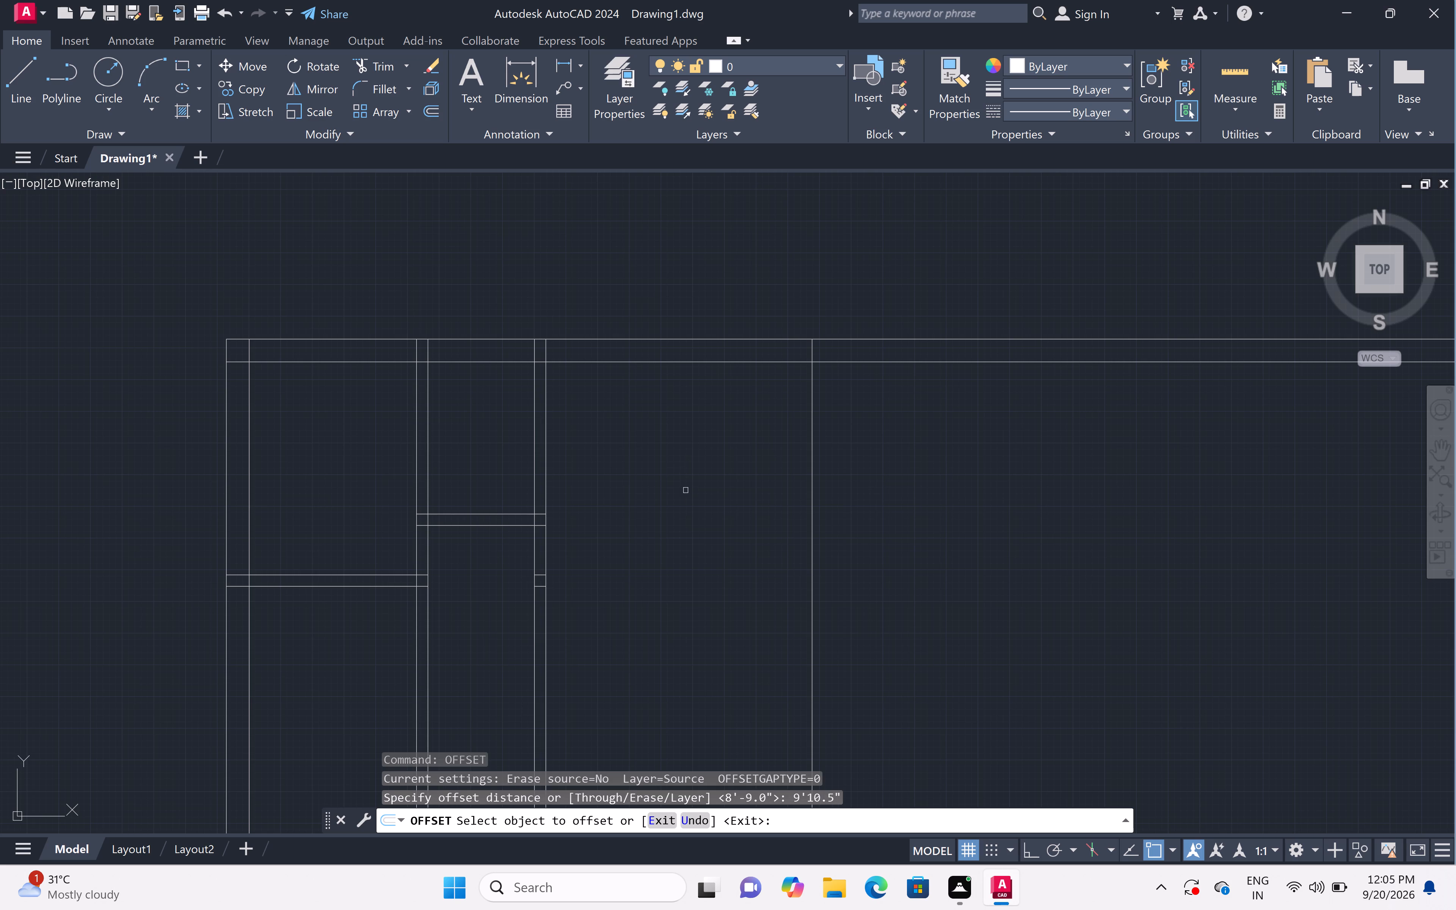
double_click(611, 362)
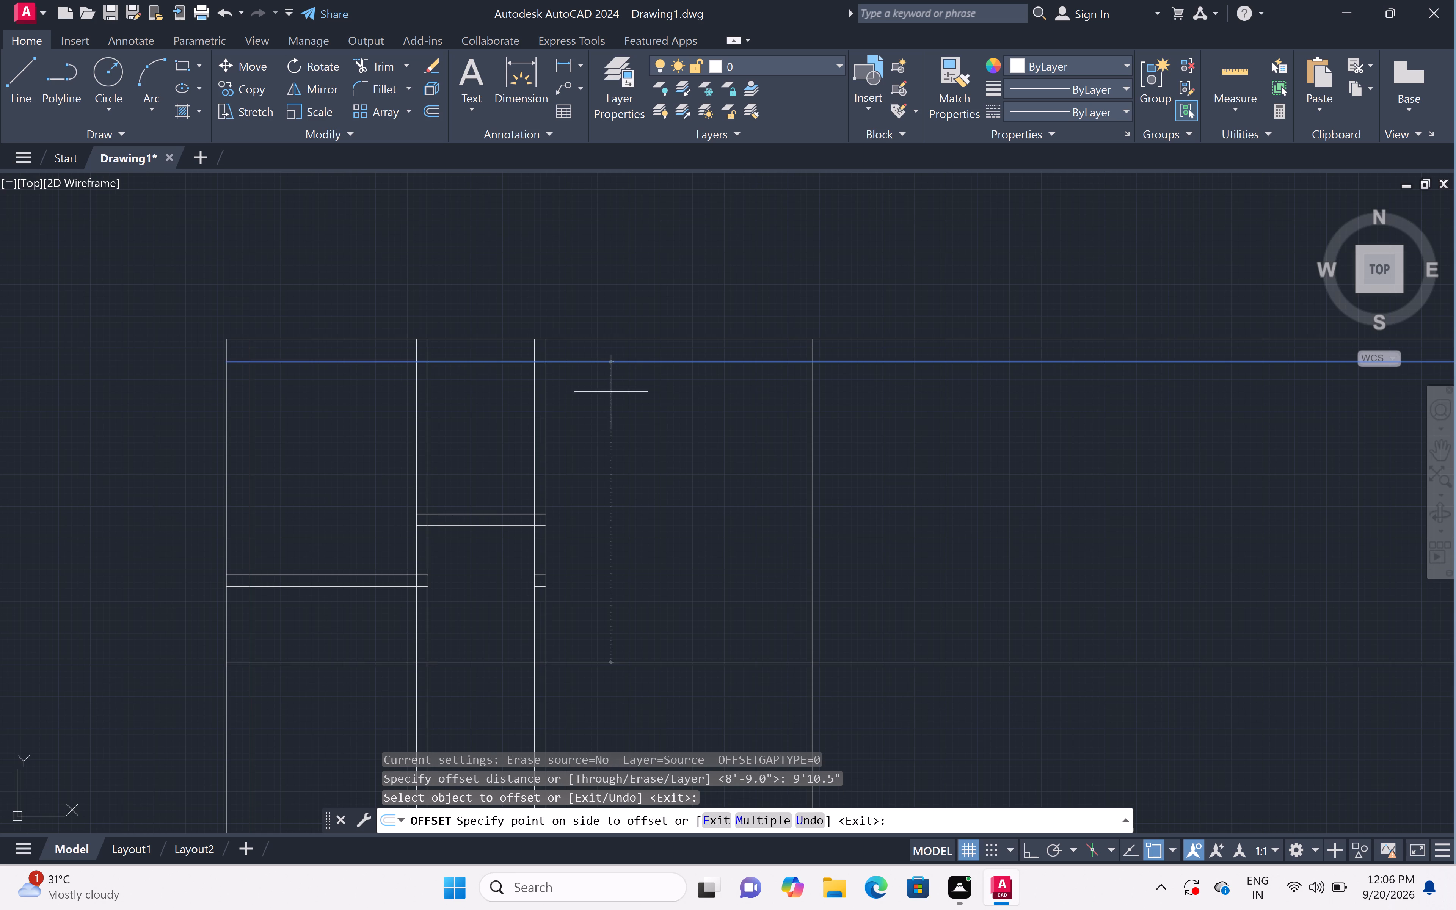
triple_click(611, 466)
key("space")
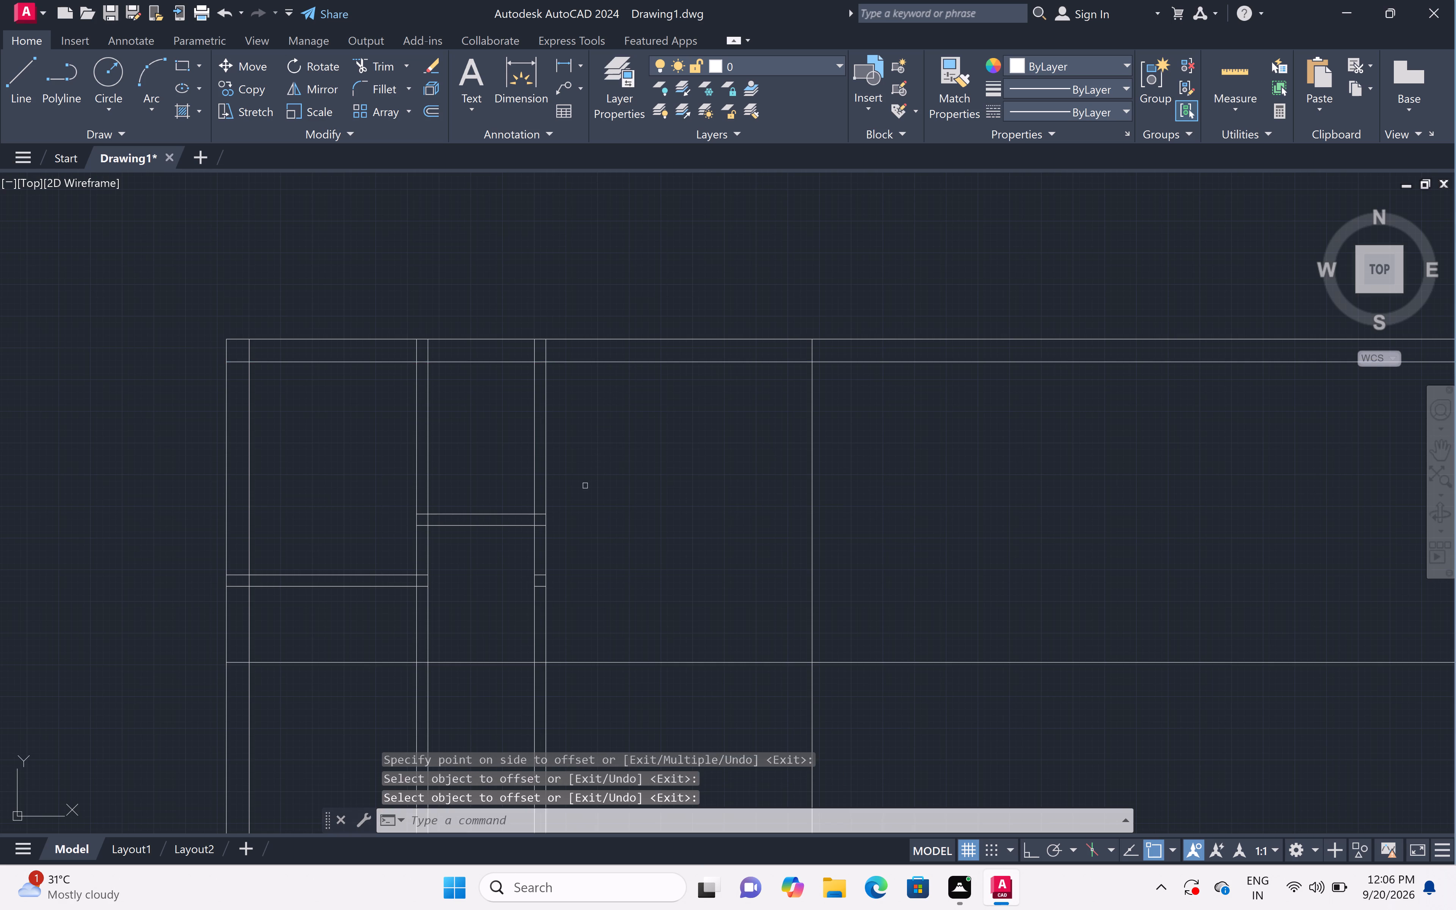
Offset the new horizontal line 4.5" downward for the partition thickness.
key("space")
key("4")
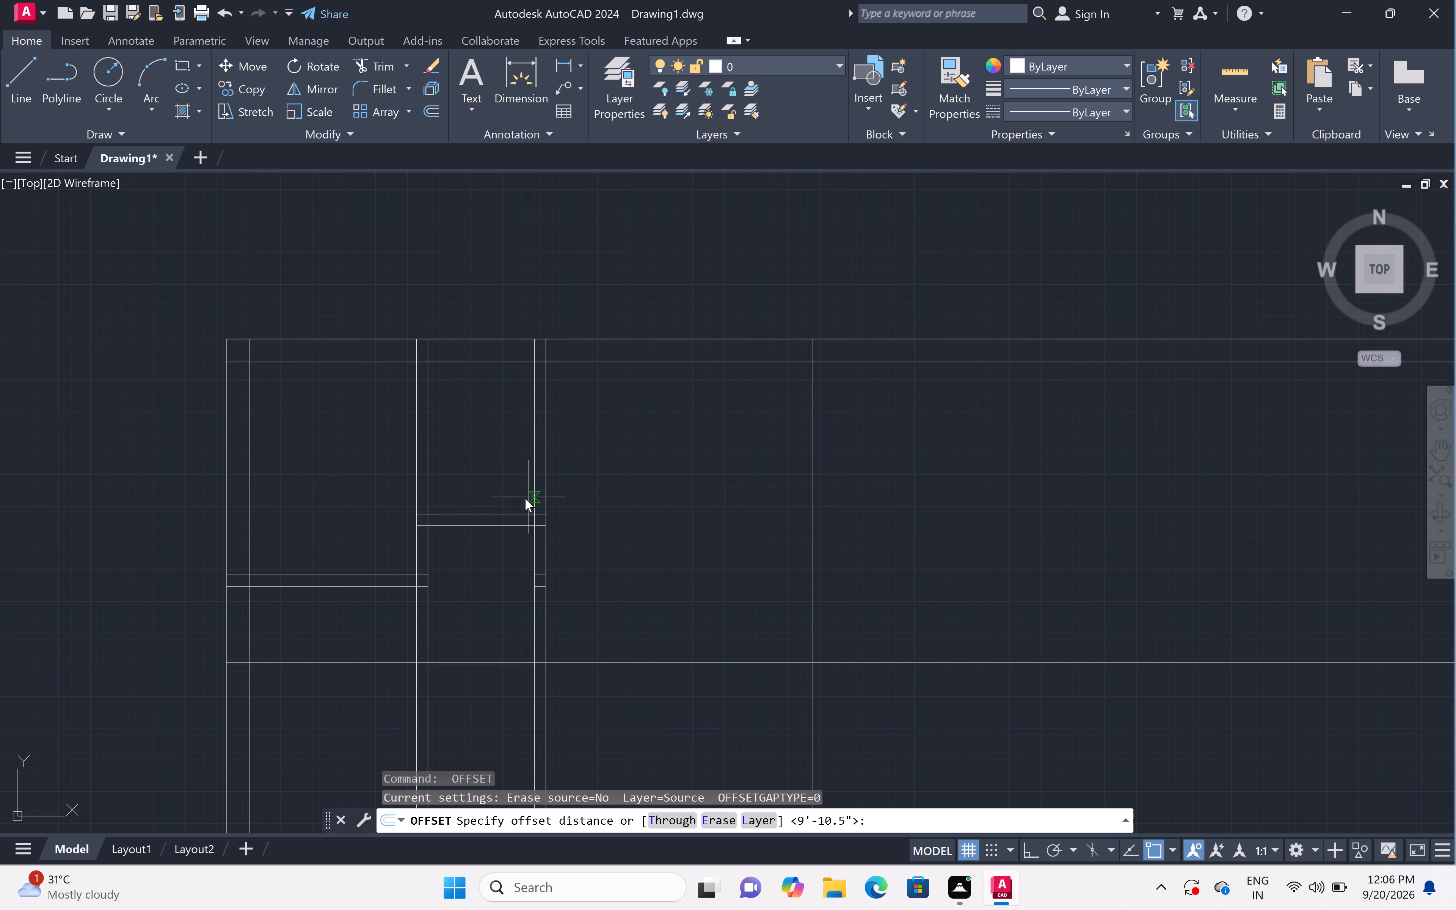
key("period")
key("5")
key("shift+quotedbl")
key("space")
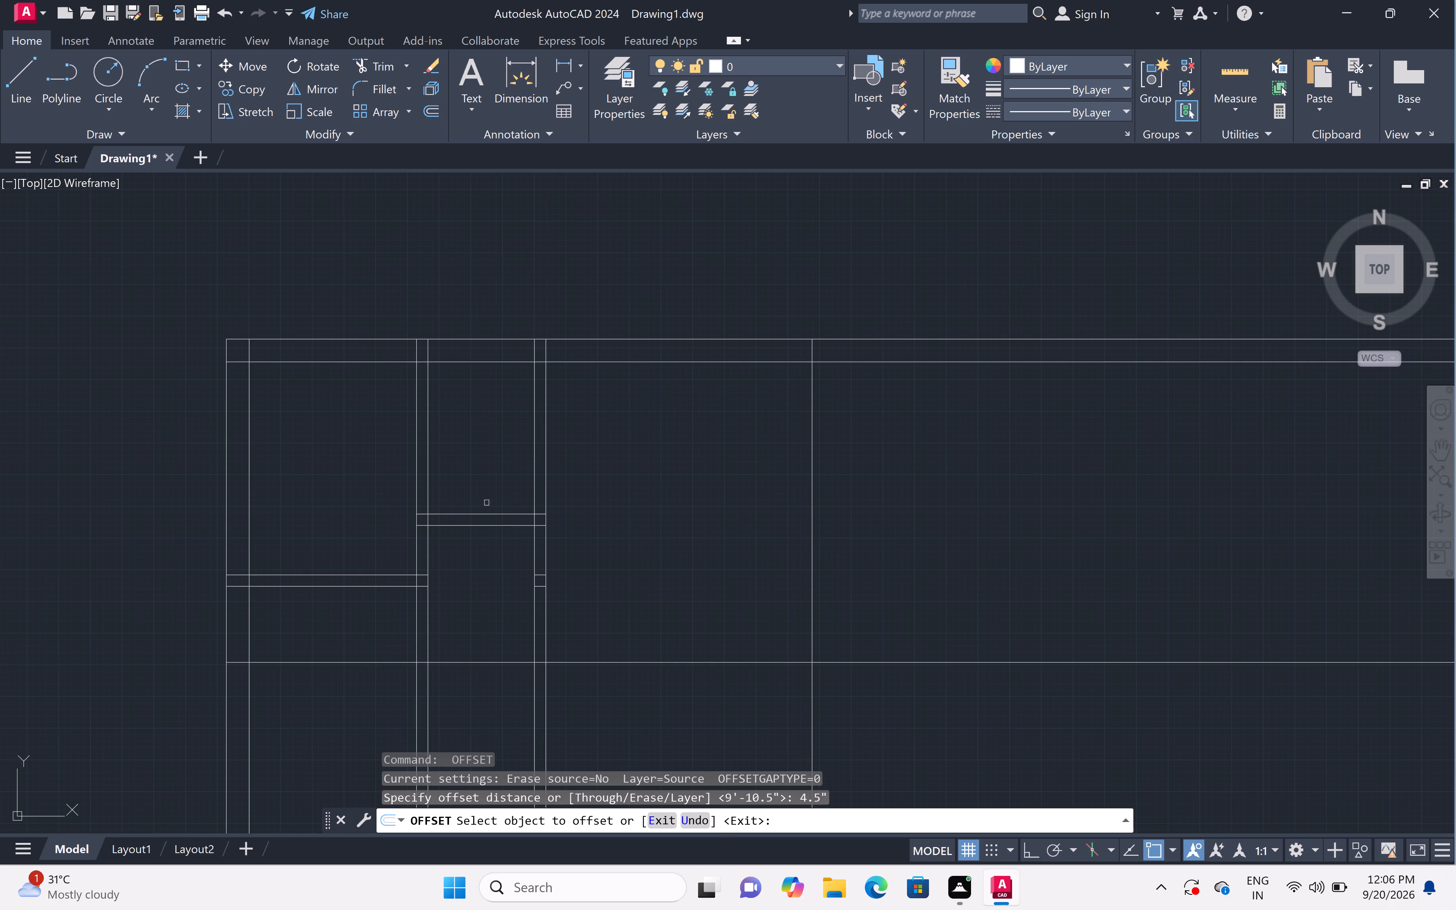
left_click(501, 664)
left_click(505, 695)
key("Escape")
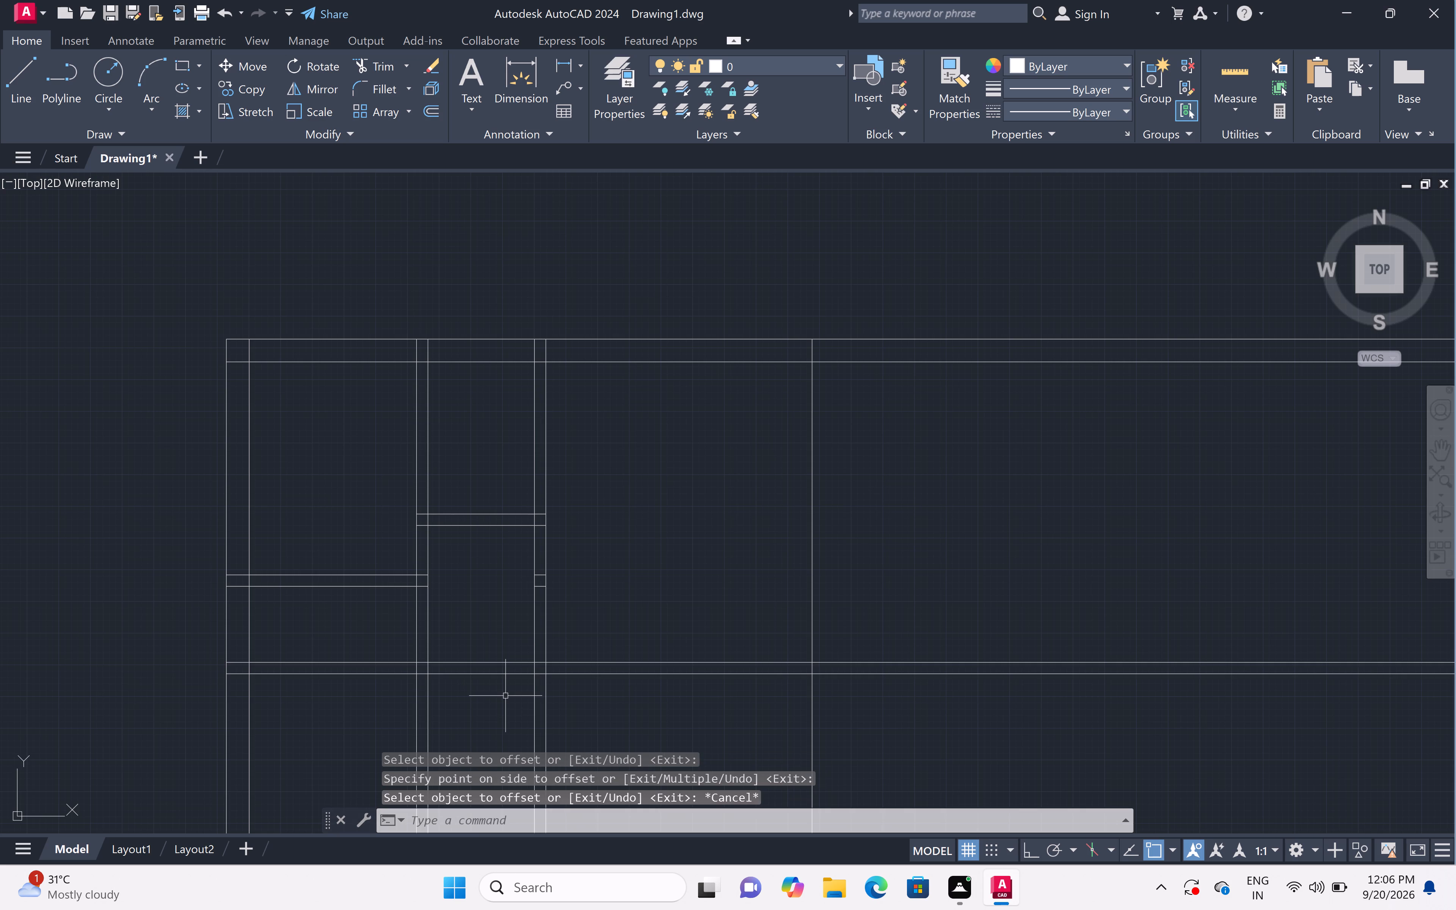
Trim the new horizontal pair from the left room and from the space between the two vertical partitions.
key("t")
key("r")
key("space")
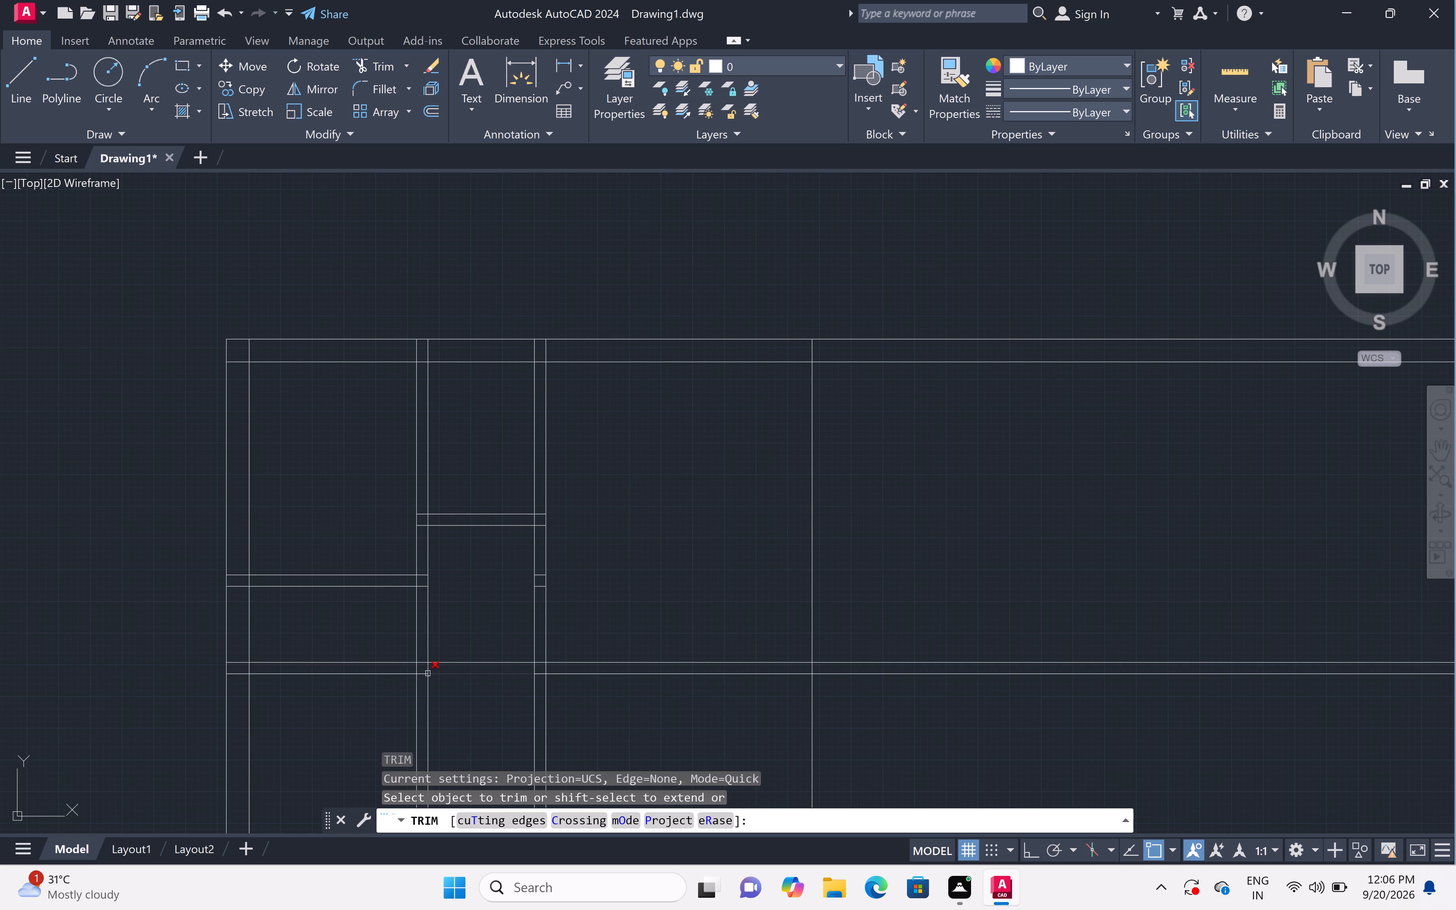
left_click(377, 695)
left_click(364, 646)
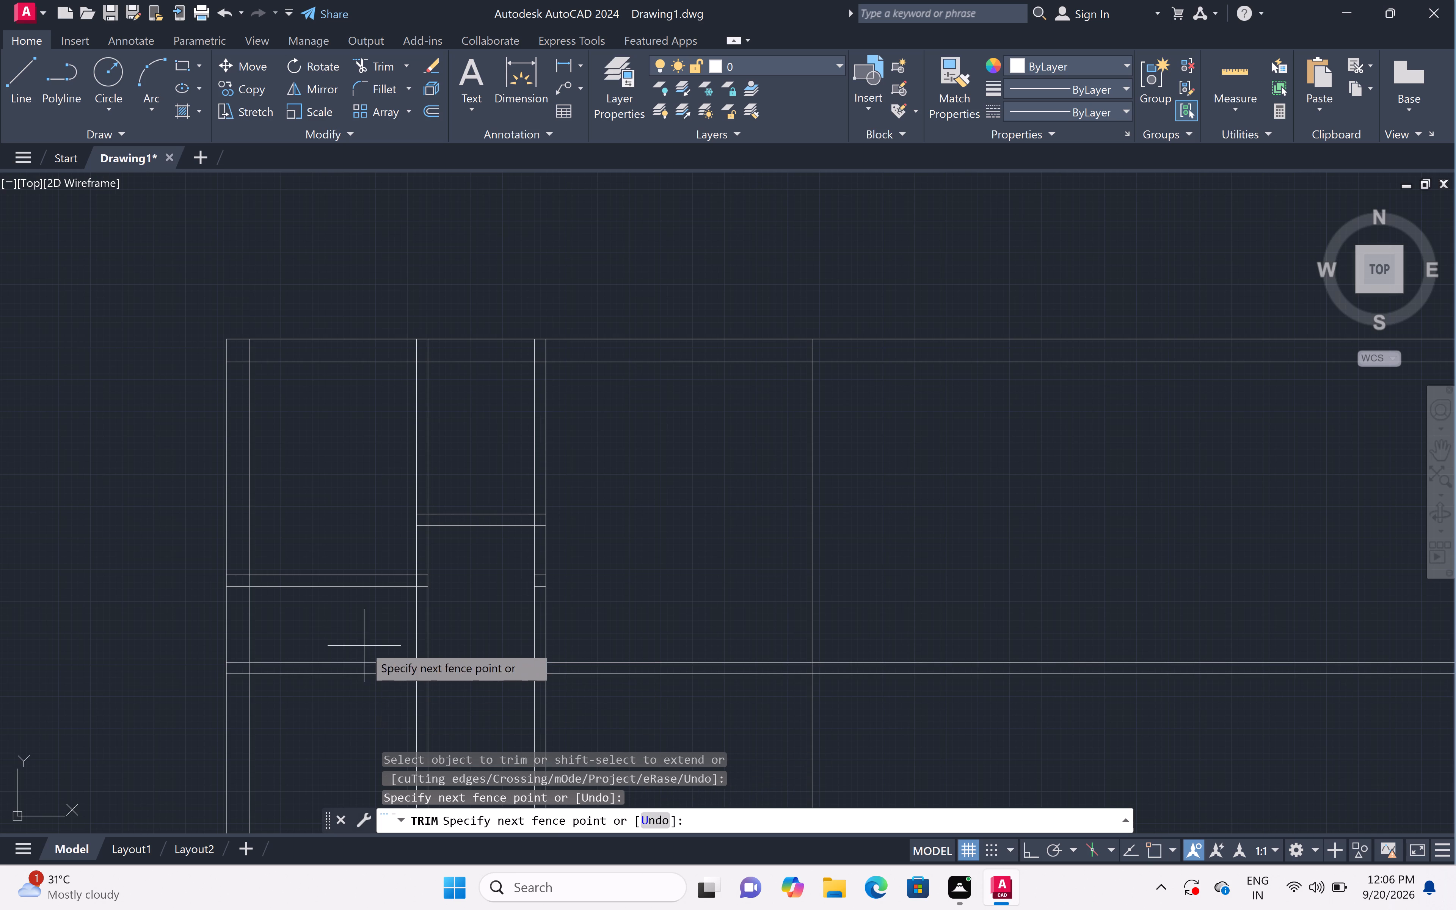
left_click(369, 694)
left_click(446, 637)
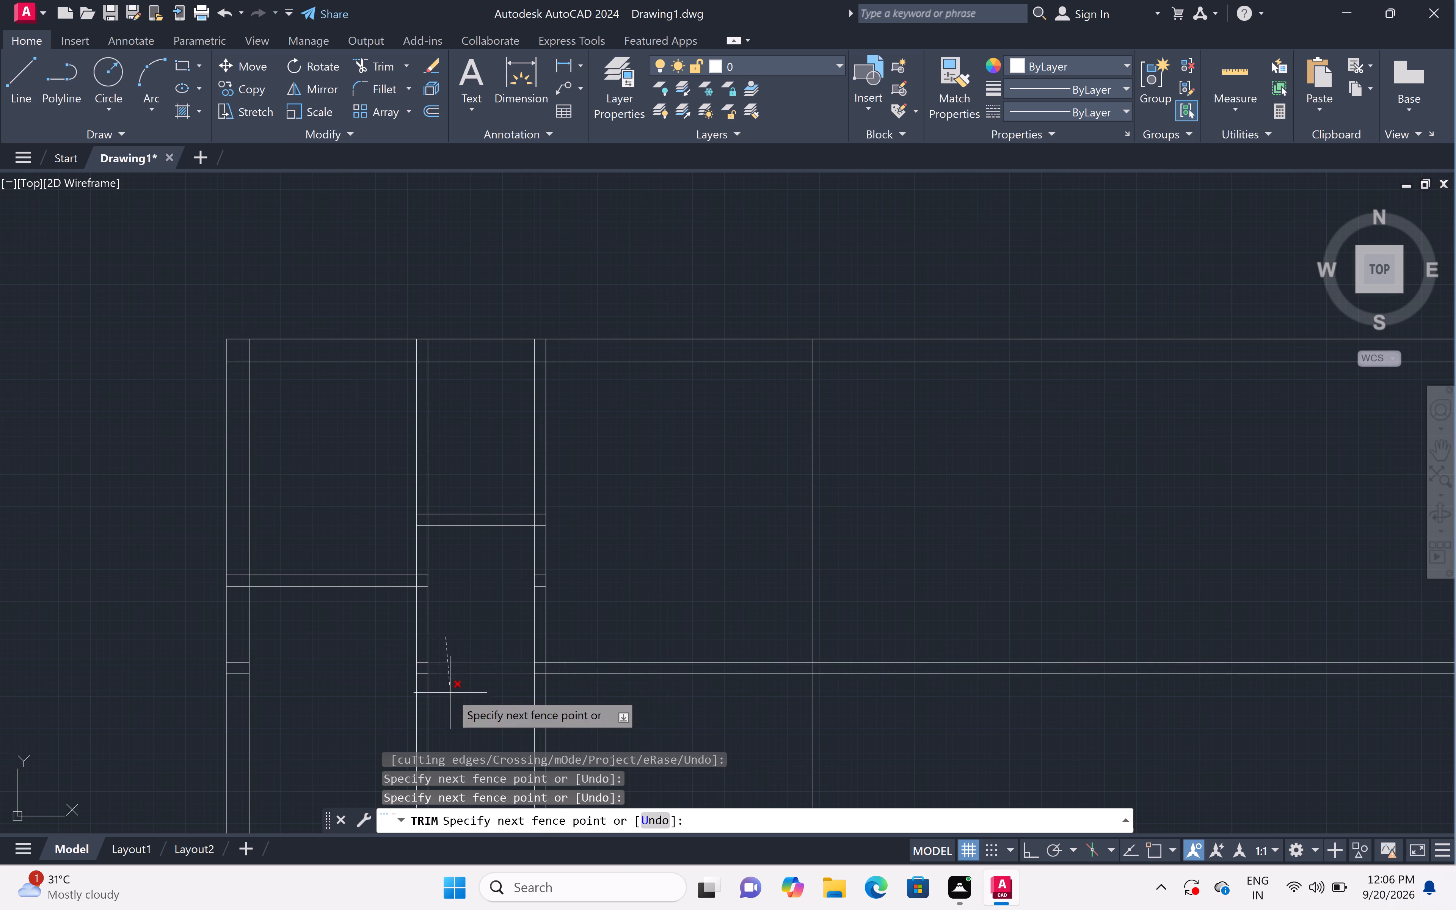
left_click(450, 693)
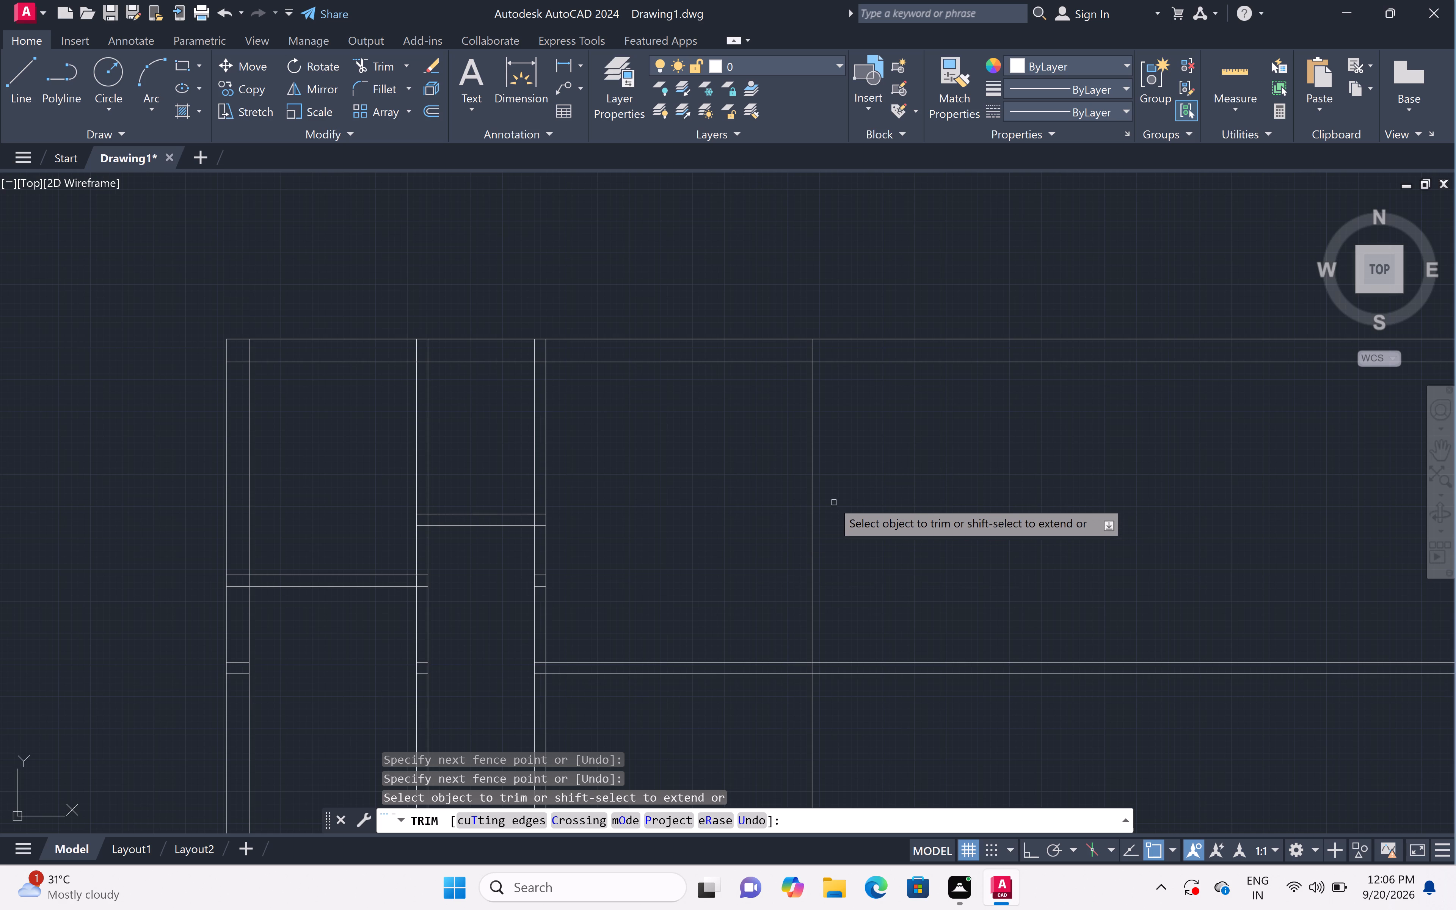
key("Escape")
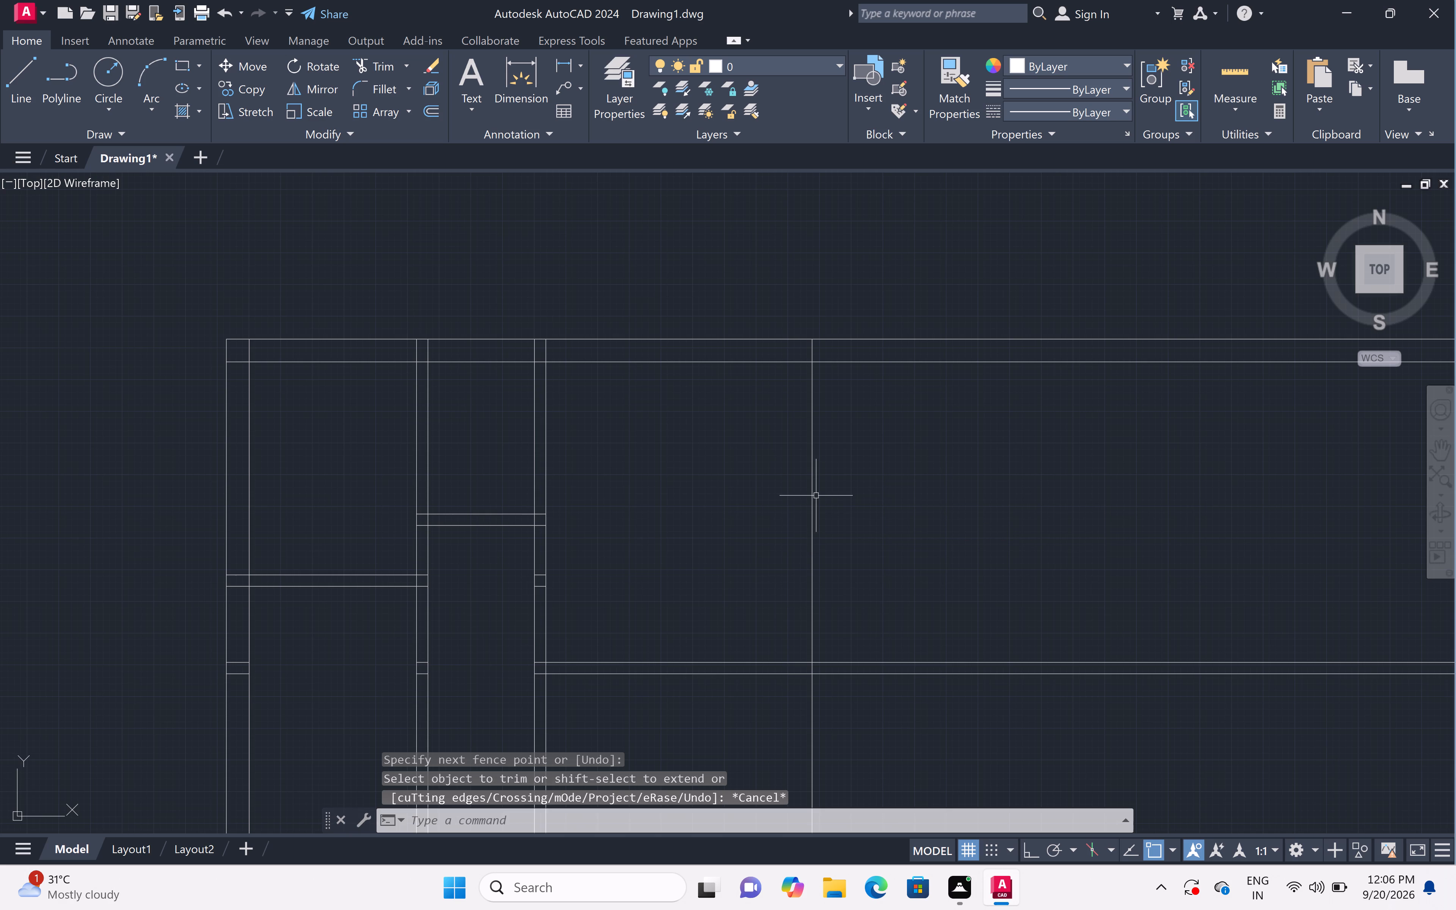
Offset the rightmost vertical line 9" to the right for the outer wall thickness.
key("o")
type("ff")
key("space")
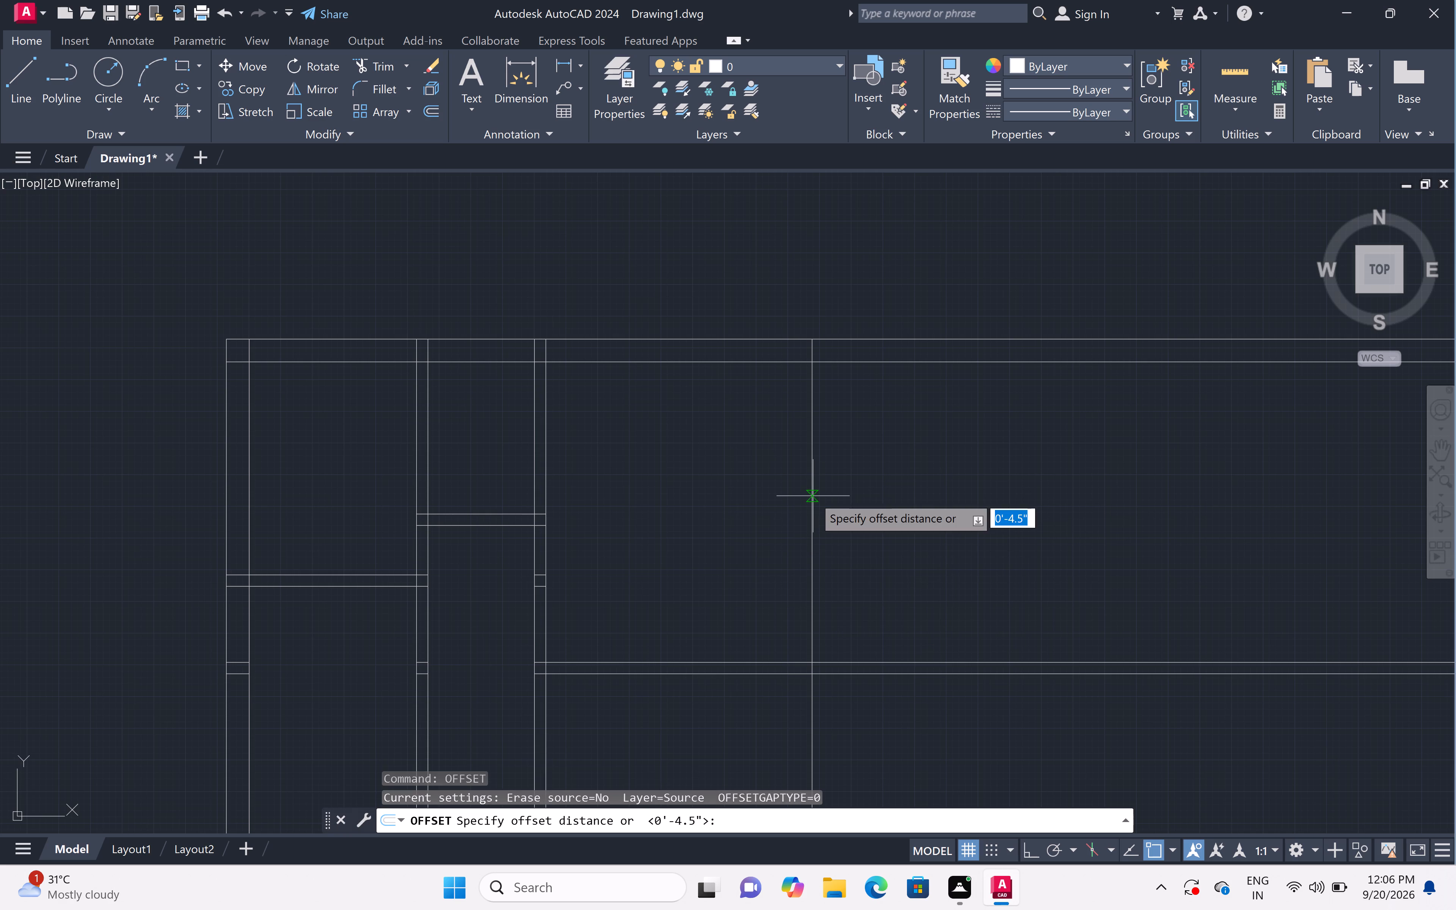
type("9\"")
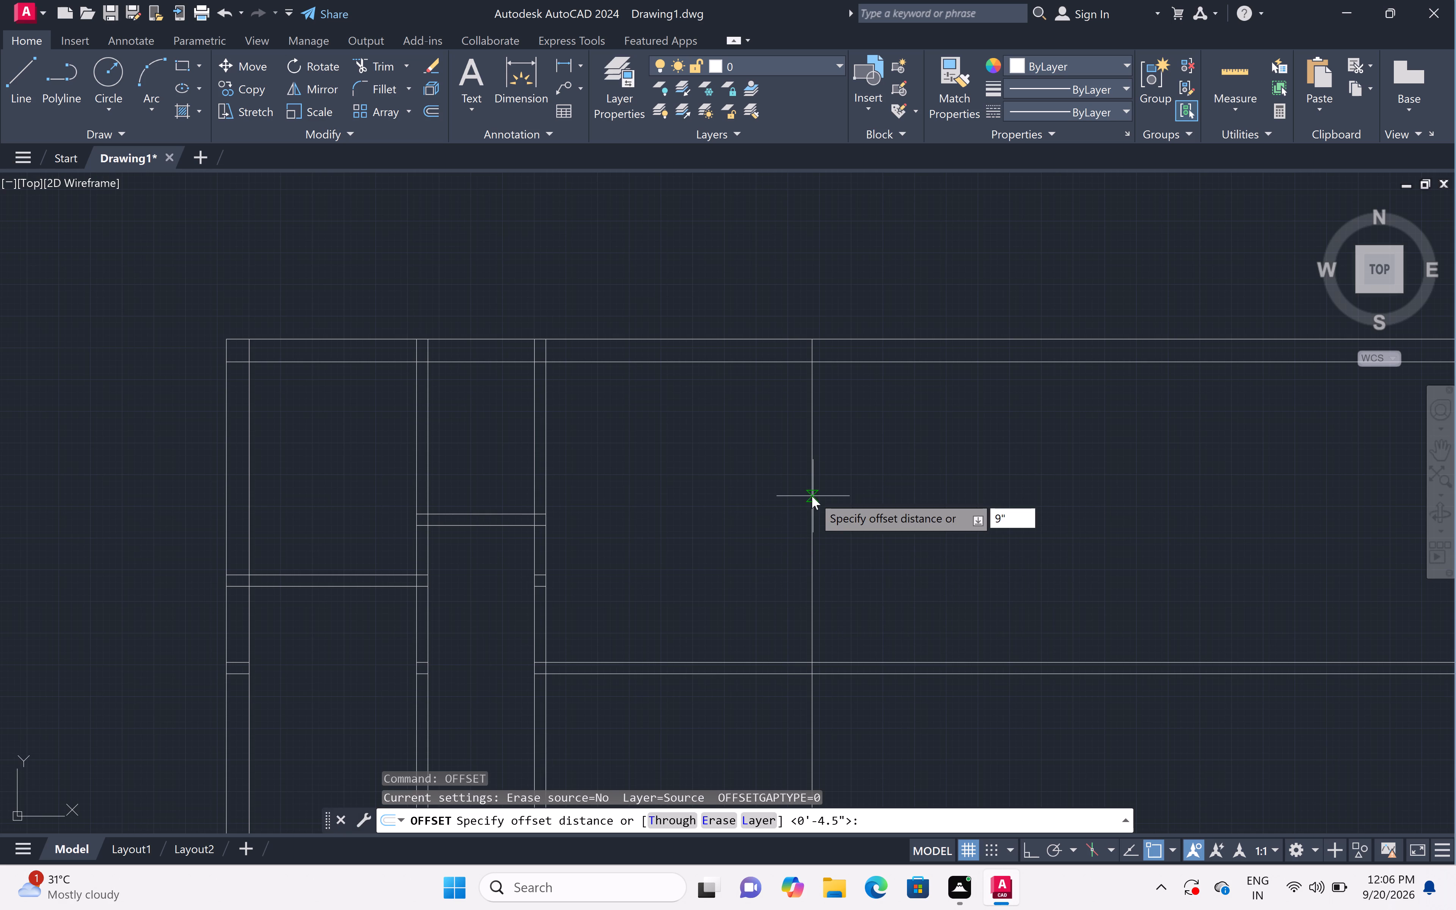
key("space")
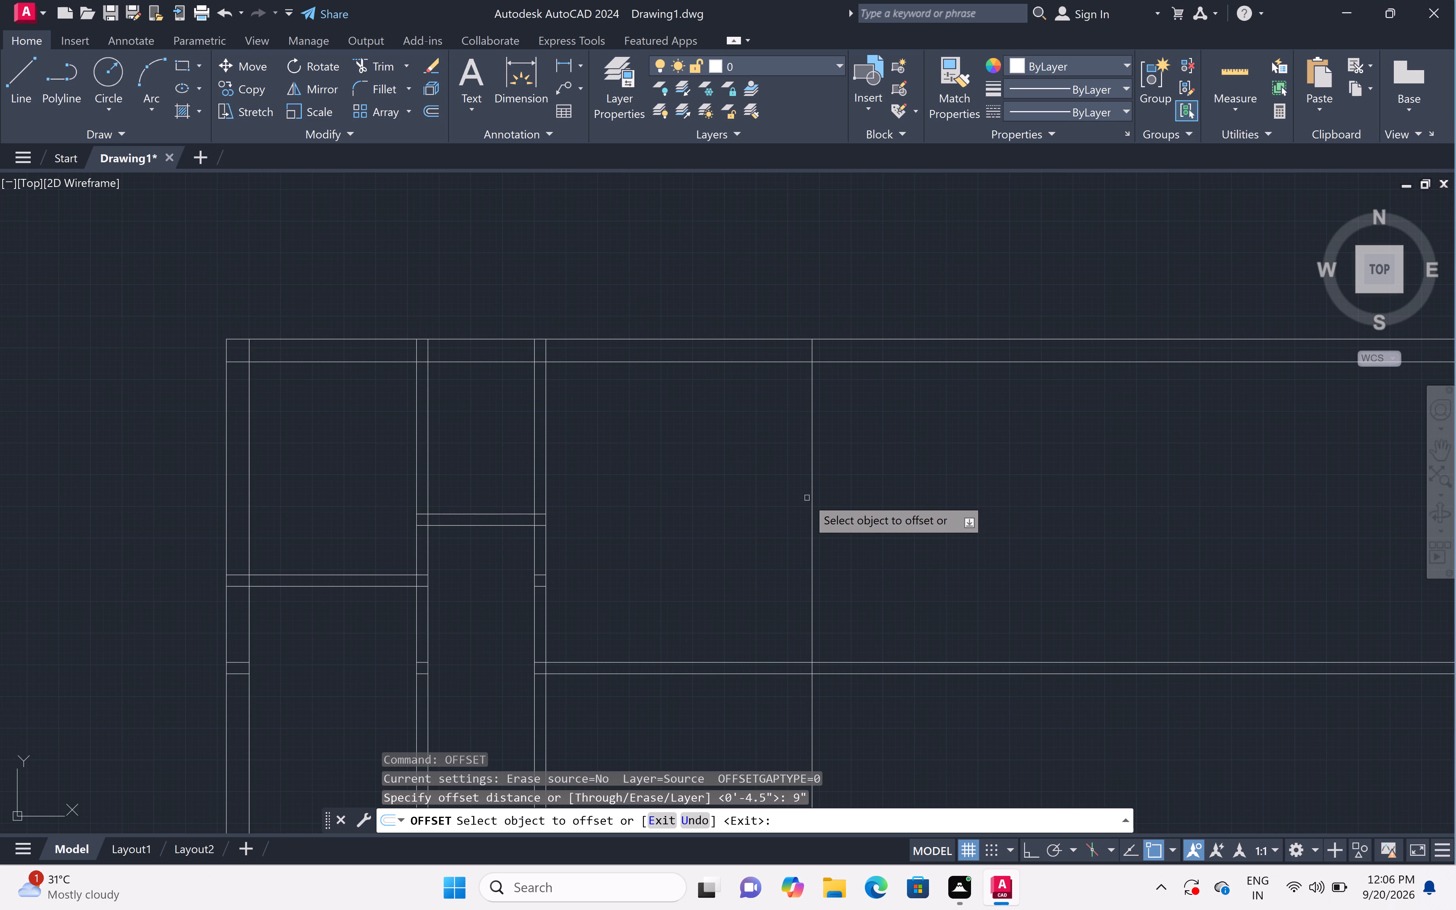
left_click(813, 500)
double_click(881, 501)
key("Escape")
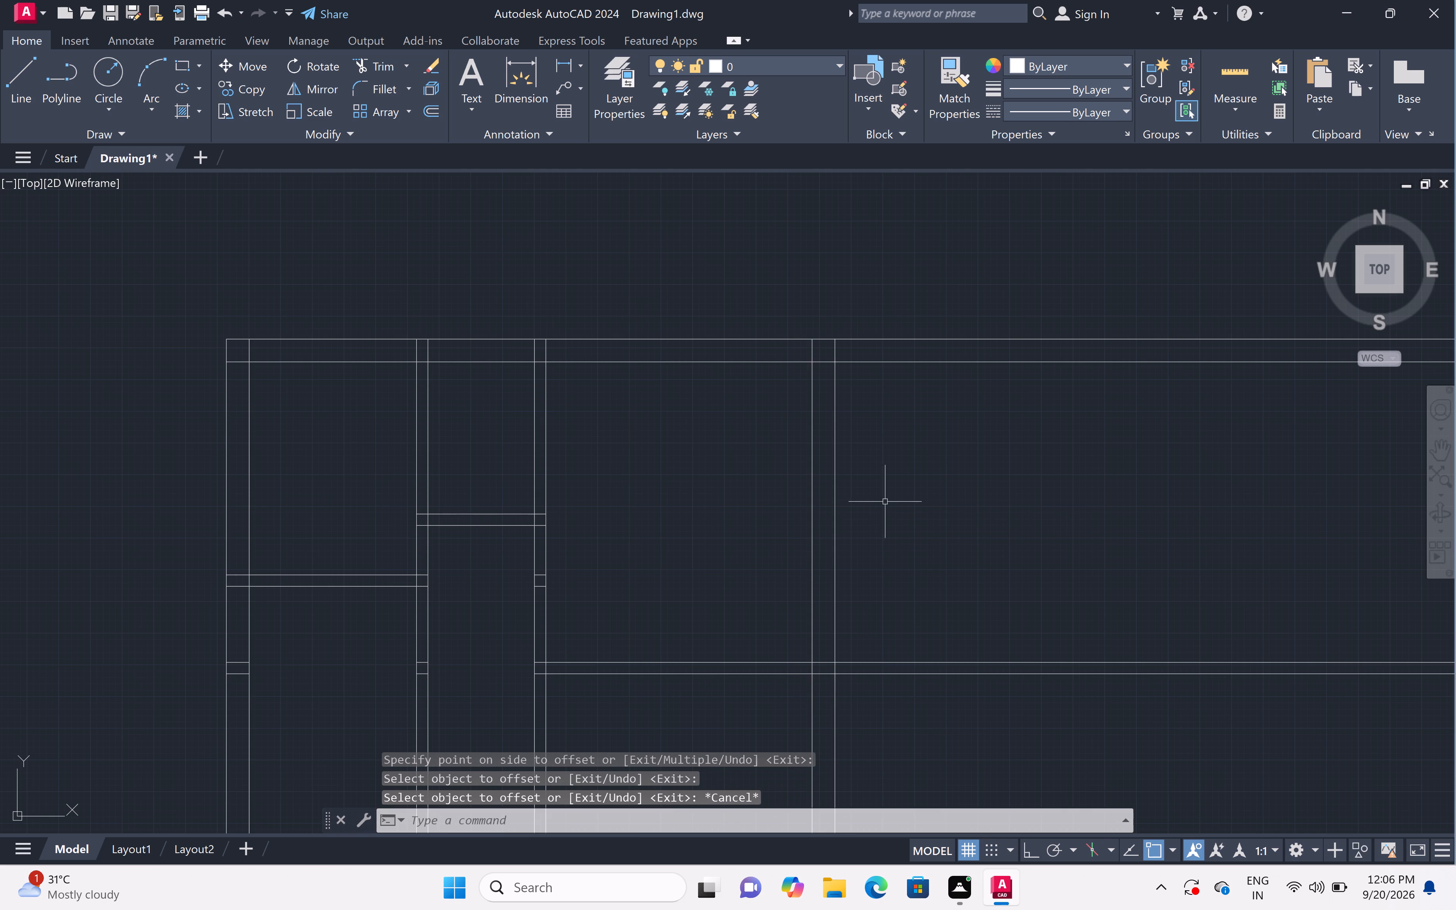
Trim the leftover stubs of the new horizontal pair inside the left outer wall and the first vertical partition.
scroll(885, 502, "down", 2)
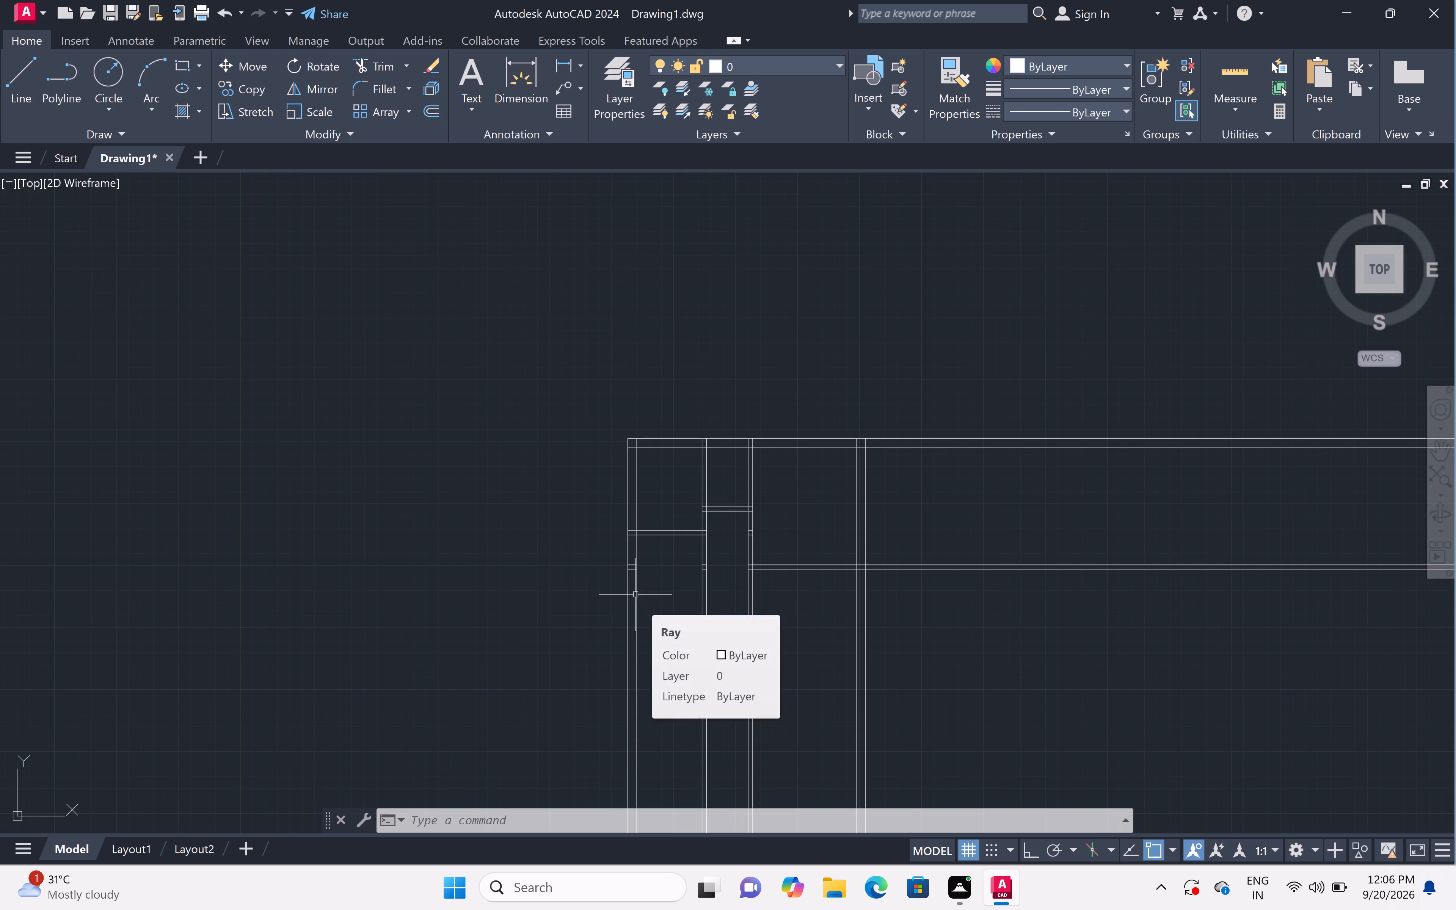
scroll(631, 592, "up", 2)
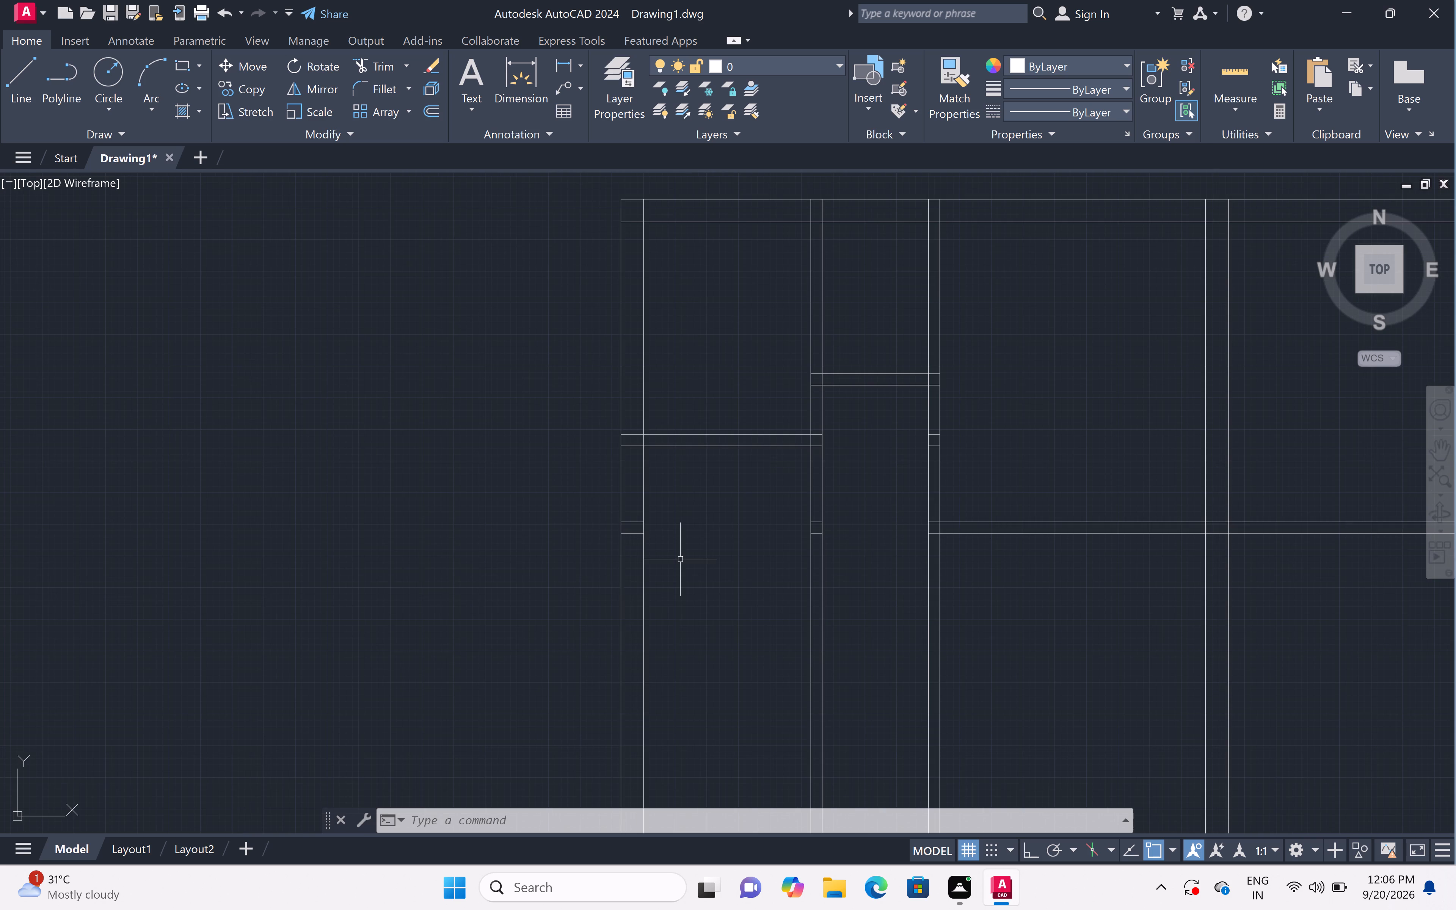
type("tr")
key("space")
scroll(646, 519, "up", 2)
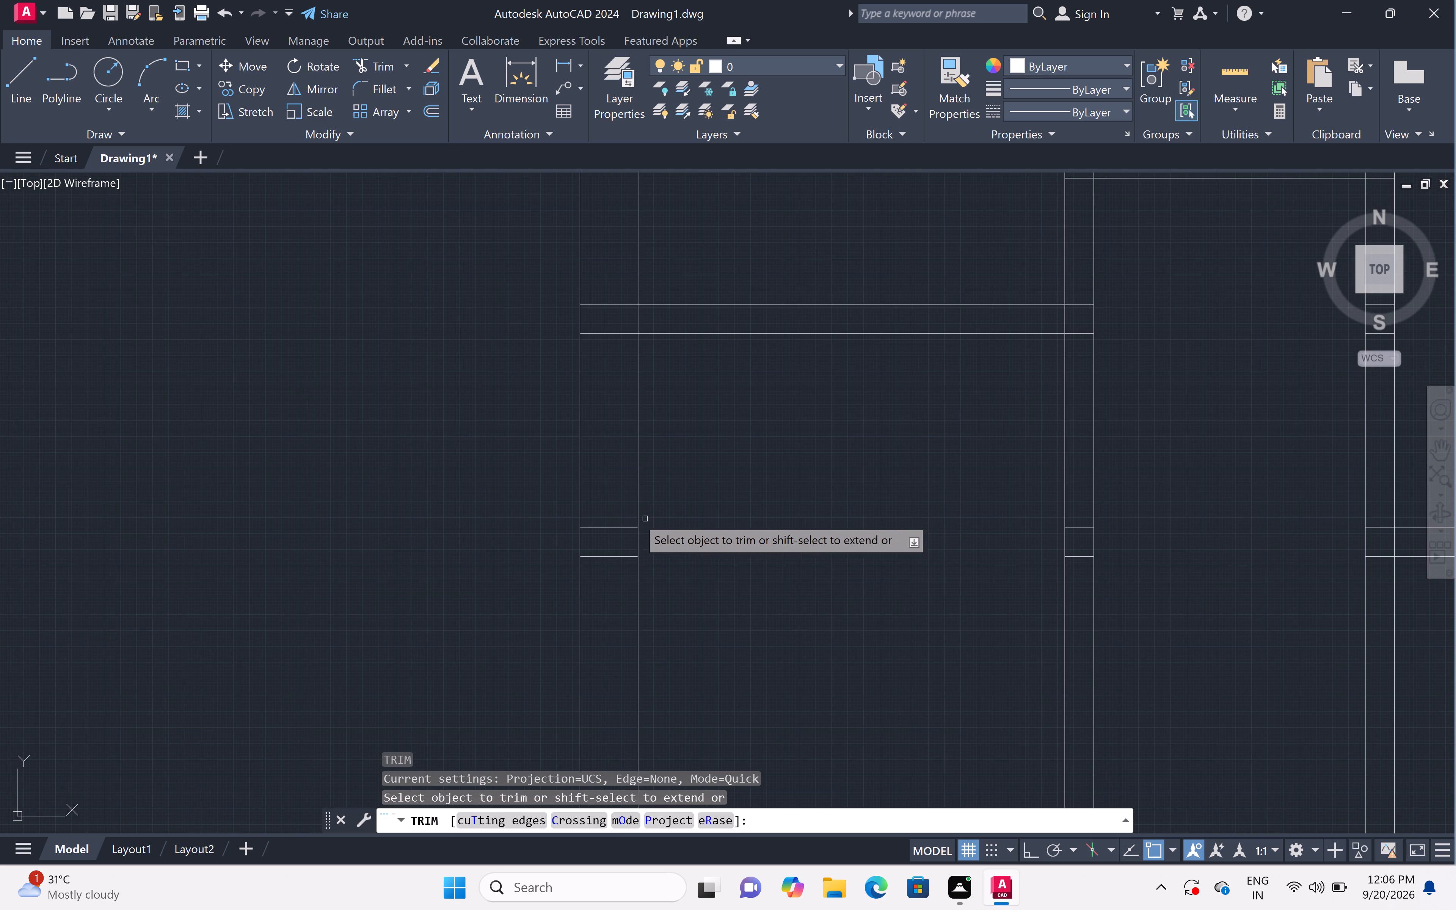
left_click(614, 516)
left_click(598, 575)
scroll(599, 571, "down", 3)
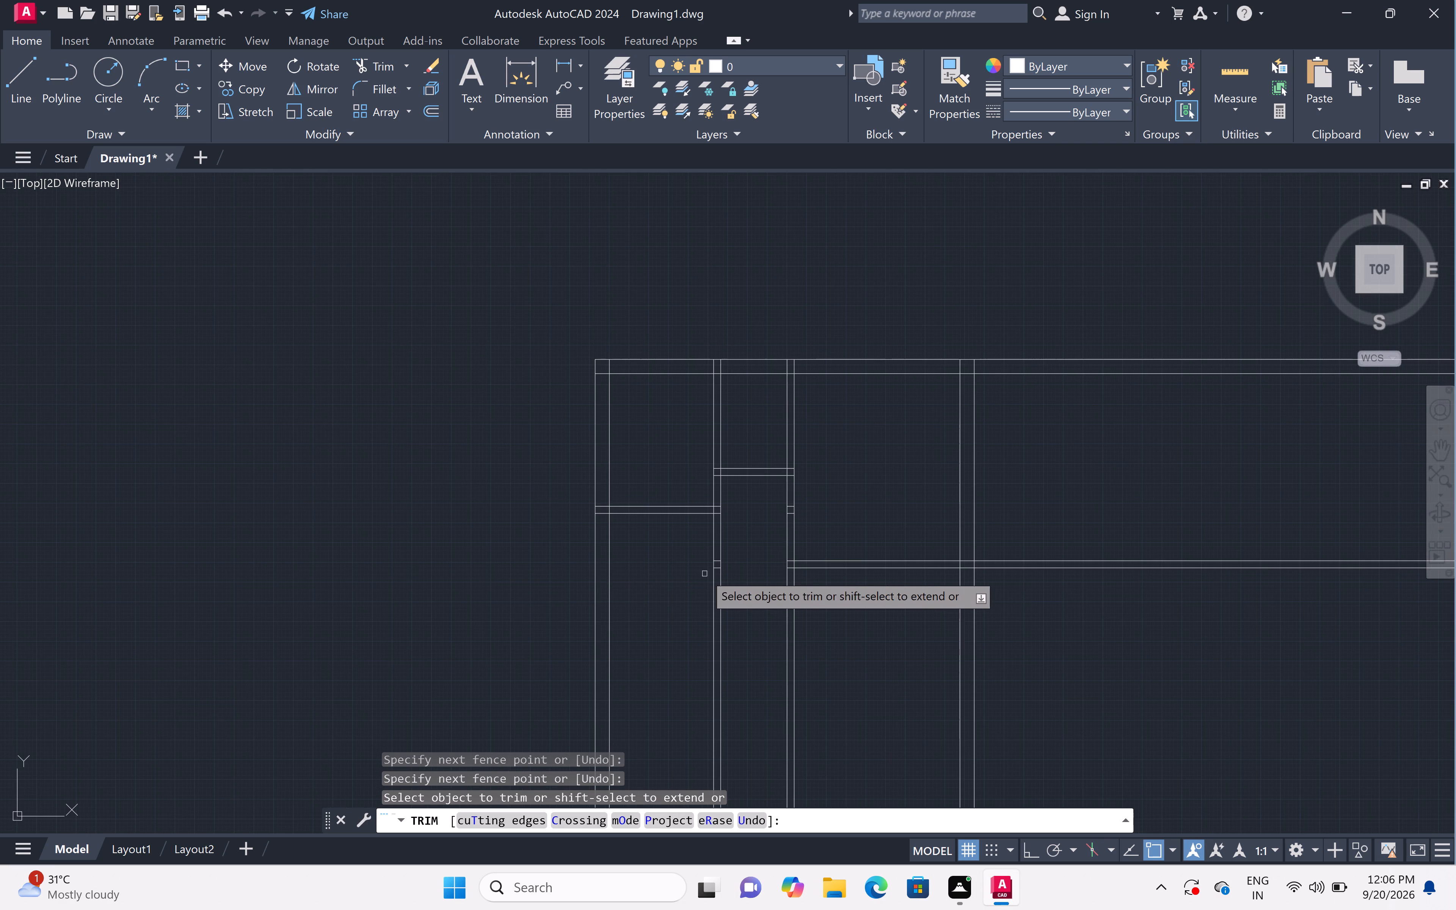
scroll(719, 567, "up", 4)
left_click(701, 508)
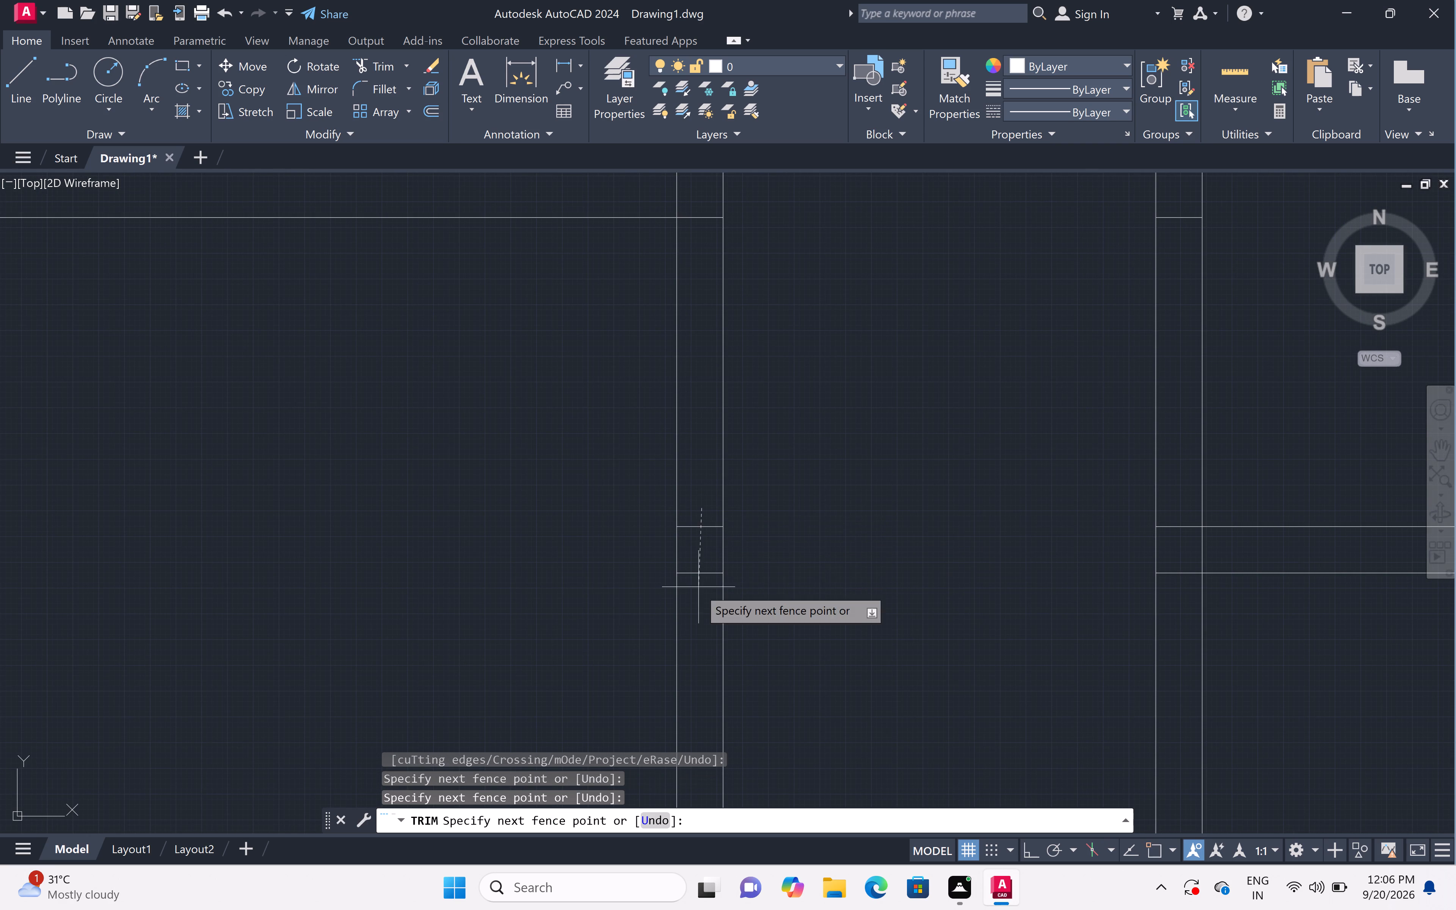
left_click(696, 595)
scroll(697, 594, "down", 5)
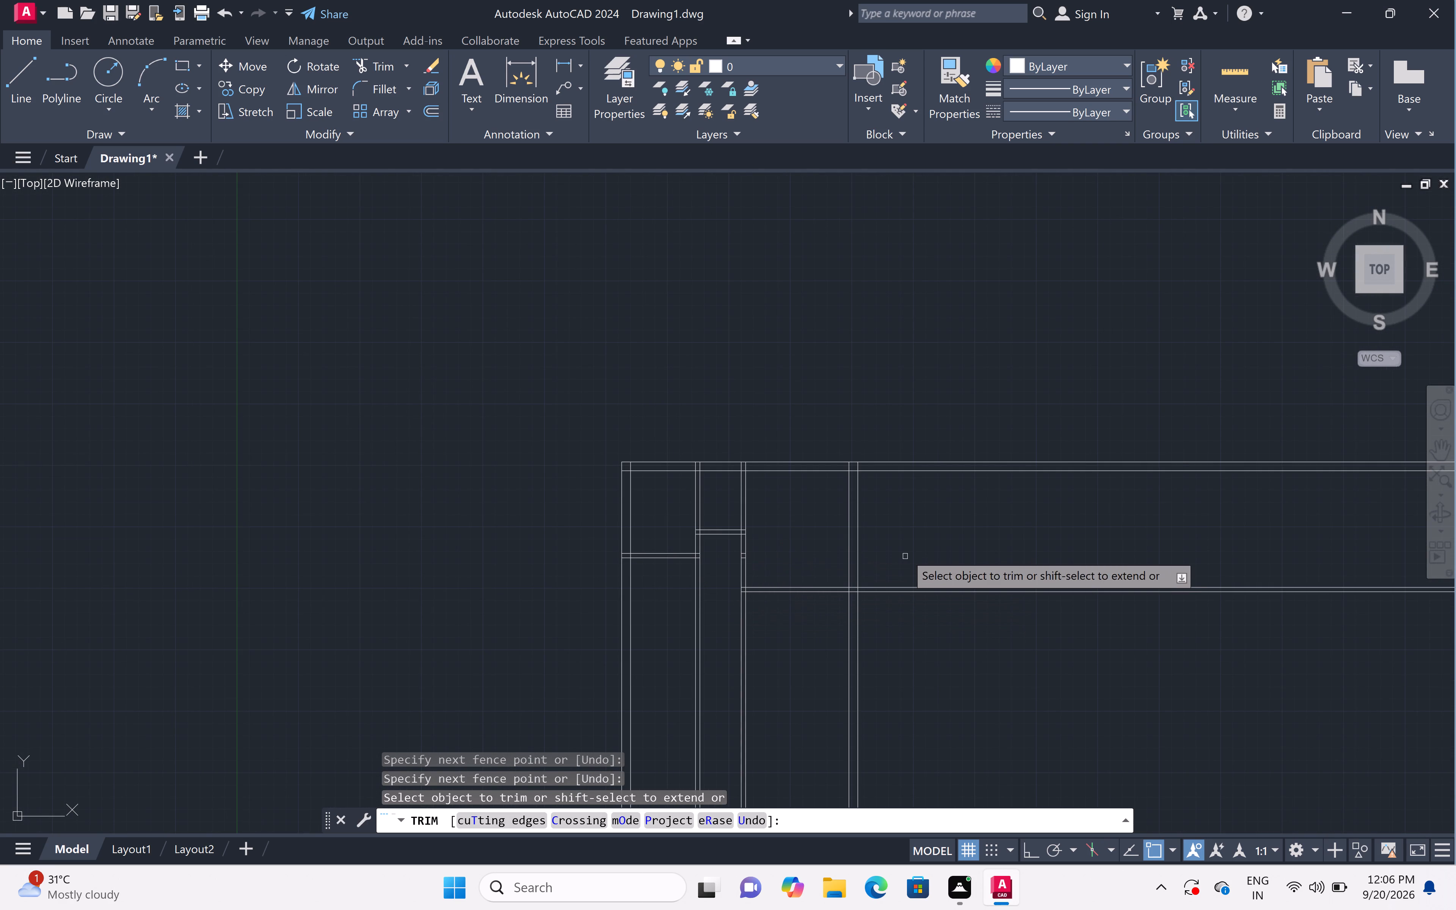
Trim the top wall lines and the lower horizontal partition pair where they extend beyond the right outer wall.
left_click(892, 442)
left_click(924, 704)
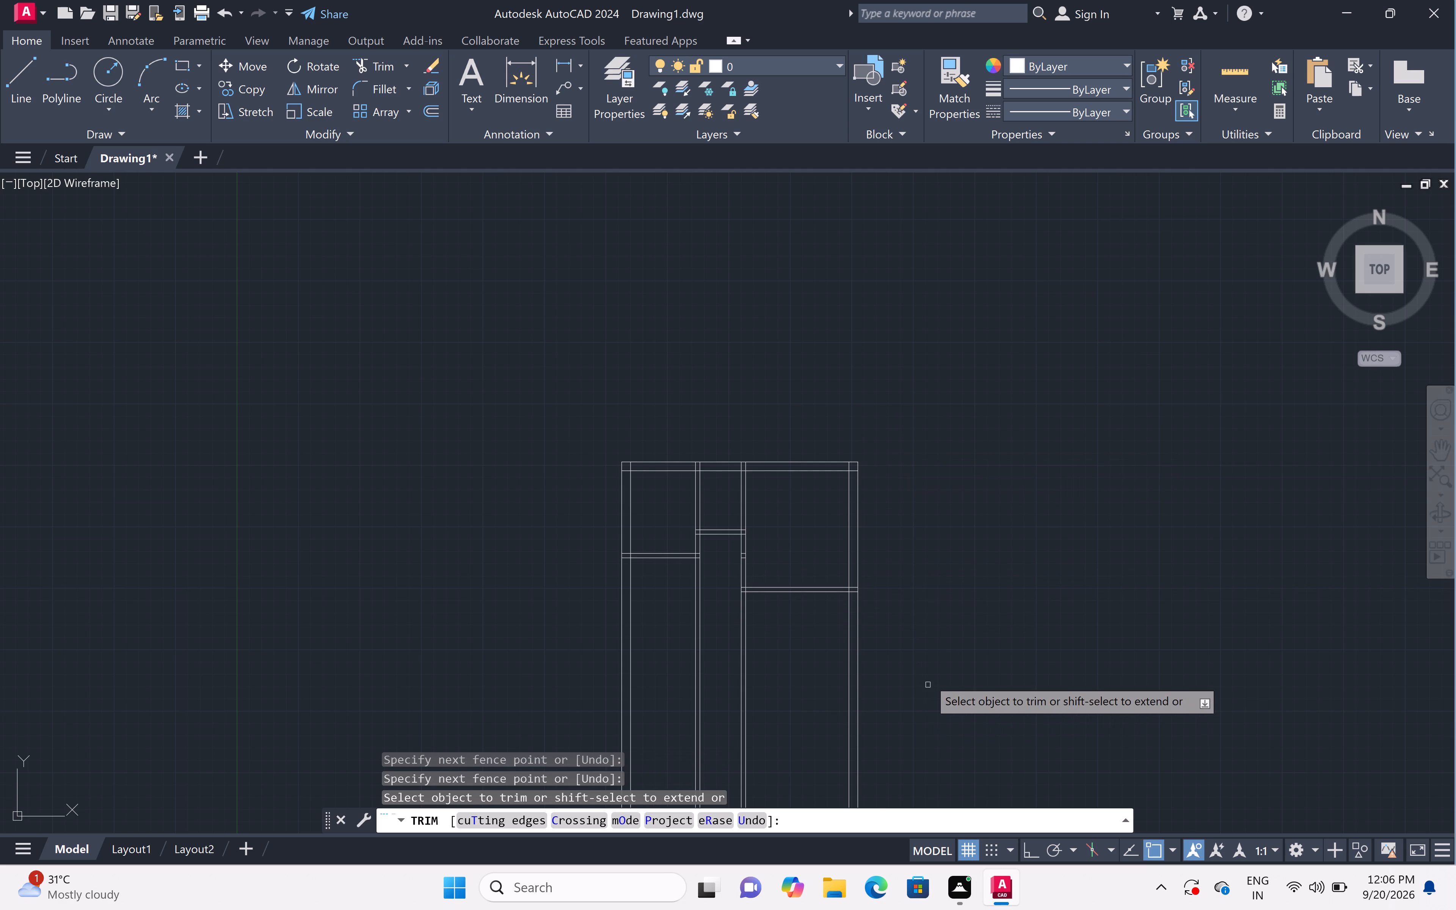
scroll(930, 672, "down", 4)
scroll(925, 742, "up", 3)
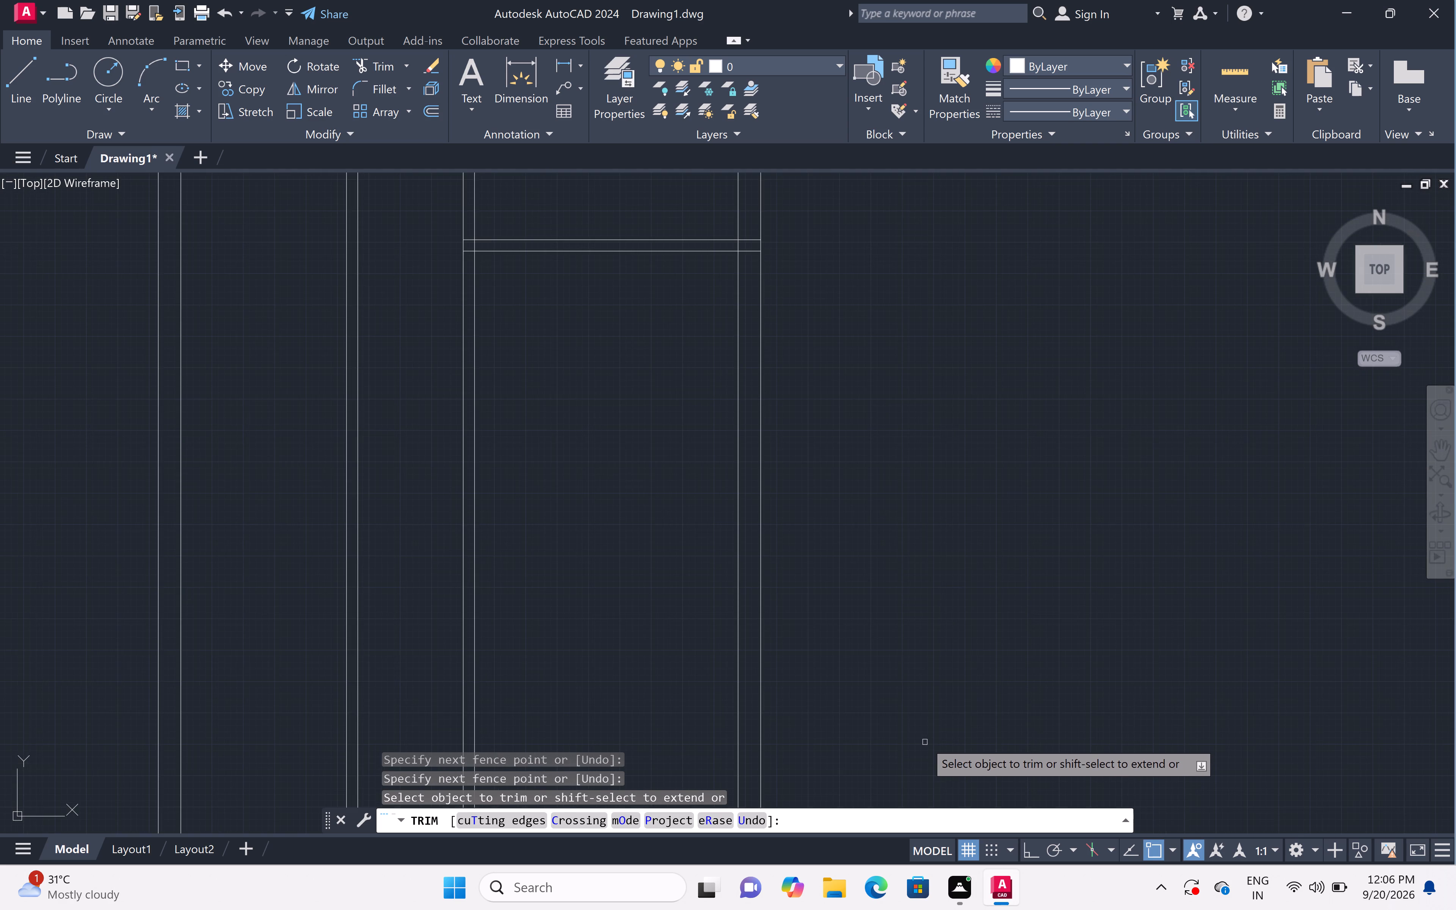
scroll(925, 741, "down", 1)
key("Escape")
key("Escape")
key("Escape")
key("Escape")
key("Escape")
key("Escape")
key("Escape")
key("Escape")
key("Escape")
key("Escape")
key("Escape")
key("Escape")
key("Escape")
key("Escape")
key("Escape")
key("Escape")
key("Escape")
key("Escape")
key("Escape")
key("Escape")
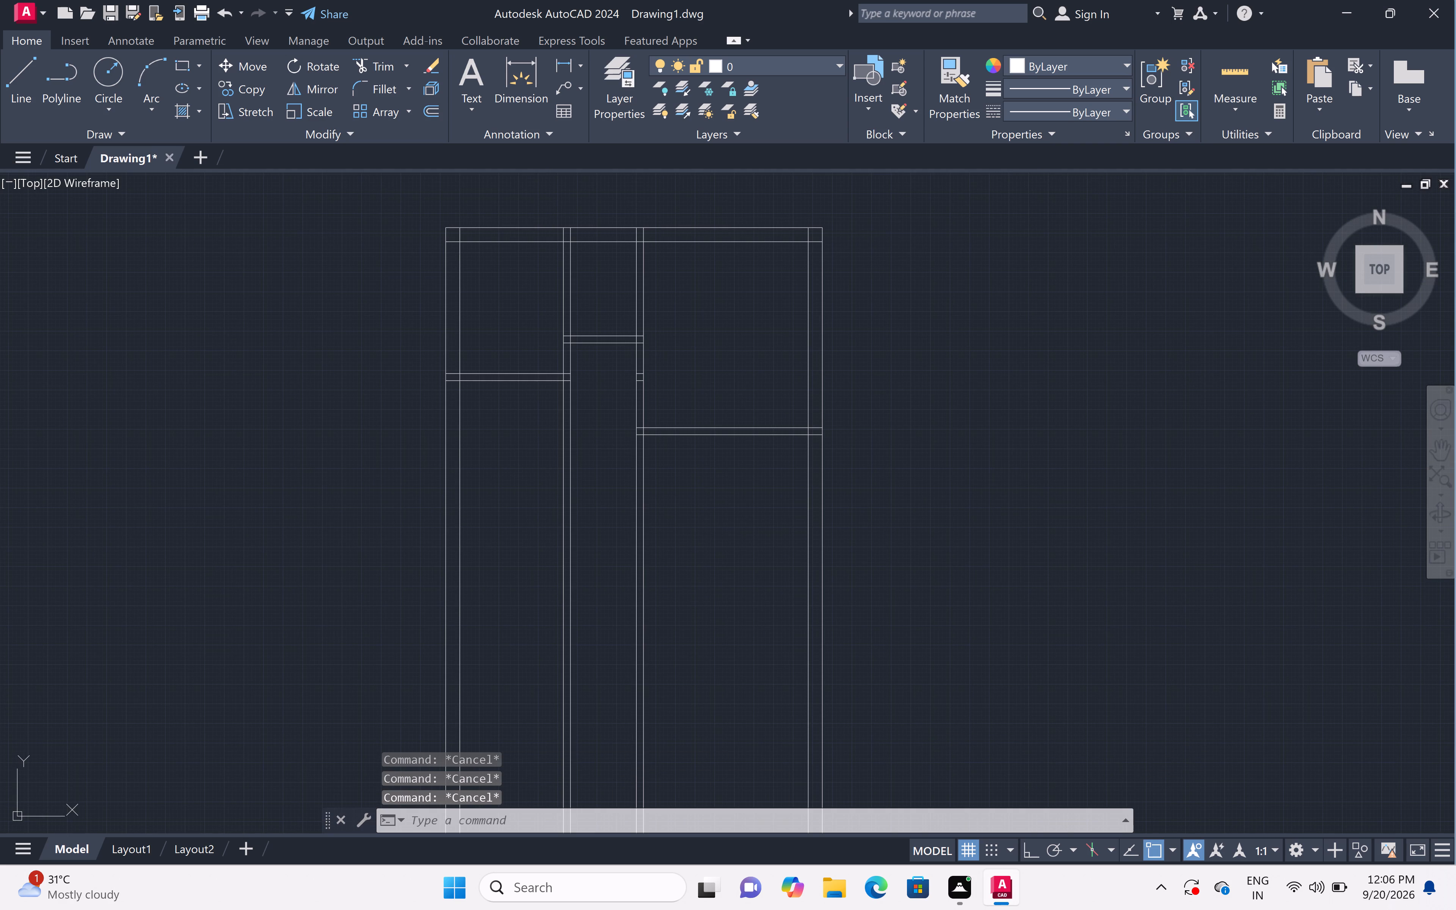
key("Escape")
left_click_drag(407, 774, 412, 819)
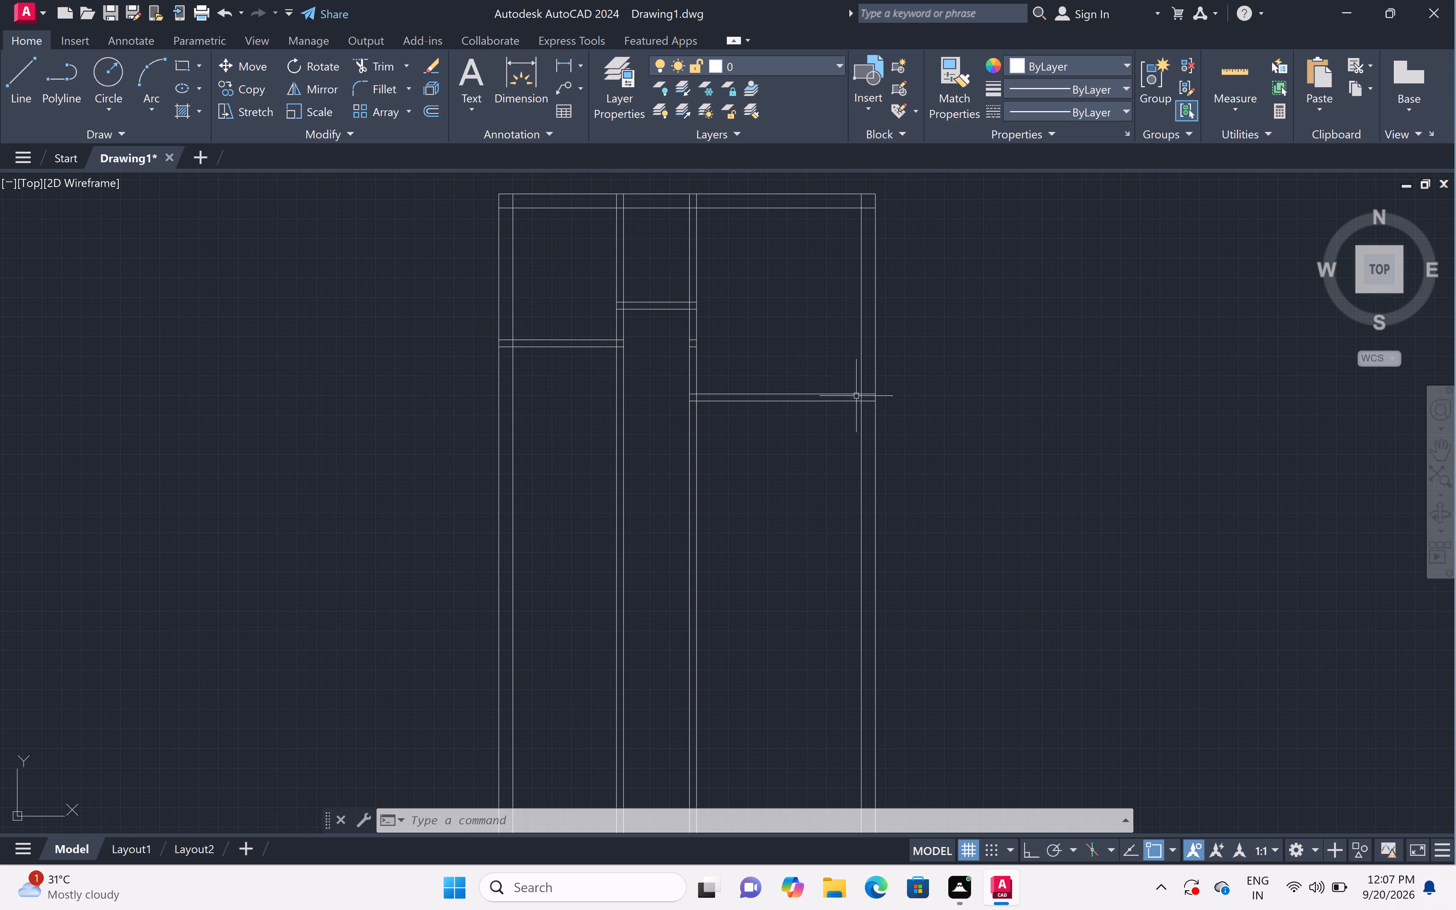
Offset the lower line of the right room's horizontal partition 3'6" downward.
scroll(846, 384, "up", 2)
type("off")
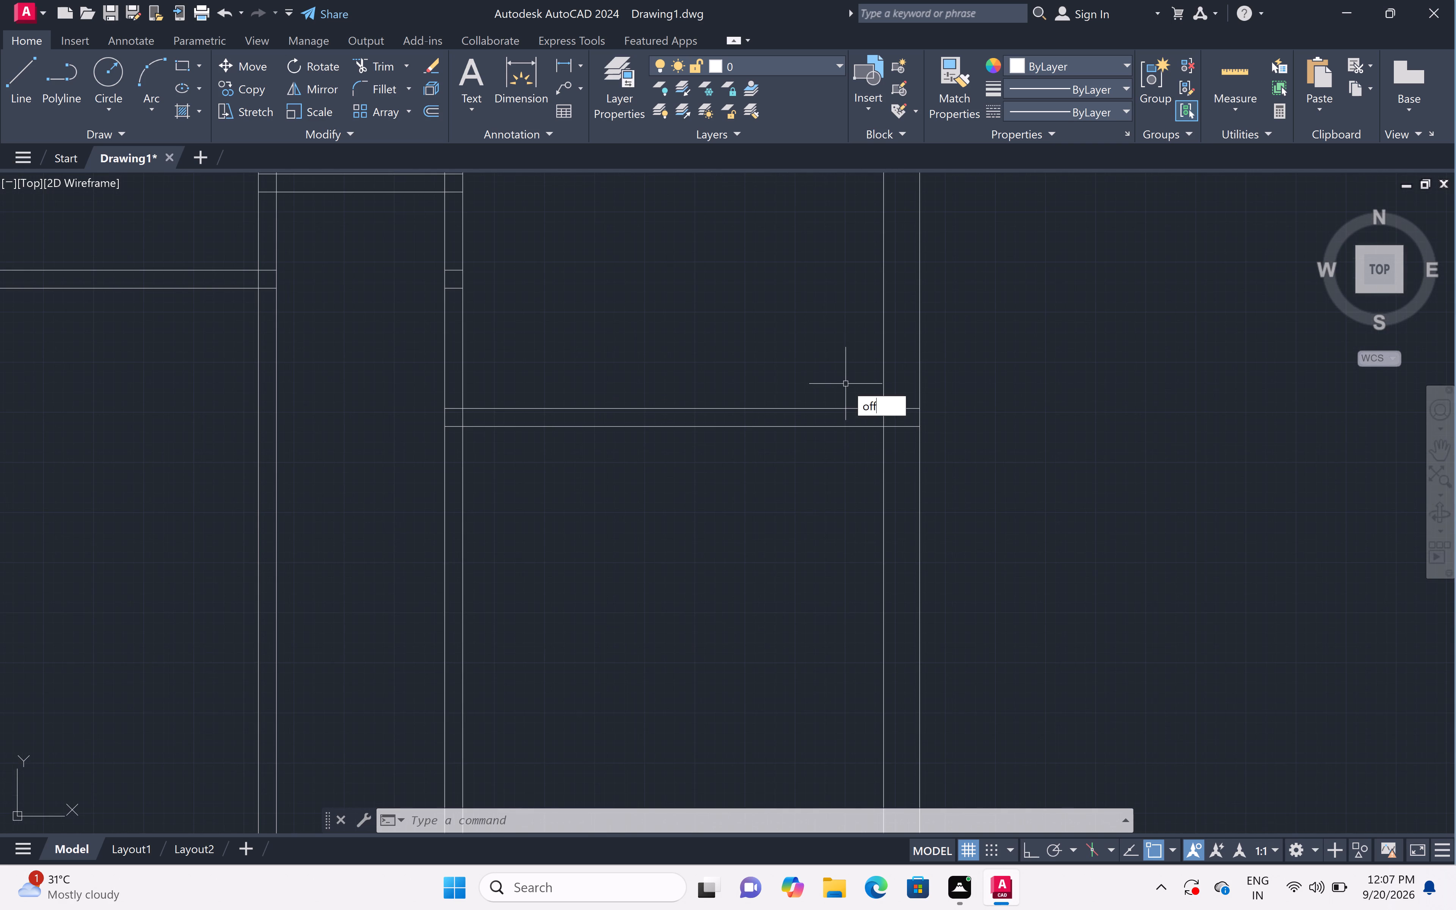
key("space")
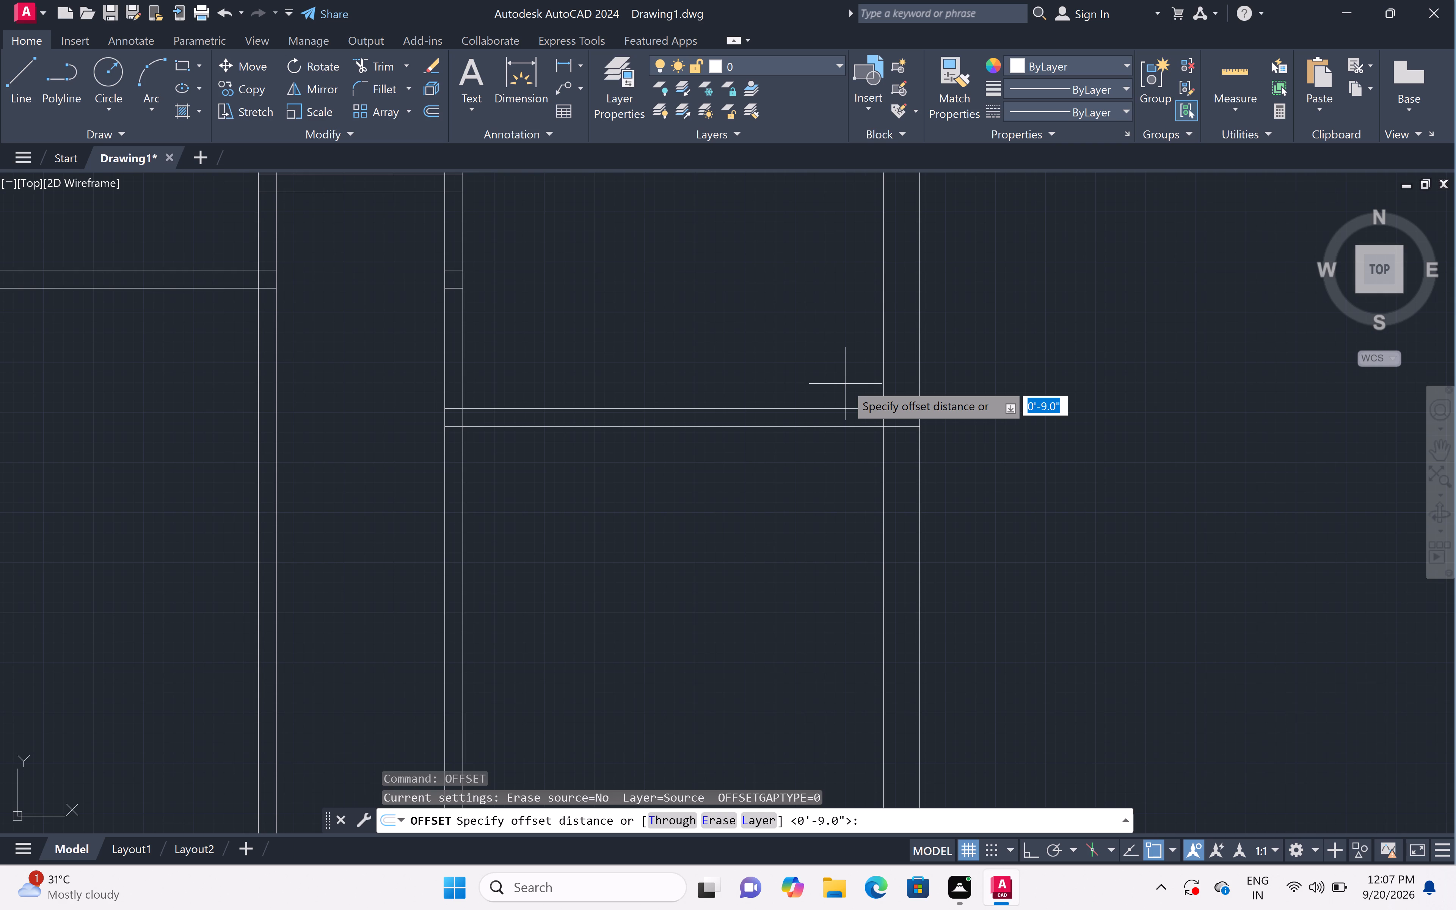
key("3")
type("'6\"")
key("space")
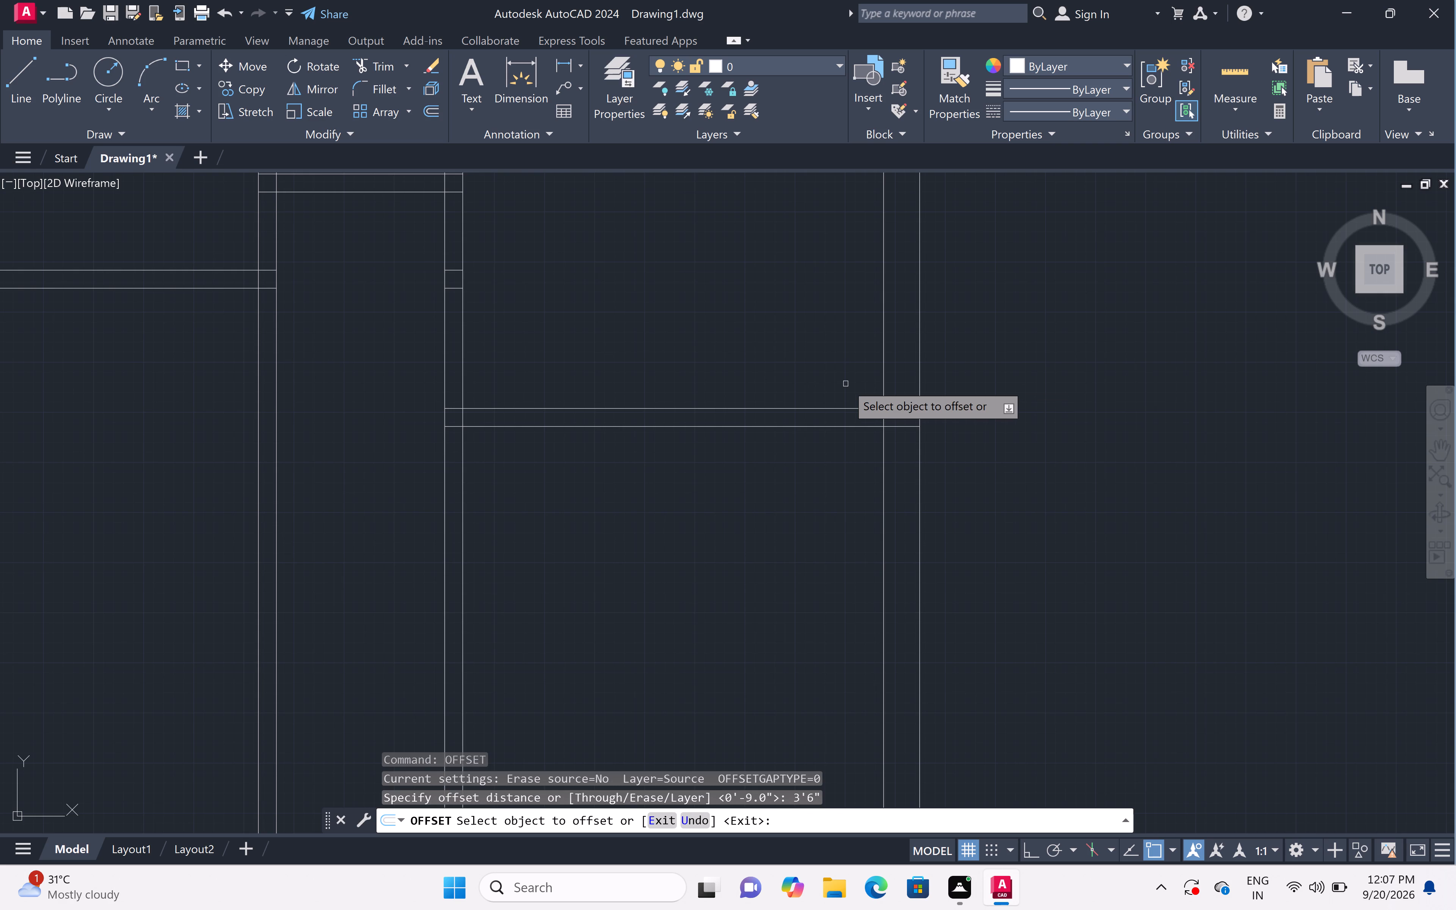
left_click(812, 426)
left_click(811, 524)
key("space")
Offset the new horizontal line 4.5" downward to give the partition its thickness.
key("space")
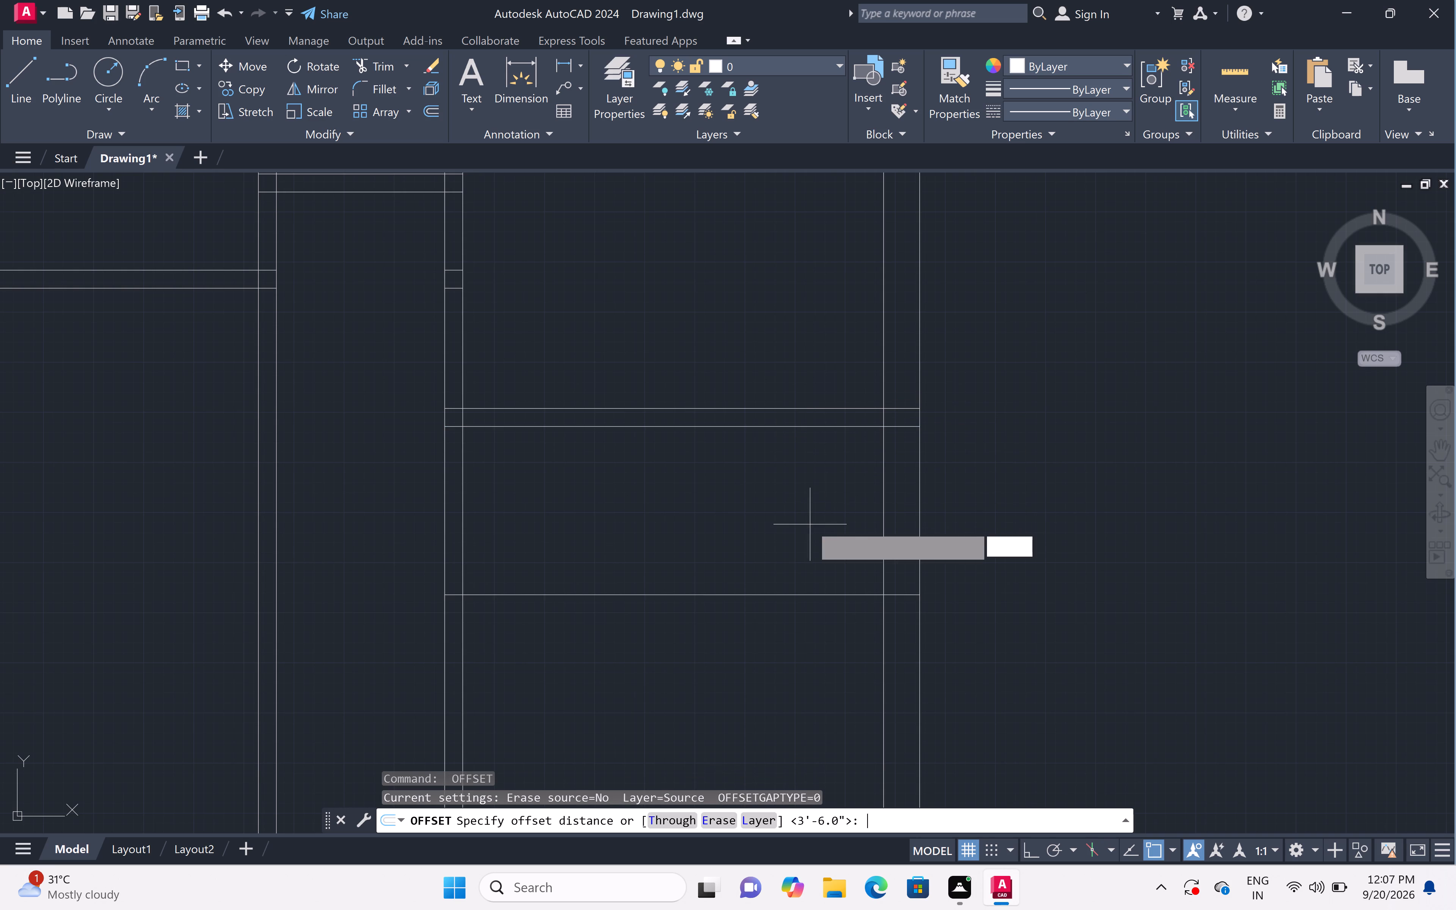
key("4")
key("period")
key("5")
type("\"")
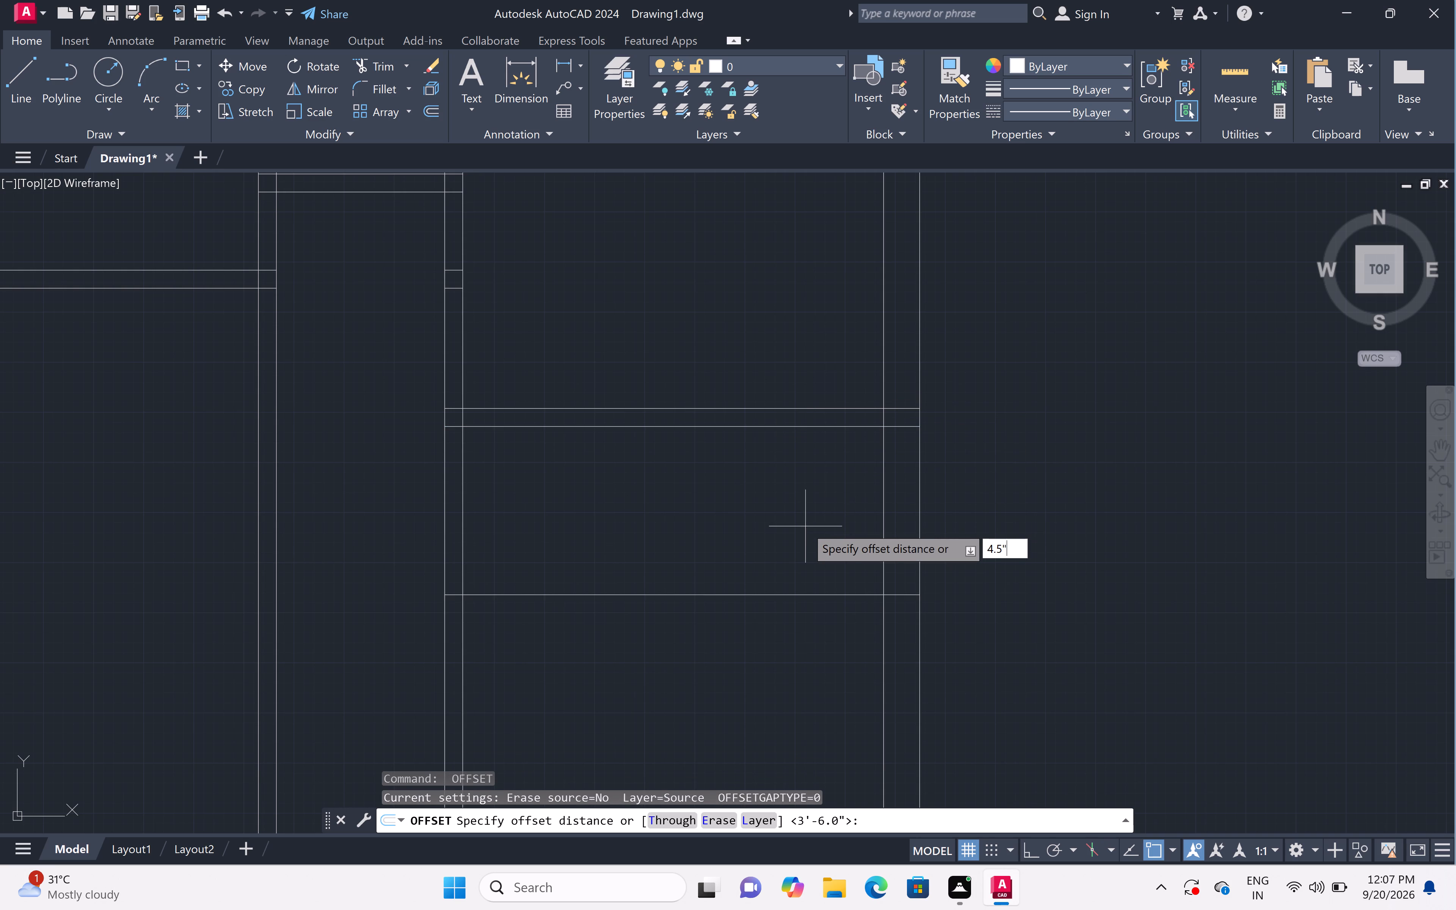
key("space")
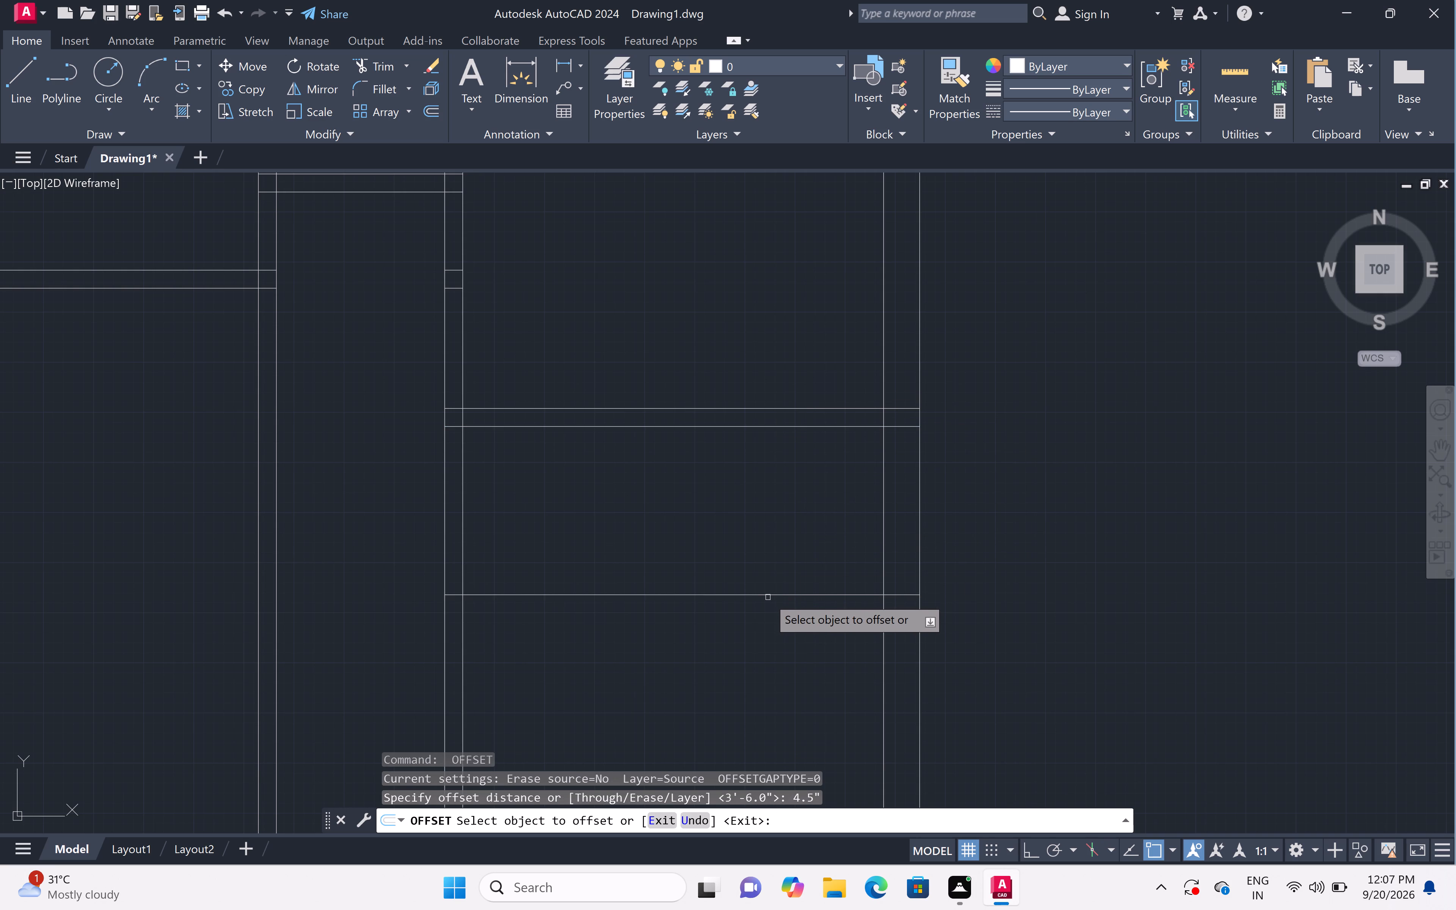
double_click(768, 596)
left_click(764, 639)
key("space")
Offset the inner face of the right outer wall 5'4.5" to the left.
key("space")
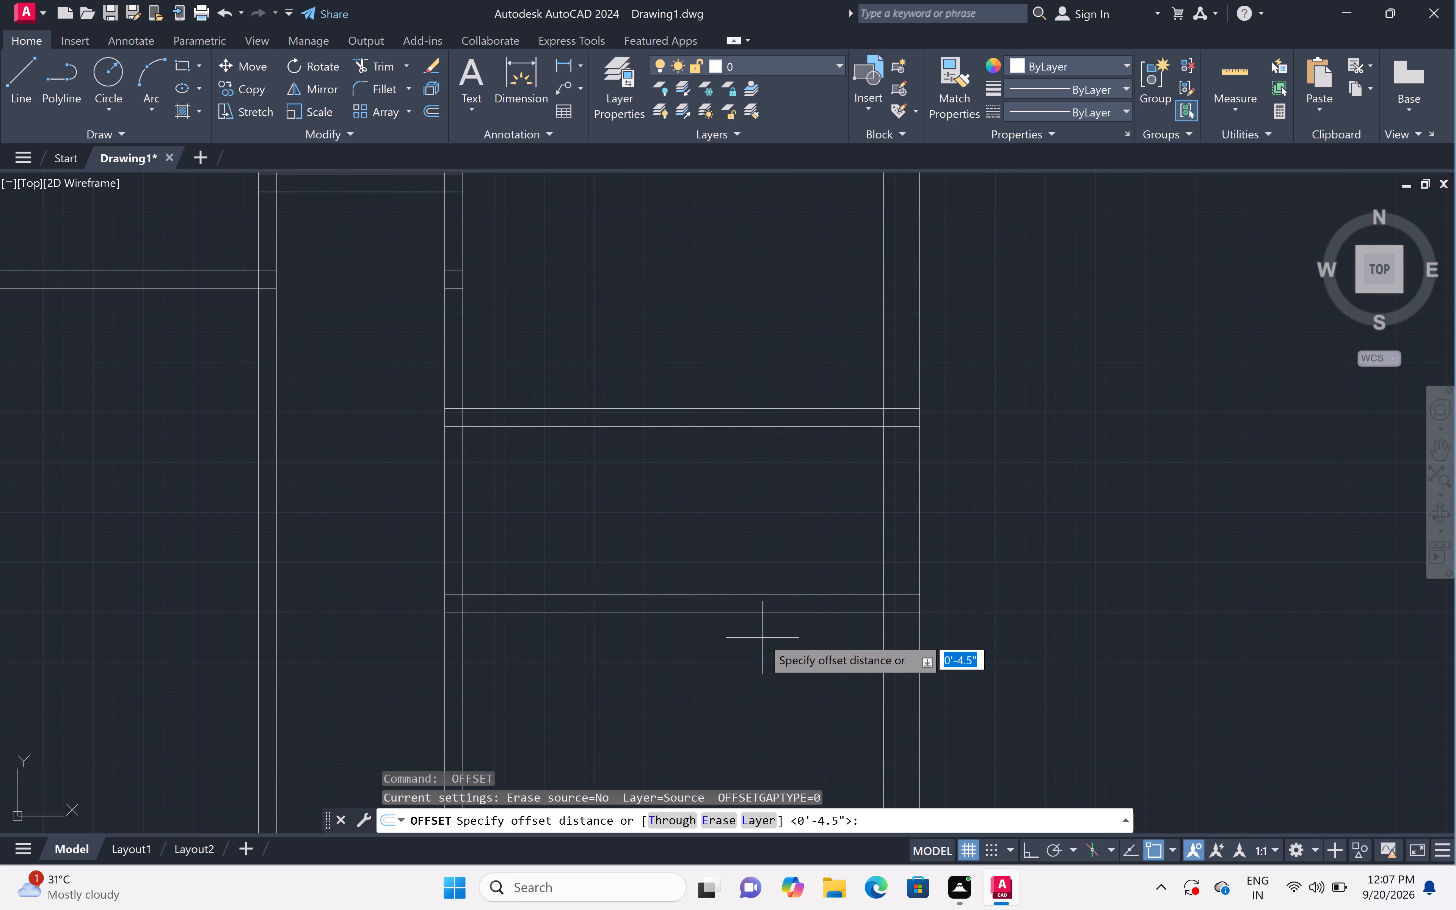
key("5")
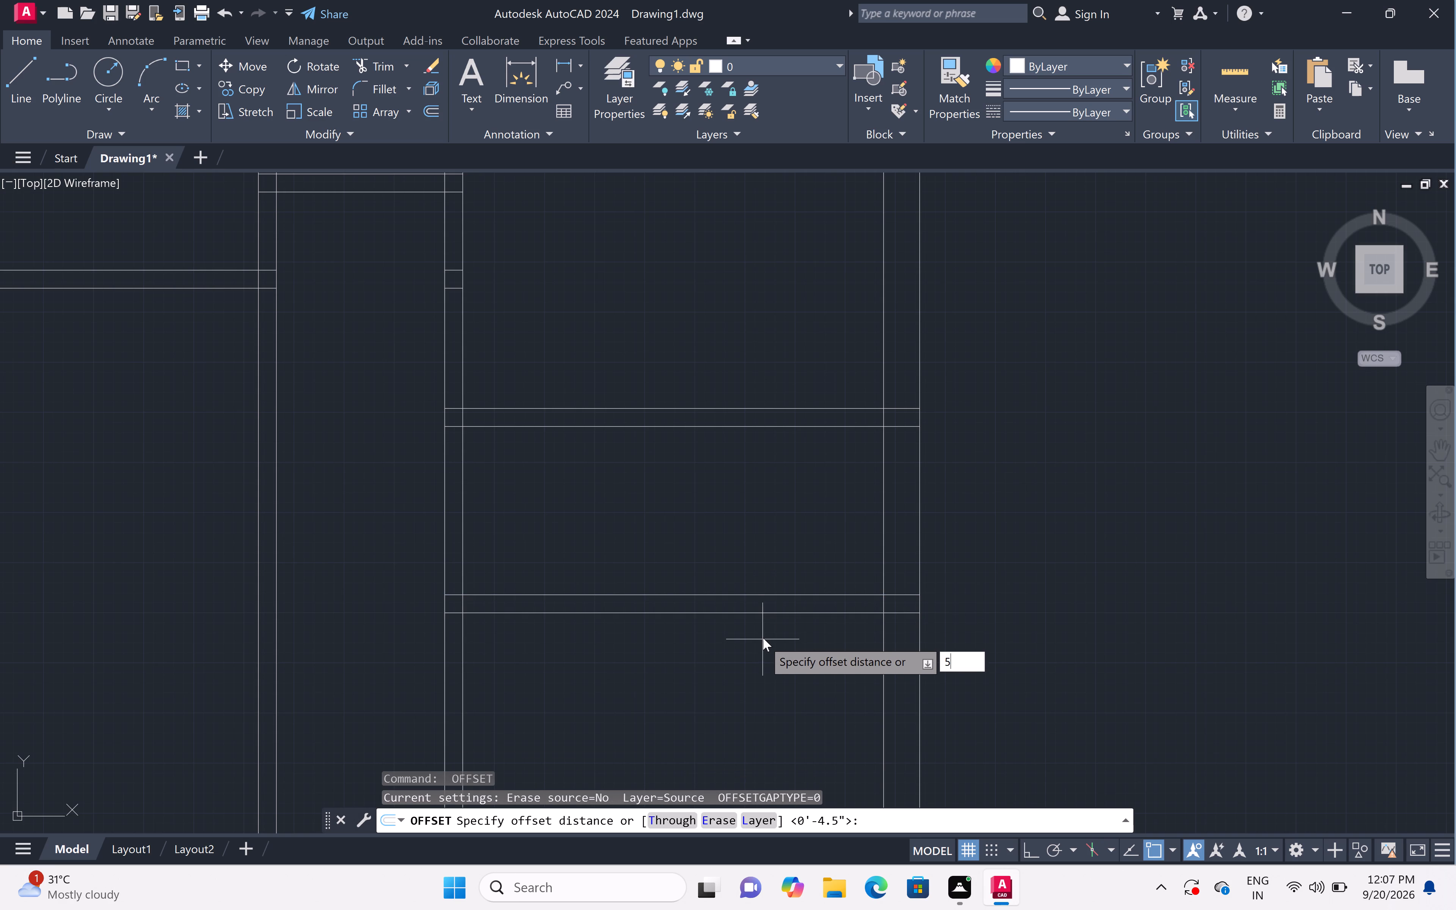
key("apostrophe")
key("4")
key("period")
key("5")
key("shift+quotedbl")
key("space")
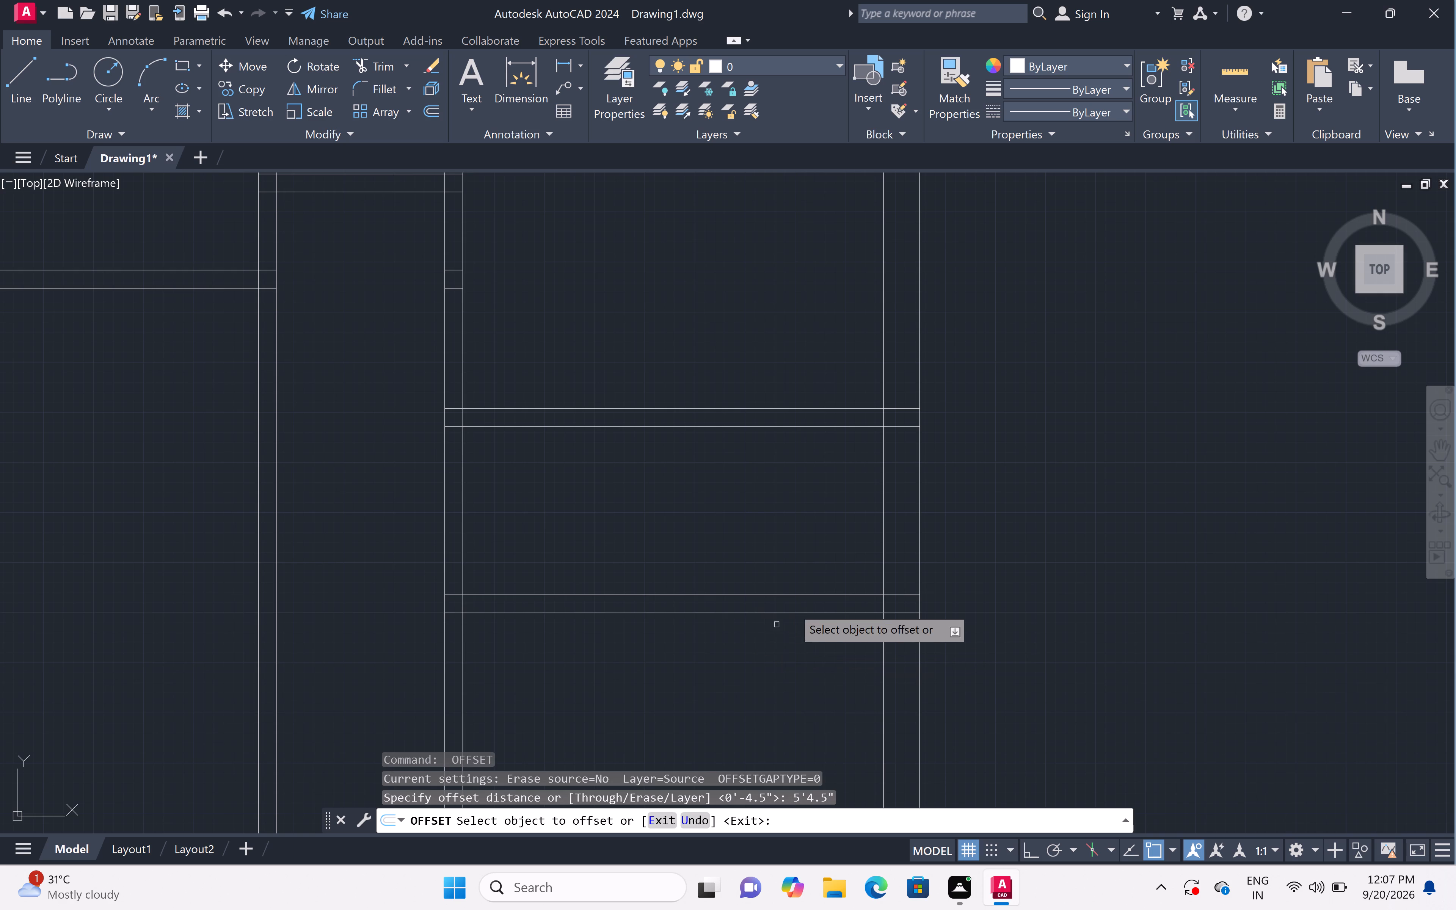
left_click(882, 570)
left_click(722, 571)
key("space")
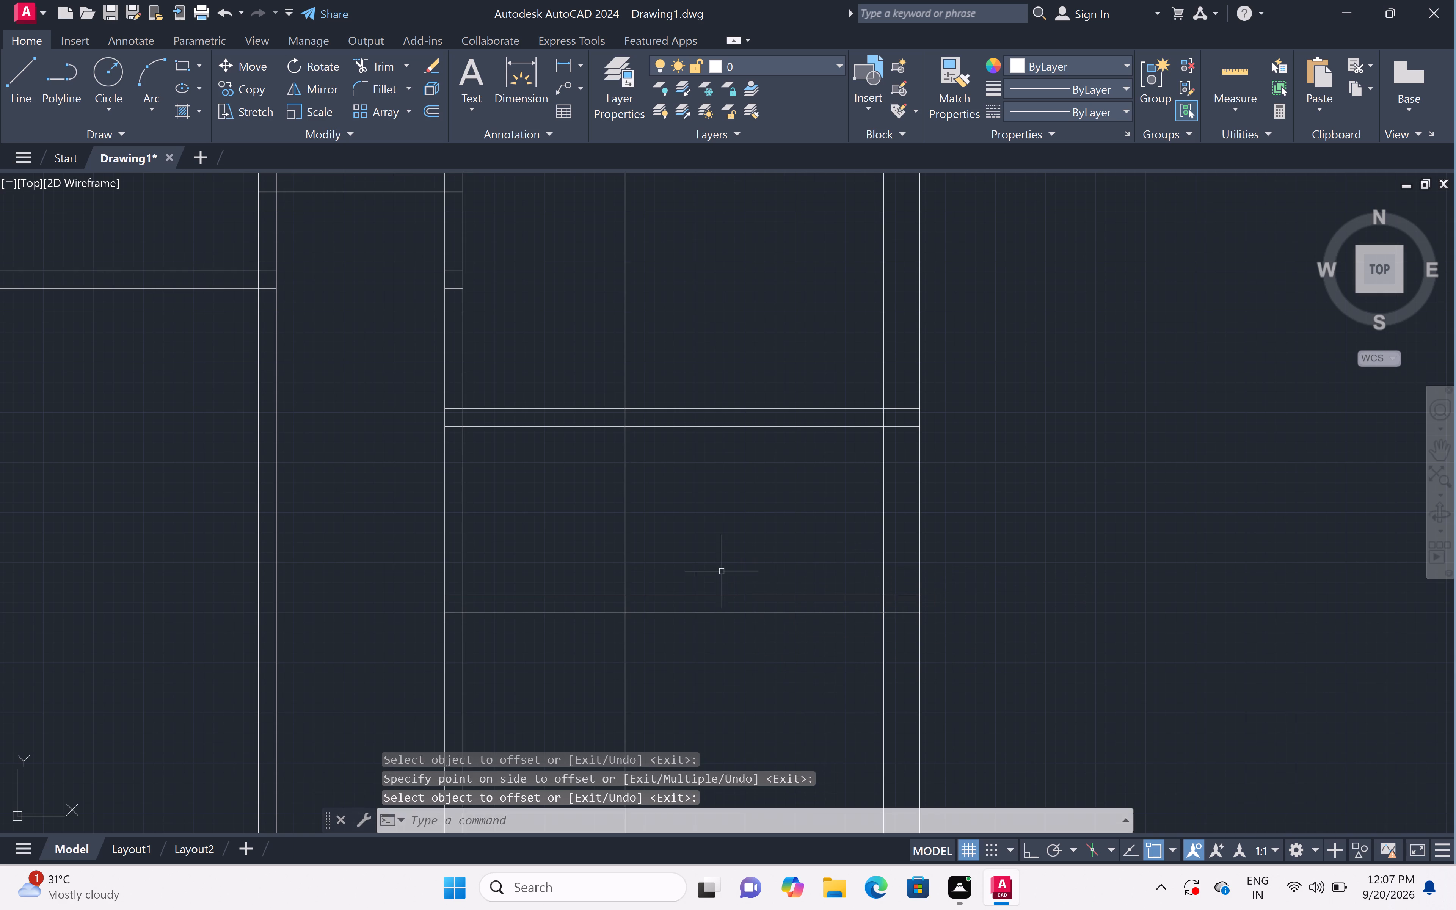
Offset the new vertical line 4.5" to the left to form a vertical partition.
key("space")
type("4.5\"")
key("space")
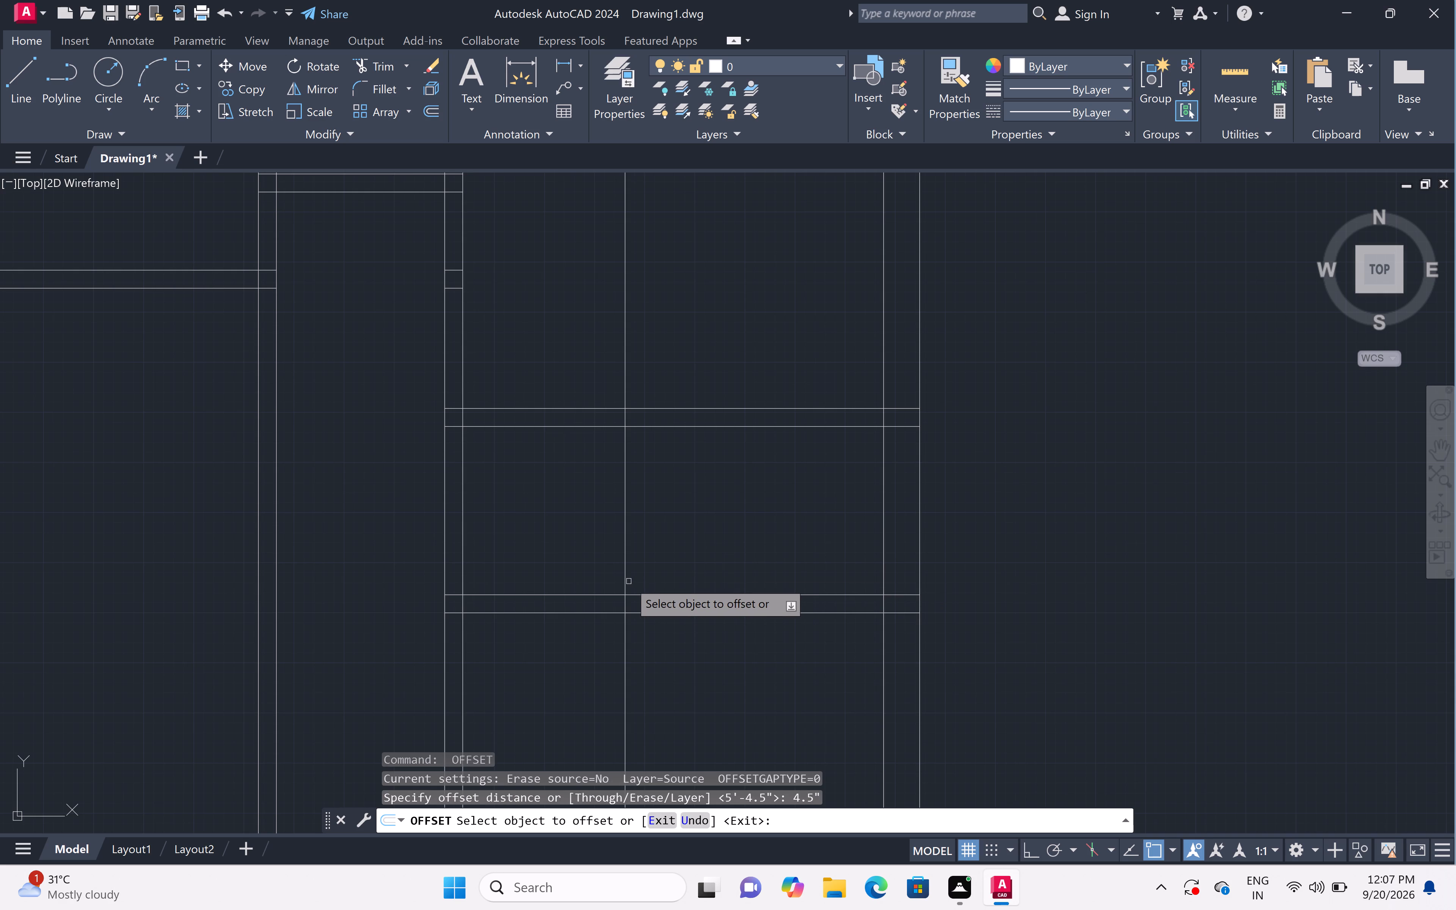
left_click(626, 581)
left_click(435, 585)
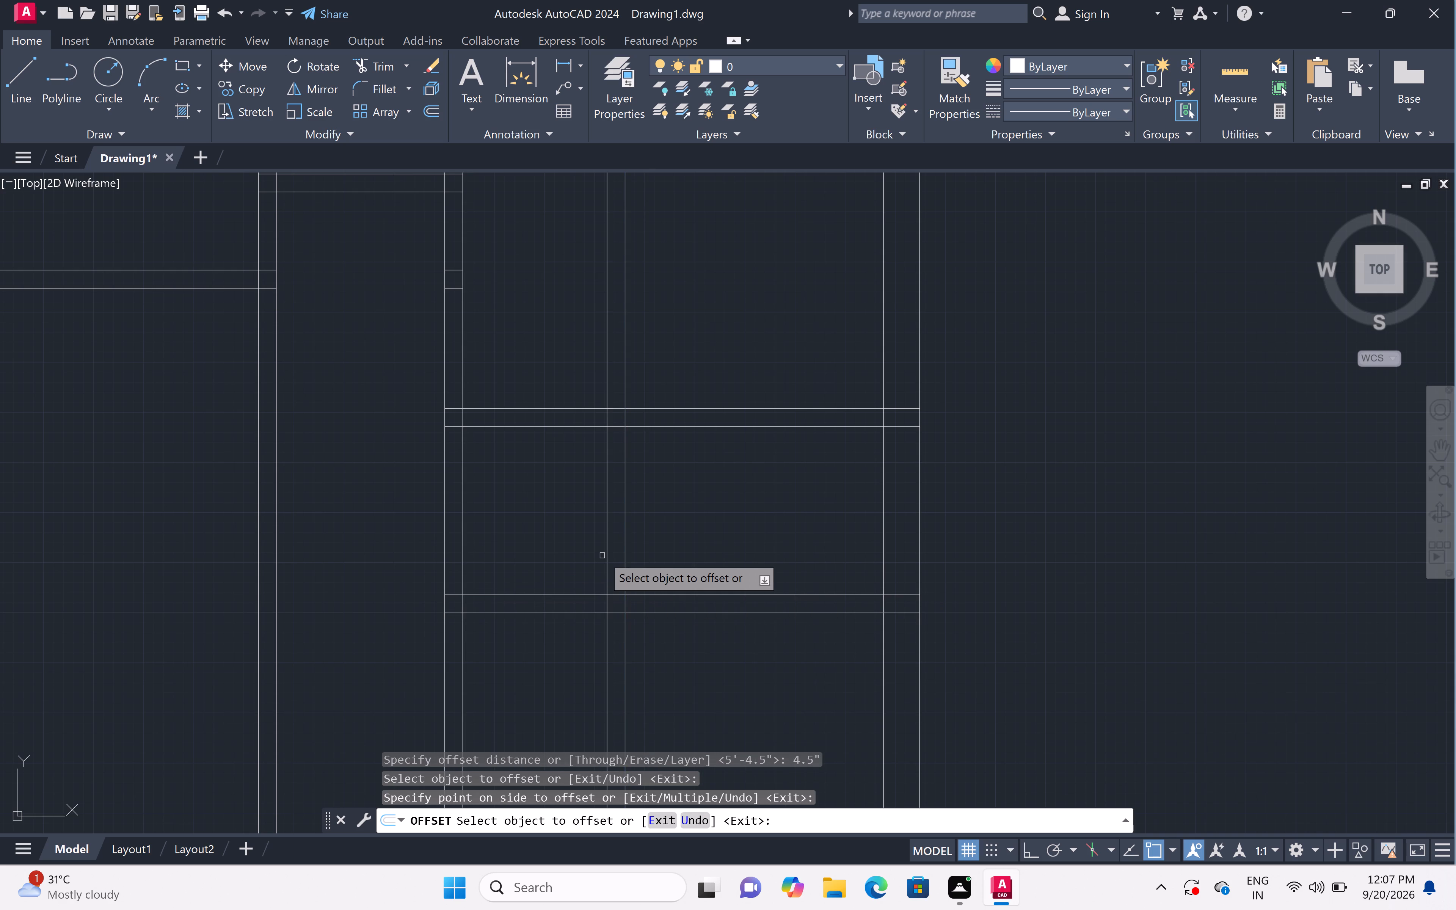
key("Escape")
Trim the new vertical pair below the lower horizontal partition and above the upper one.
type("tr")
key("space")
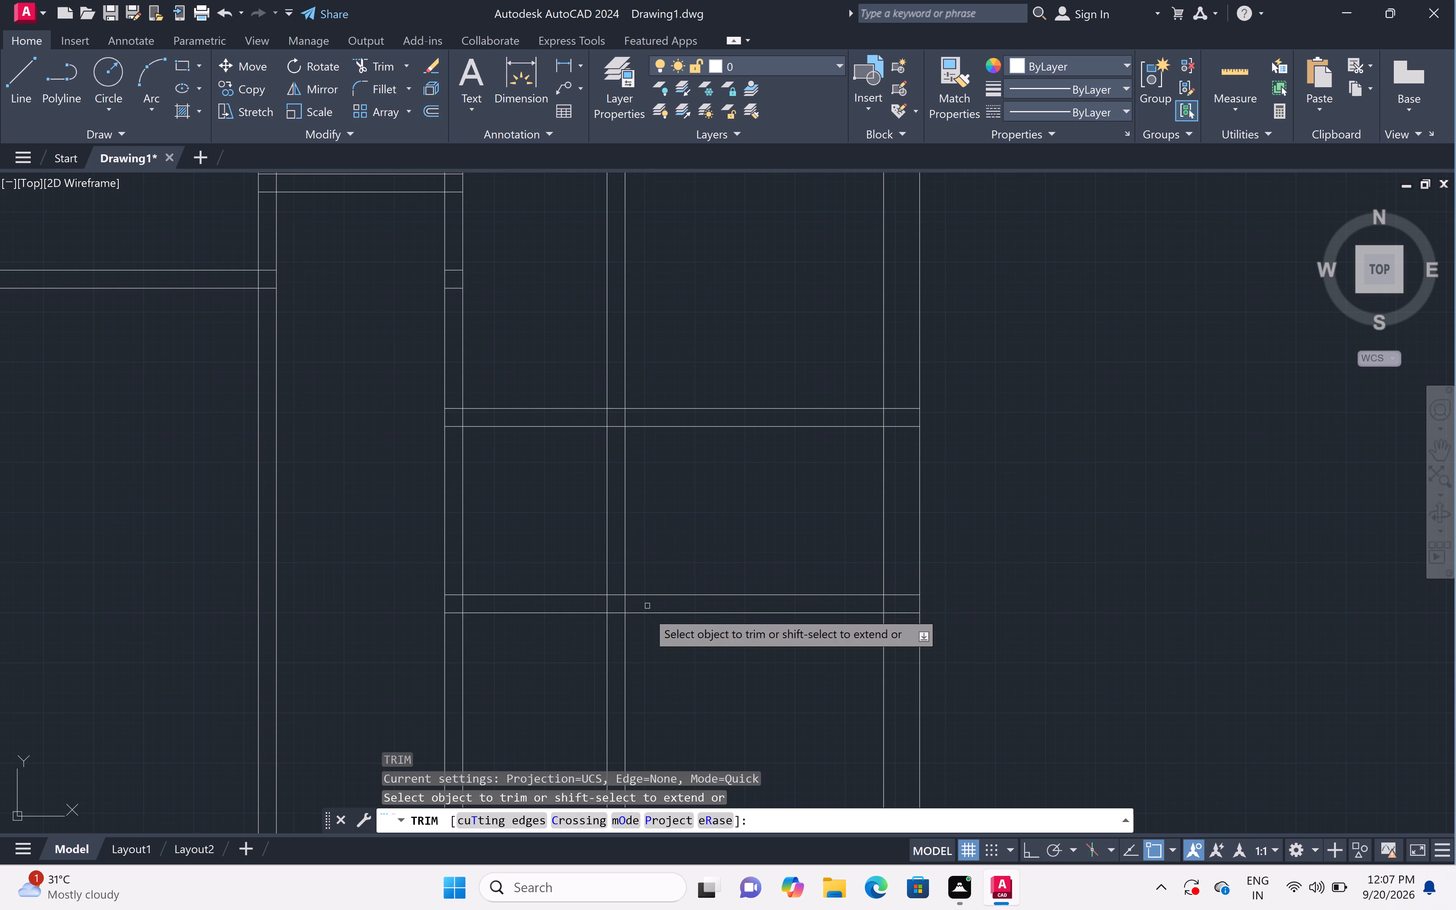
left_click(656, 653)
left_click(597, 654)
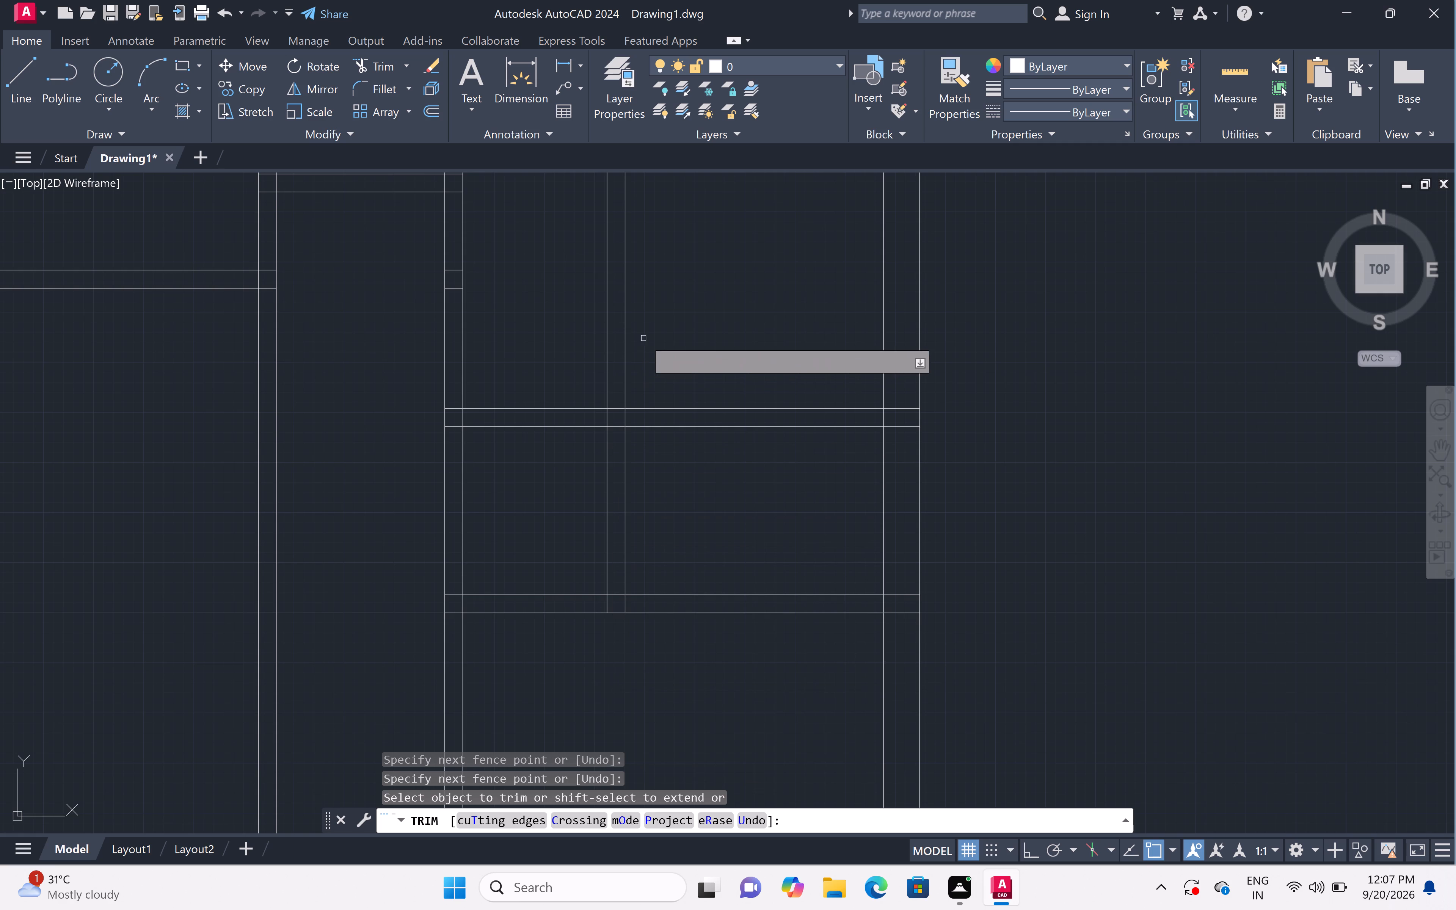
left_click(643, 338)
double_click(581, 344)
scroll(595, 345, "down", 4)
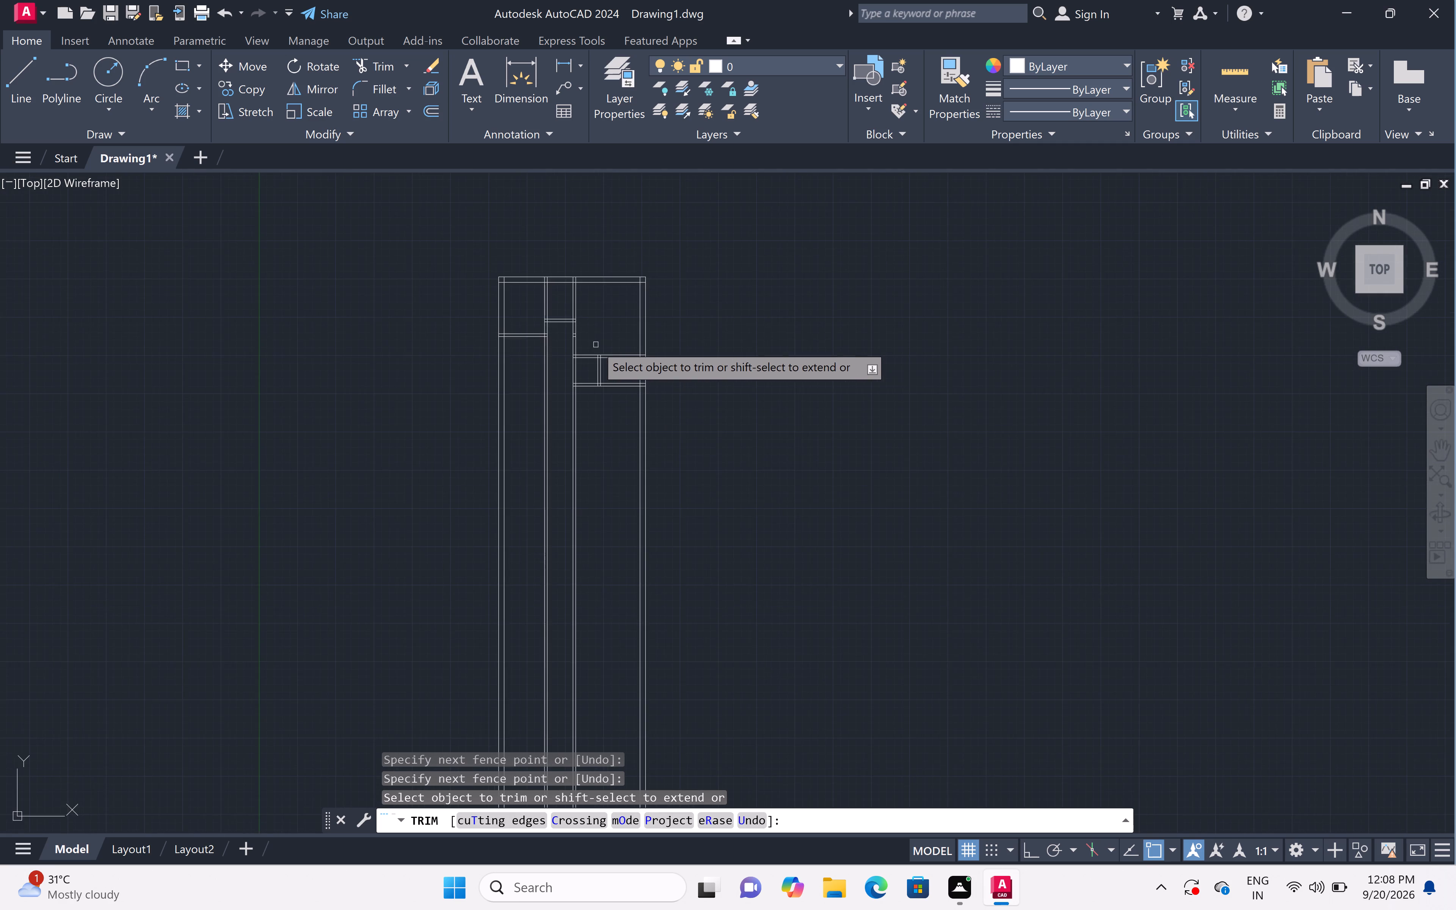
scroll(596, 345, "up", 5)
scroll(596, 346, "down", 1)
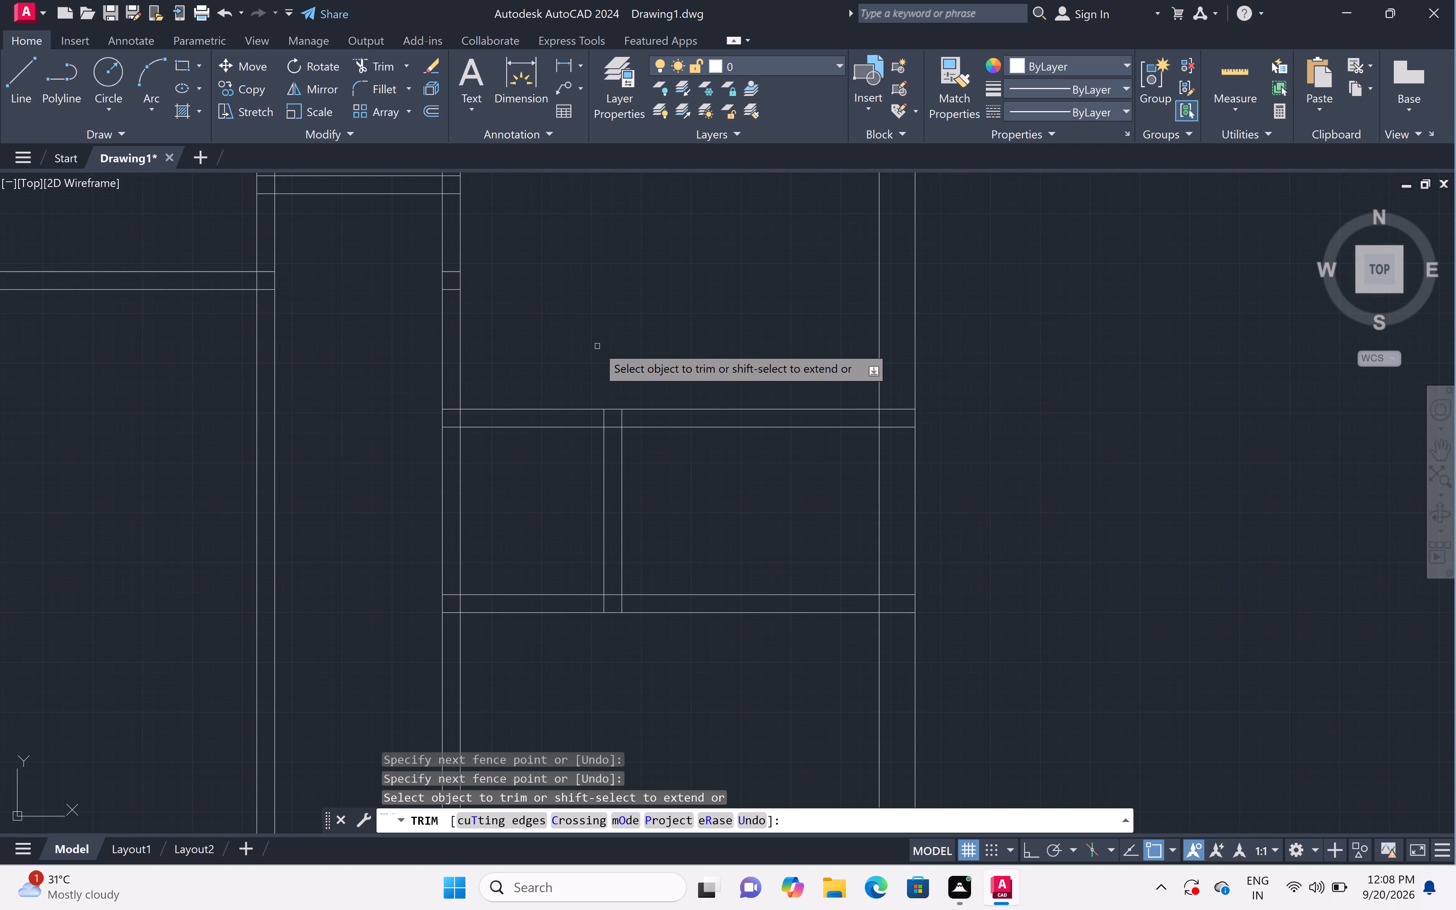
key("Escape")
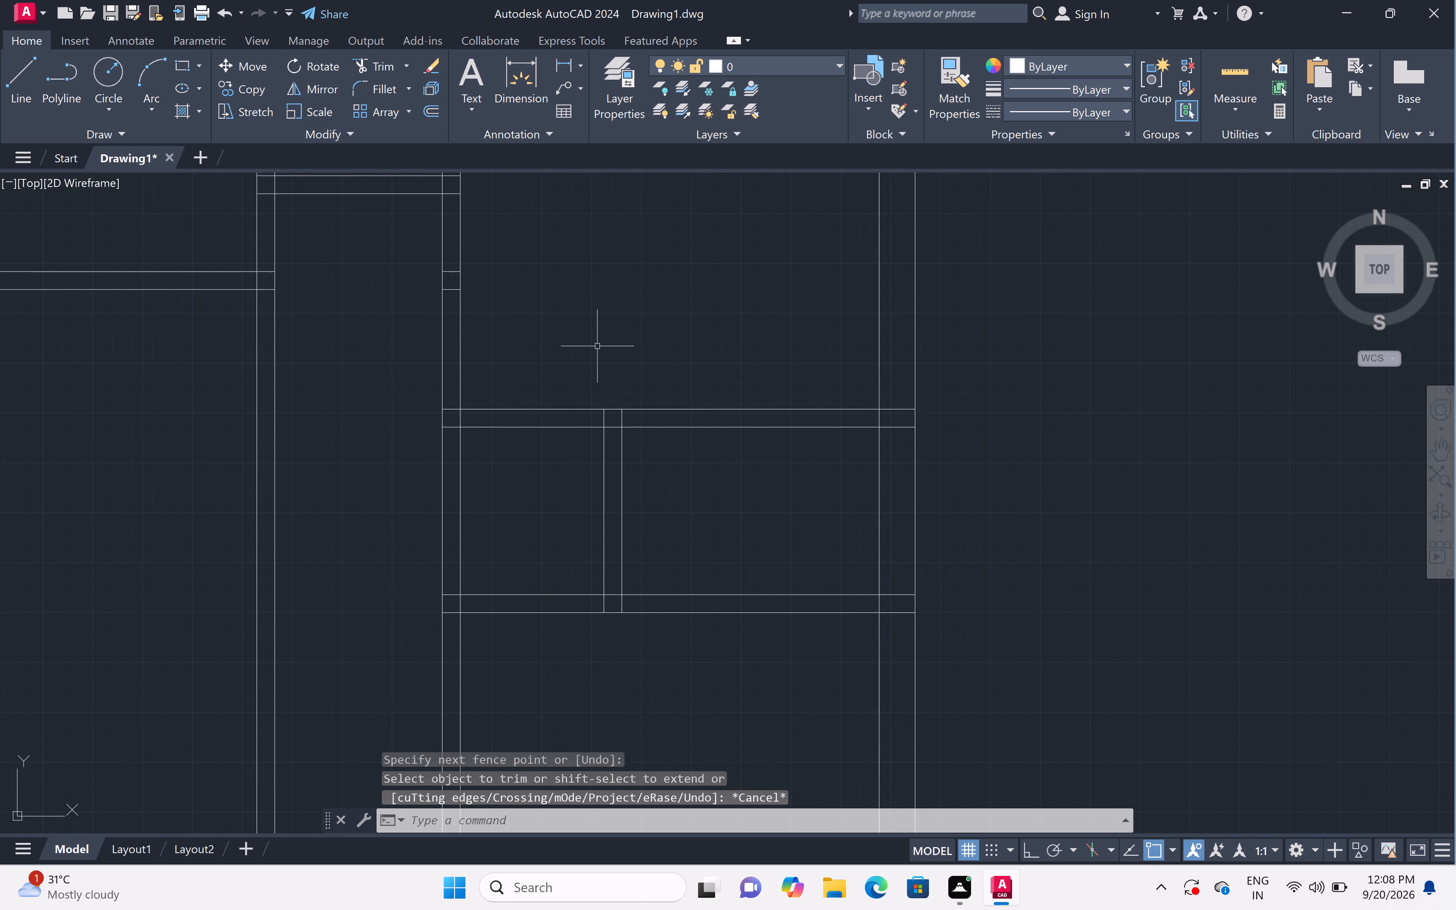
Offset the bottom line of the lower horizontal partition 9' downward.
type("off")
key("space")
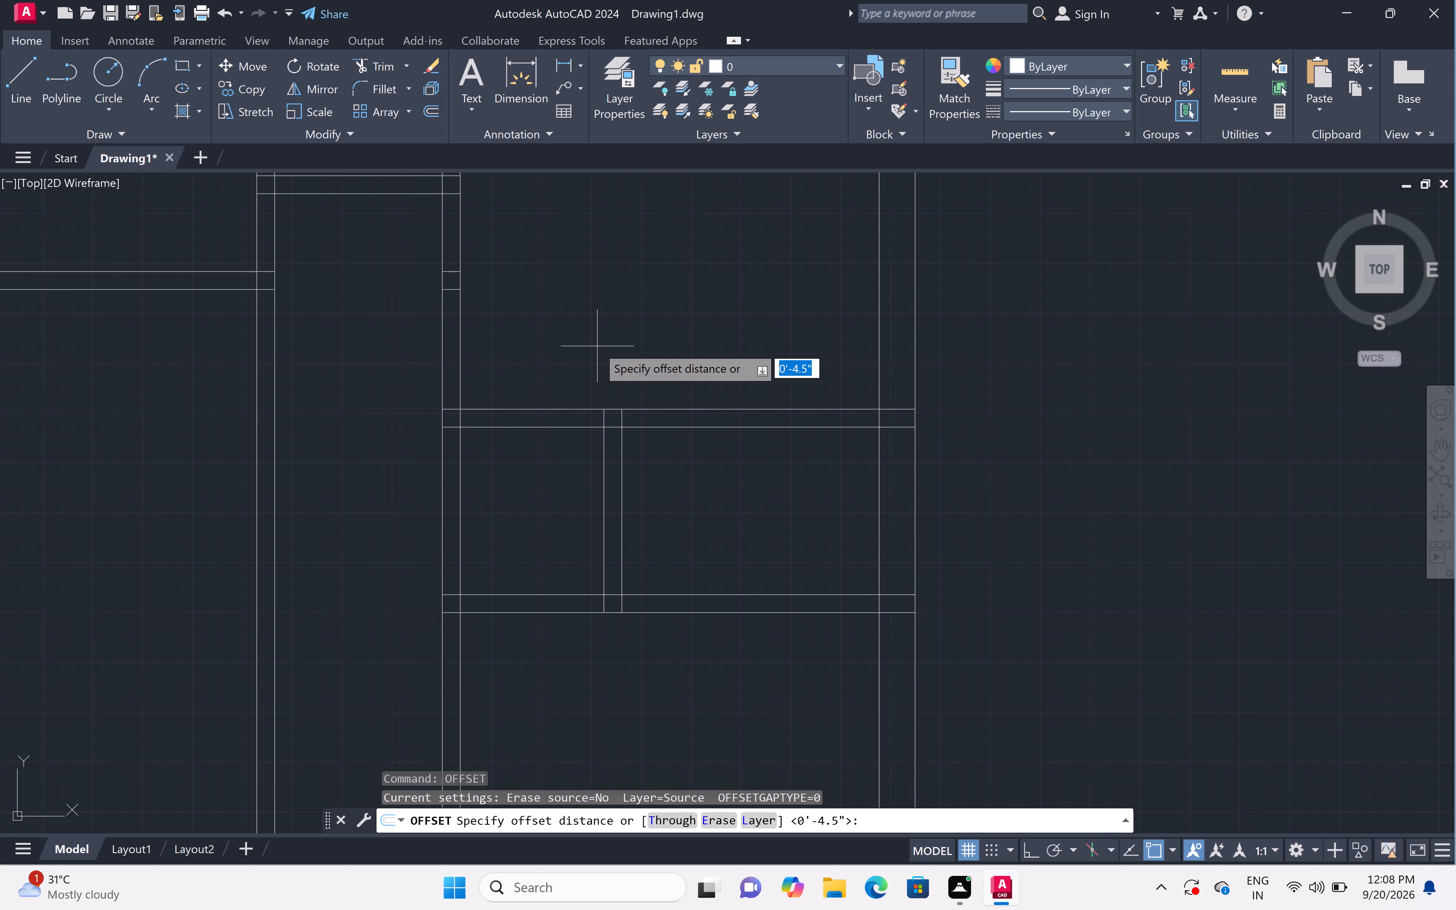
type("9'")
key("space")
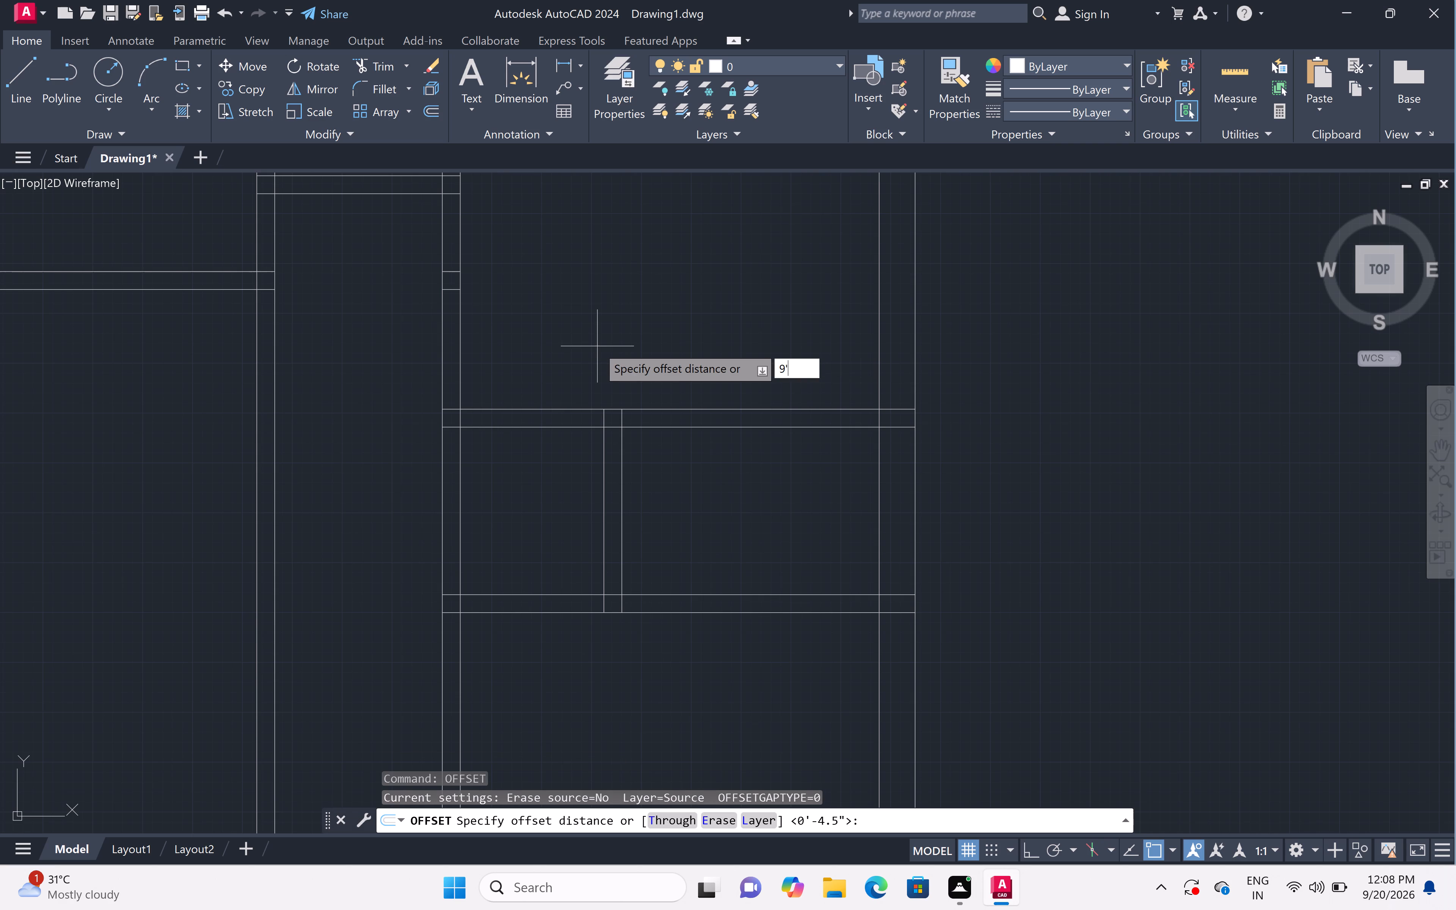
scroll(595, 354, "down", 4)
scroll(593, 421, "up", 3)
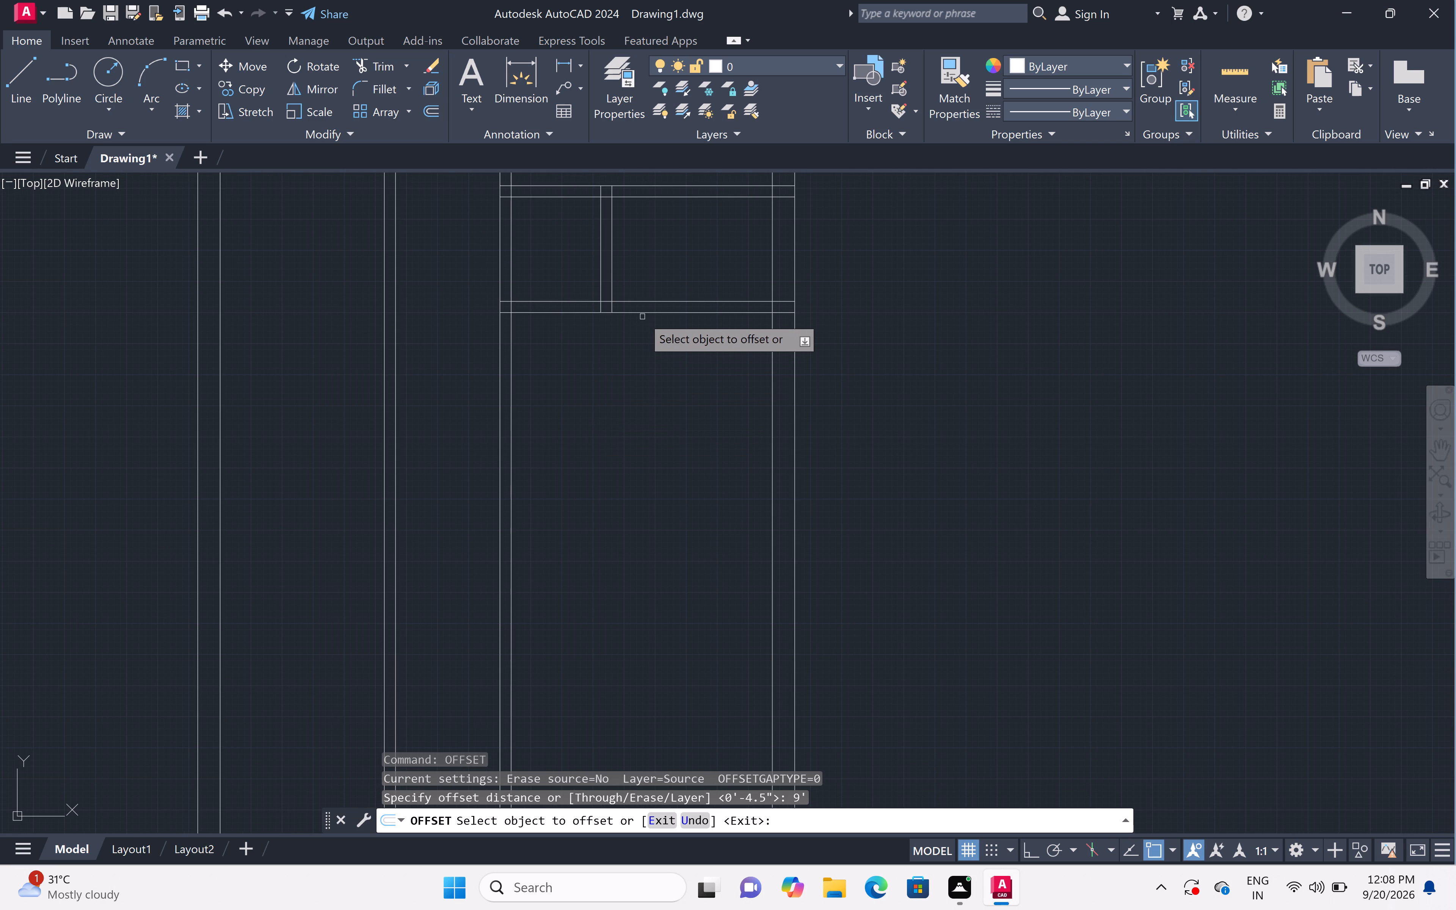
left_click(643, 314)
left_click(644, 438)
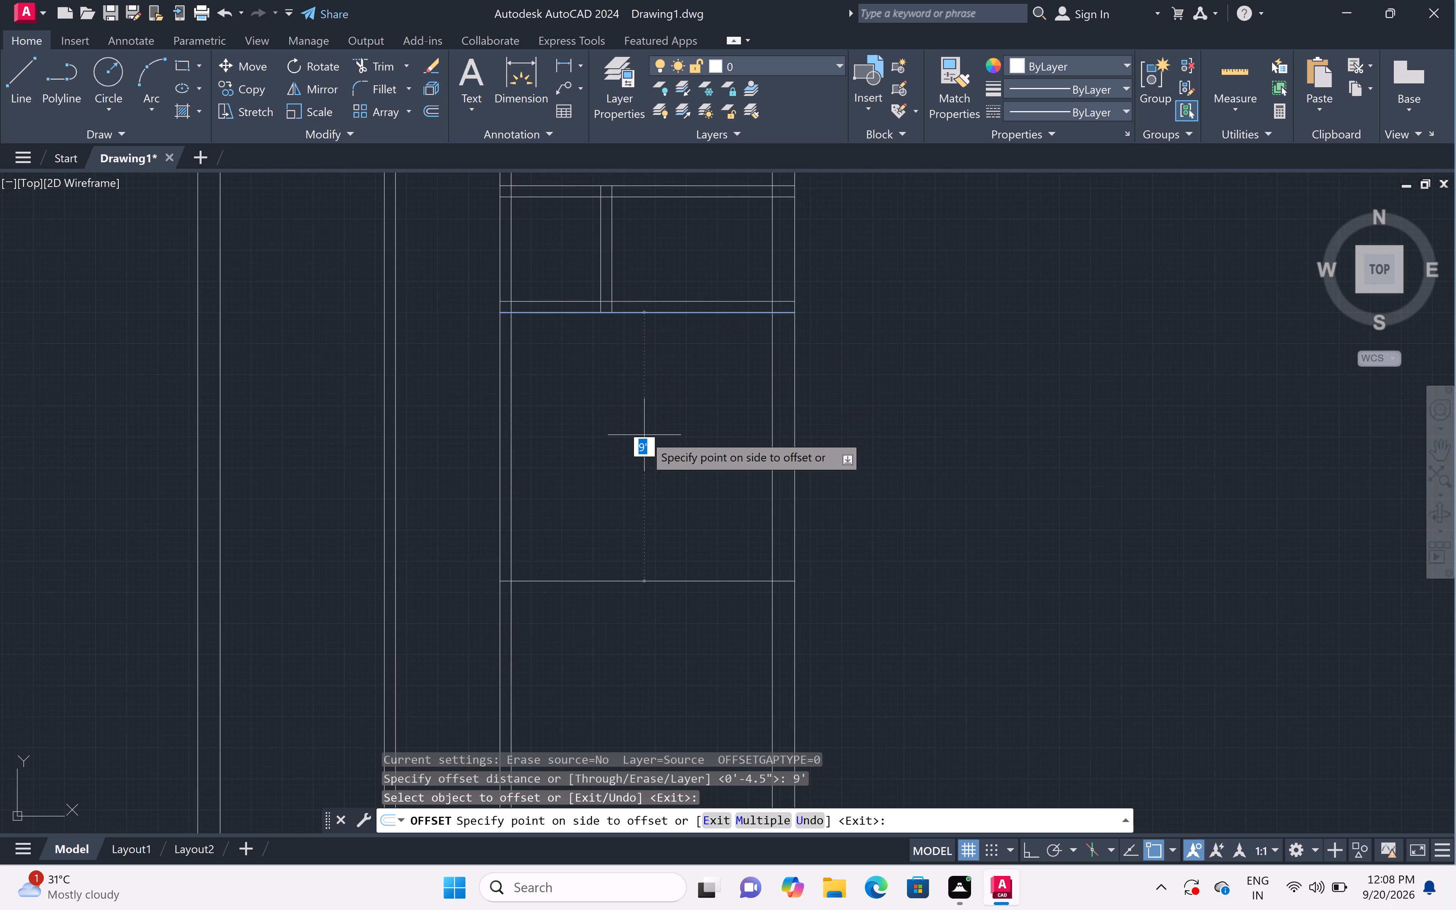
key("space")
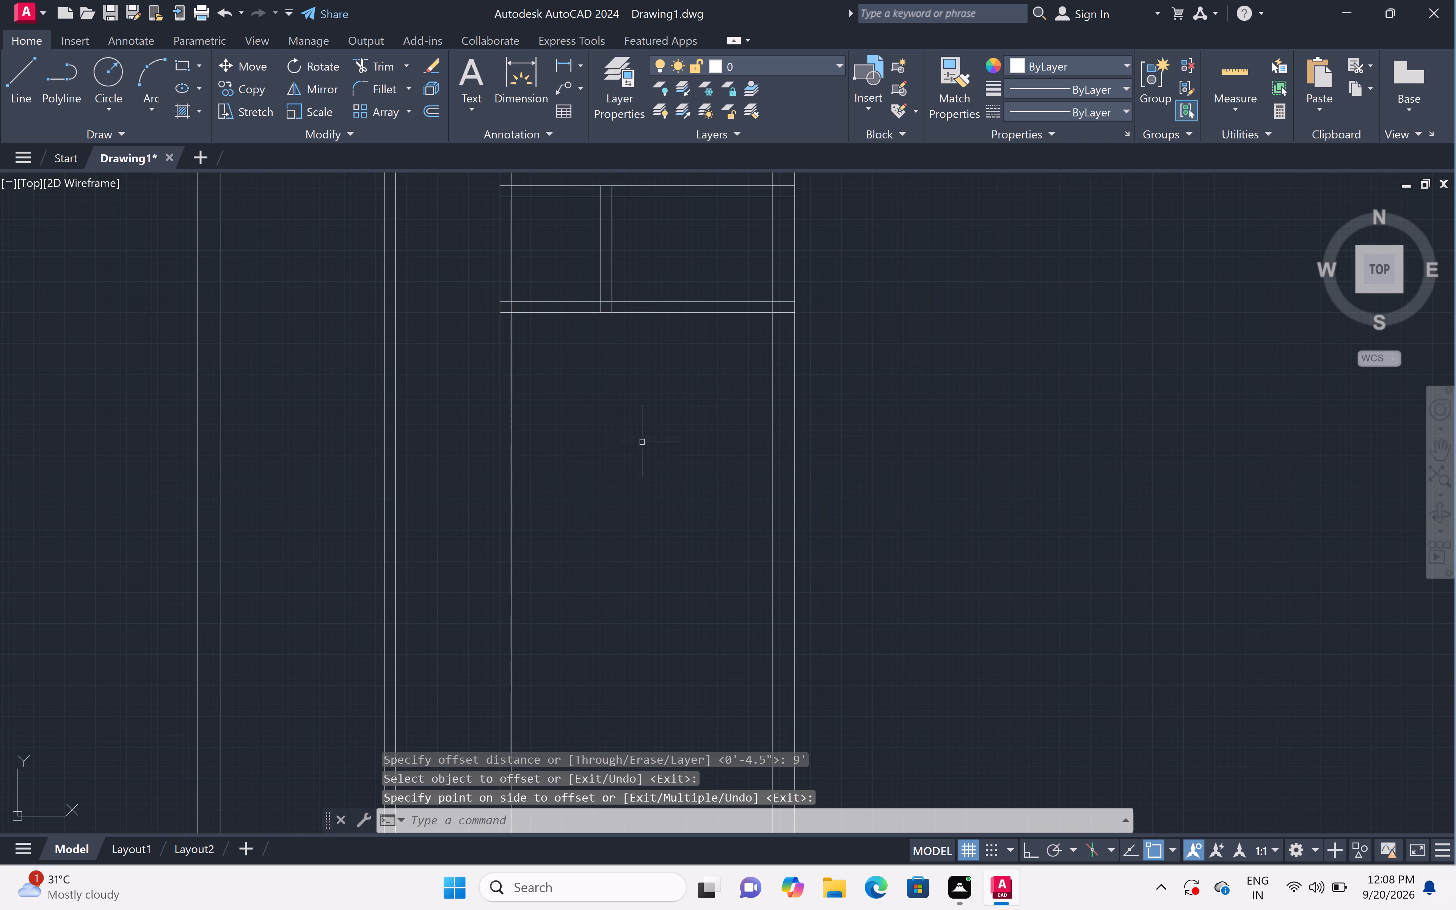
key("space")
key("space")
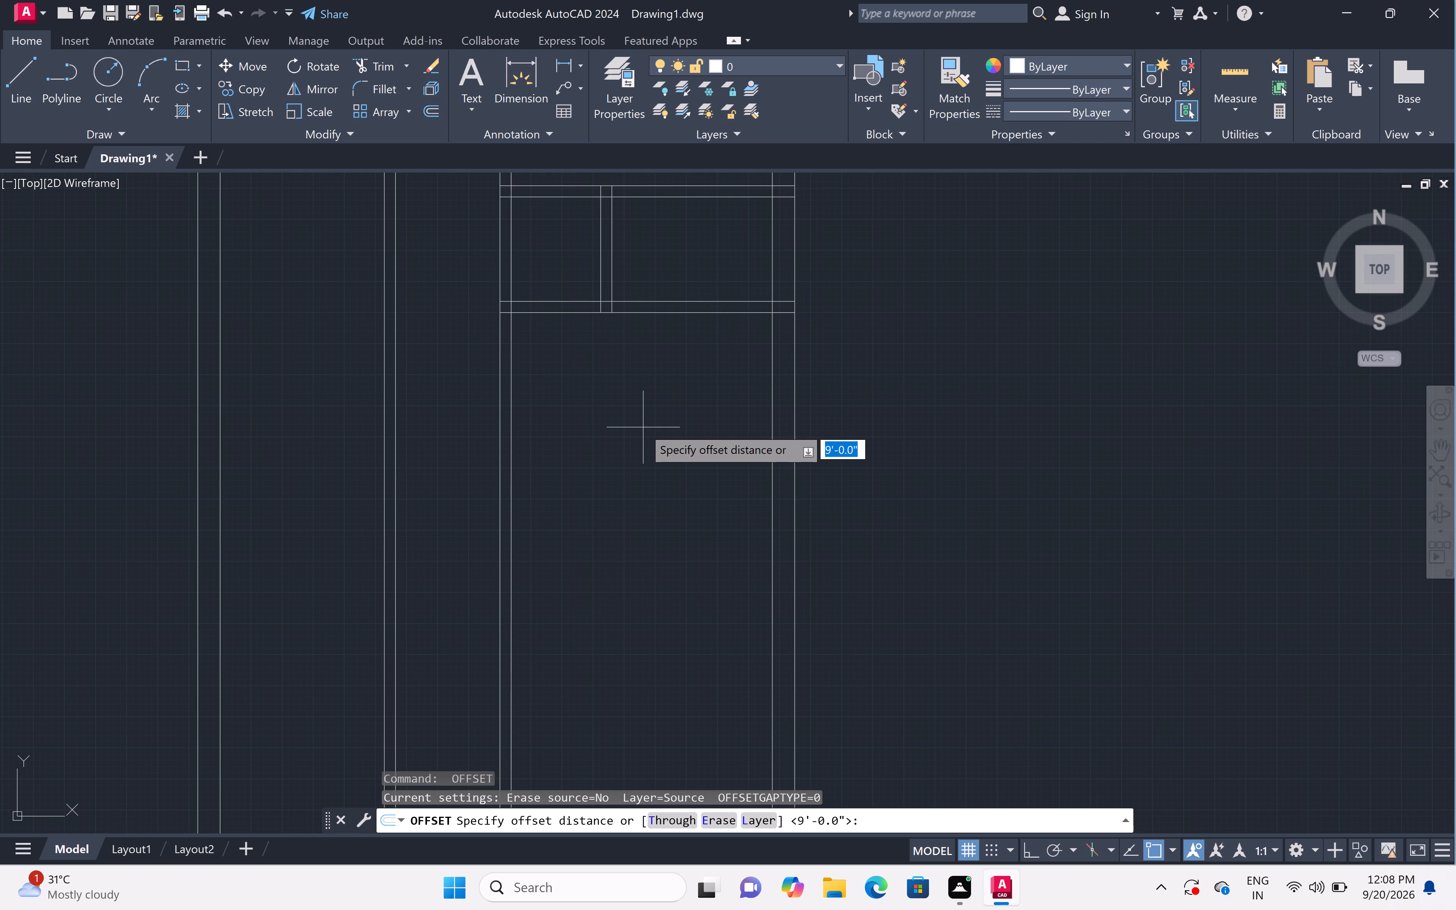
left_click(686, 311)
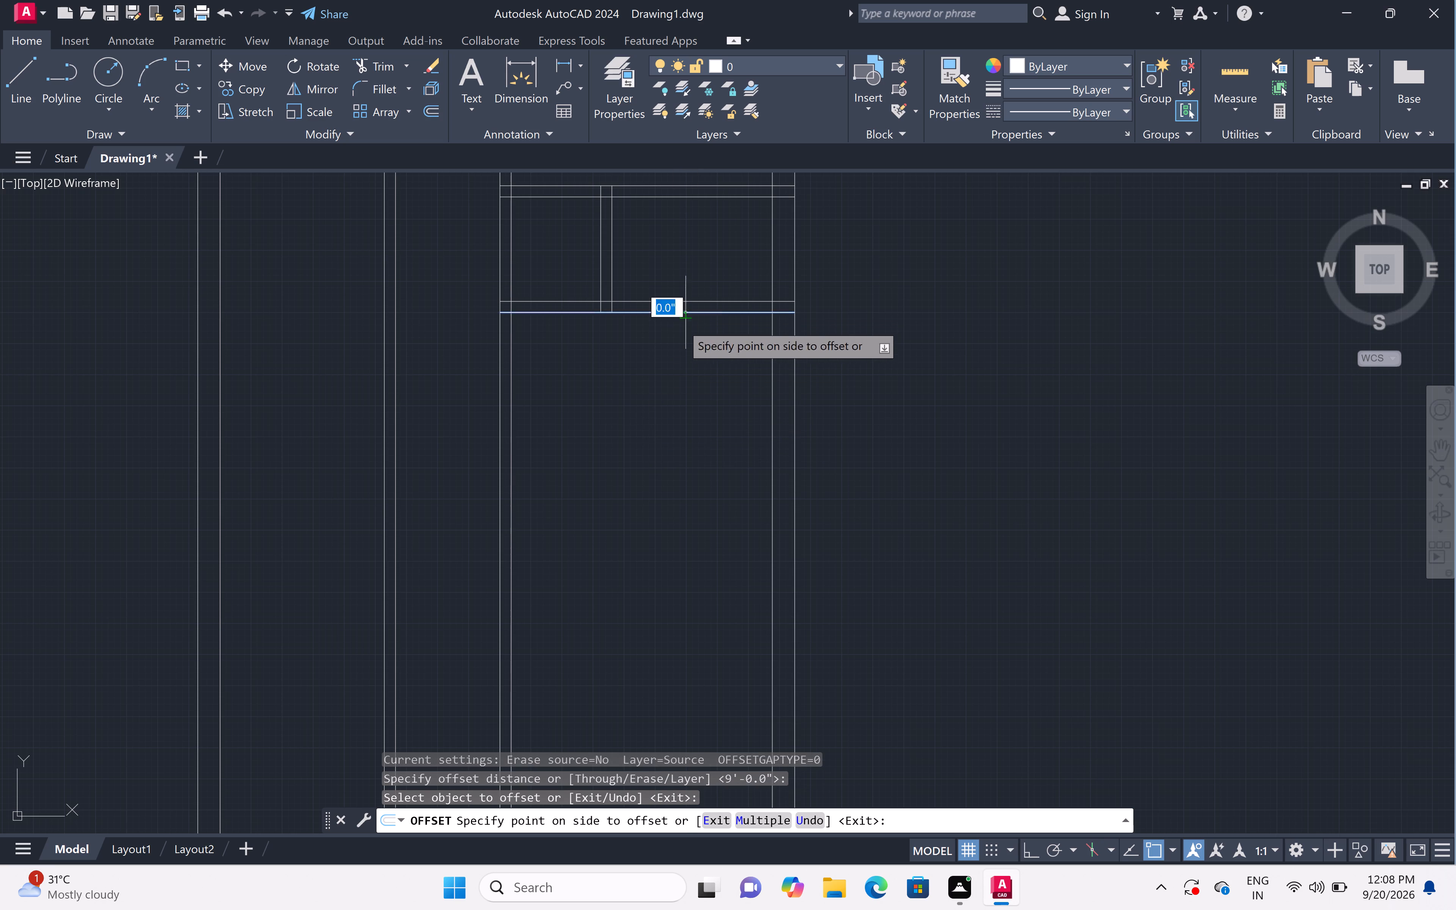
left_click(676, 428)
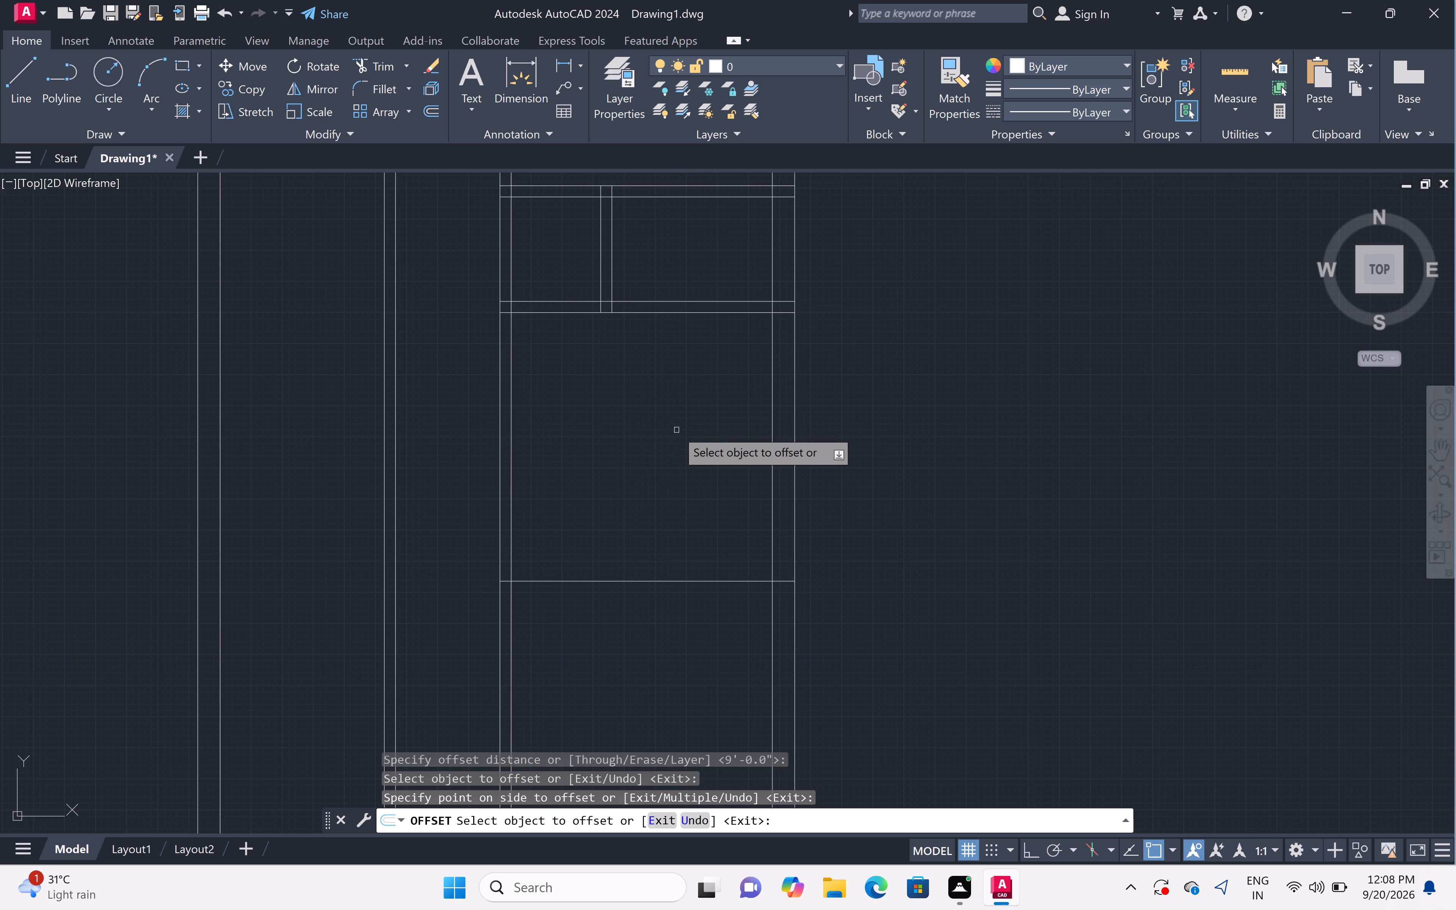
key("space")
Offset the new bottom horizontal line 4.5" downward for the partition thickness.
key("space")
type("4.5\"")
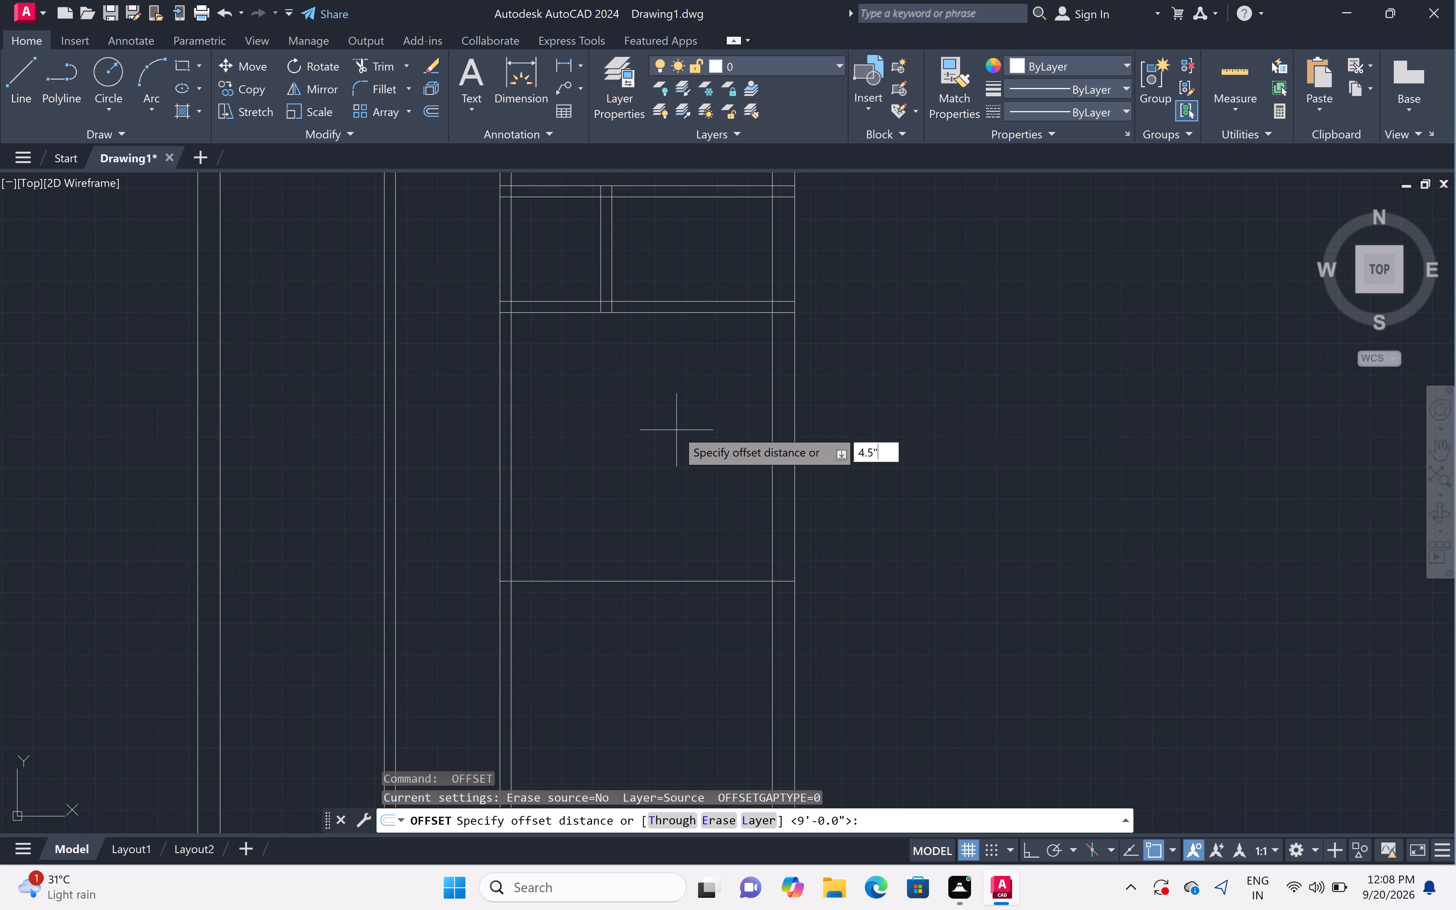
key("space")
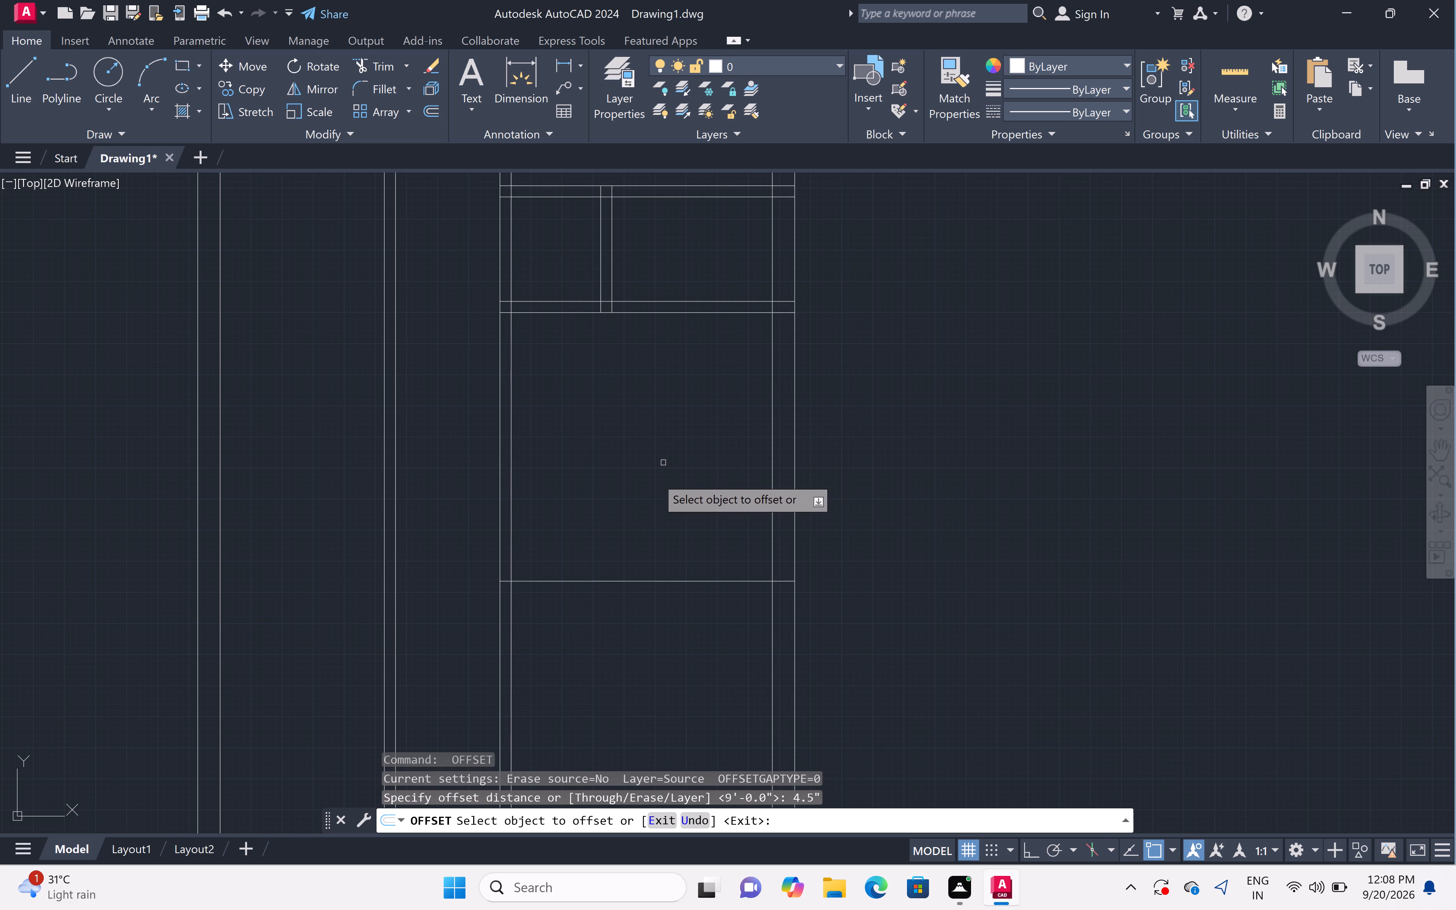
left_click(634, 580)
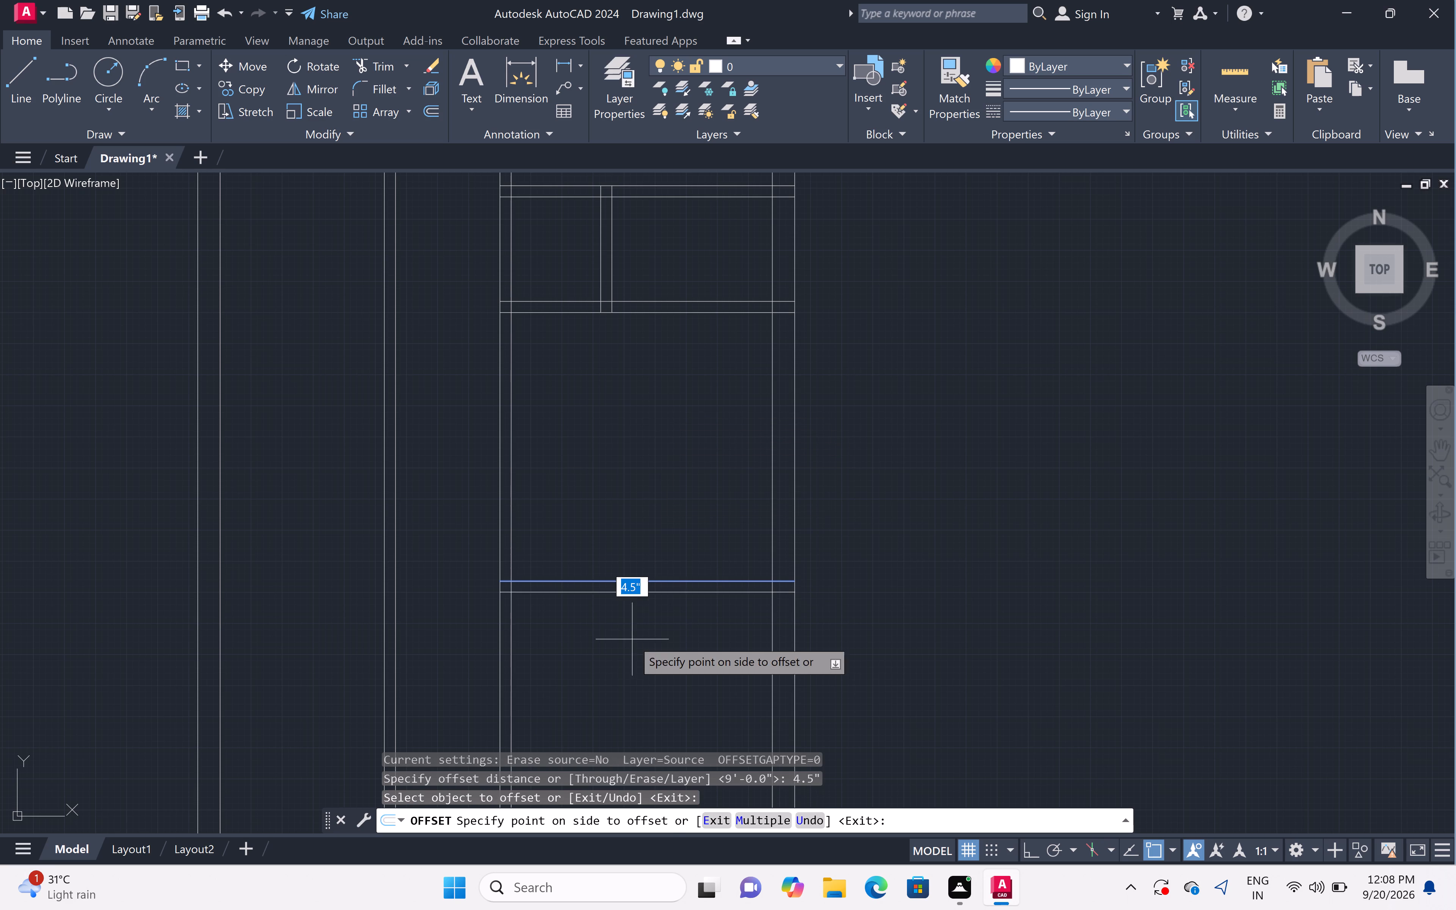
left_click(632, 639)
scroll(662, 614, "down", 2)
scroll(649, 689, "up", 1)
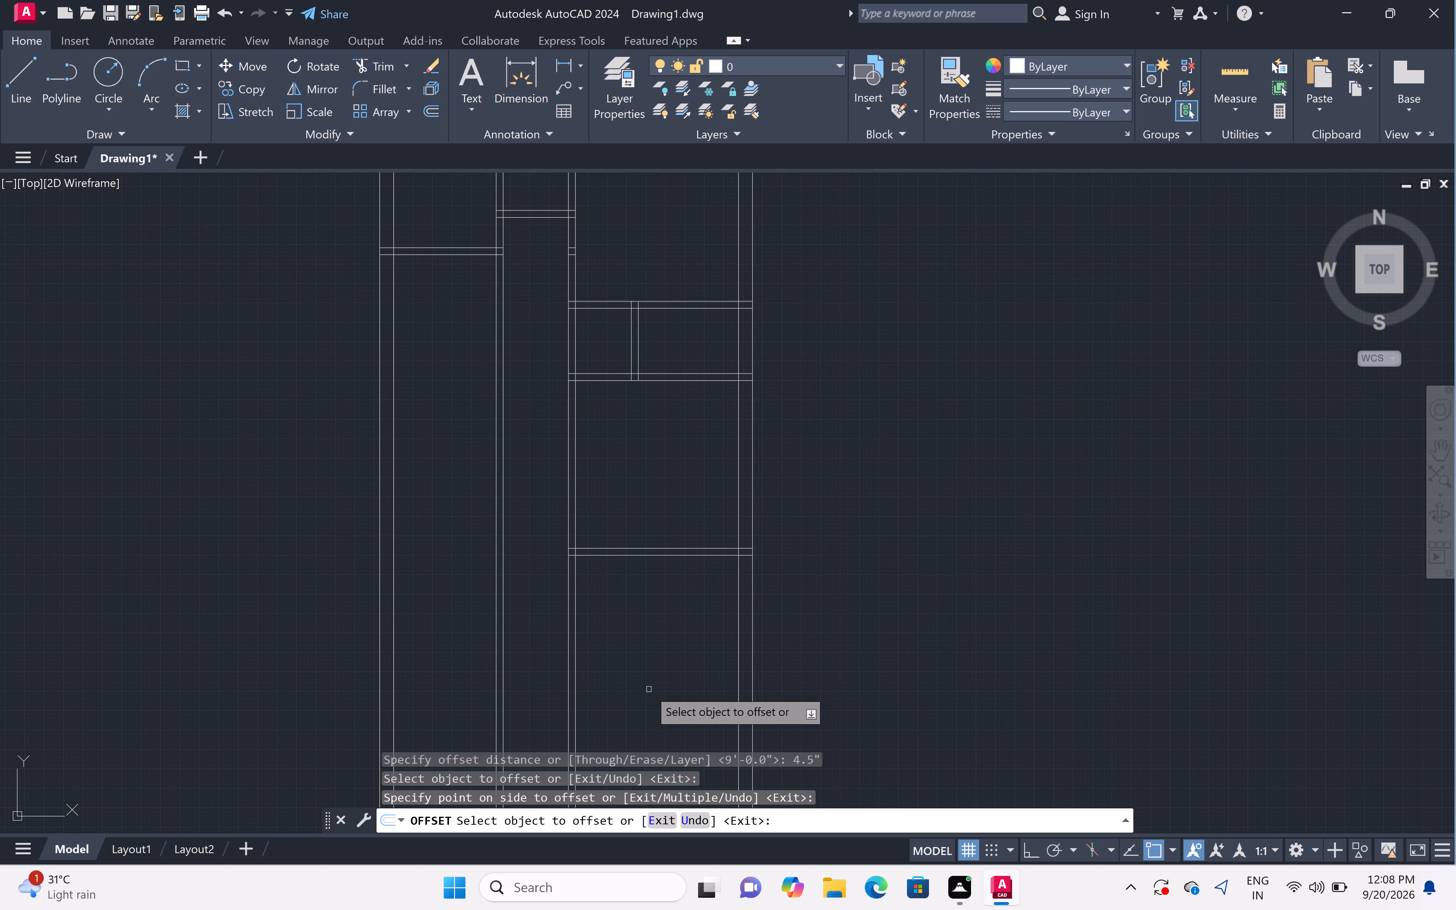
key("Escape")
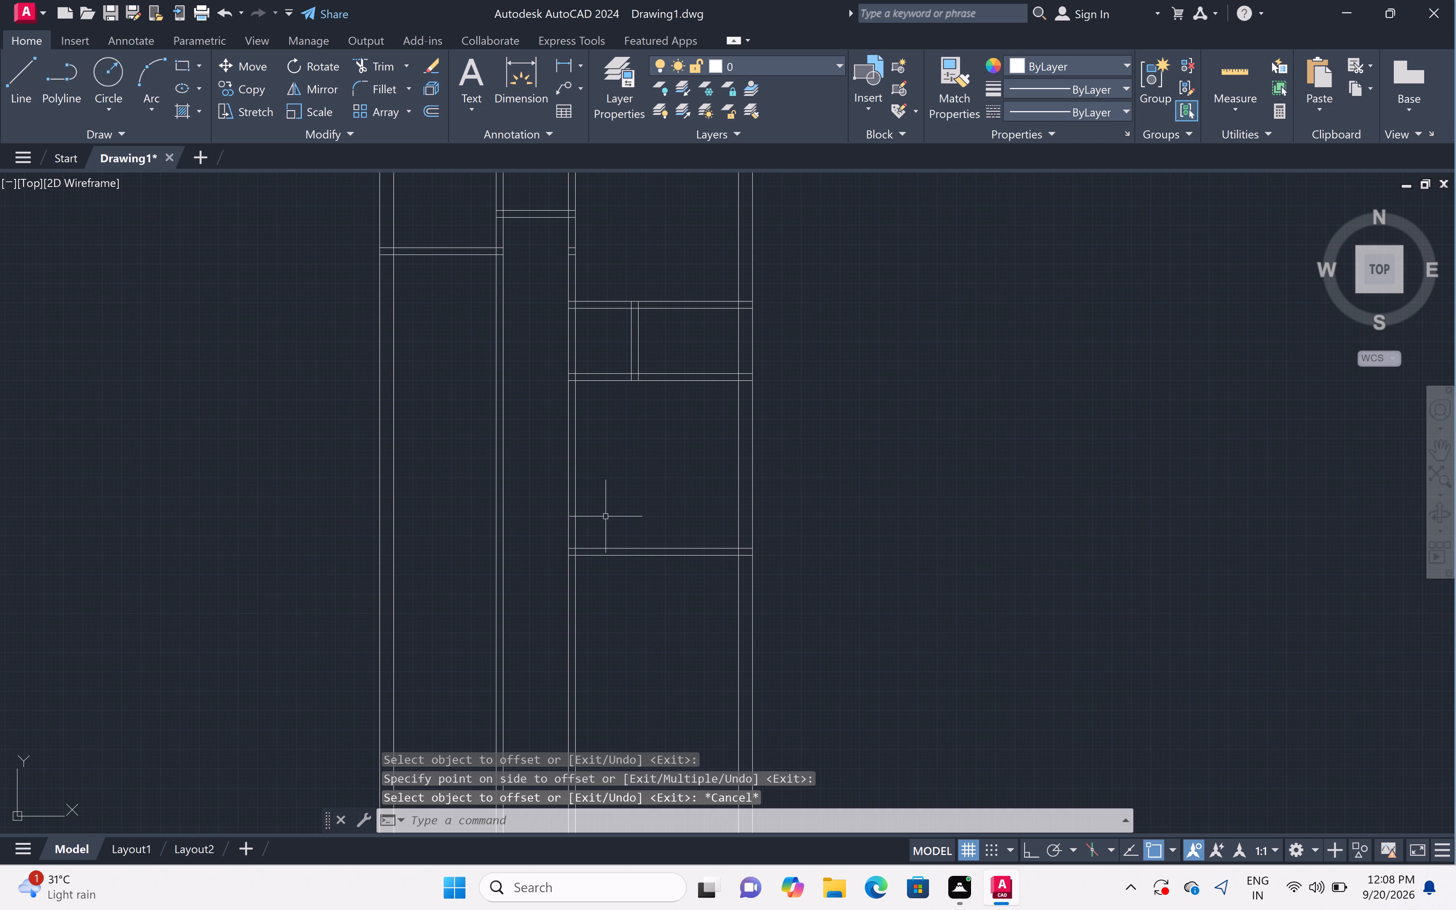
Trim the middle horizontal partition pair between the long vertical partition and the short vertical partition.
type("tr")
key("space")
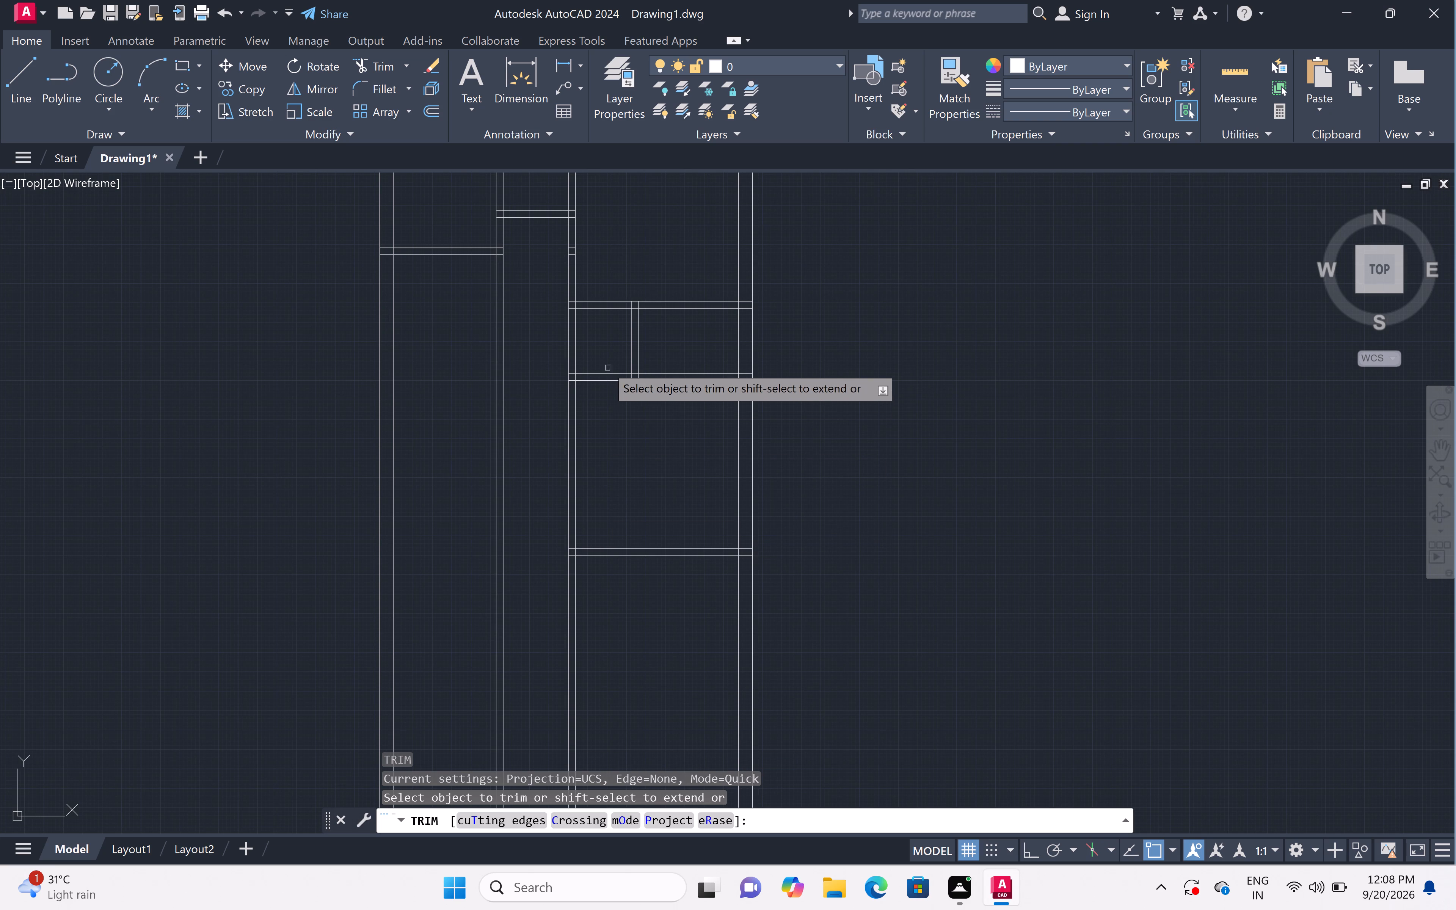
double_click(606, 361)
left_click(607, 424)
key("Escape")
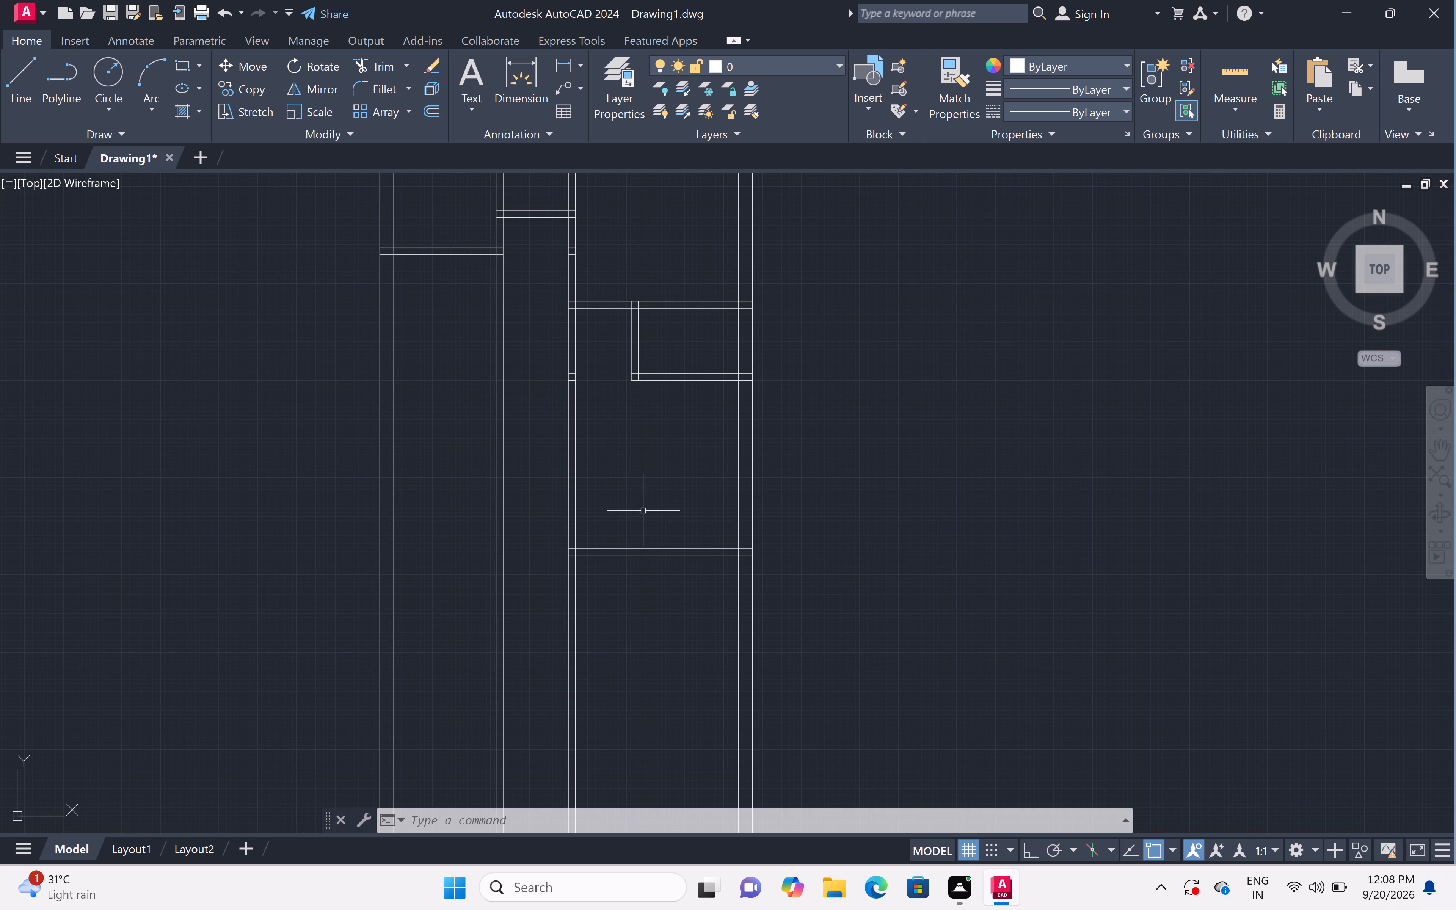
Offset the bottom line of the lowest horizontal partition 5' downward.
type("off 5'")
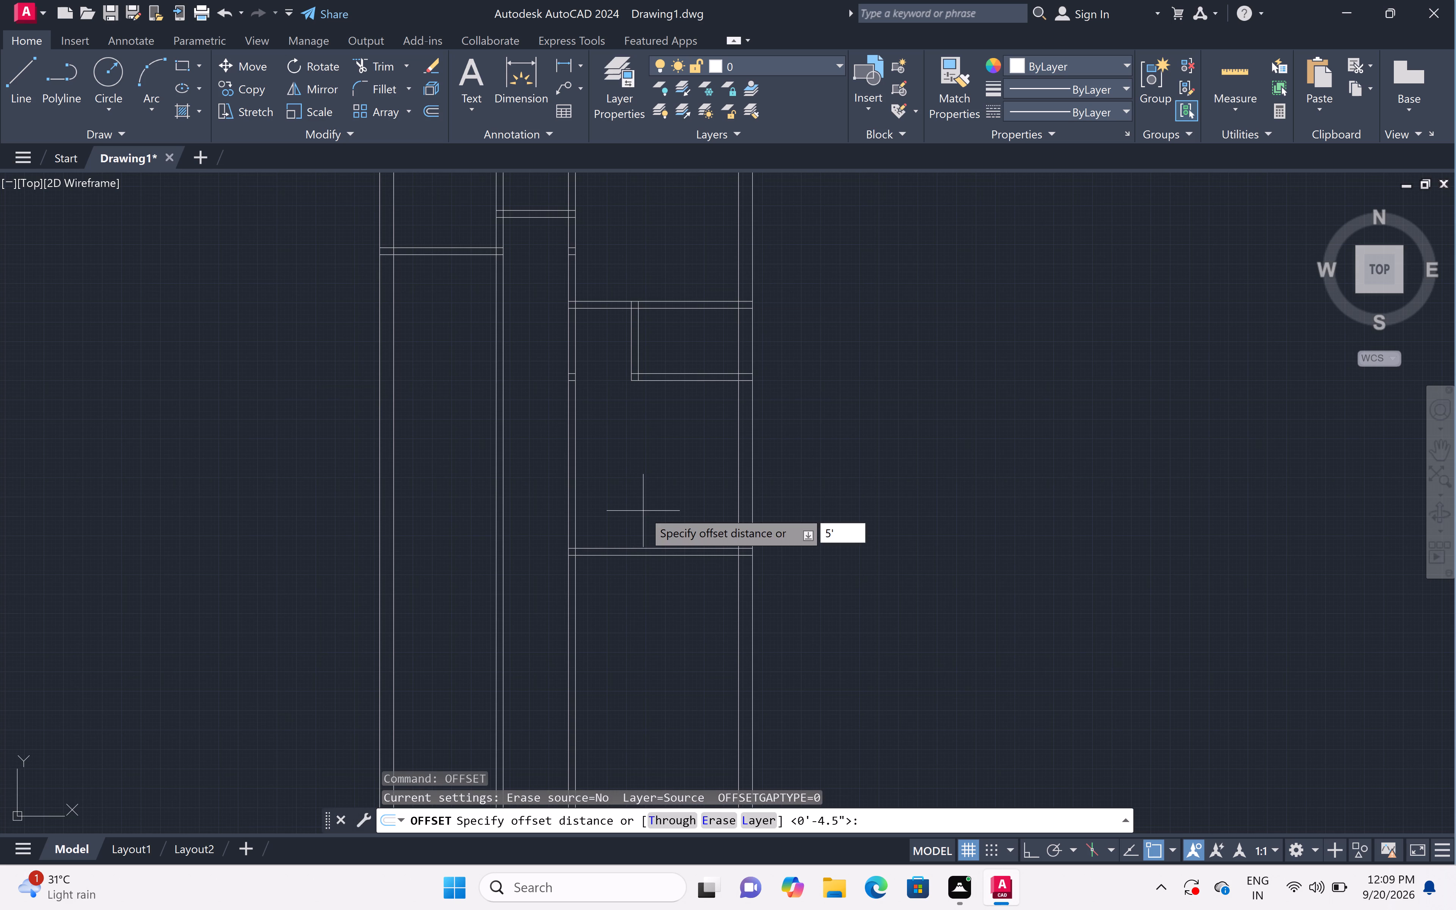
key("space")
left_click(627, 557)
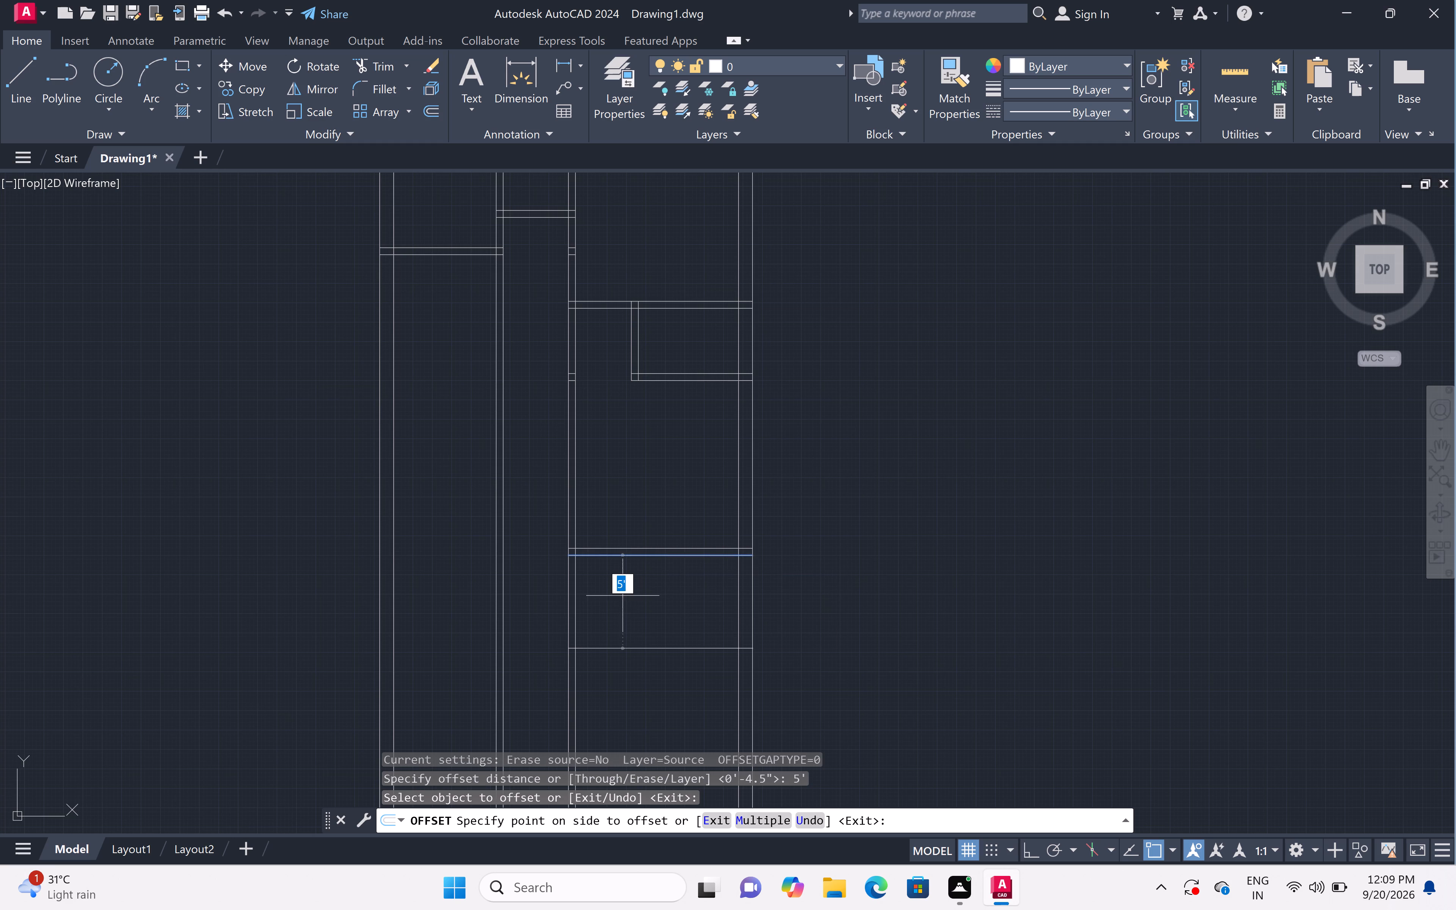
double_click(621, 618)
key("space")
Offset the new bottom horizontal line 9" downward for the outer wall thickness.
key("space")
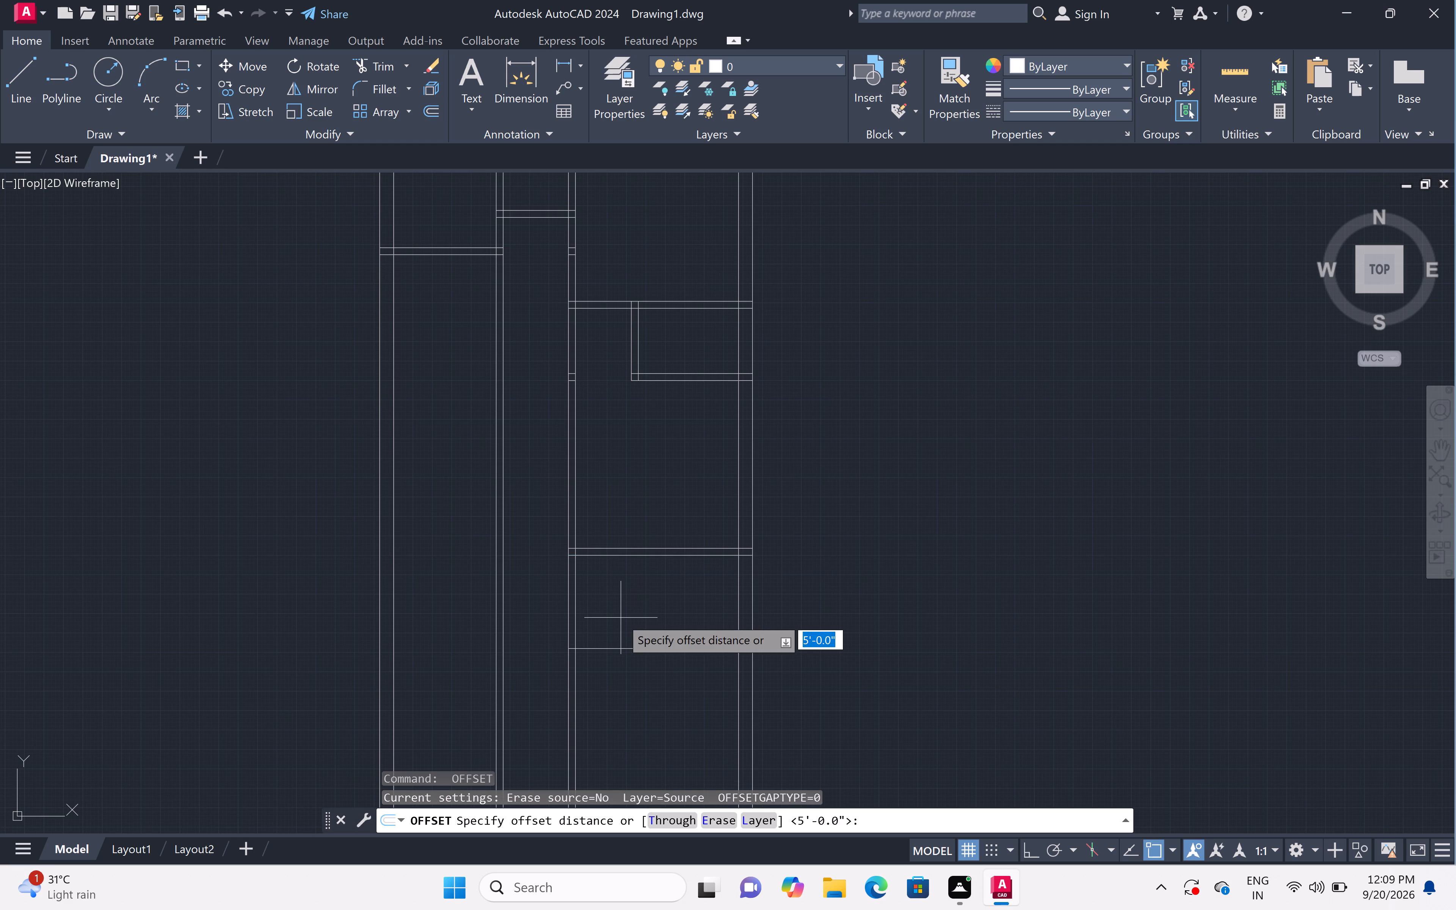
type("9\"")
key("space")
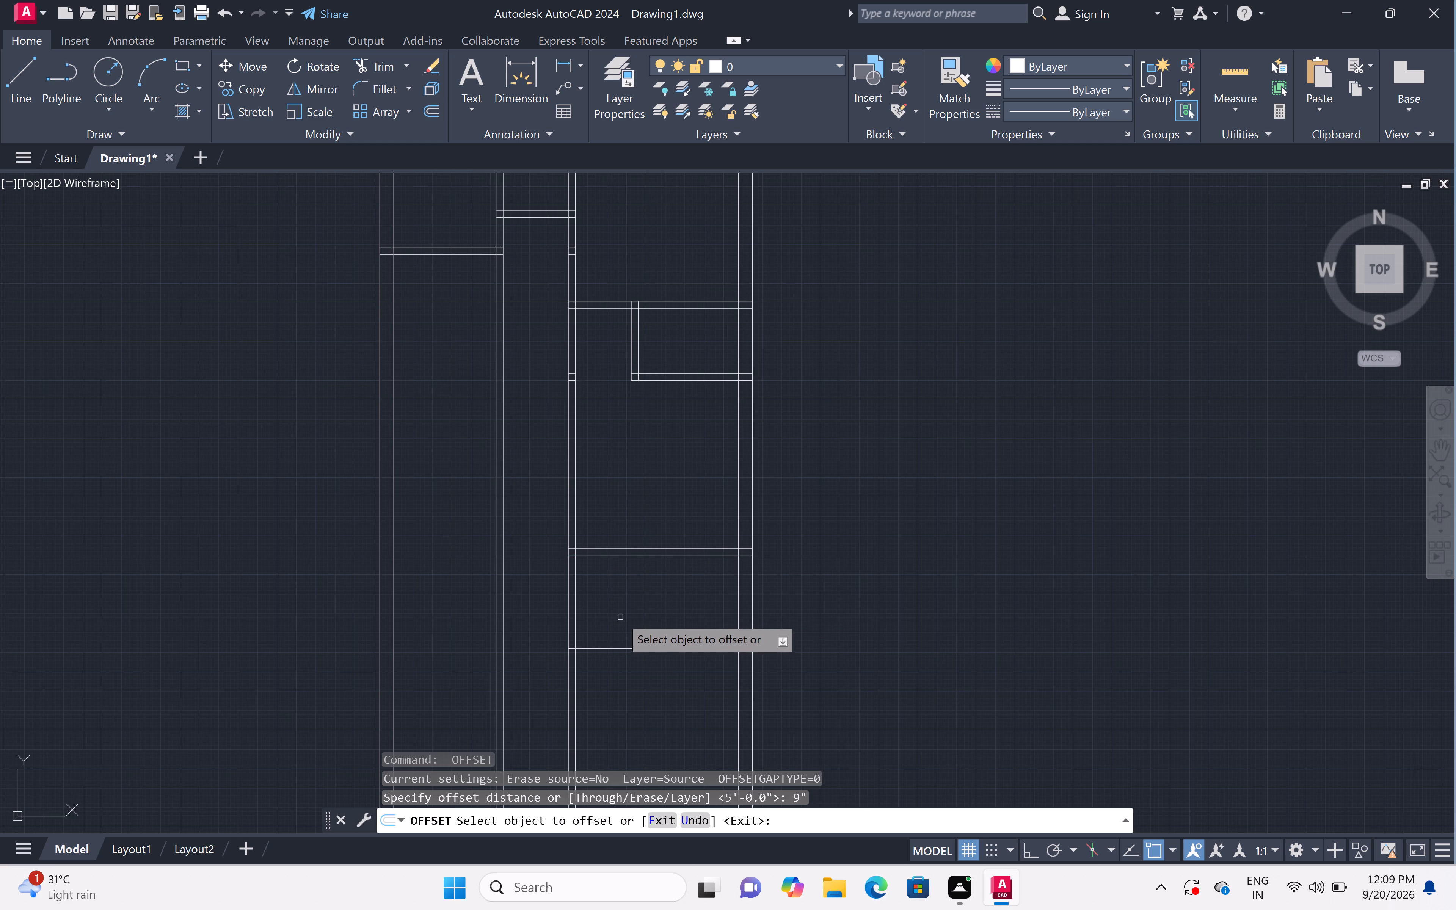
left_click(615, 650)
triple_click(611, 688)
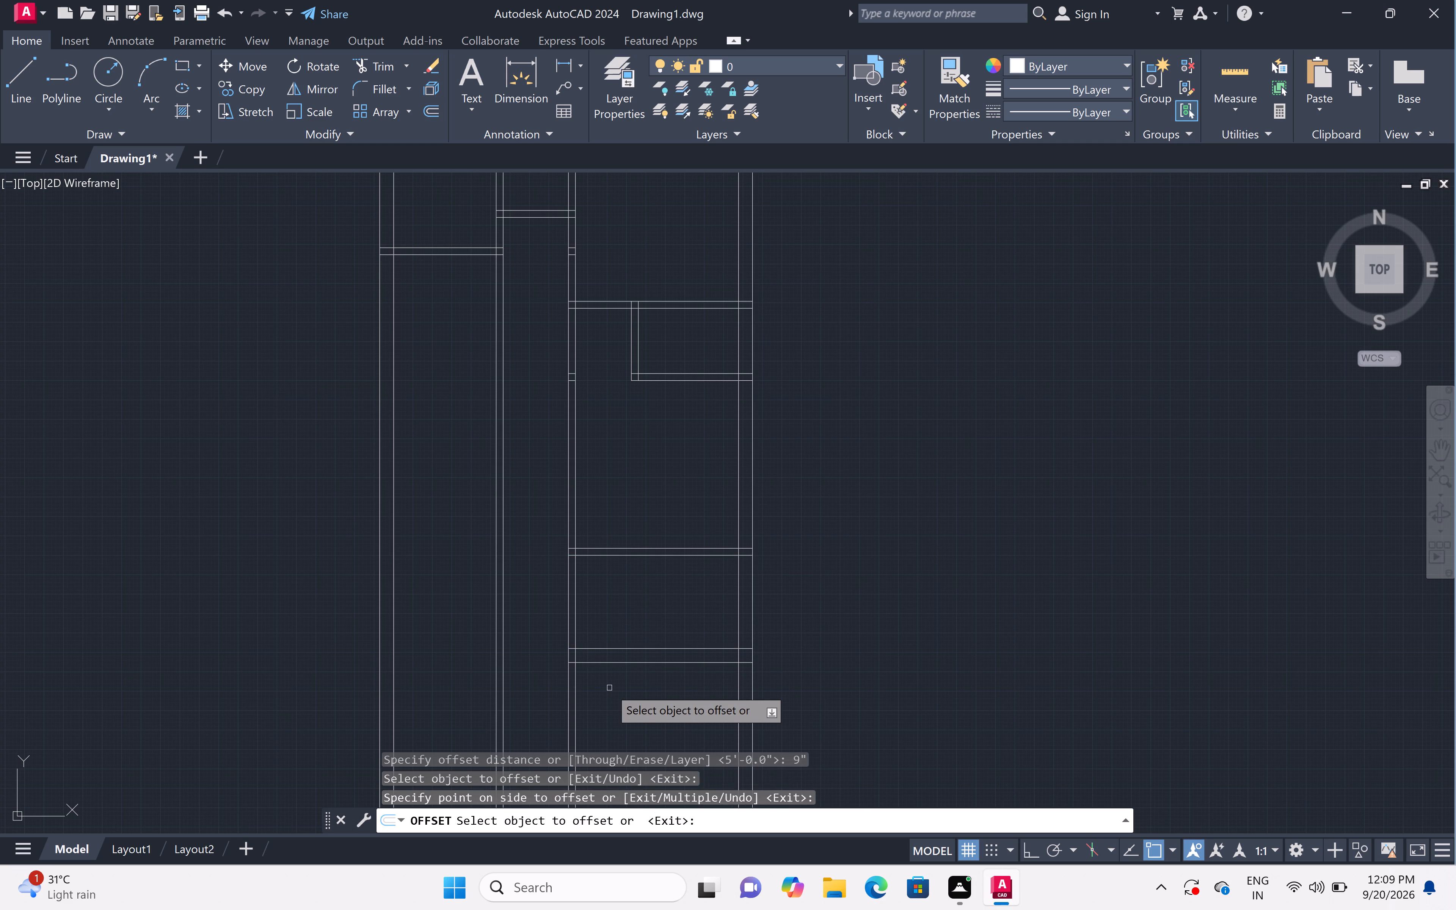
key("Escape")
Extend both bottom outer wall lines leftward across the vertical partitions to the outer face of the left wall.
key("e")
type("x")
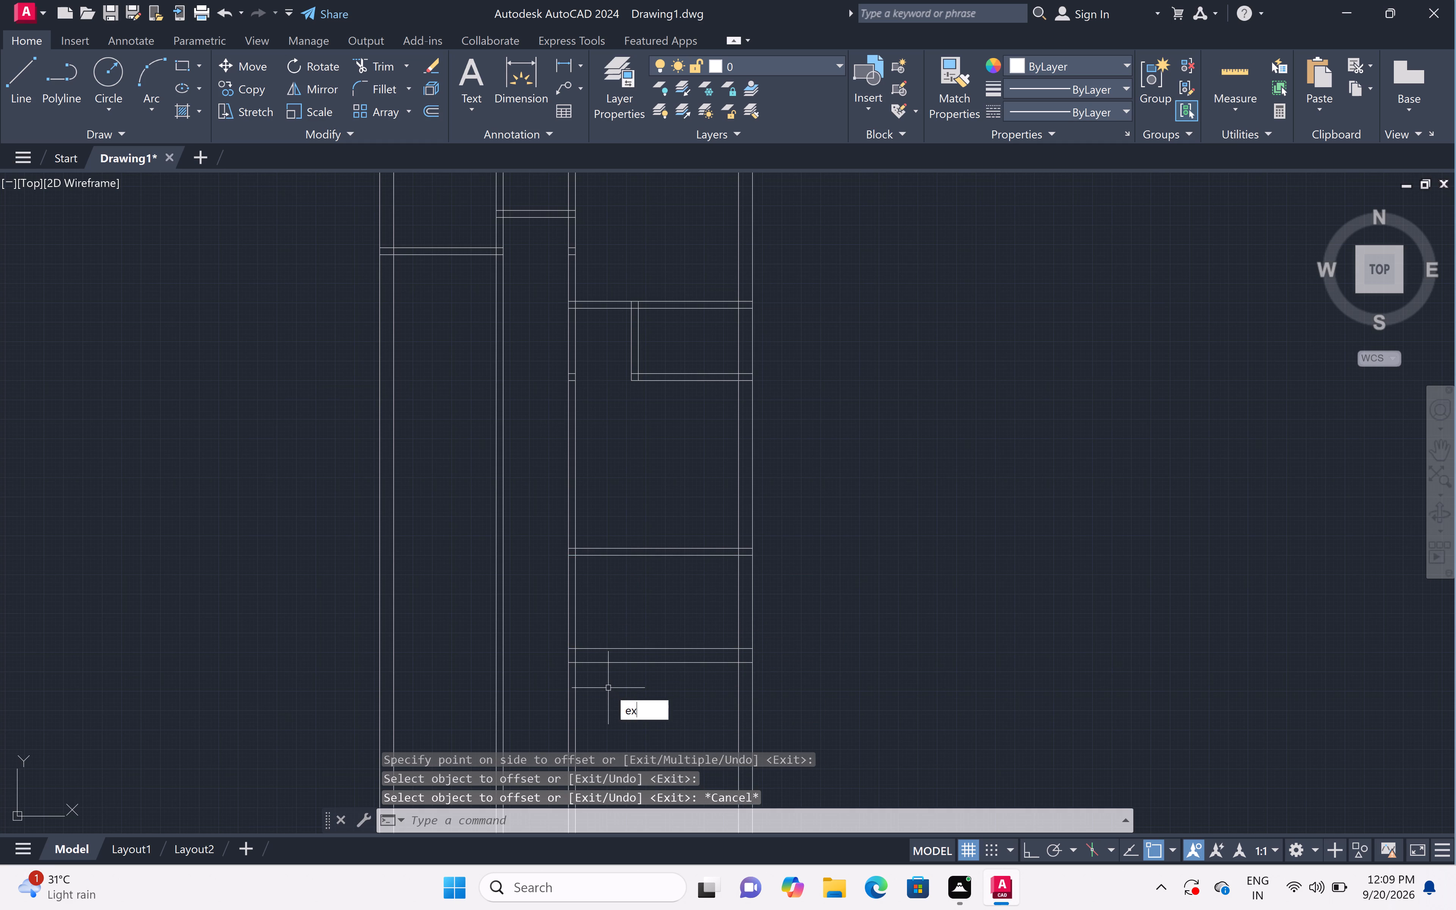
key("space")
left_click(611, 634)
left_click(609, 683)
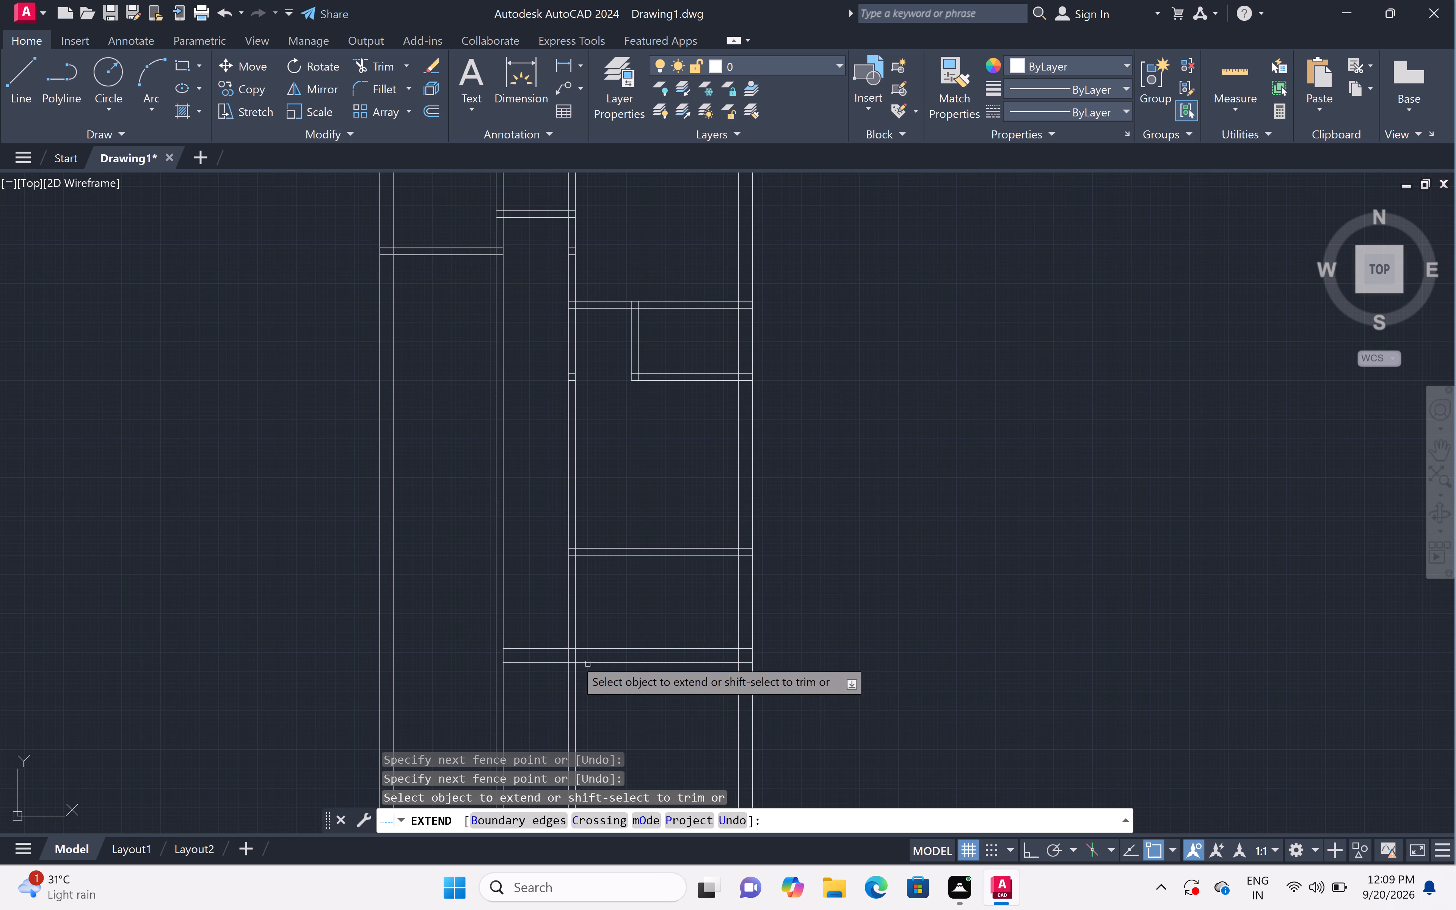
left_click(548, 624)
left_click(545, 687)
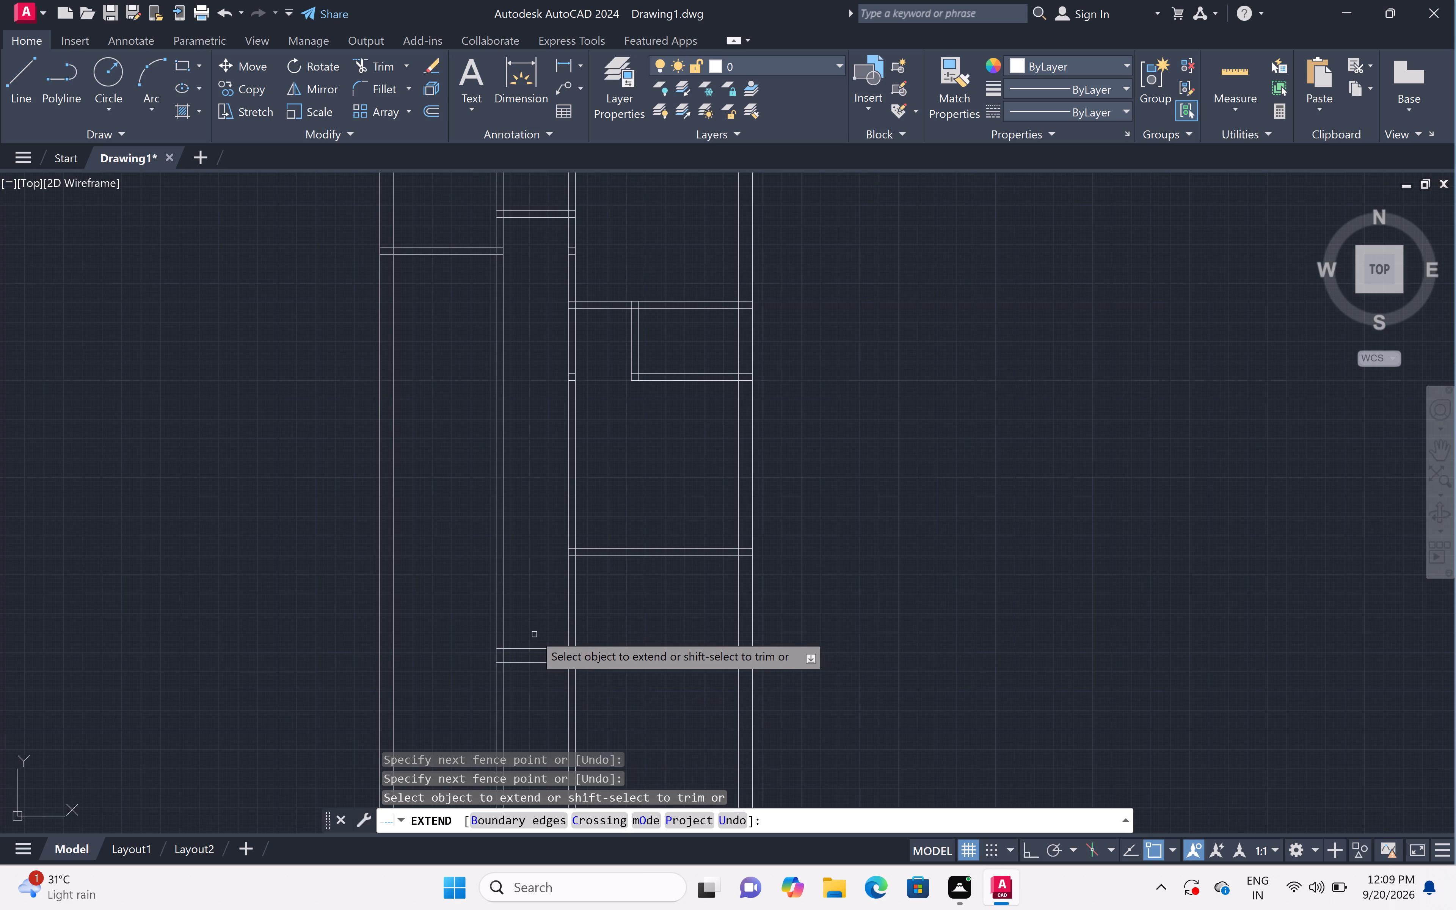
left_click(534, 631)
double_click(529, 691)
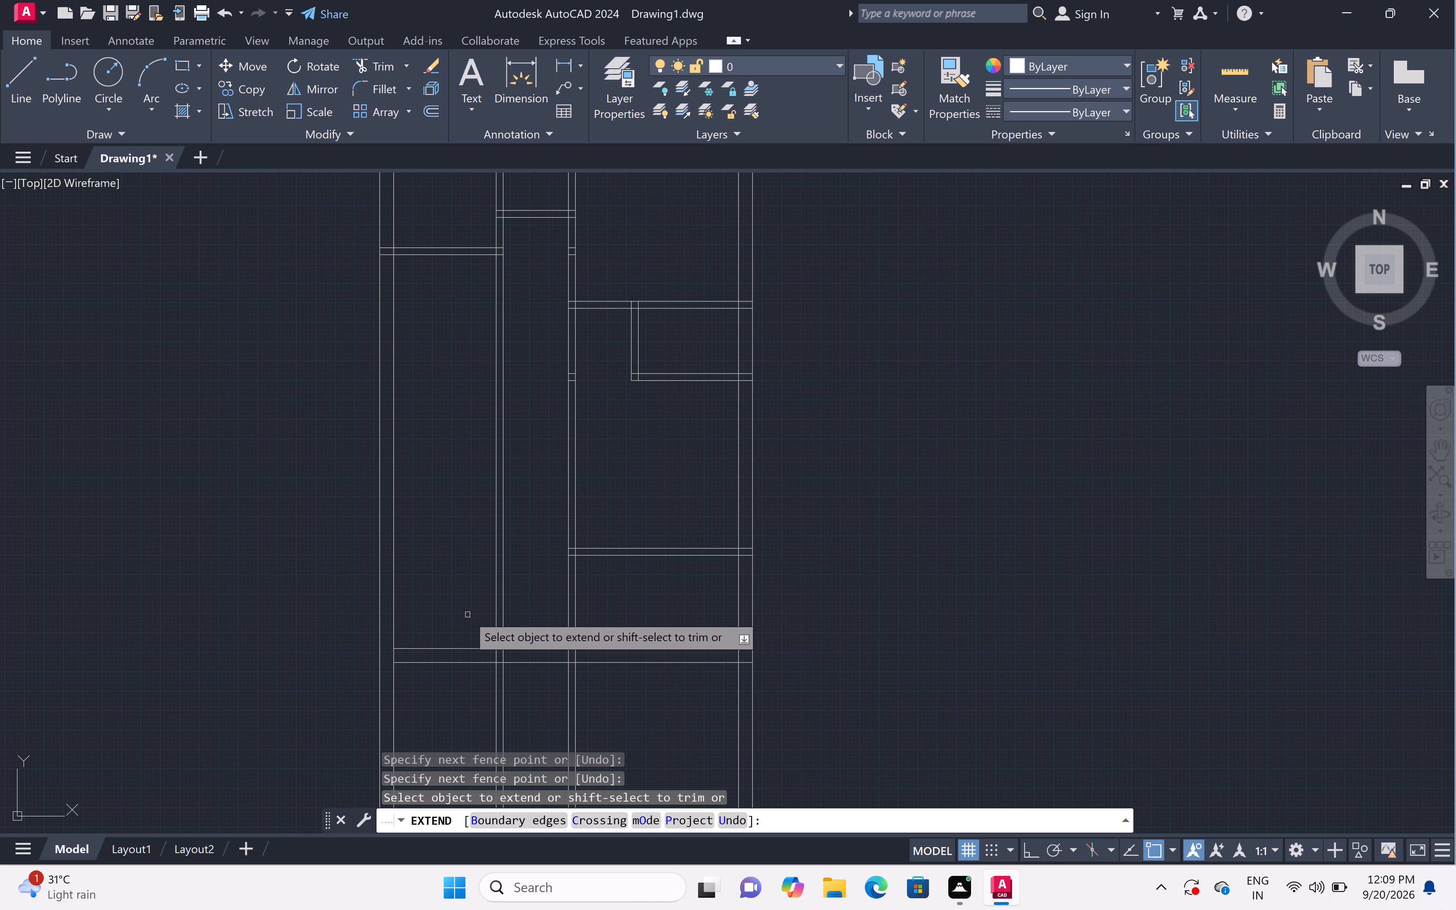
left_click(451, 621)
left_click(448, 675)
key("Escape")
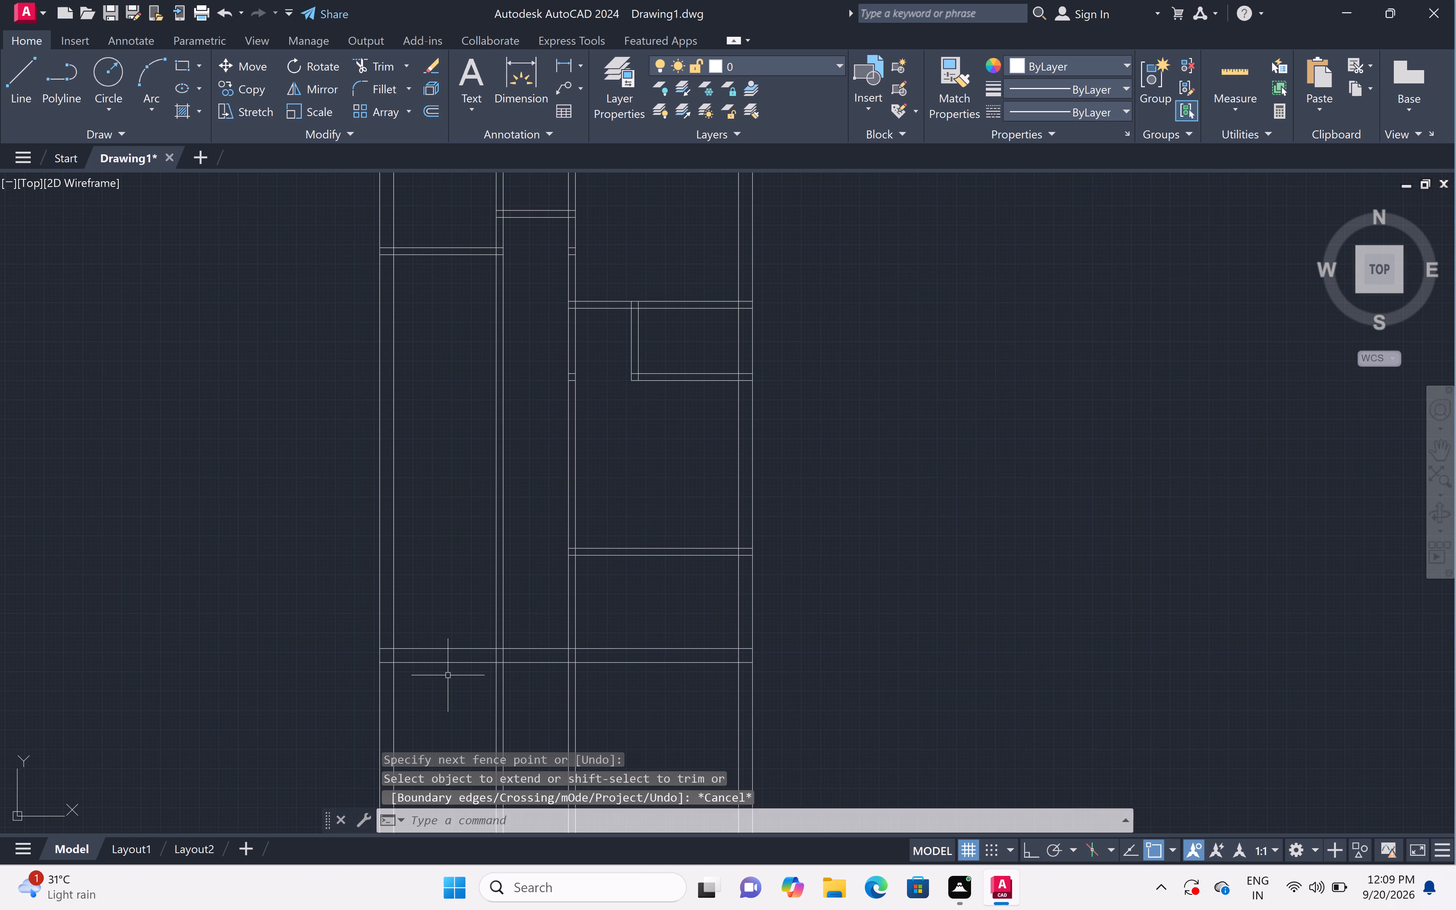
Trim all vertical wall and partition lines that run below the bottom outer wall.
scroll(471, 632, "down", 2)
scroll(461, 693, "up", 1)
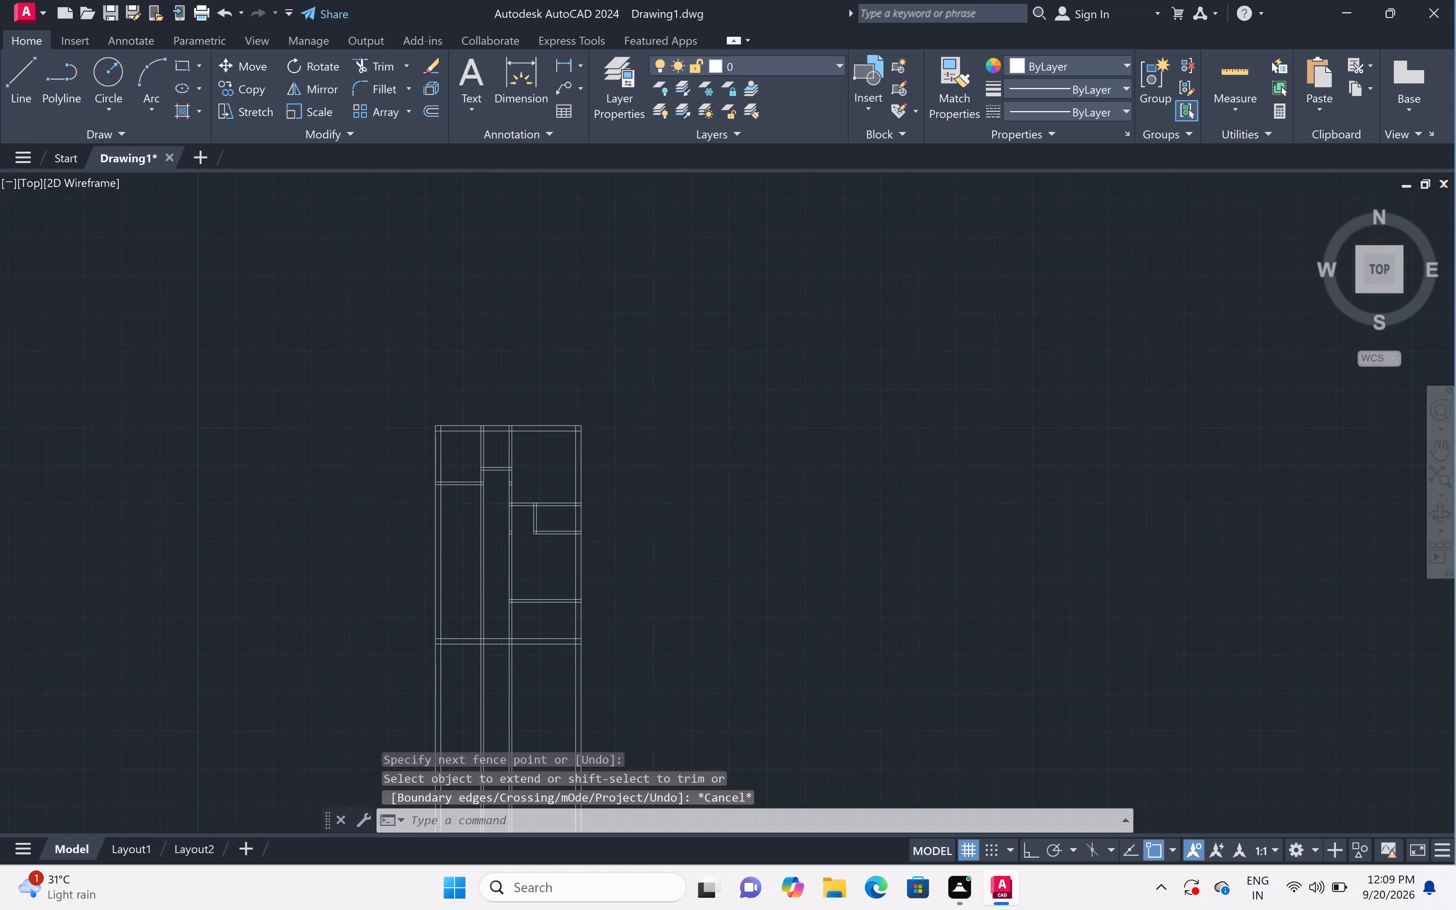
scroll(461, 693, "up", 1)
type("tr")
key("space")
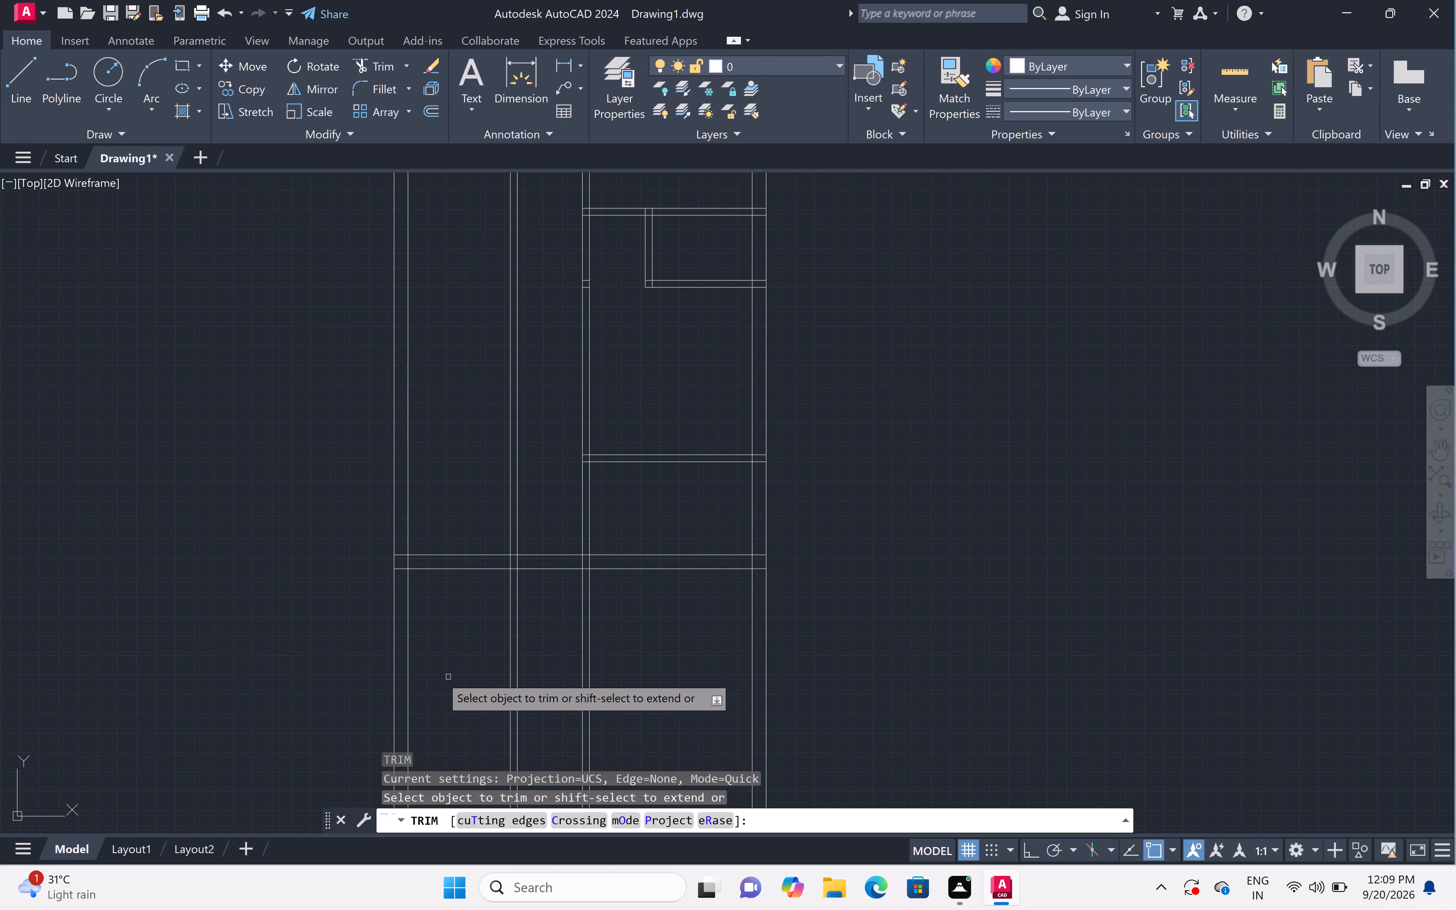
left_click(372, 672)
double_click(962, 679)
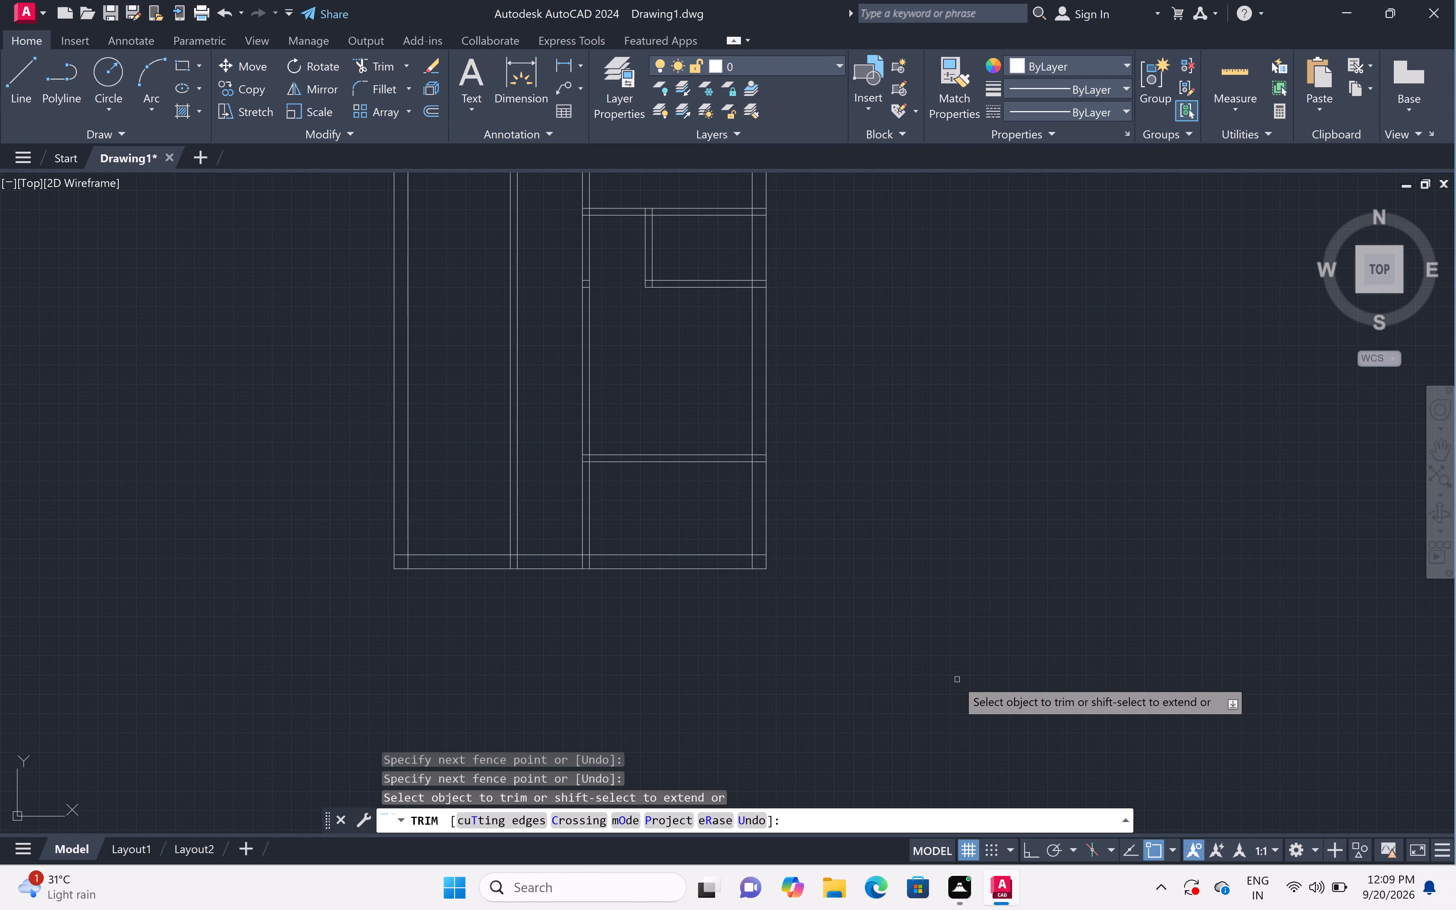
key("Escape")
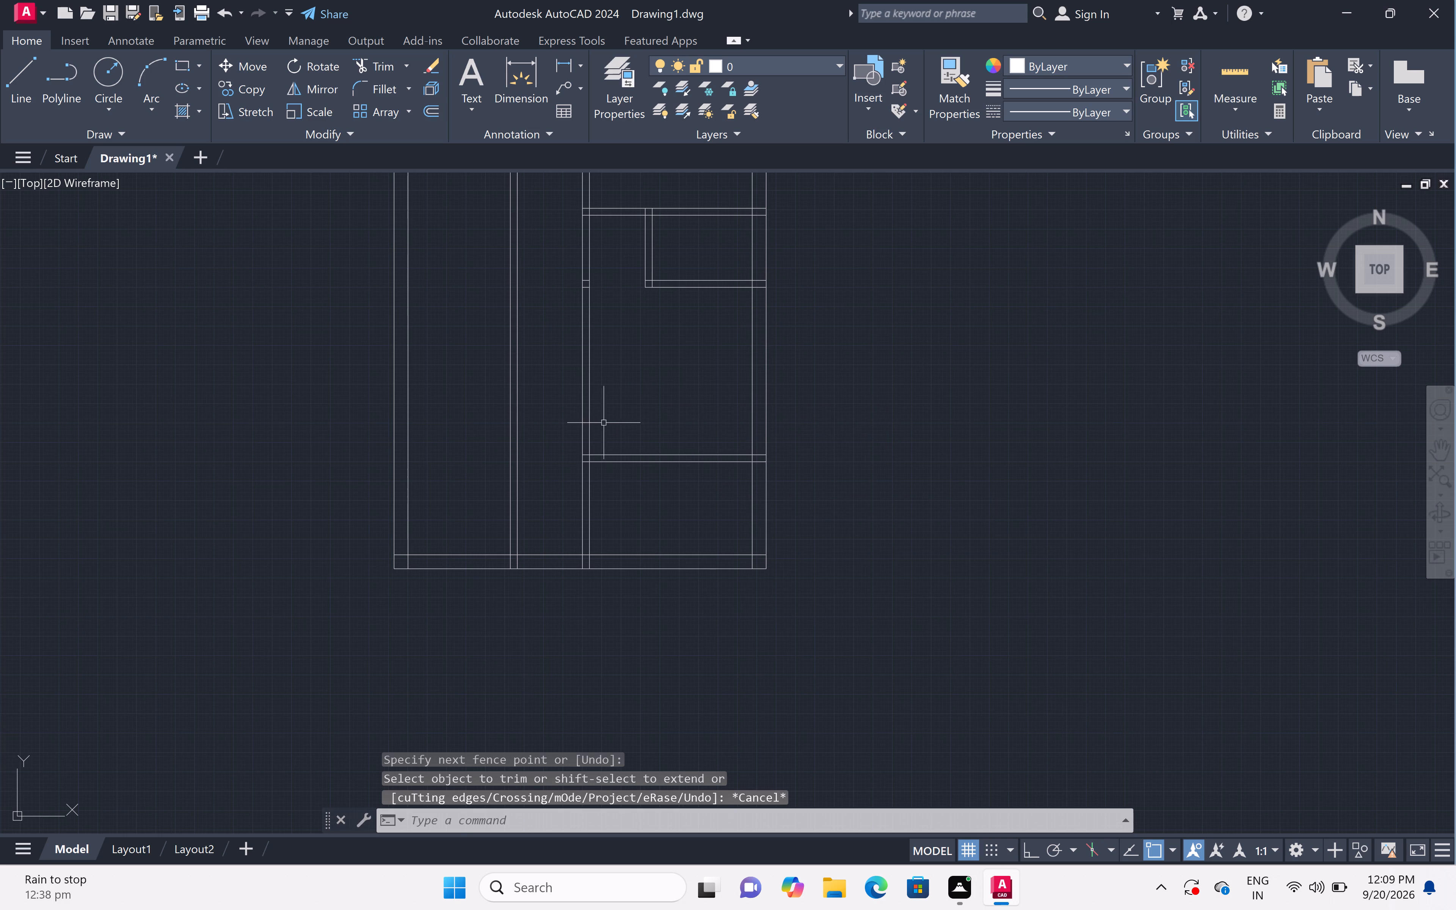
Extend the horizontal partition pair above the bottom wall leftward to the outer face of the left wall.
key("e")
key("x")
key("space")
left_click(614, 444)
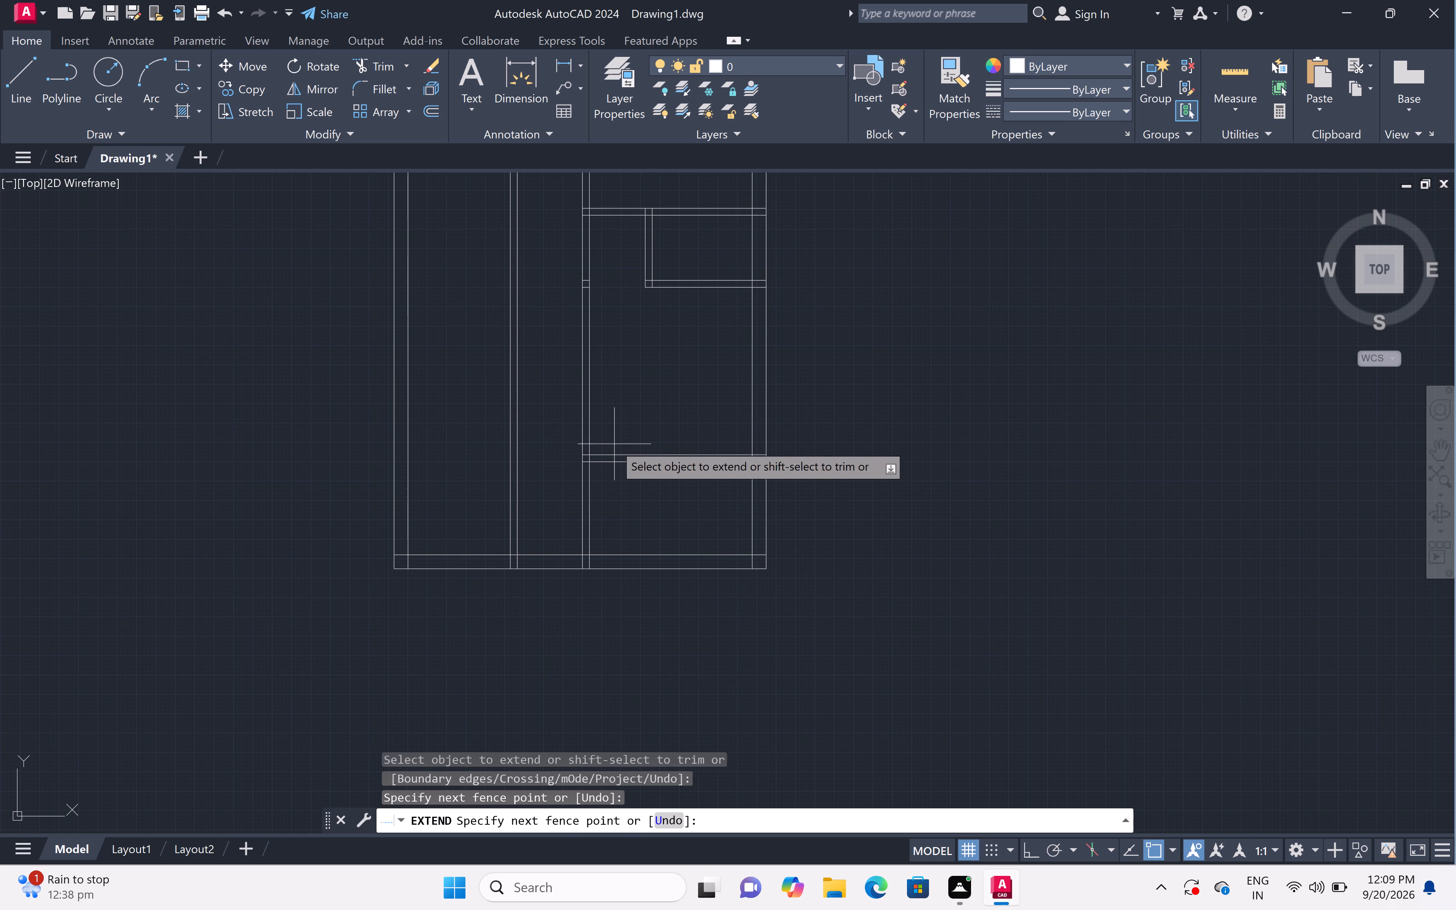
double_click(611, 545)
left_click(529, 420)
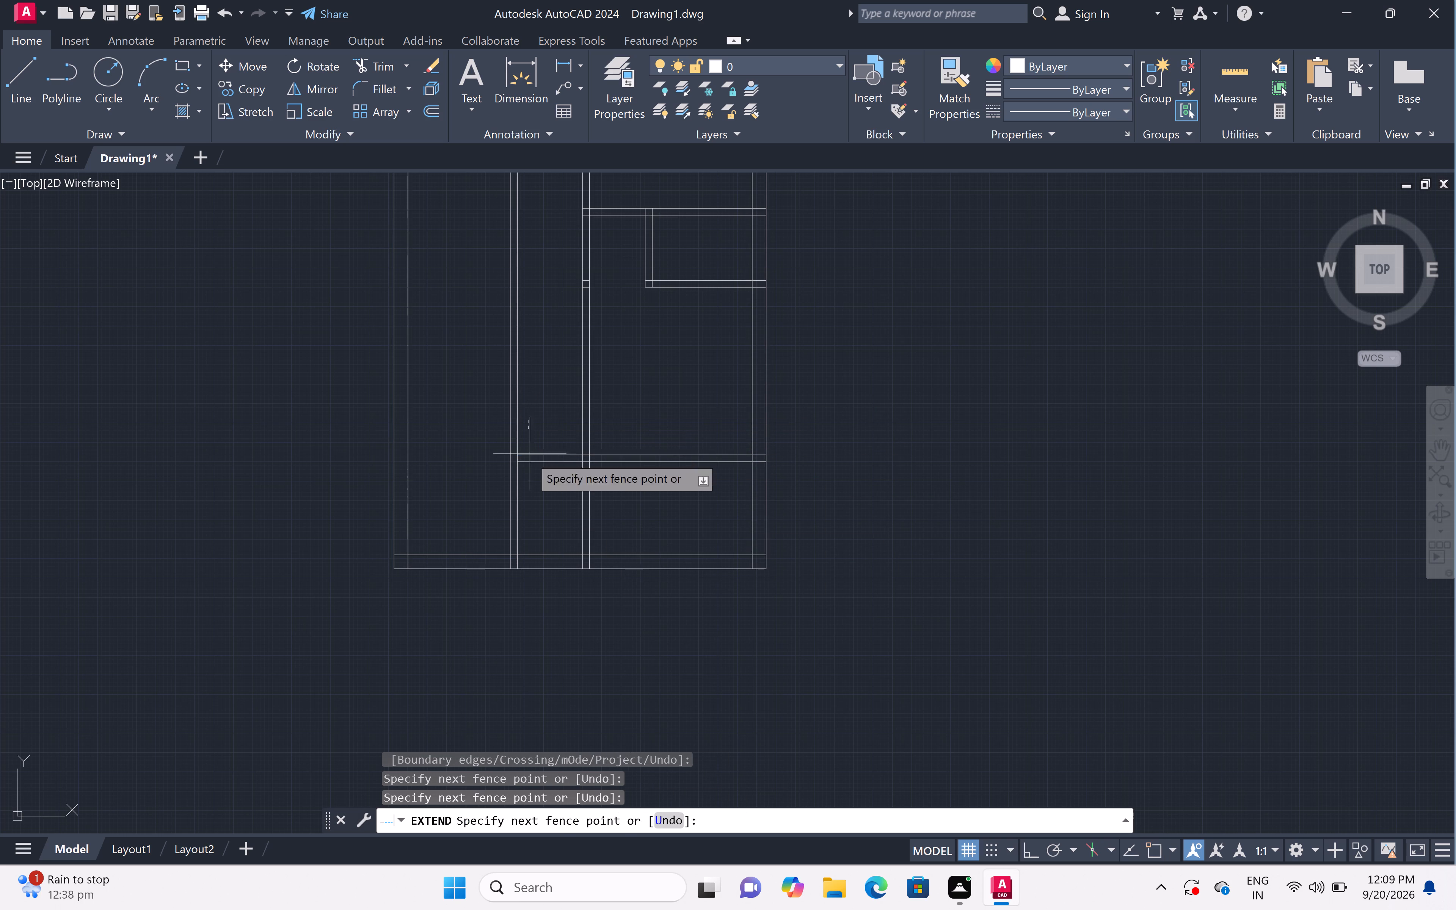
left_click(529, 487)
left_click(544, 419)
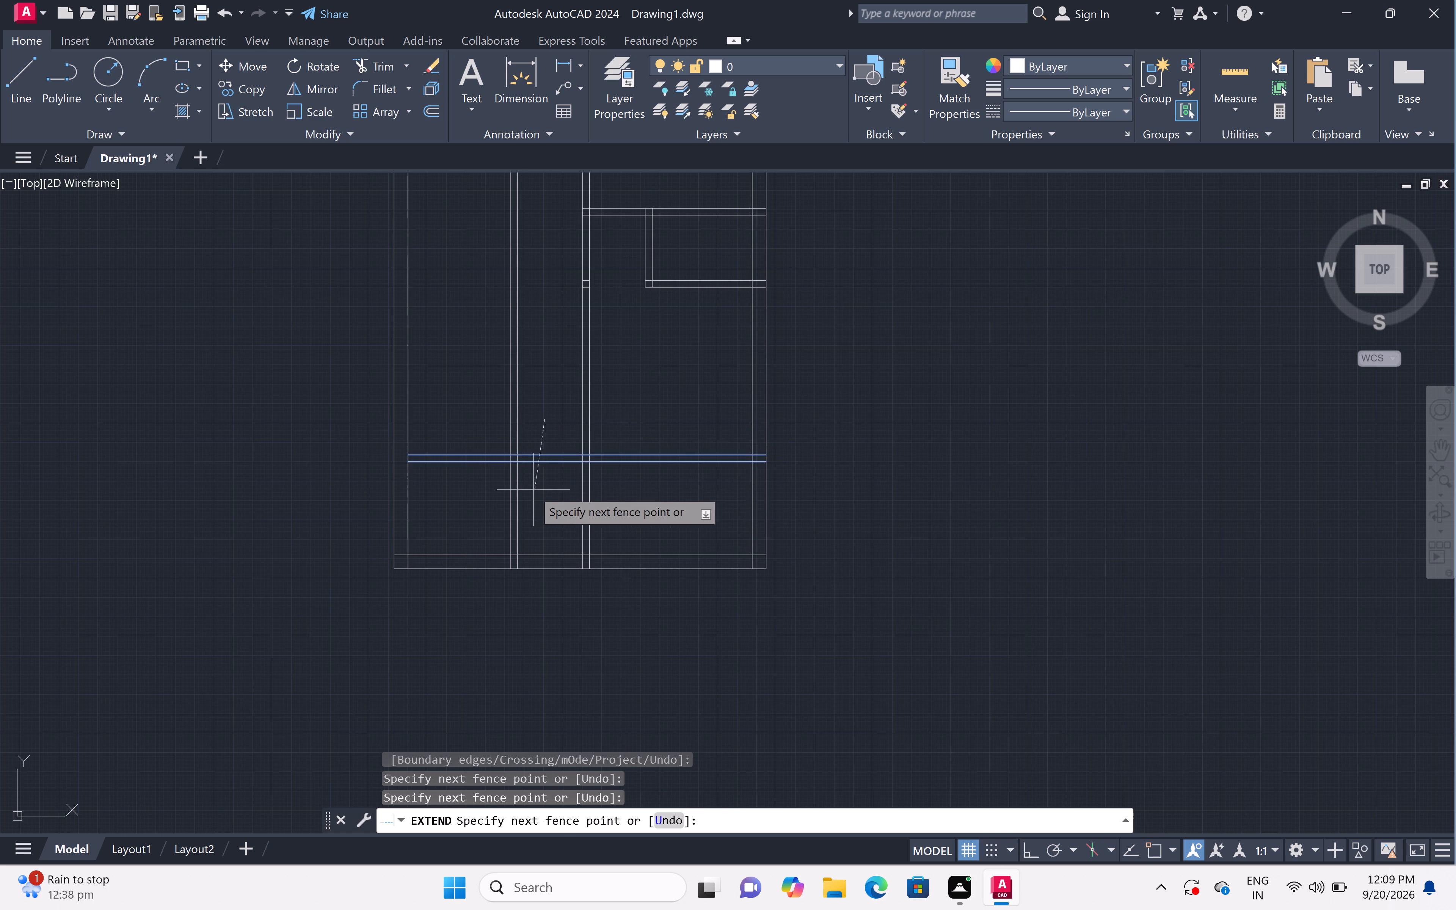
left_click_drag(531, 490, 516, 490)
left_click(464, 430)
left_click_drag(460, 474, 457, 474)
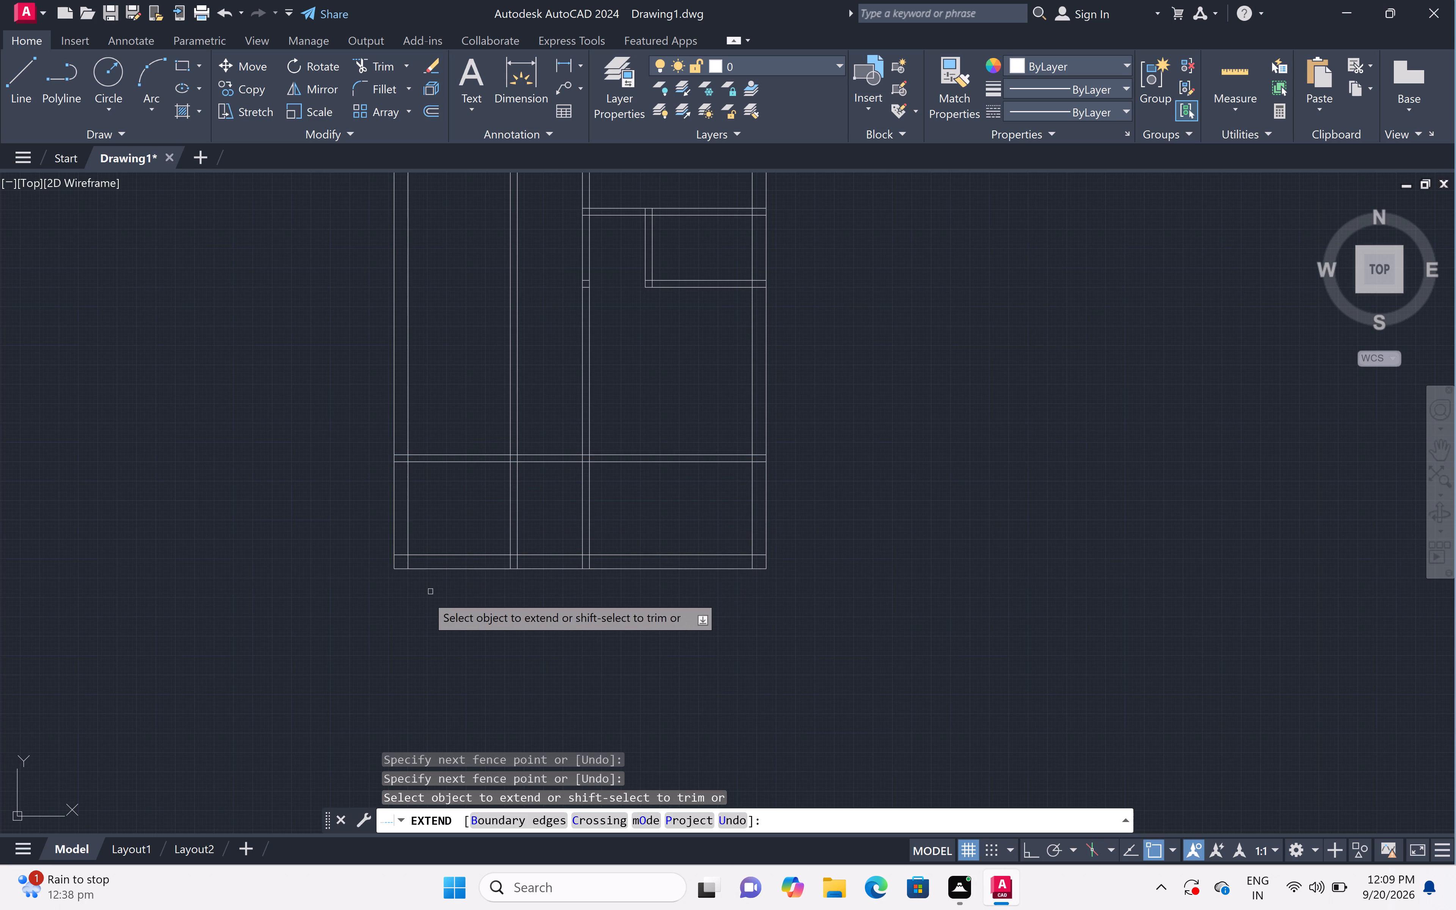
scroll(495, 458, "up", 3)
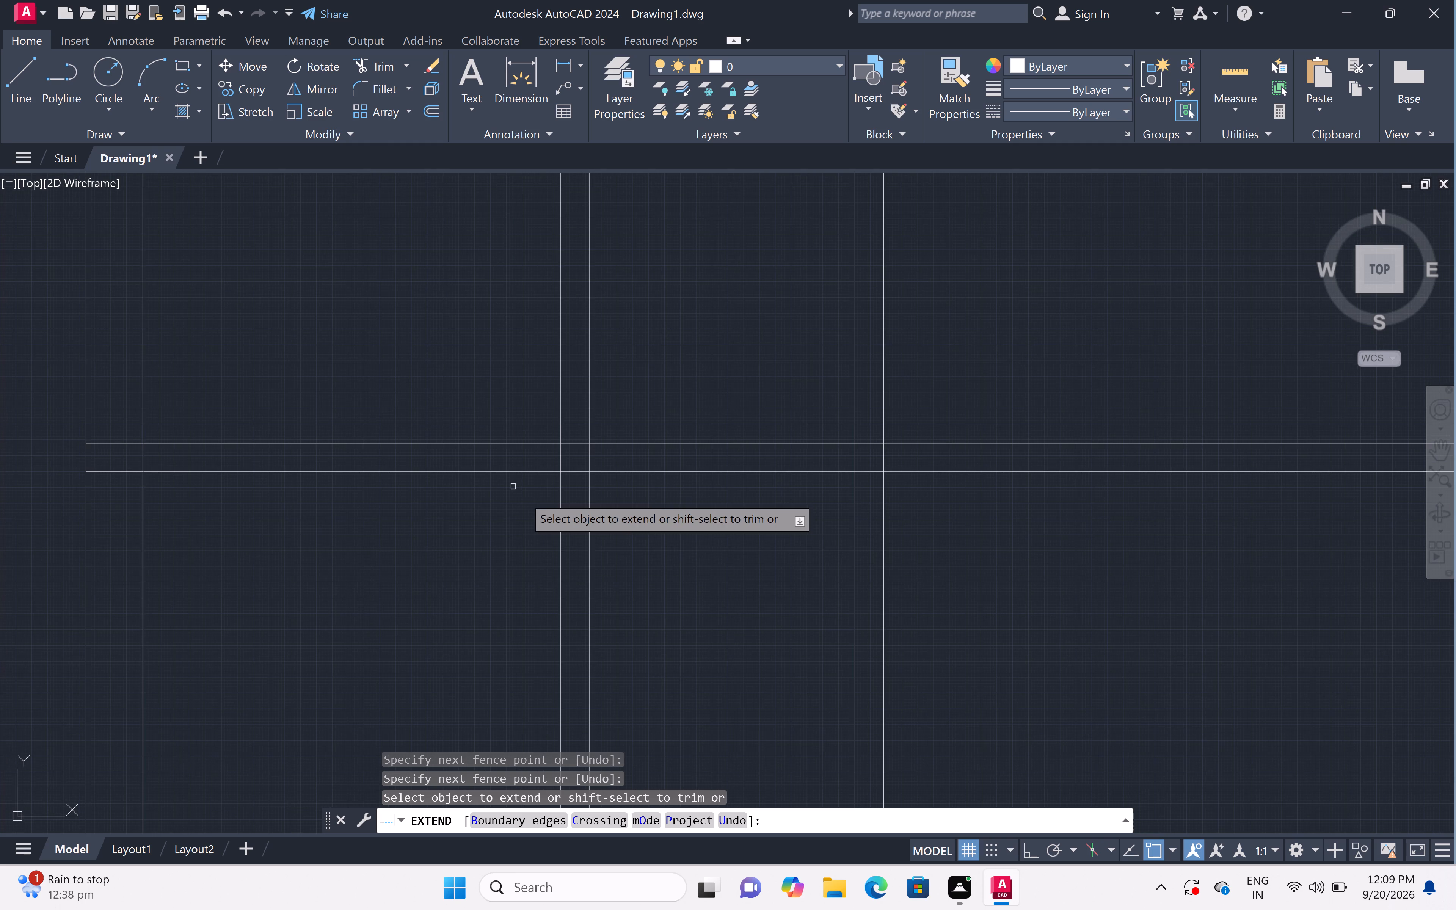
scroll(646, 547, "down", 1)
key("Escape")
Trim the left vertical partition pair below the extended horizontal partition and above it up to the upper-left room's partition.
type("tr")
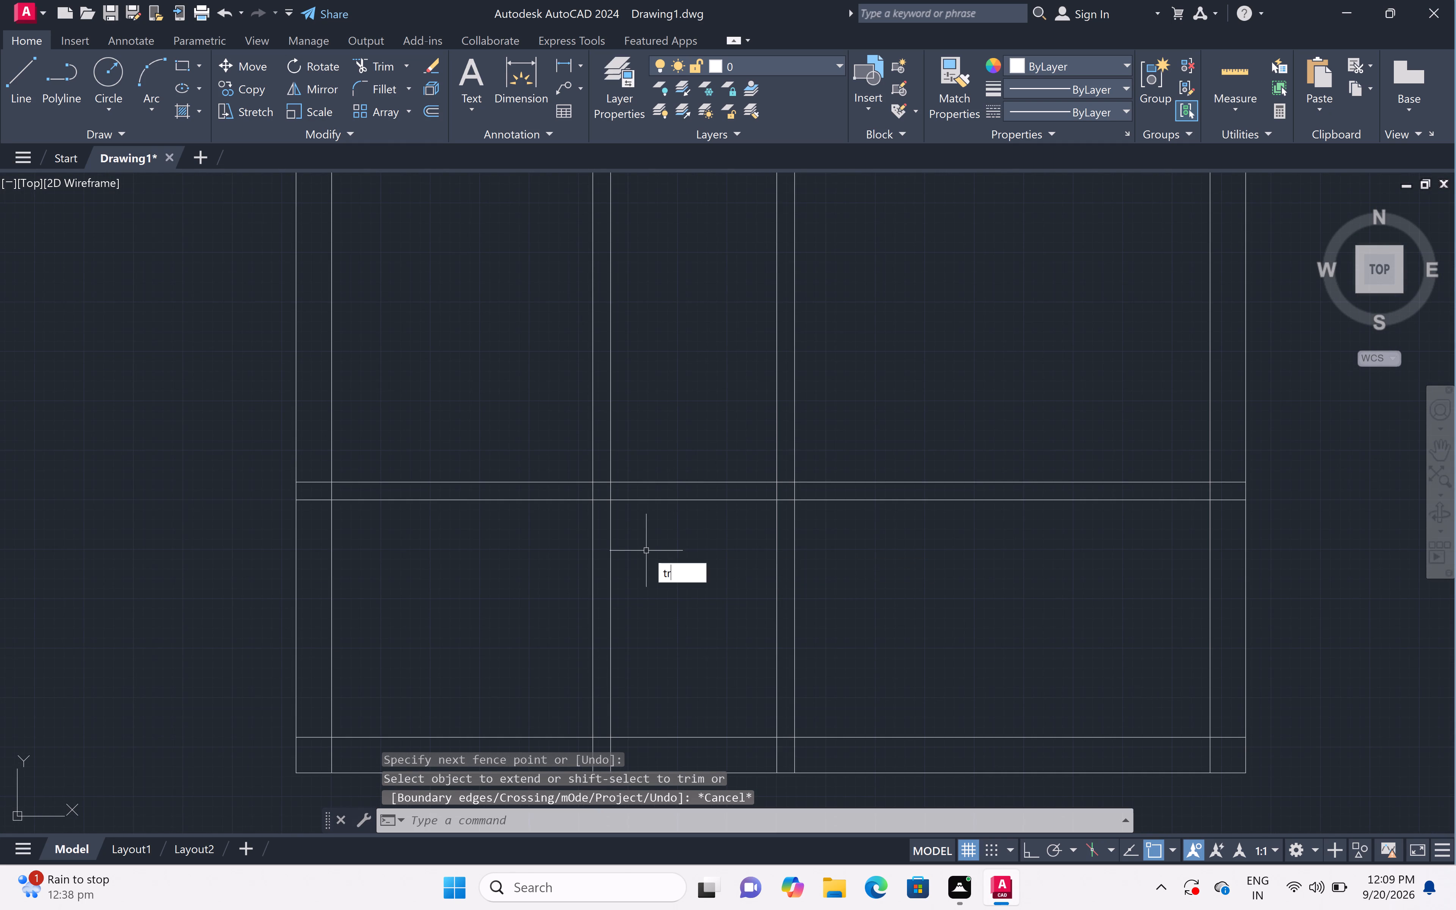
key("space")
left_click(647, 554)
double_click(440, 650)
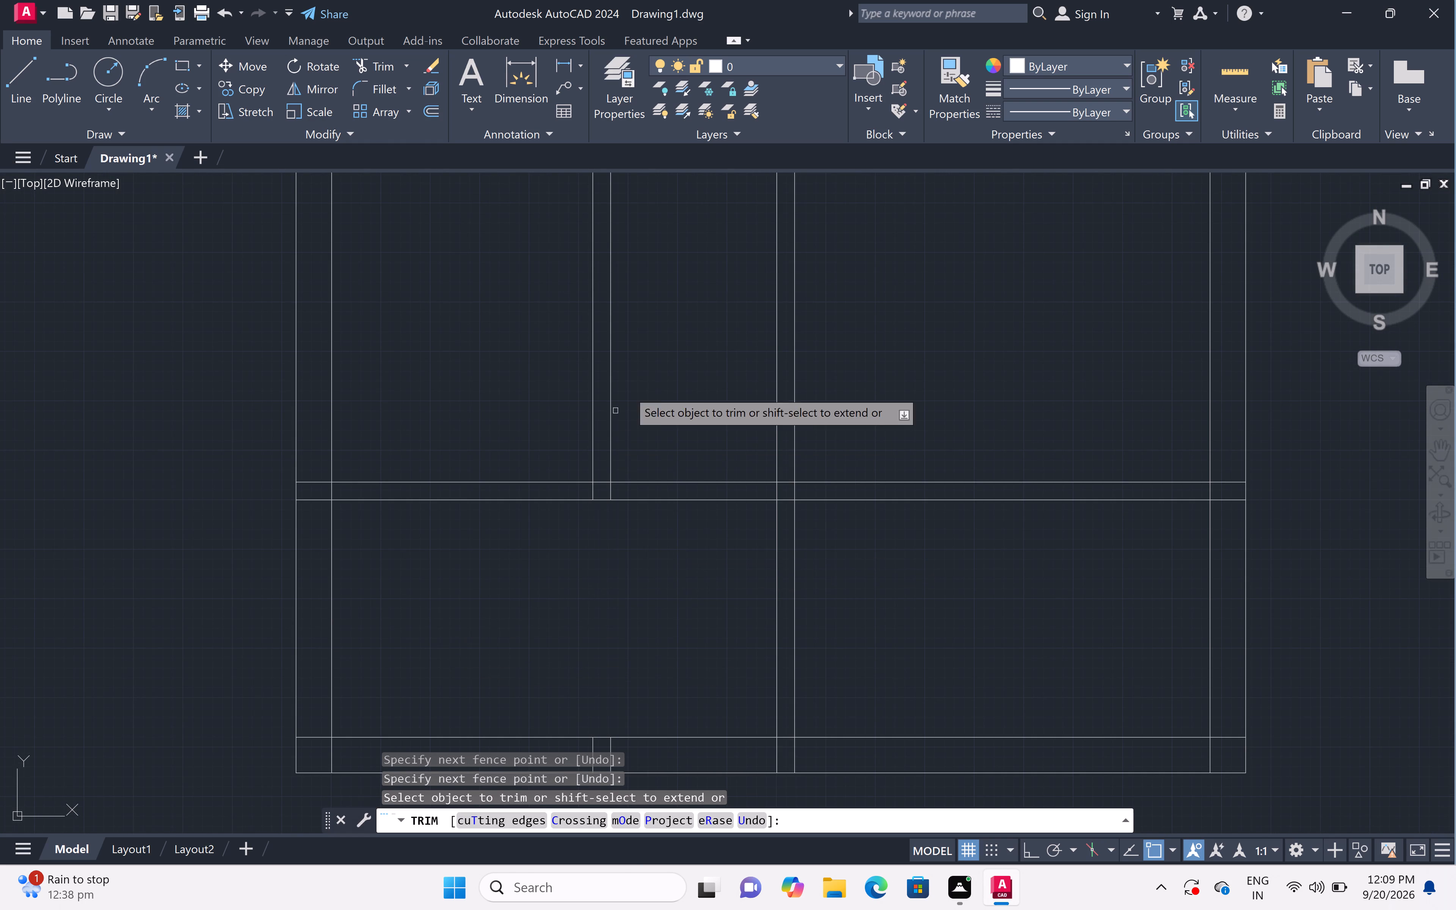
scroll(649, 369, "down", 3)
left_click(650, 367)
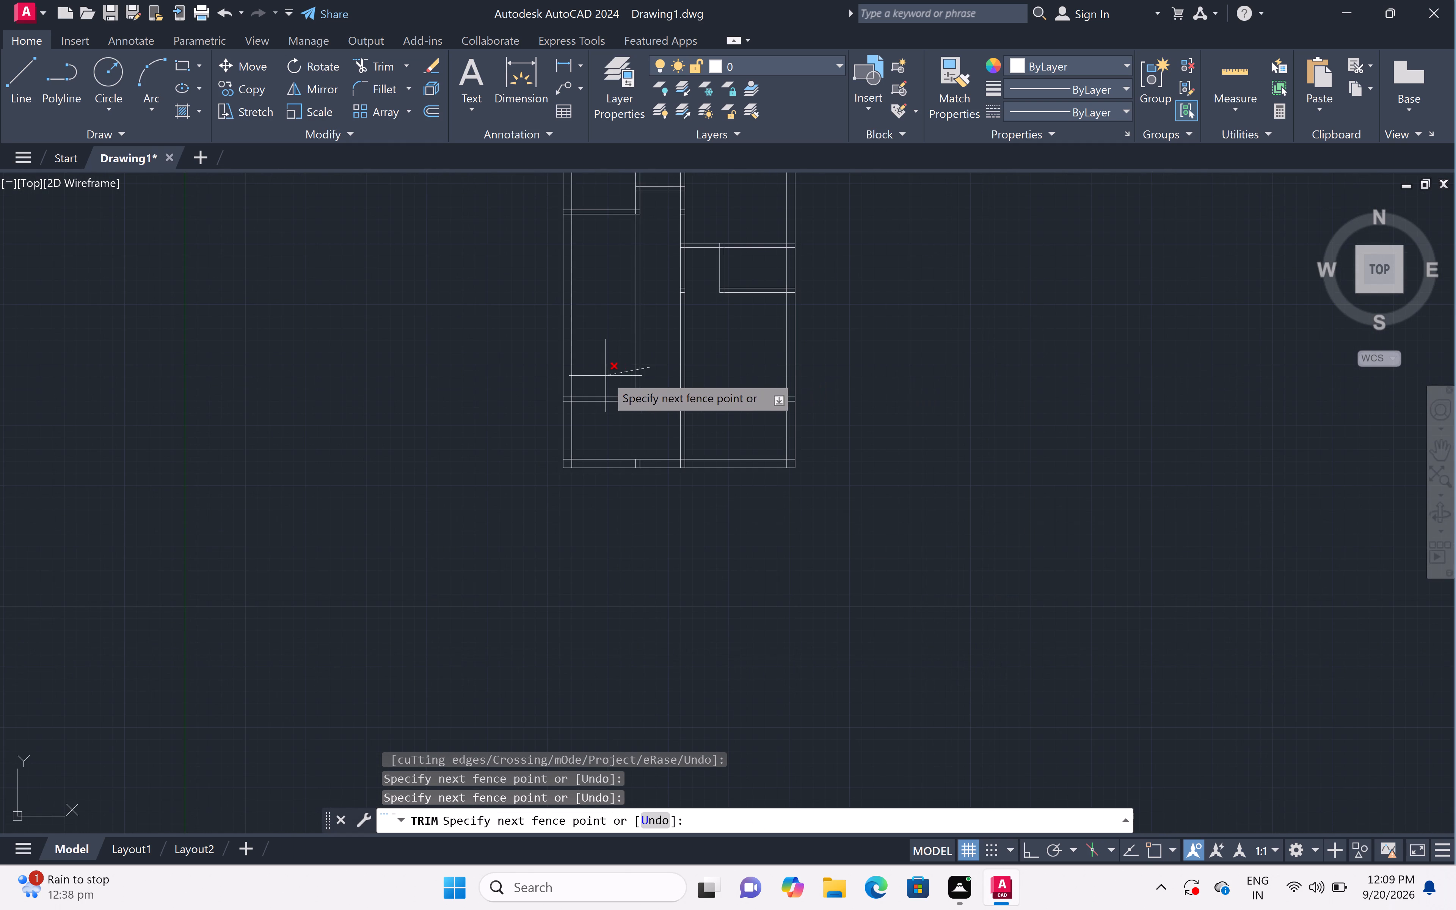
left_click(605, 377)
key("Escape")
Offset the inner line of the left outer wall 5' to the right.
scroll(635, 505, "up", 1)
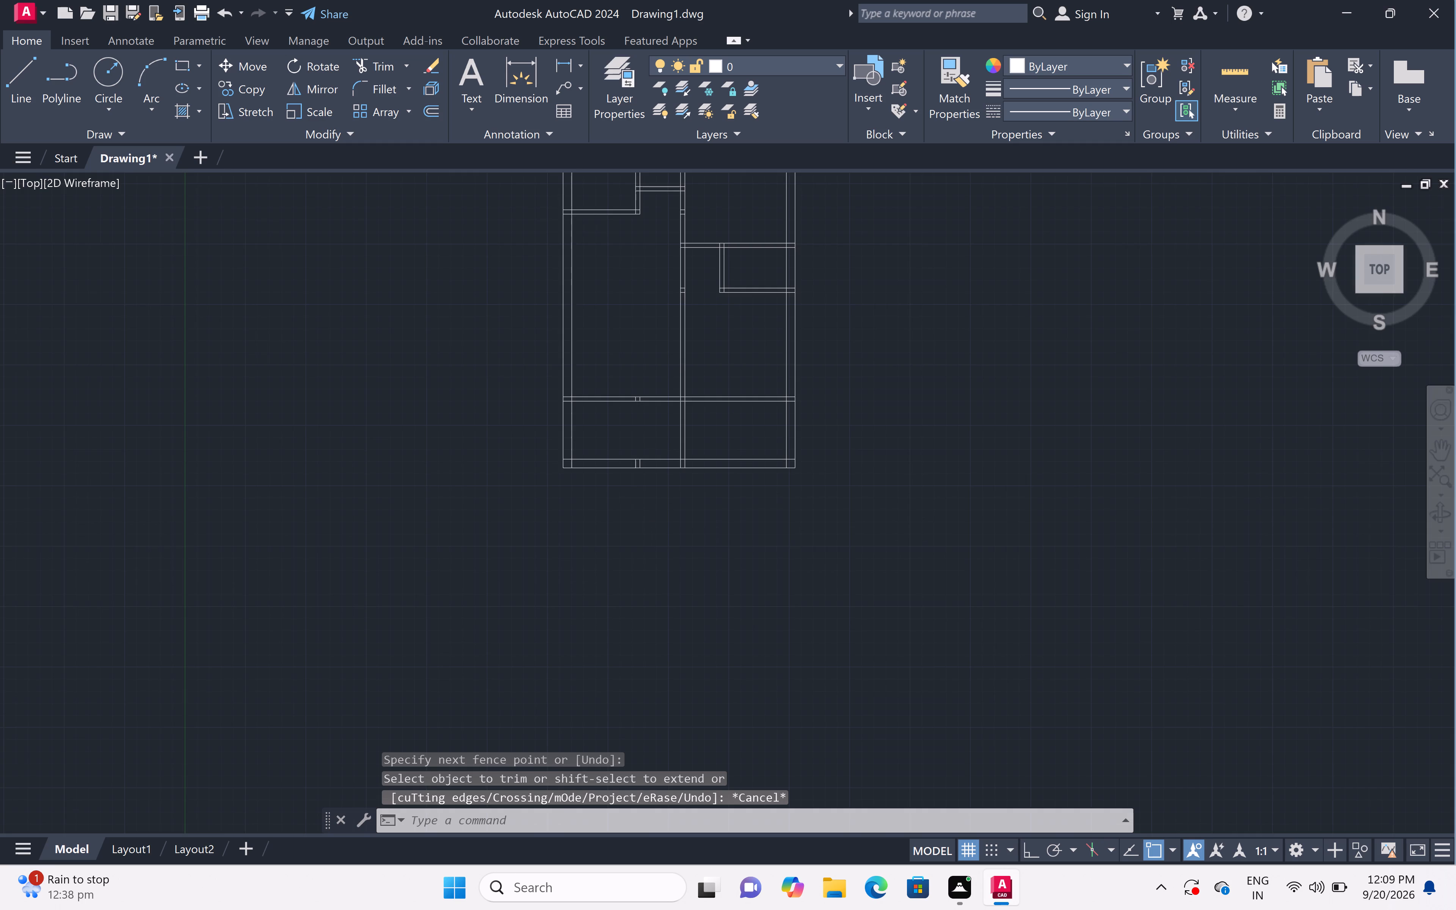
scroll(635, 505, "up", 1)
type("od")
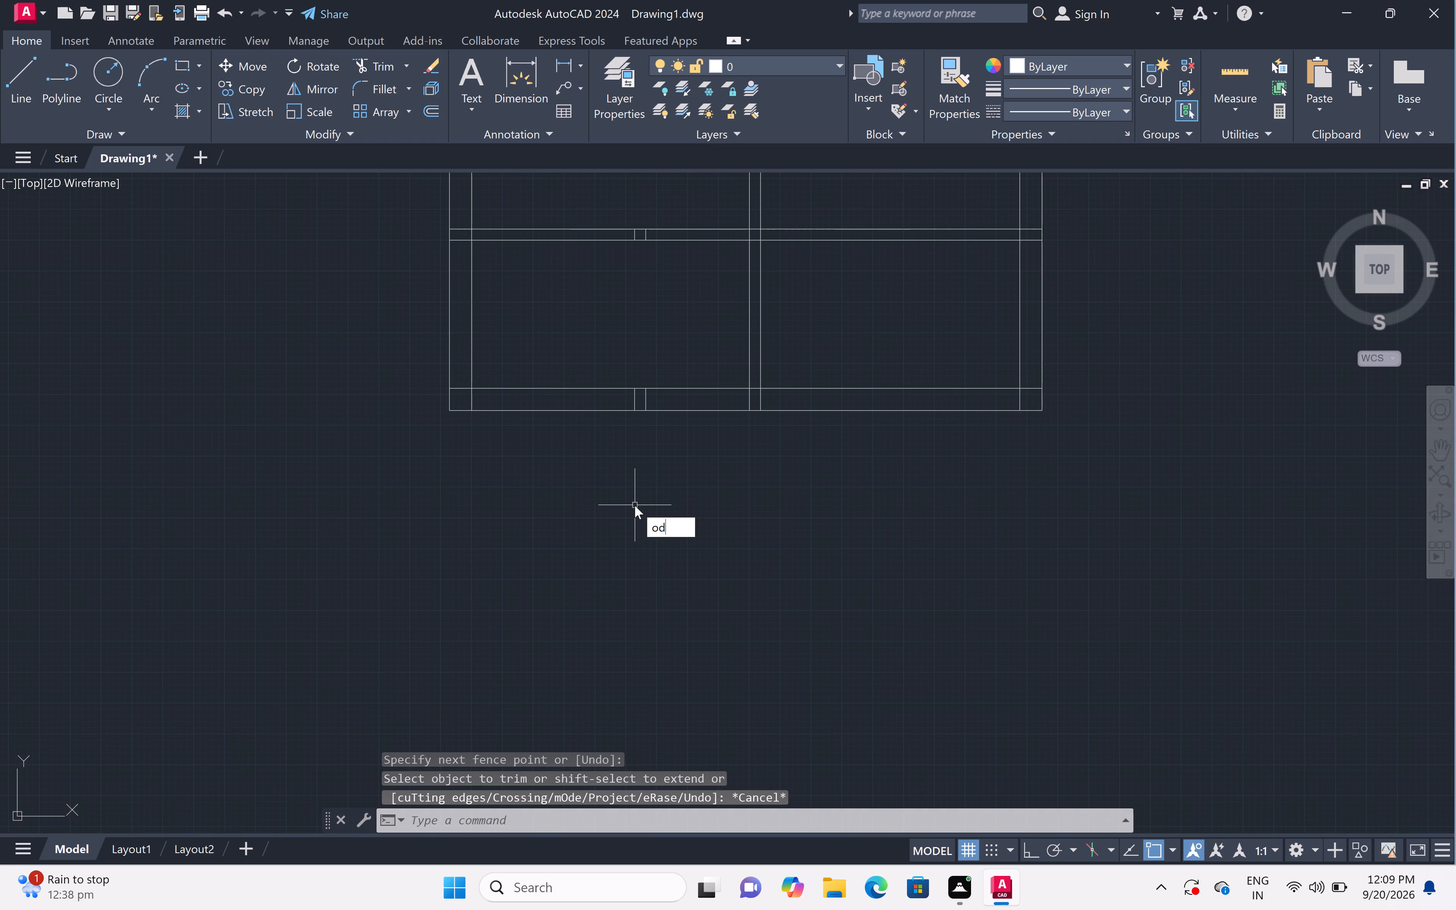
key("BackSpace")
type("ff")
key("space")
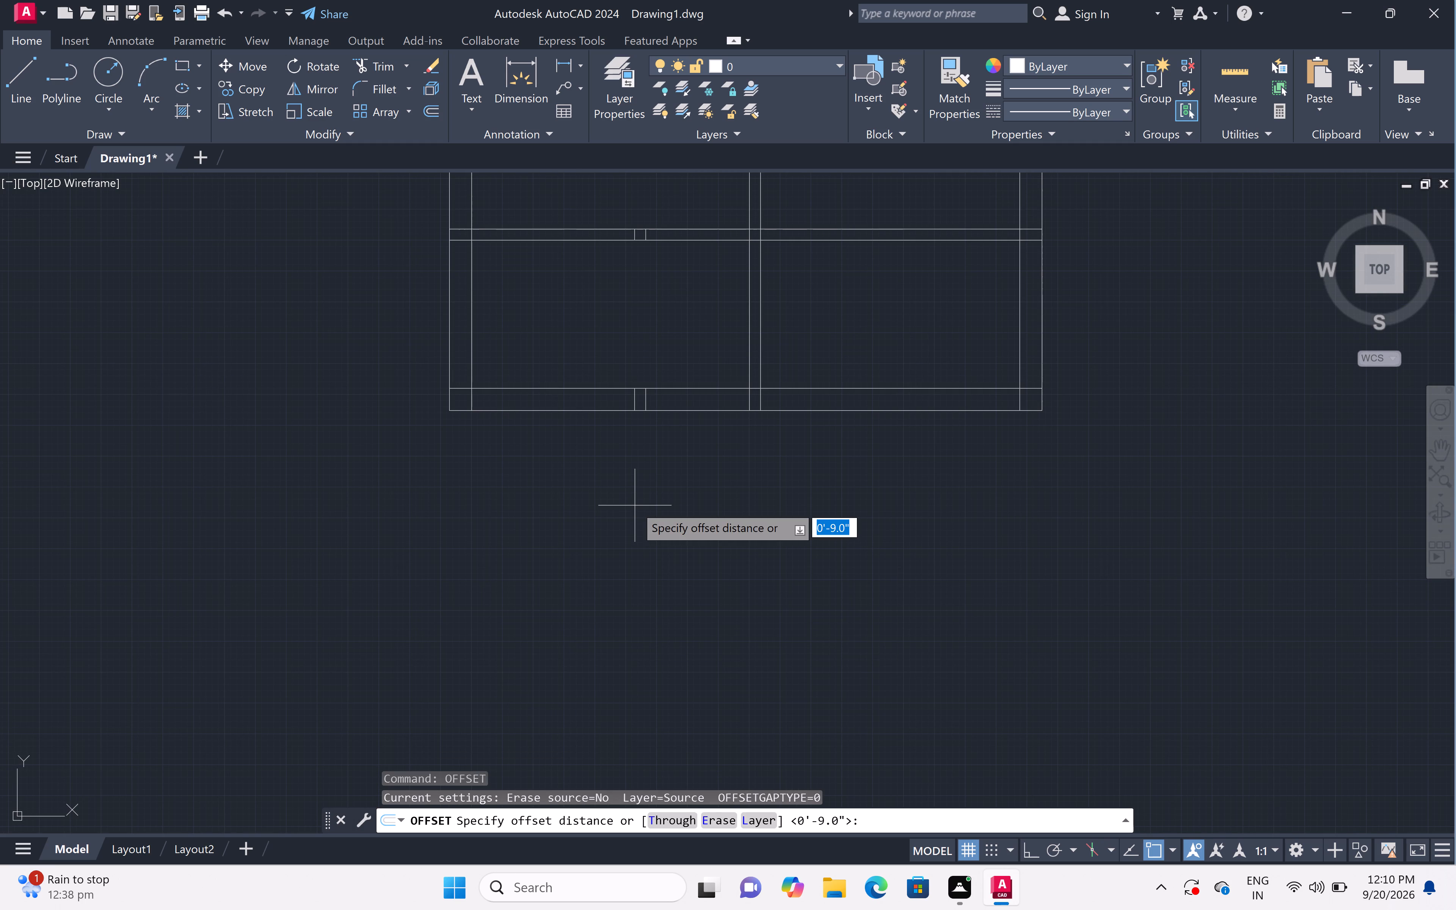
type("5'")
key("space")
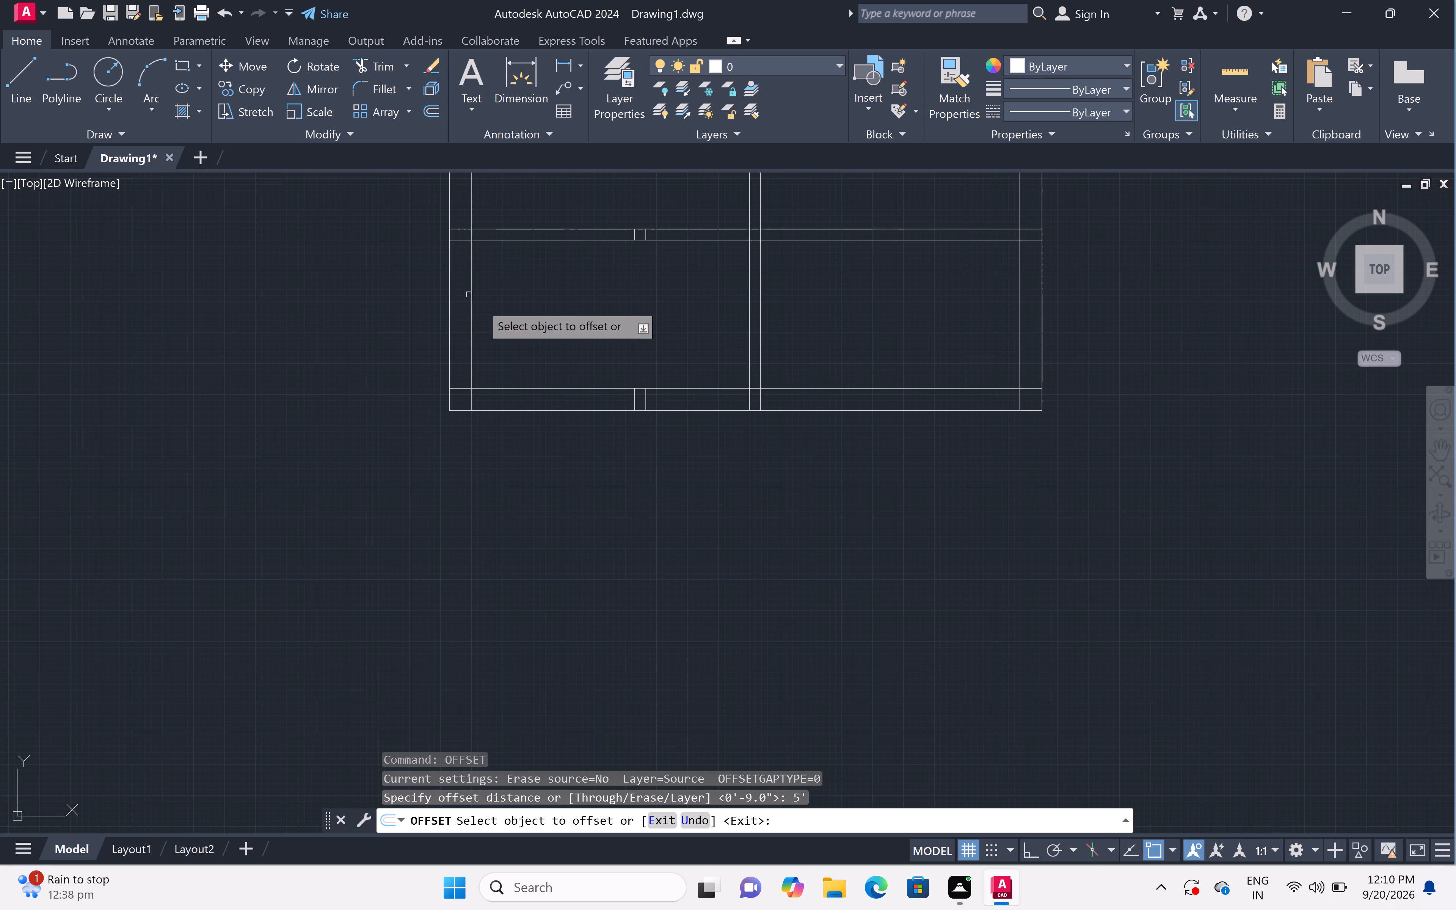
left_click(471, 303)
left_click(660, 295)
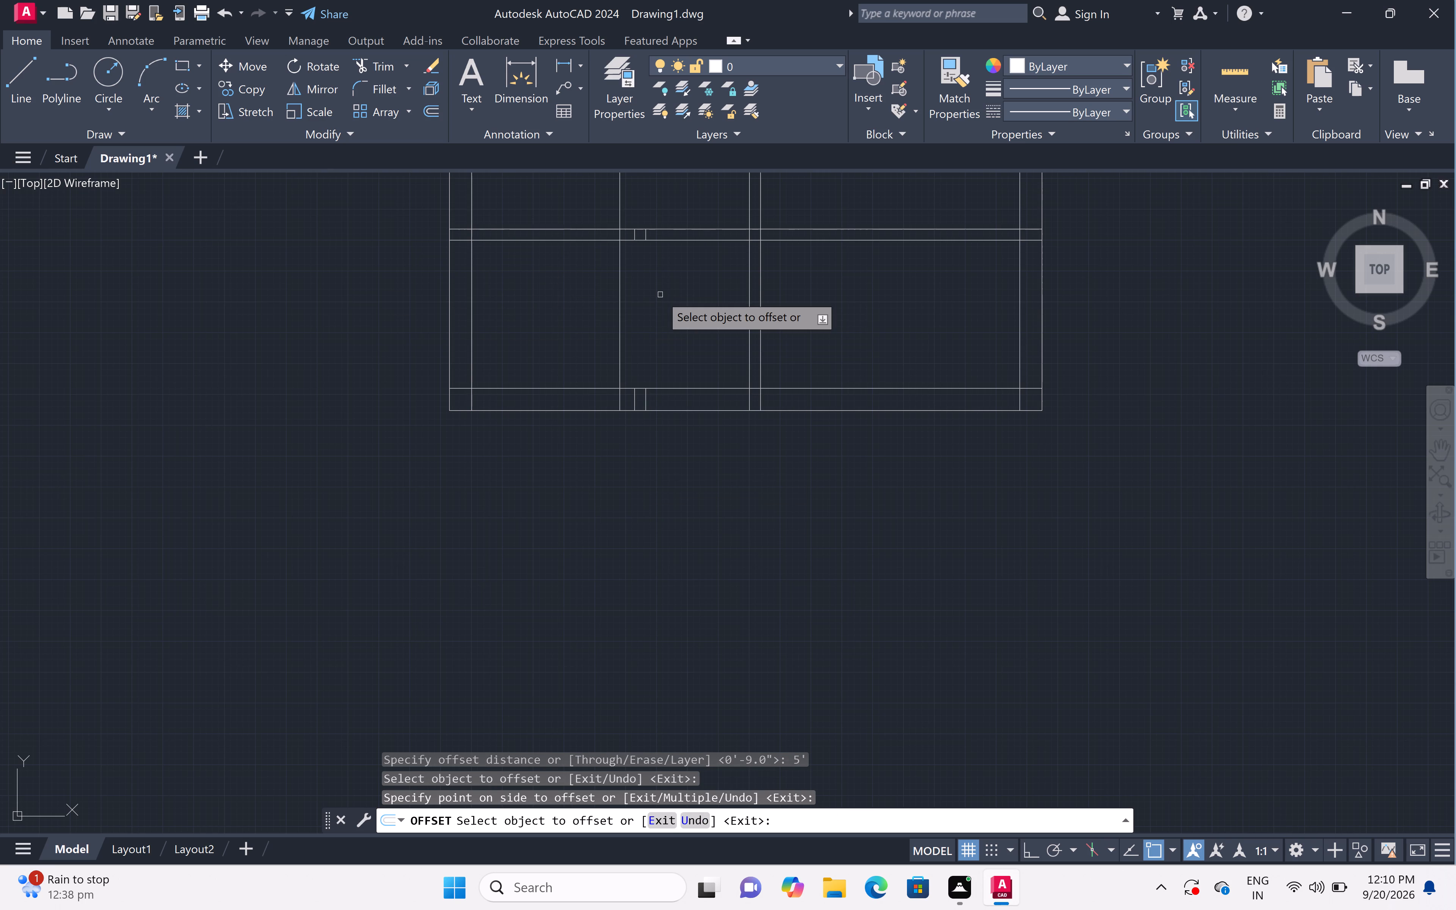
key("space")
Offset the new vertical line 4.5" to the right for the partition thickness.
key("space")
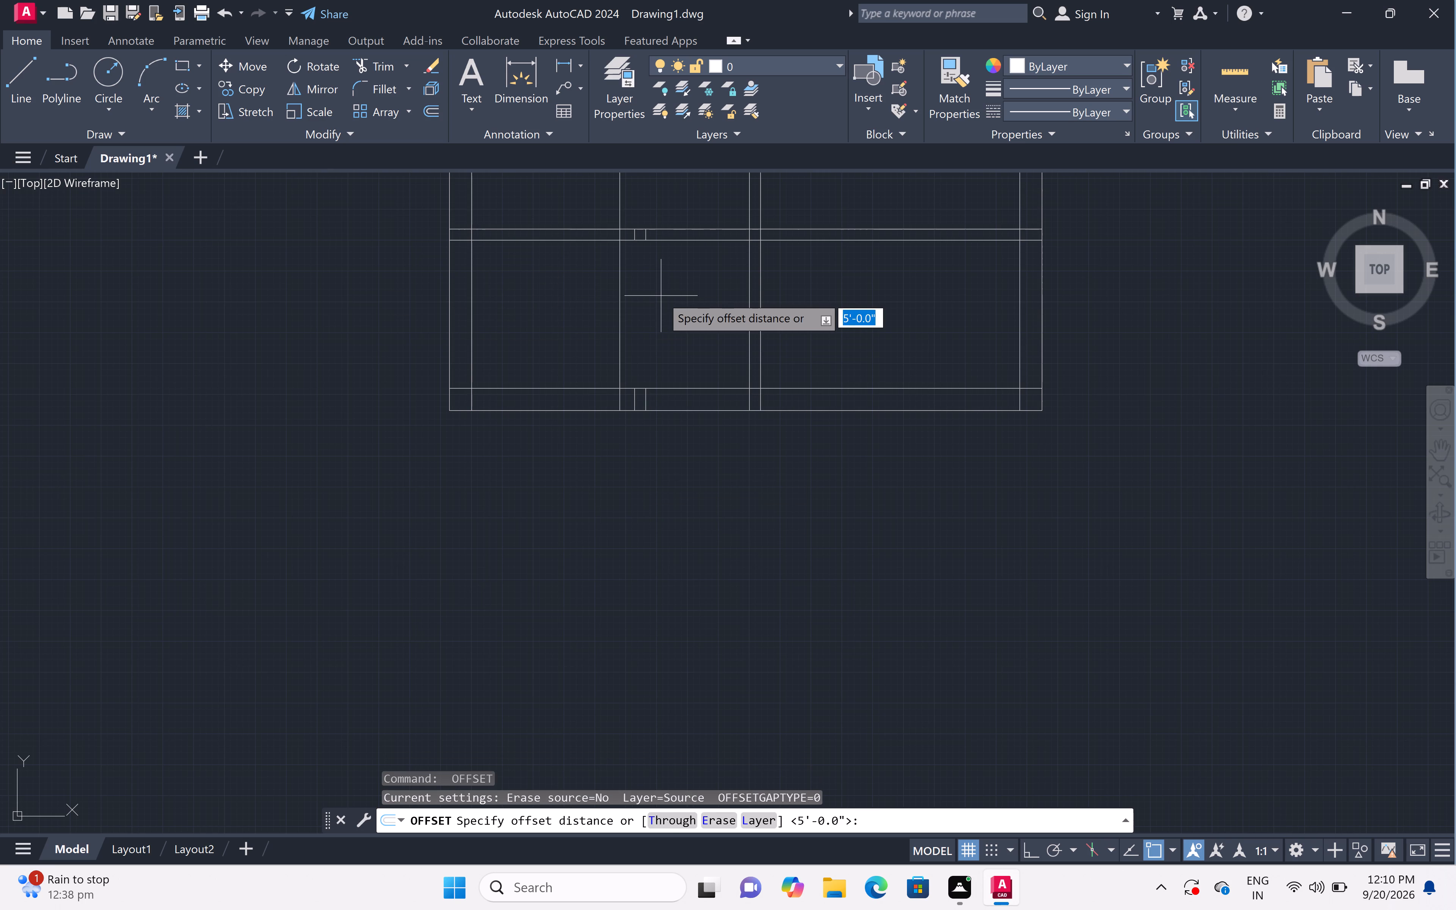
type("4.5\"")
key("space")
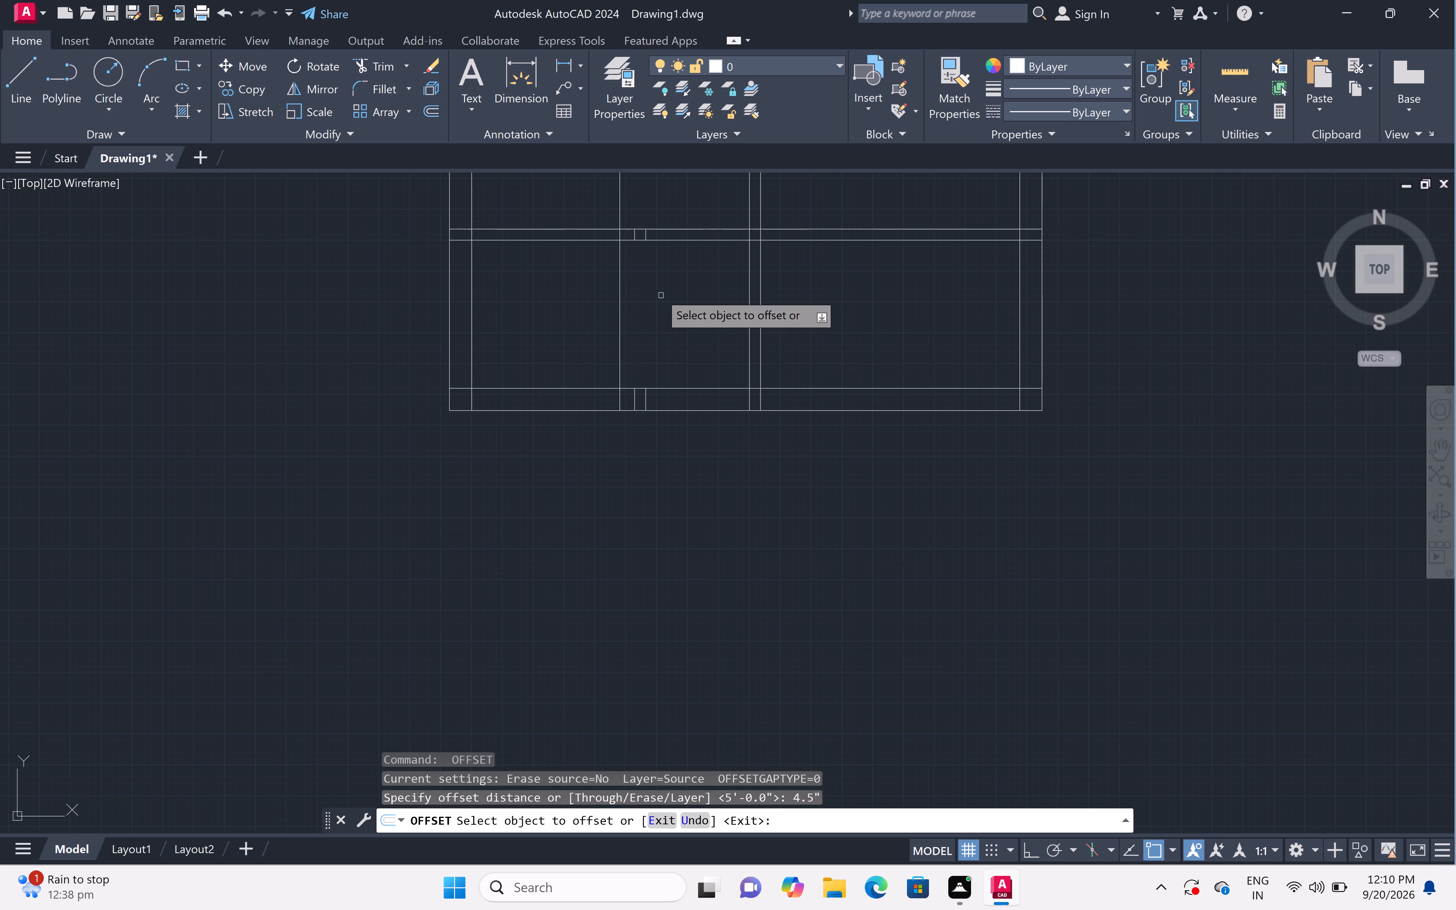
left_click(618, 314)
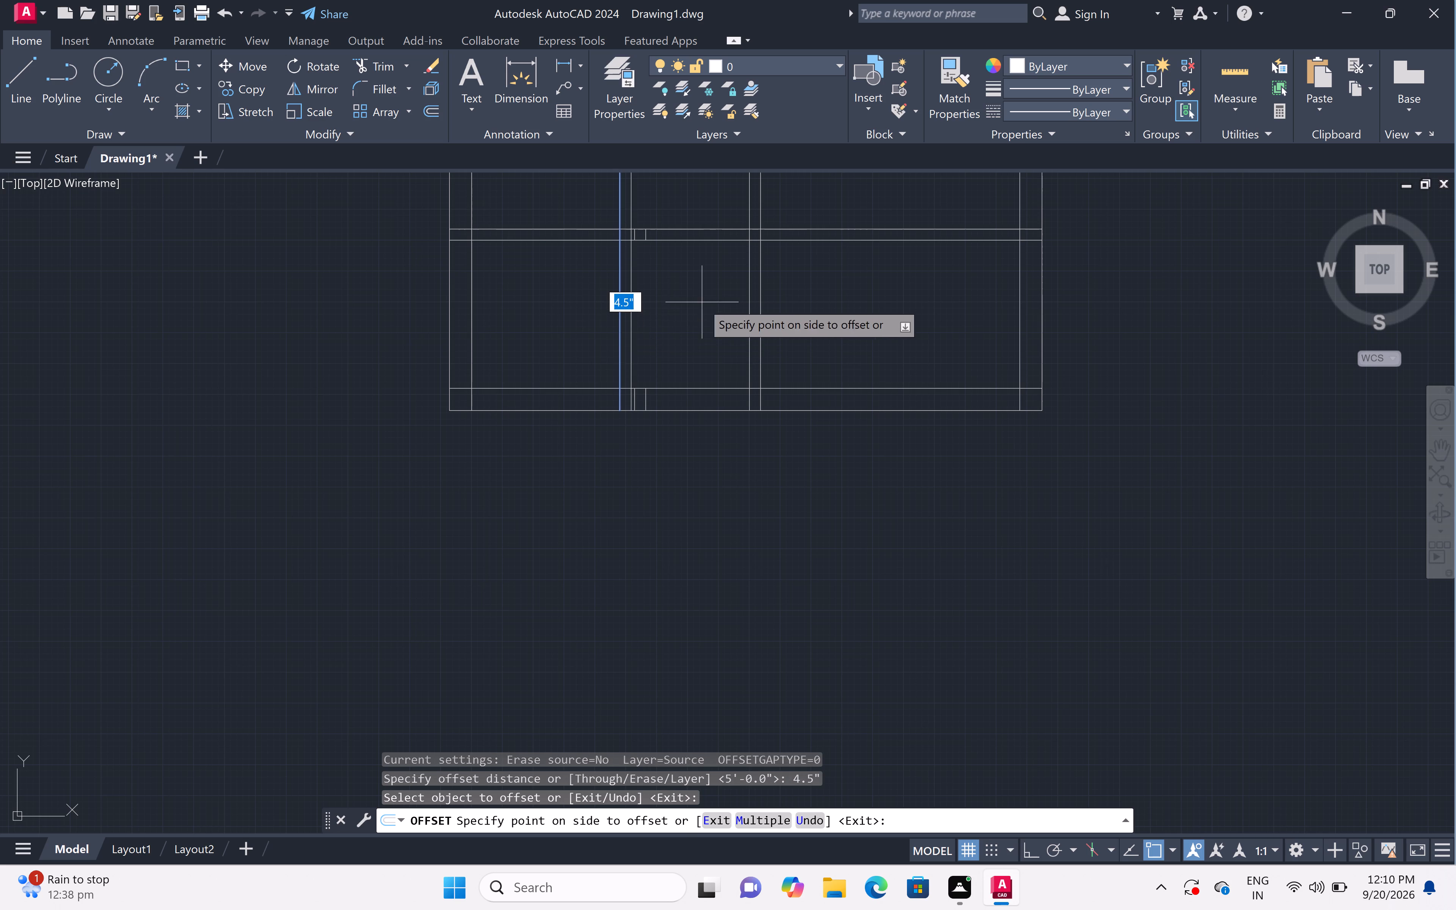
left_click(703, 302)
key("Escape")
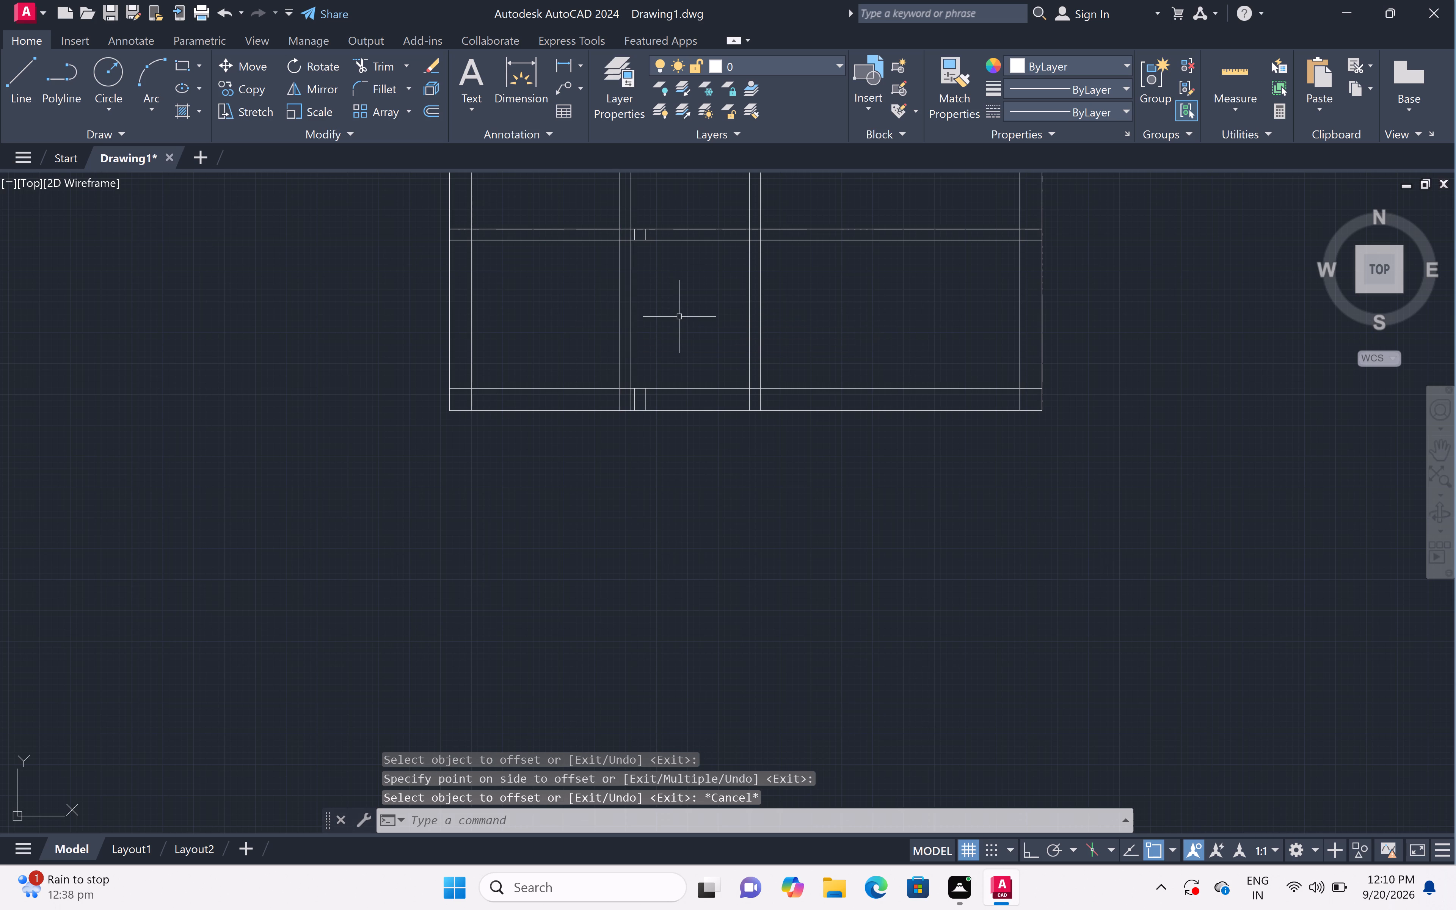
Trim the new vertical partition pair above the lowest horizontal partition.
type("tr")
key("space")
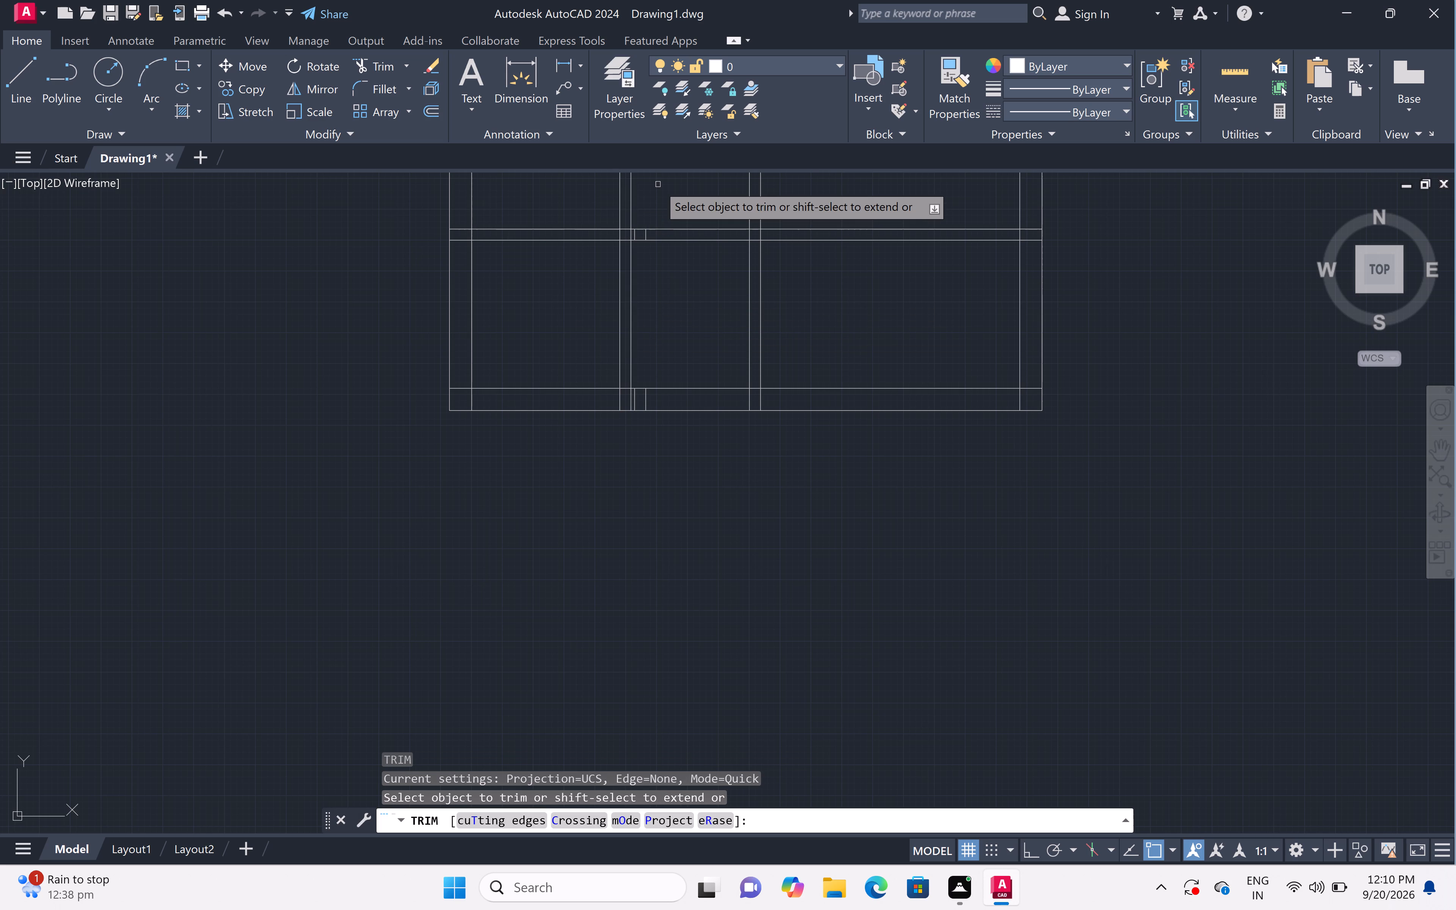
left_click(658, 184)
double_click(591, 196)
key("Escape")
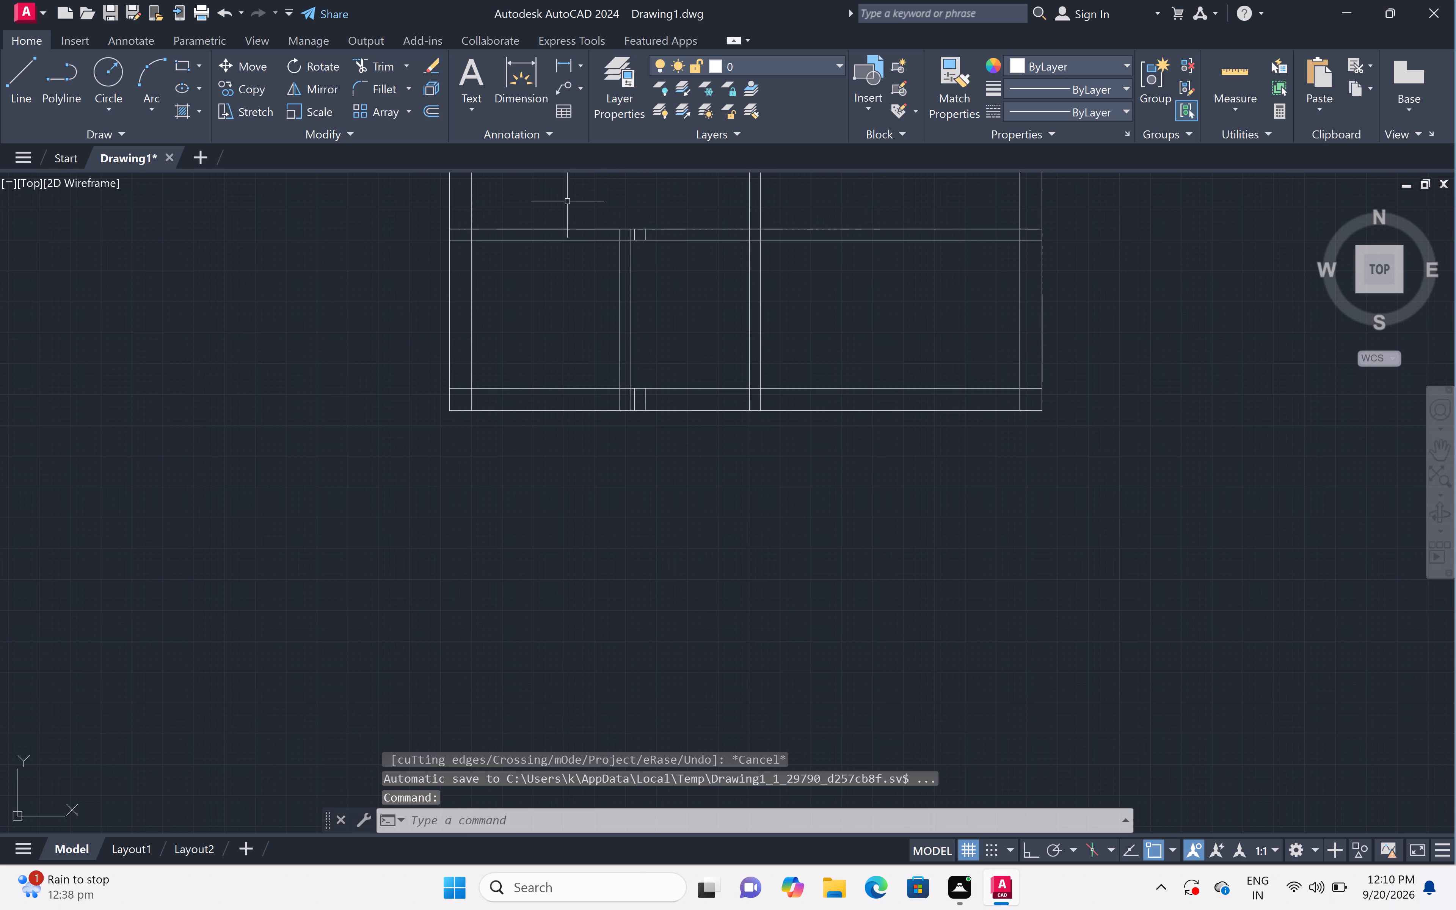
Trim the leftover vertical line stubs beside the new partition, inside the lowest horizontal partition and inside the bottom outer wall.
type("tr")
key("space")
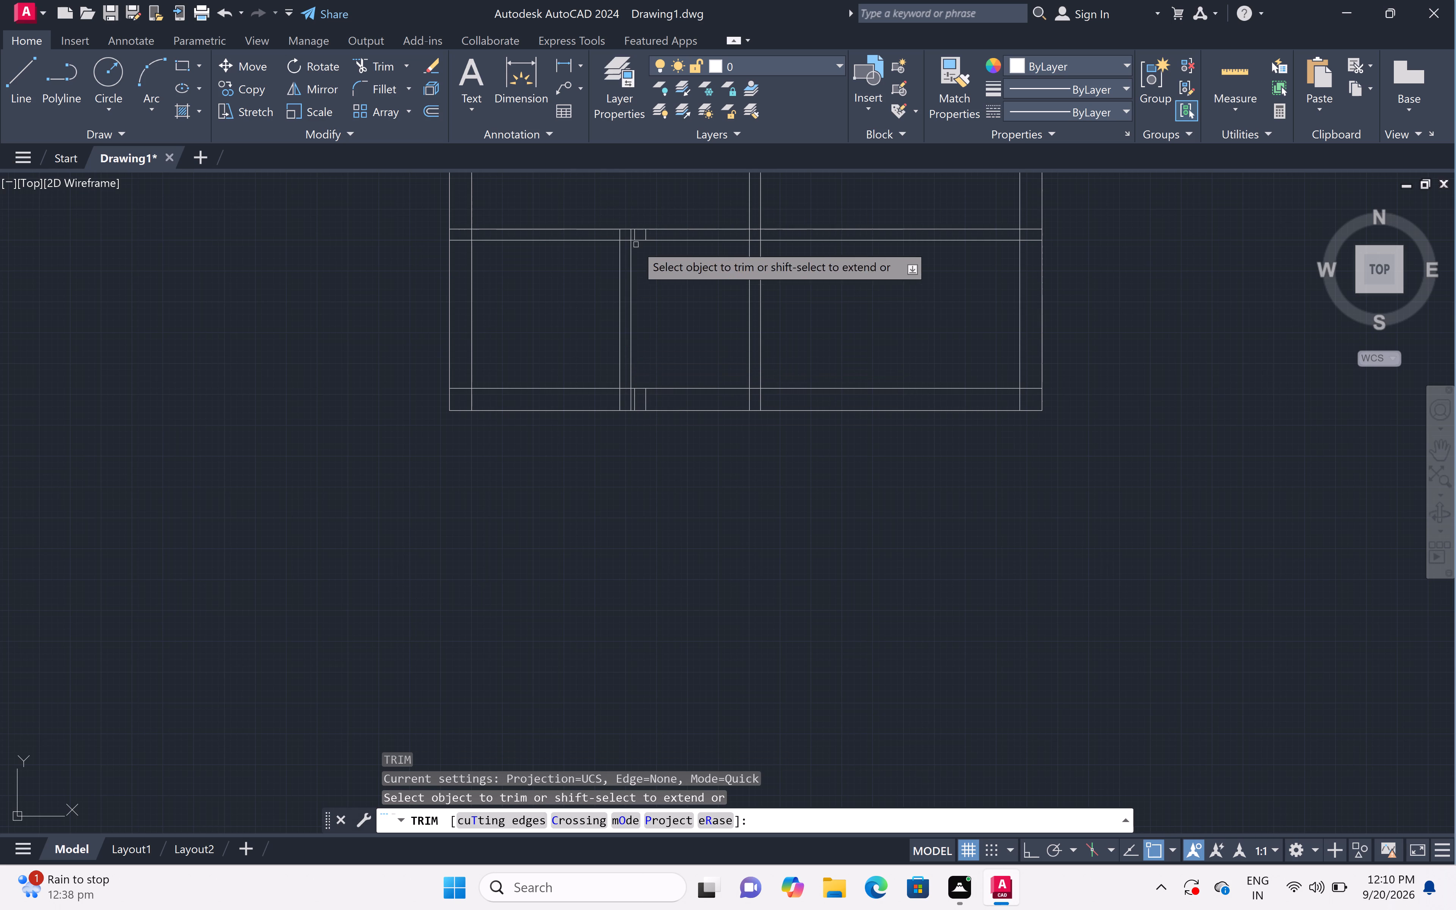
scroll(644, 234, "up", 5)
left_click(520, 239)
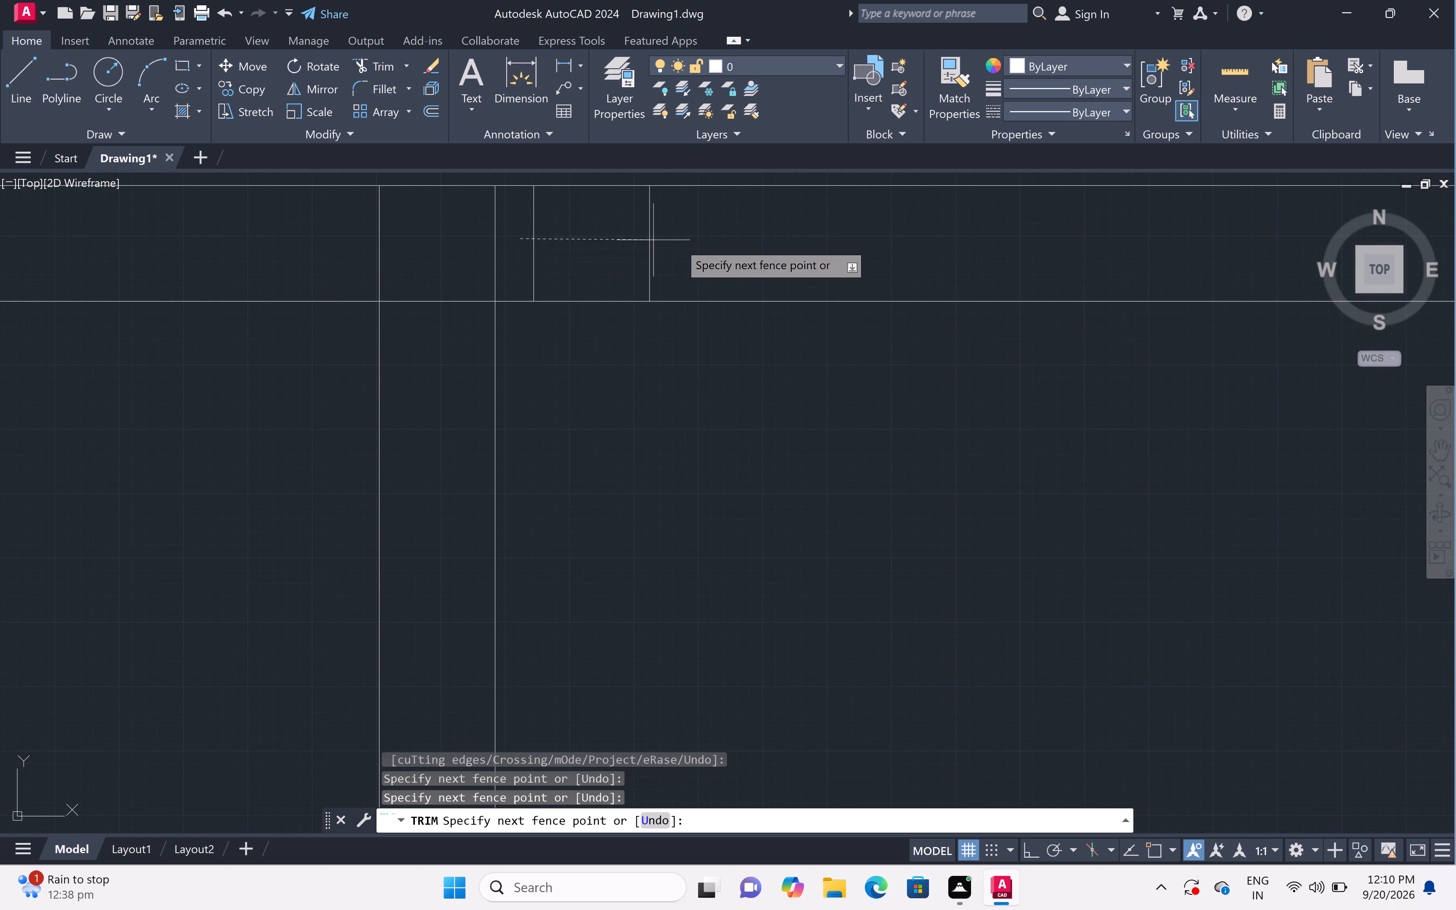
left_click(695, 243)
scroll(695, 243, "down", 6)
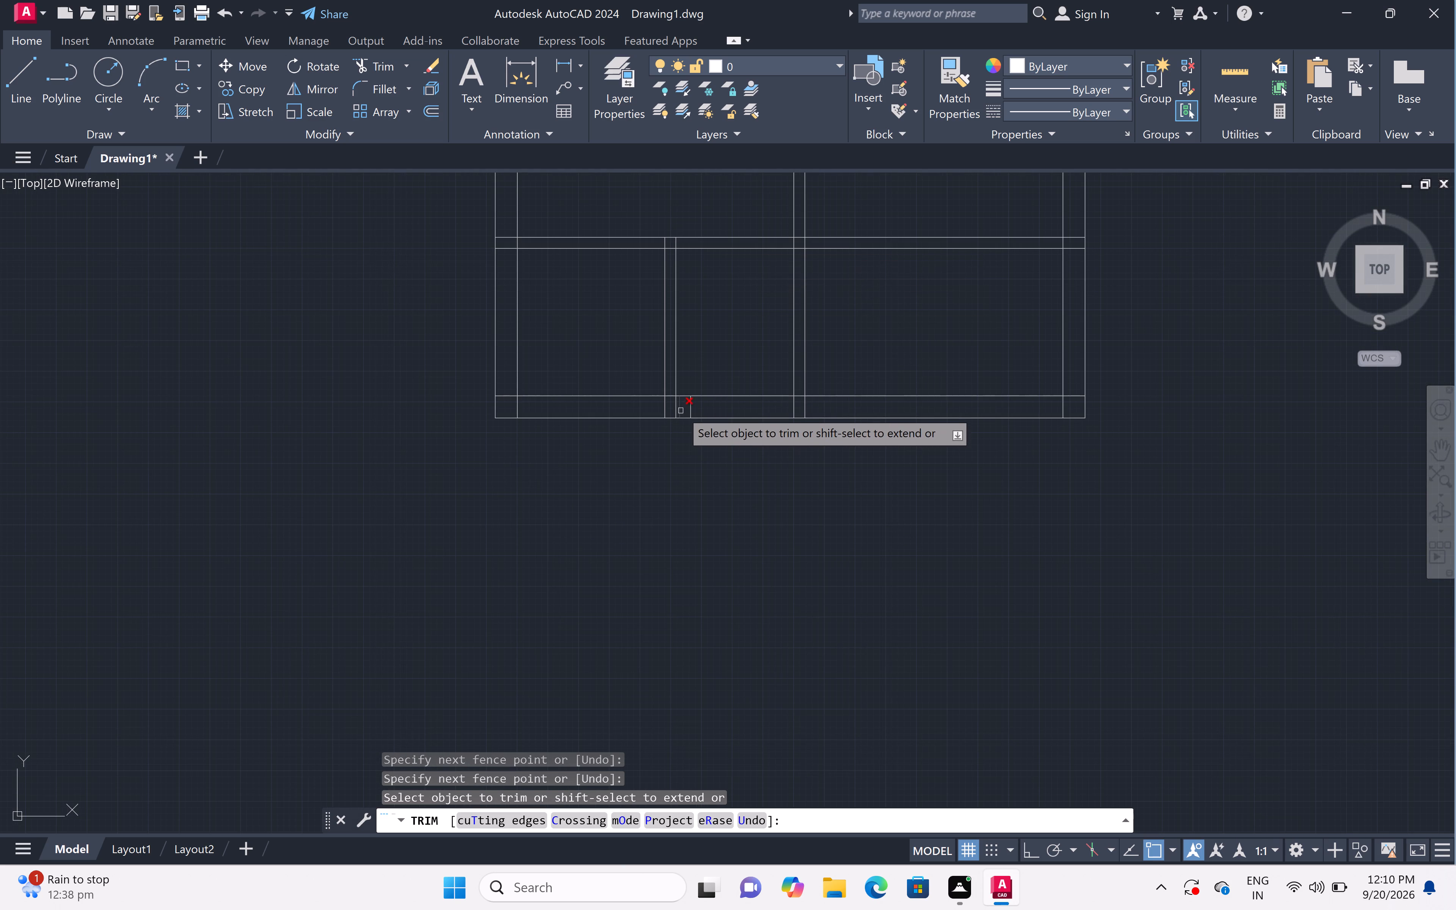
scroll(681, 411, "up", 6)
left_click(627, 396)
left_click(924, 384)
scroll(923, 384, "down", 7)
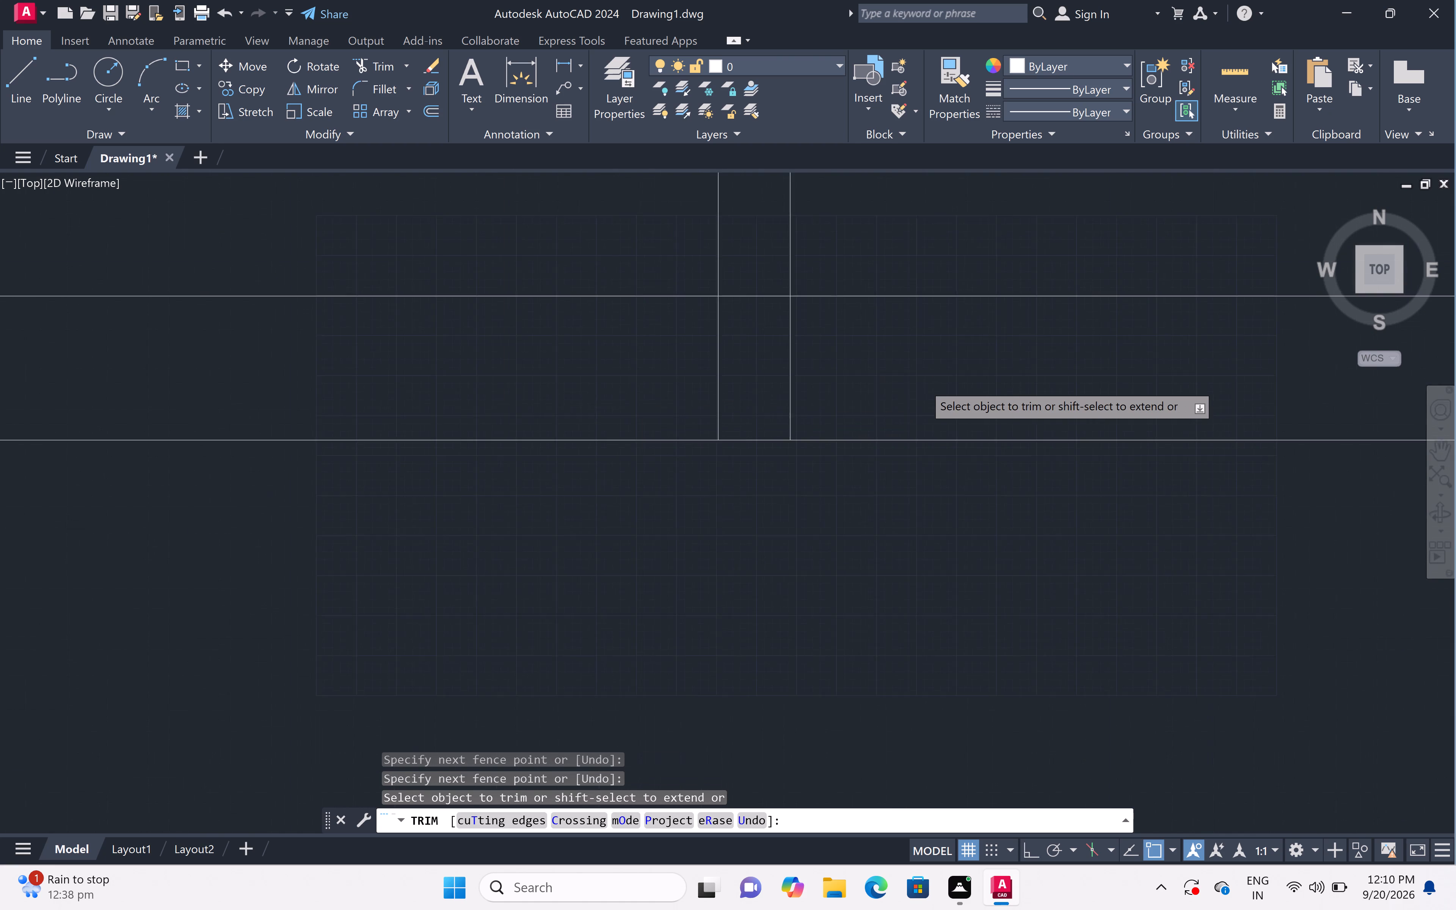
Examine the overall floor plan's wall and partition layout, ending the Trim command.
scroll(925, 385, "down", 4)
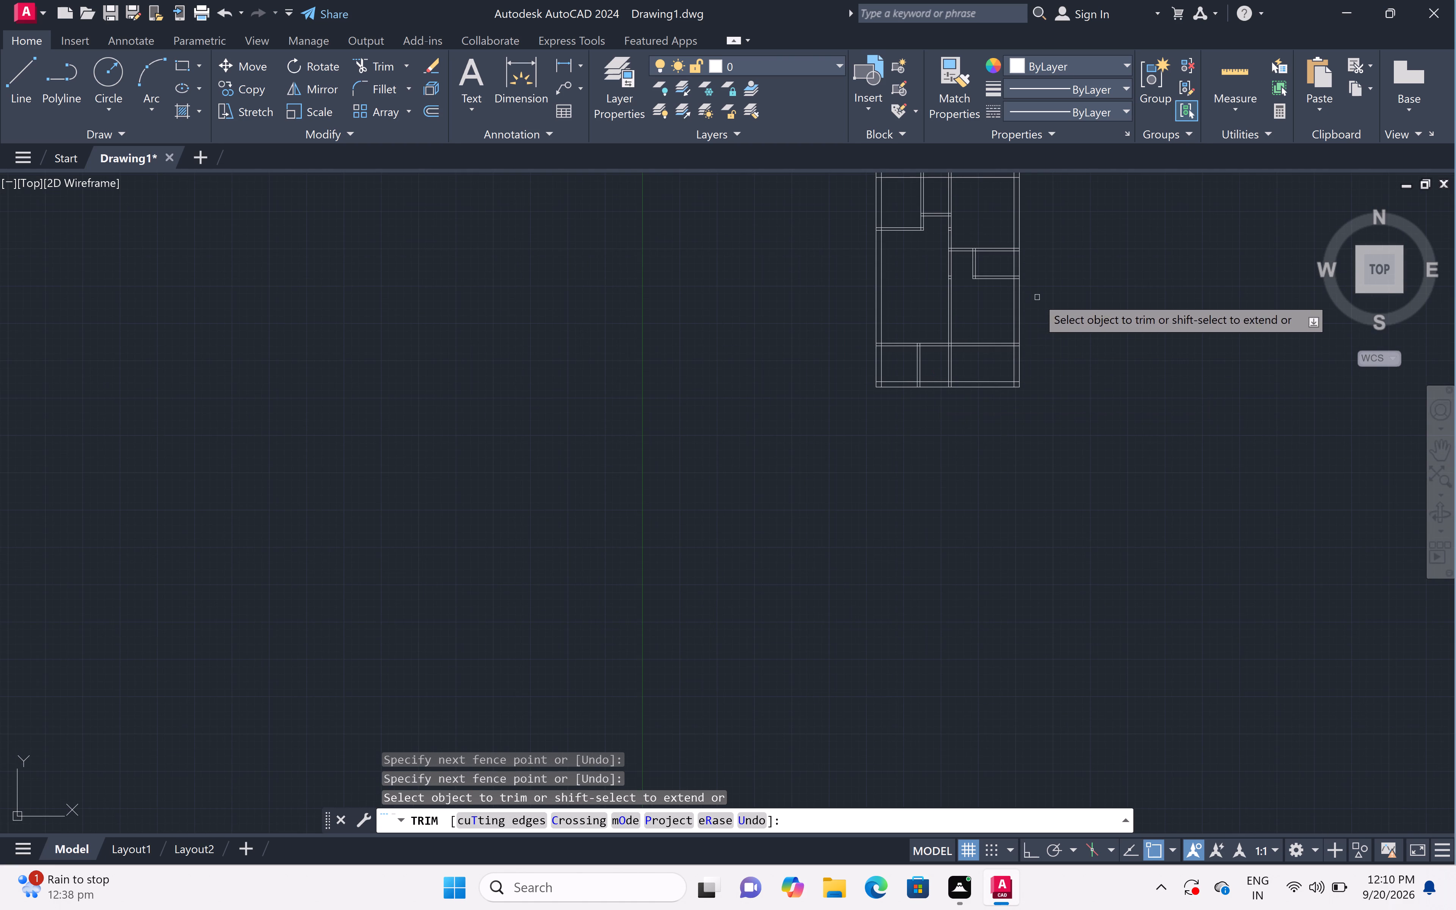
scroll(1071, 235, "down", 1)
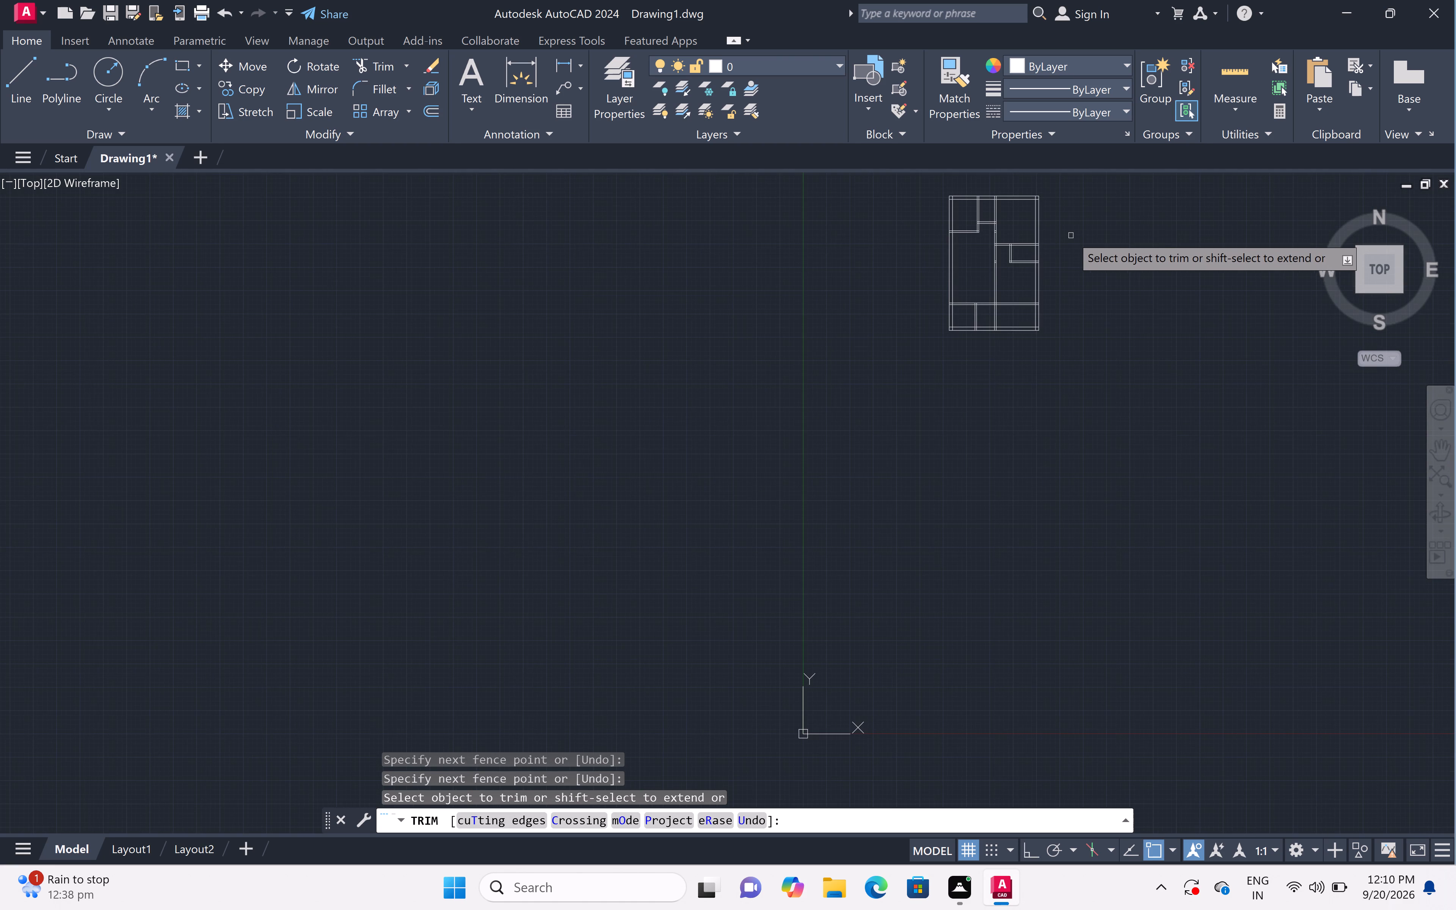
scroll(1071, 235, "up", 1)
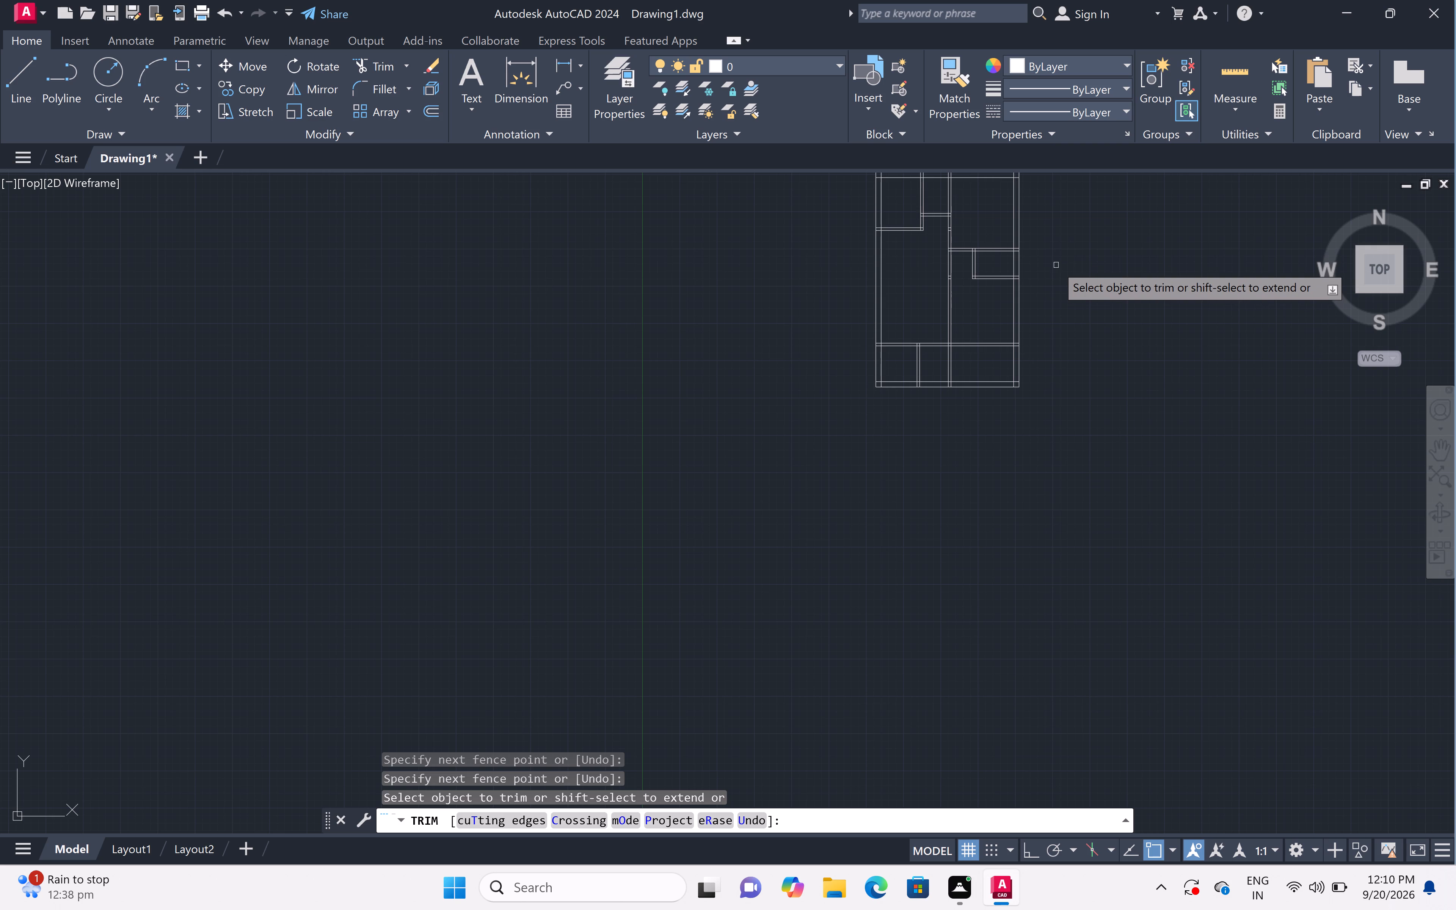
scroll(1062, 240, "up", 1)
middle_click(1062, 240)
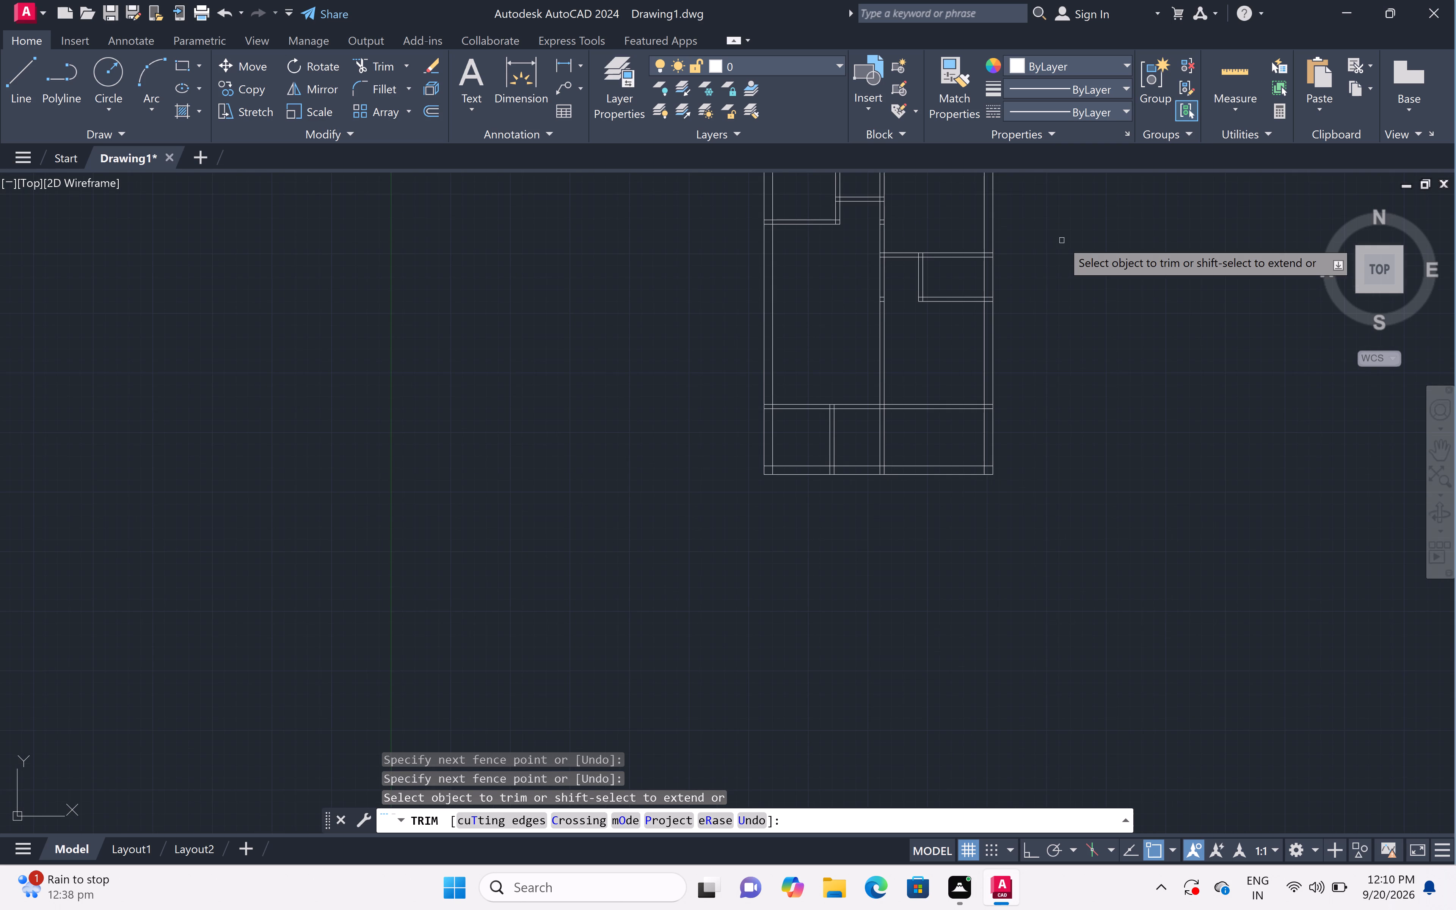
middle_click_drag(1062, 240, 1028, 304)
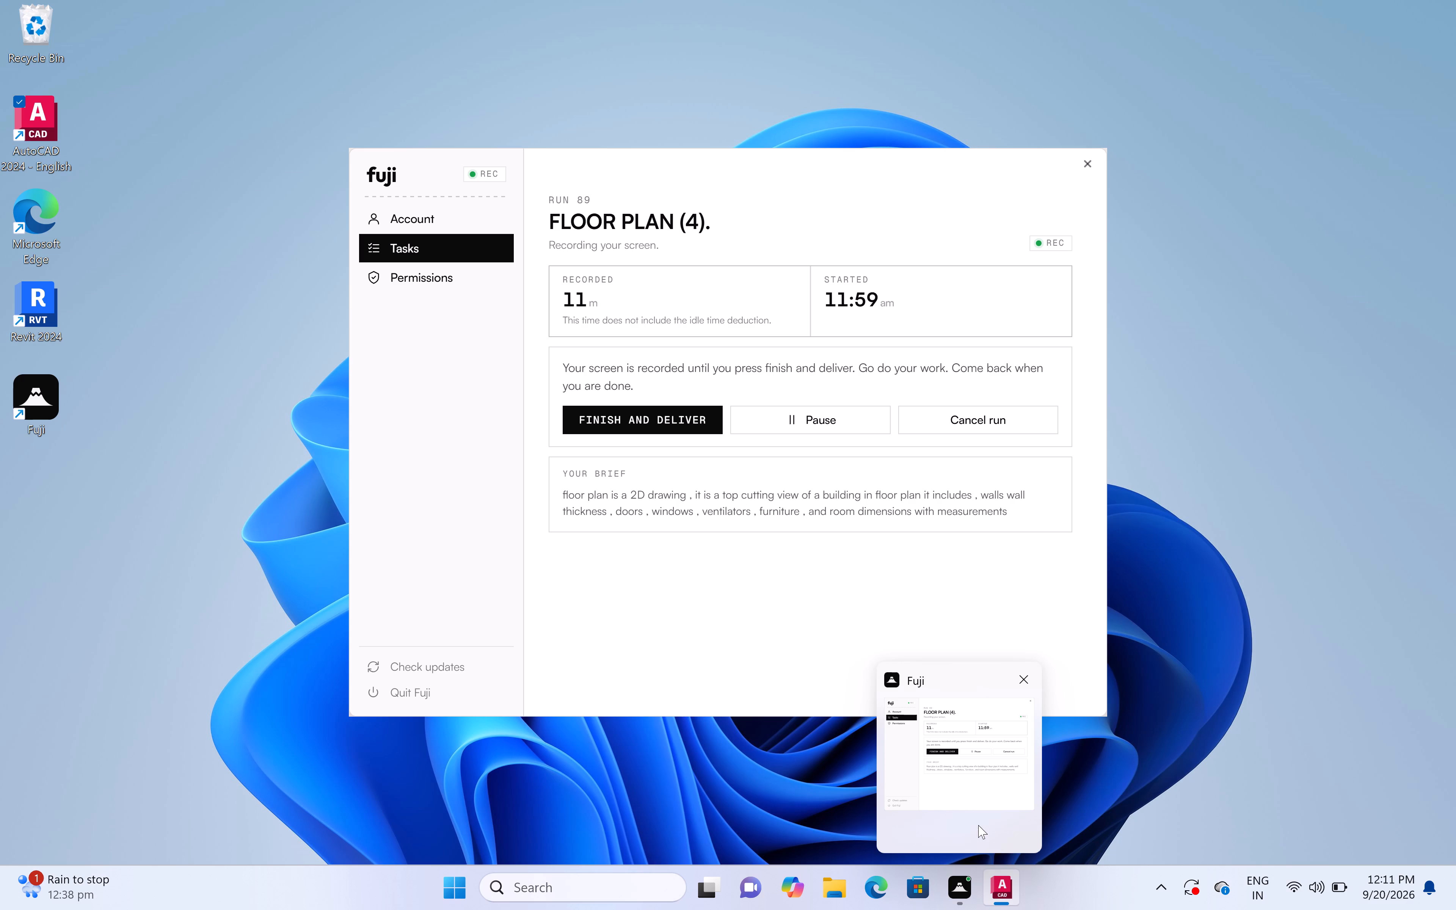
scroll(973, 629, "down", 1)
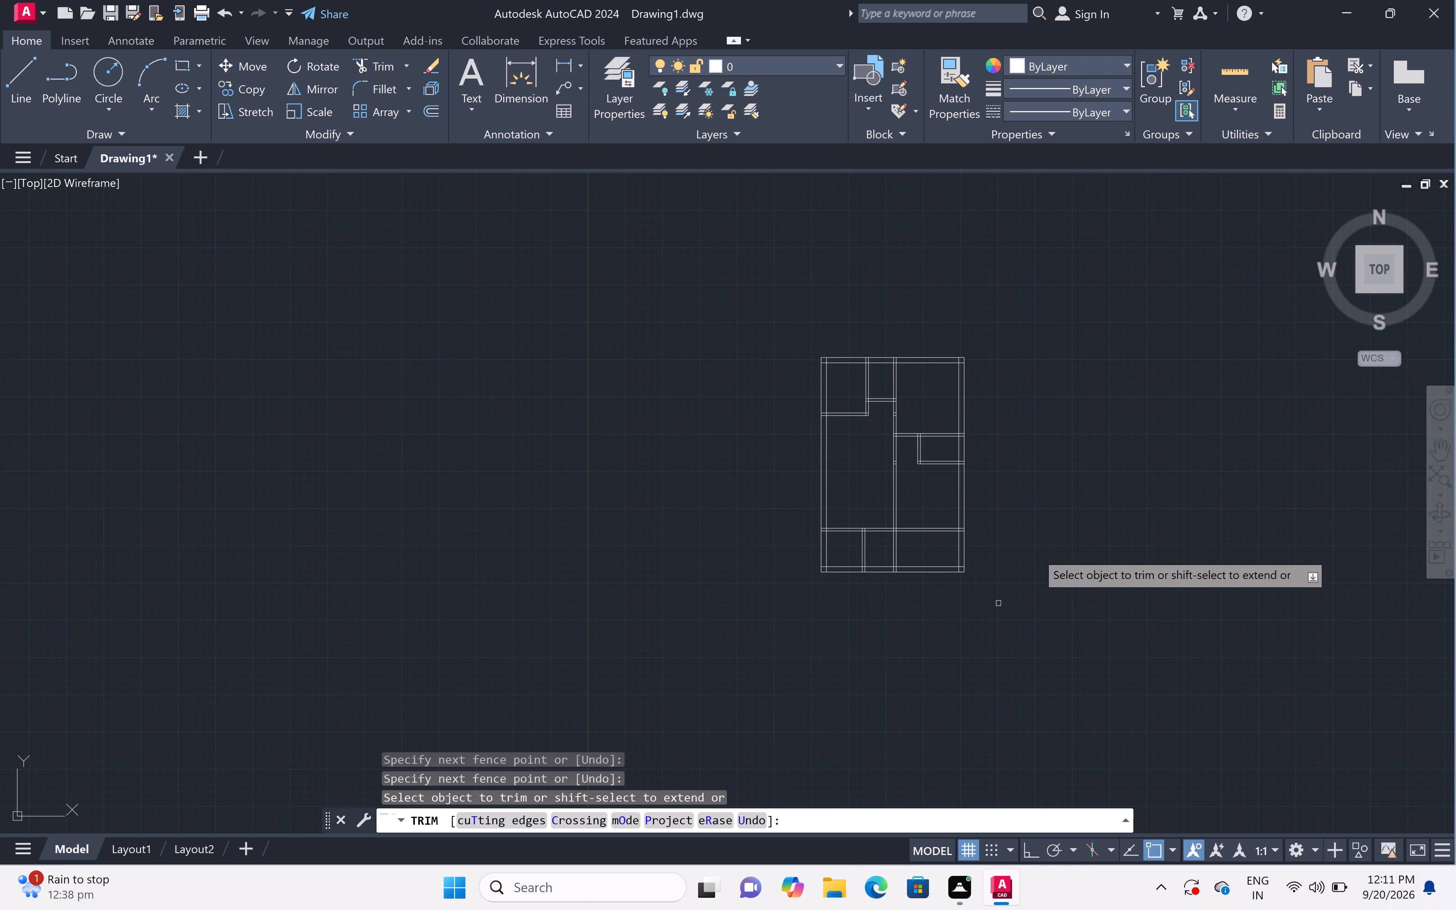
scroll(1070, 403, "up", 3)
scroll(1069, 402, "down", 1)
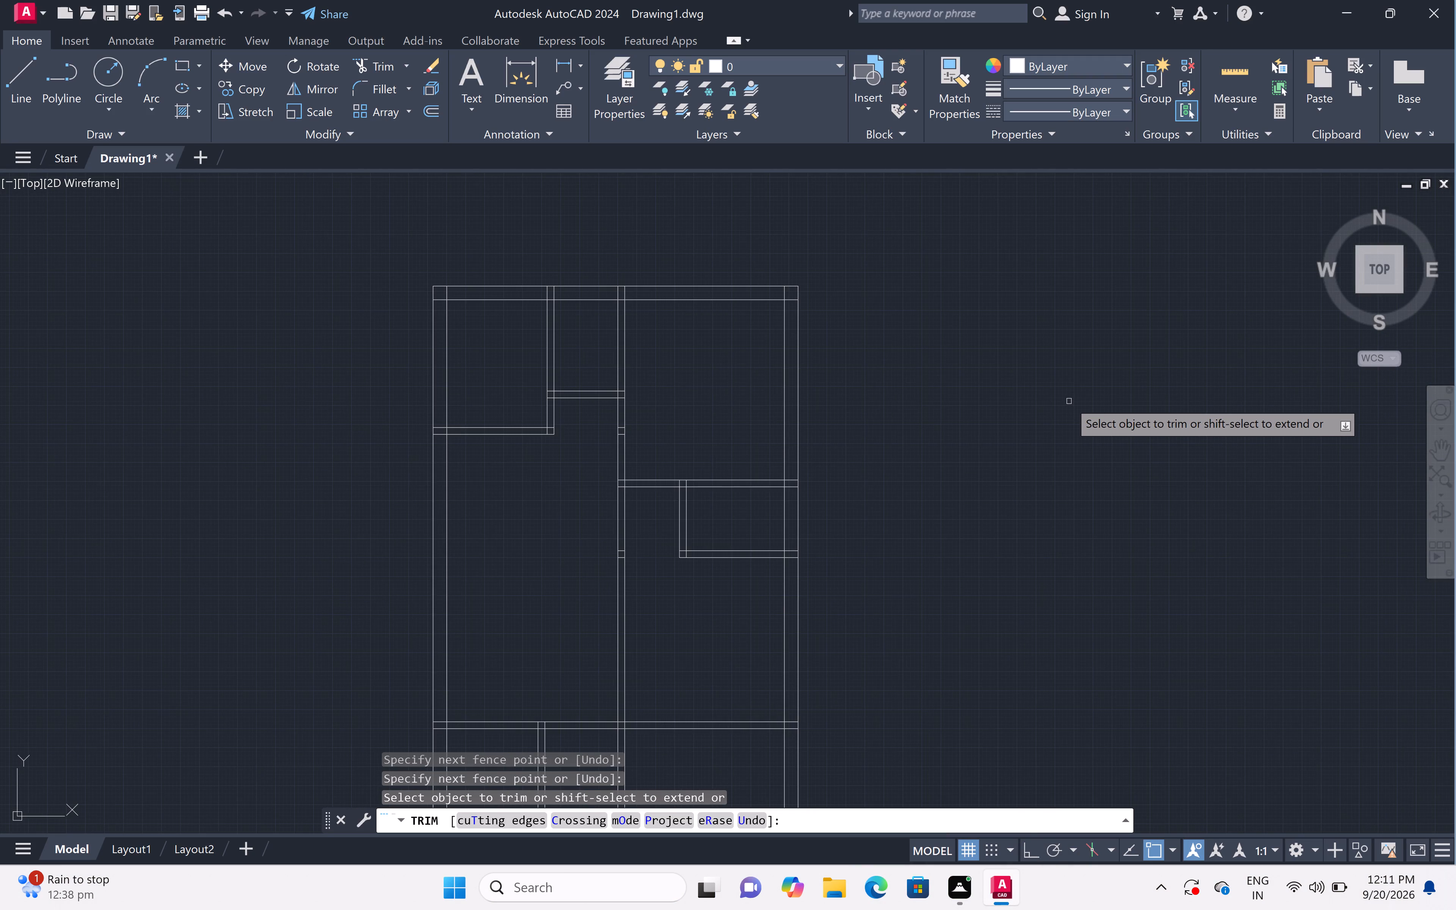
scroll(1069, 401, "down", 1)
scroll(1061, 554, "up", 1)
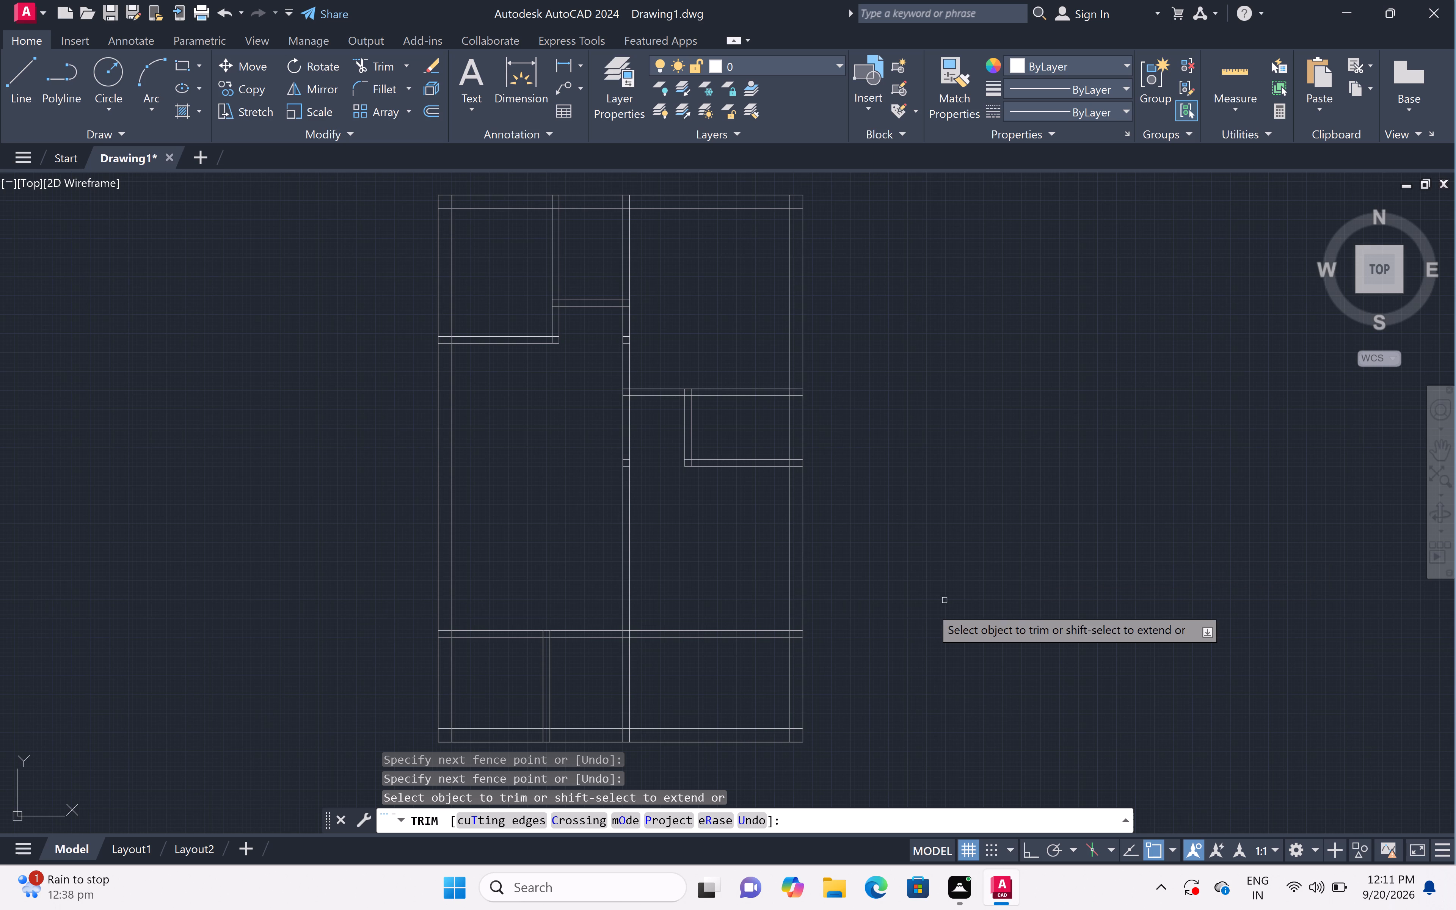
scroll(855, 594, "down", 2)
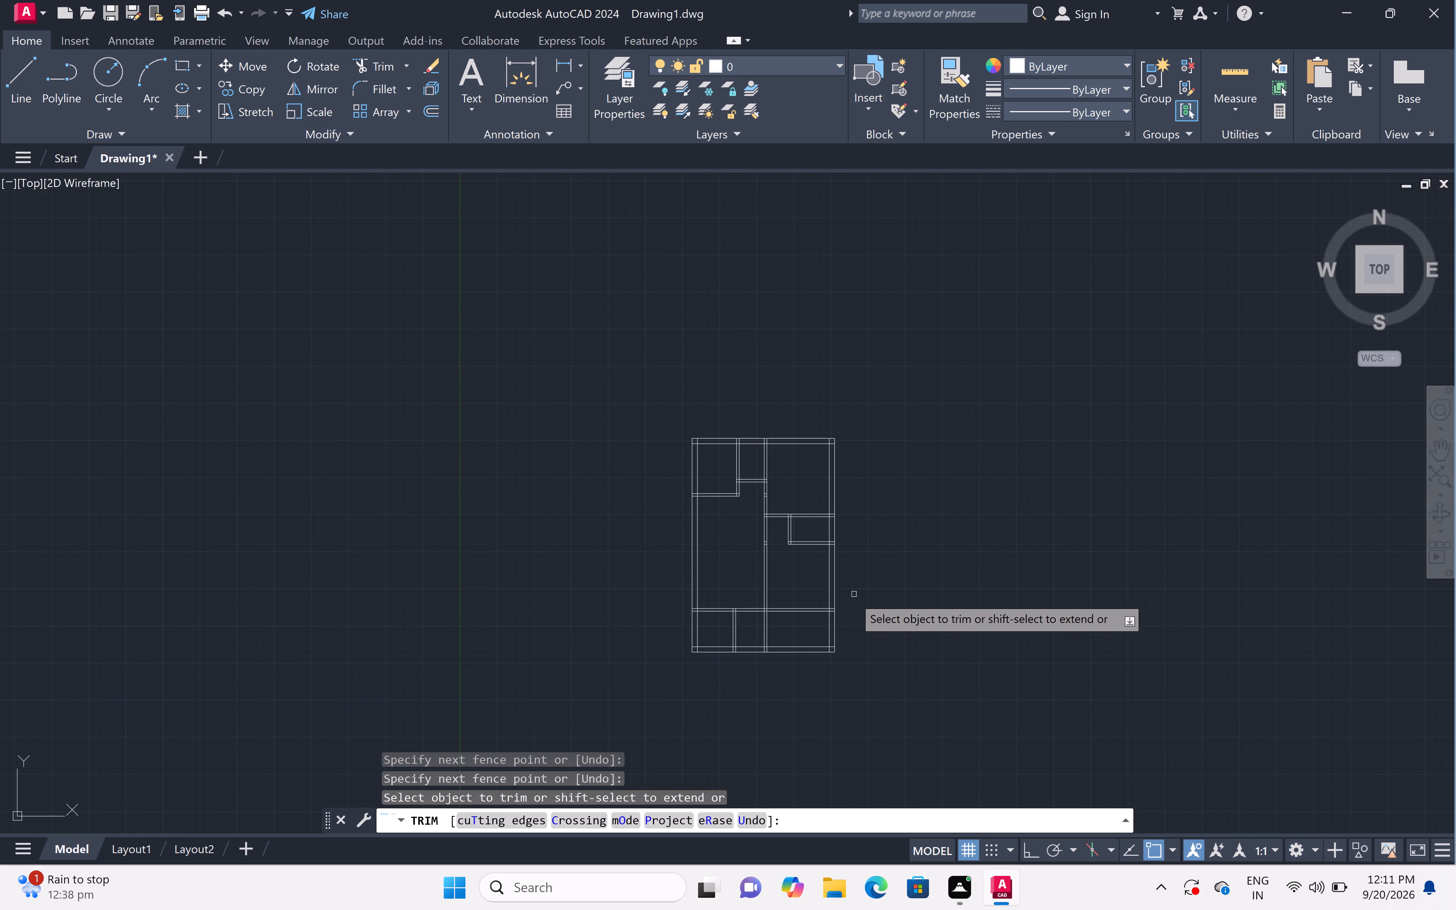
scroll(710, 634, "up", 4)
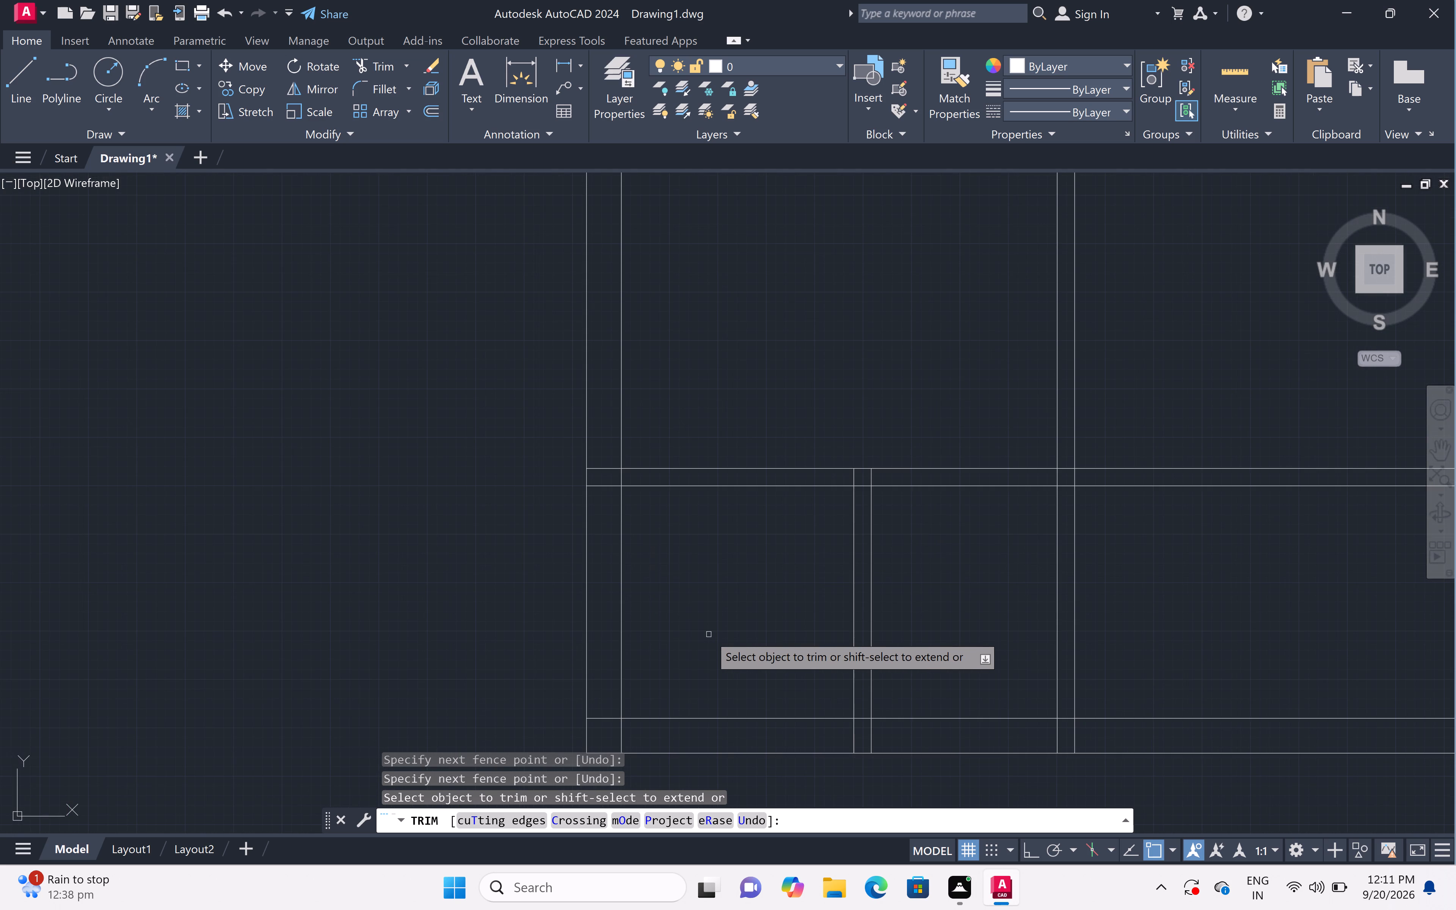
scroll(709, 634, "up", 6)
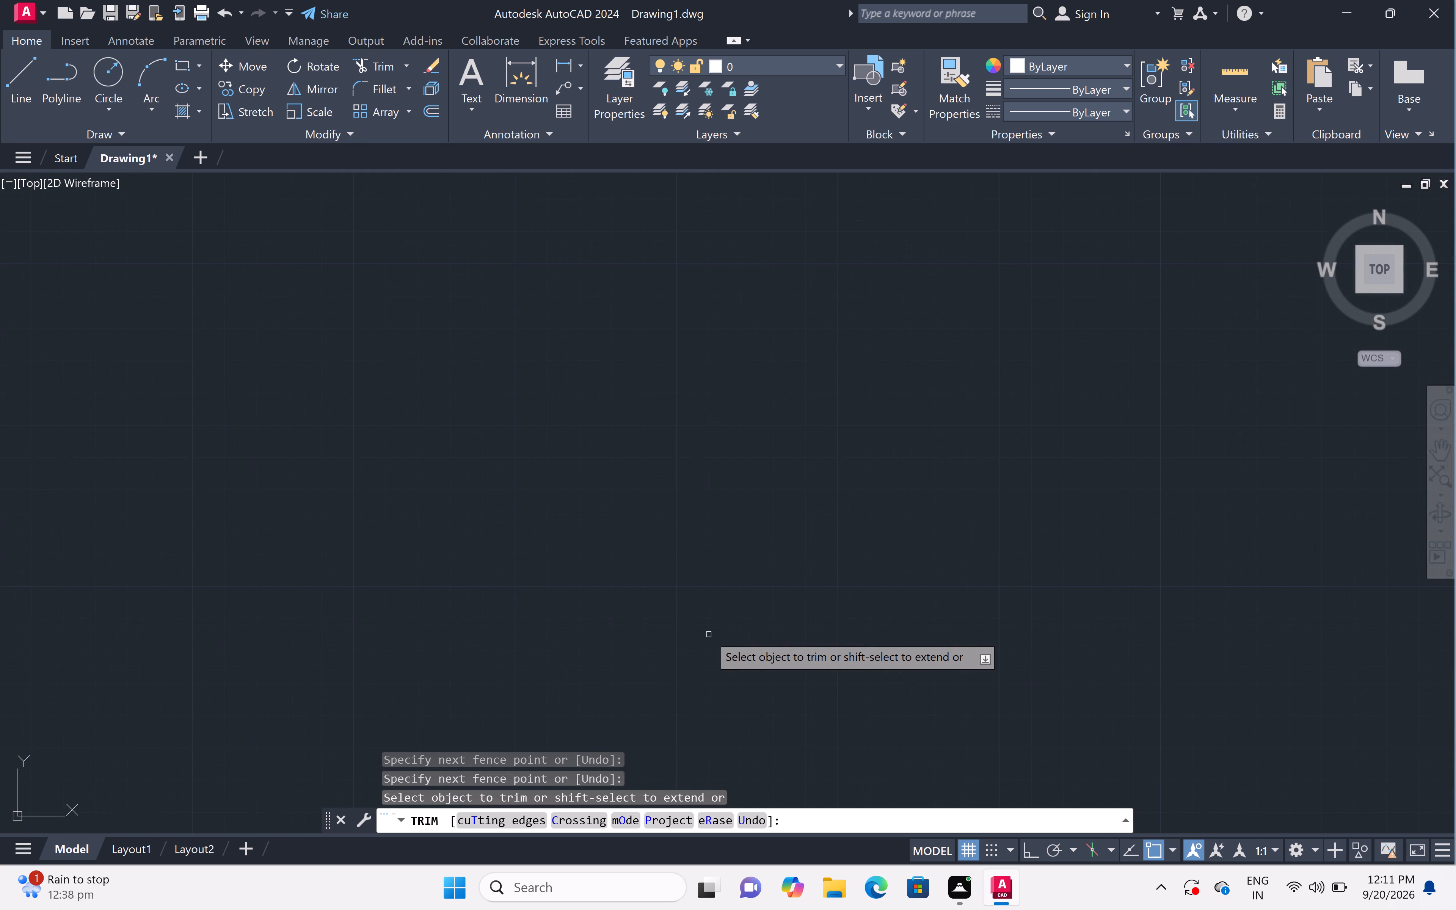
scroll(709, 634, "down", 8)
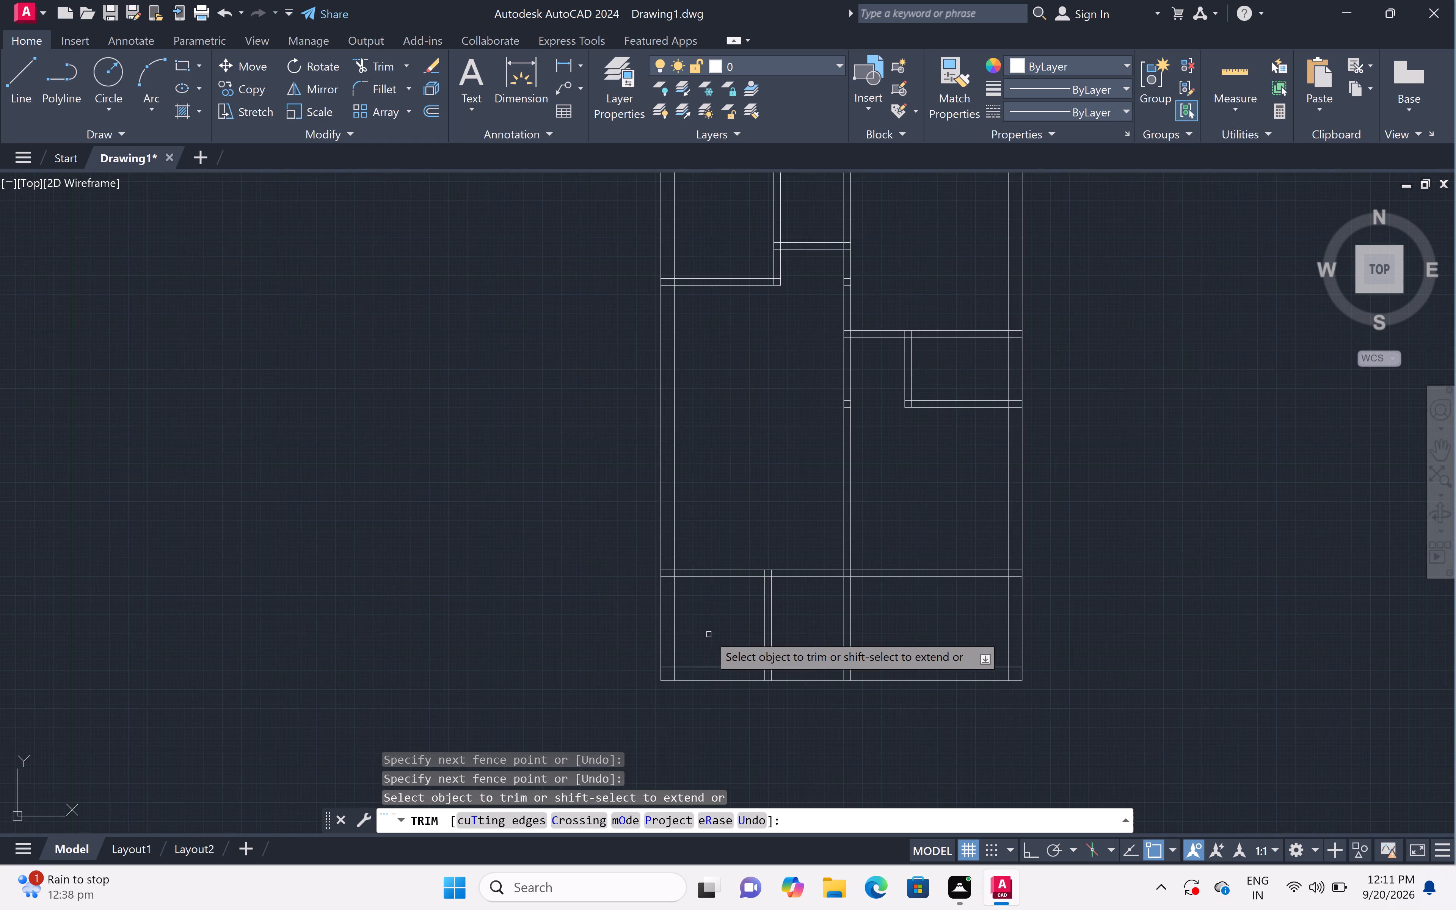
scroll(709, 634, "down", 1)
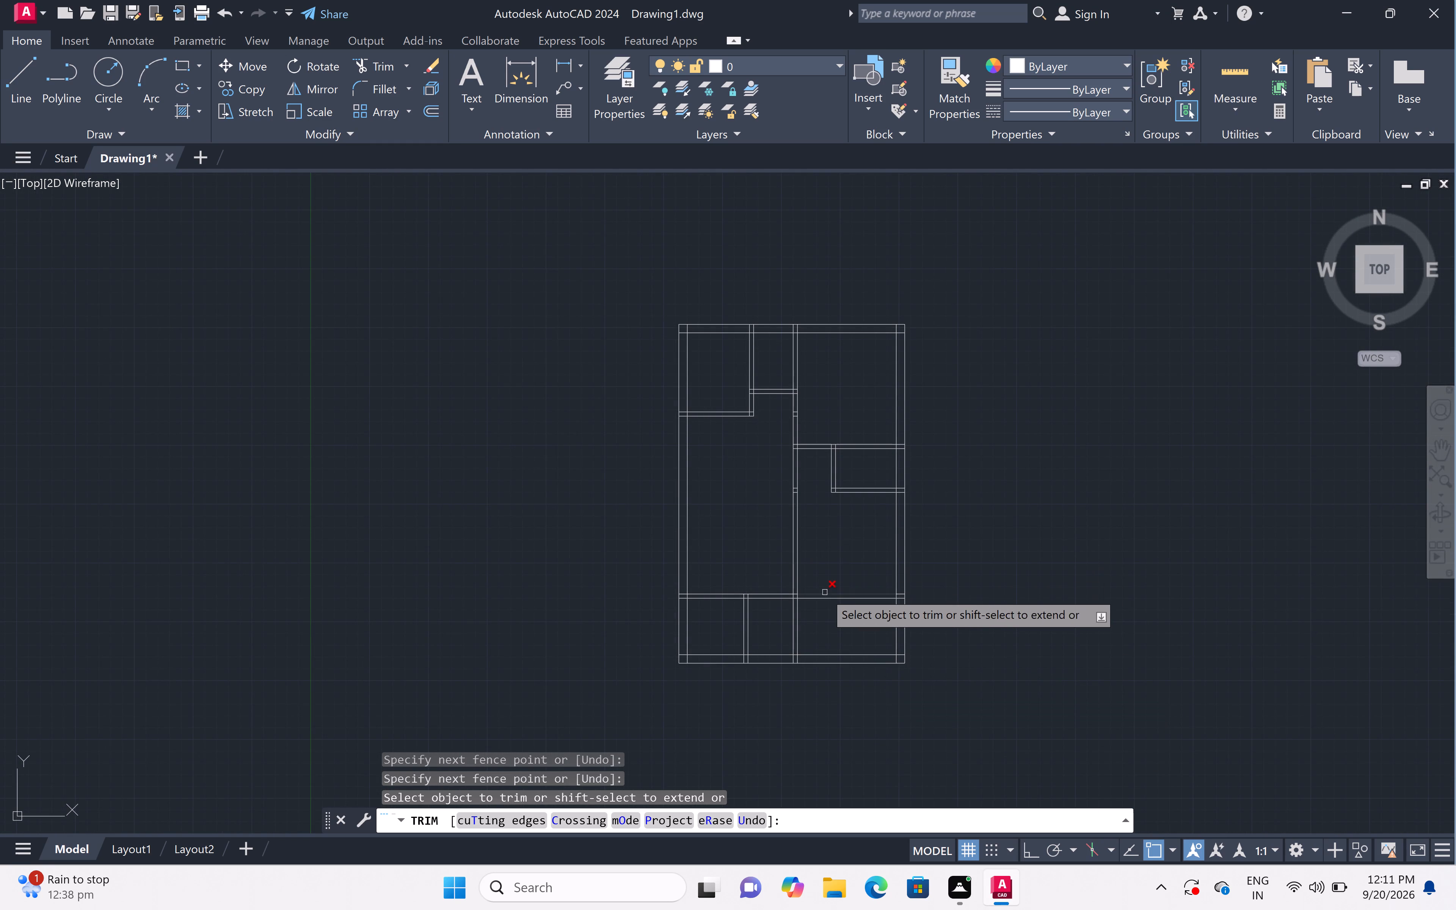
middle_click_drag(848, 563, 858, 602)
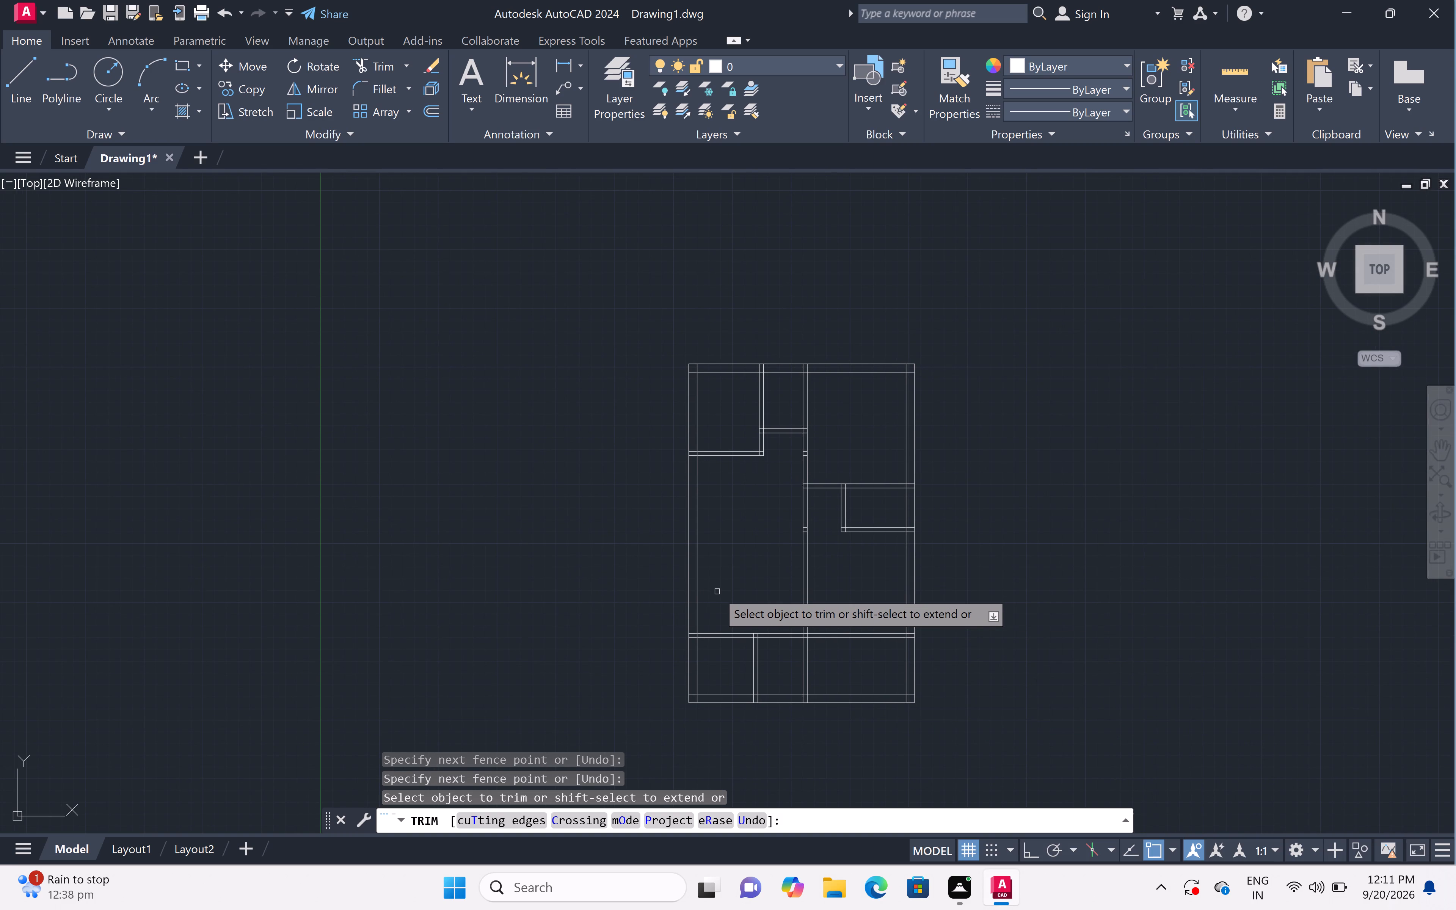
key("Escape")
key("Escape")
key("Escape")
key("Escape")
key("Escape")
key("Escape")
key("Escape")
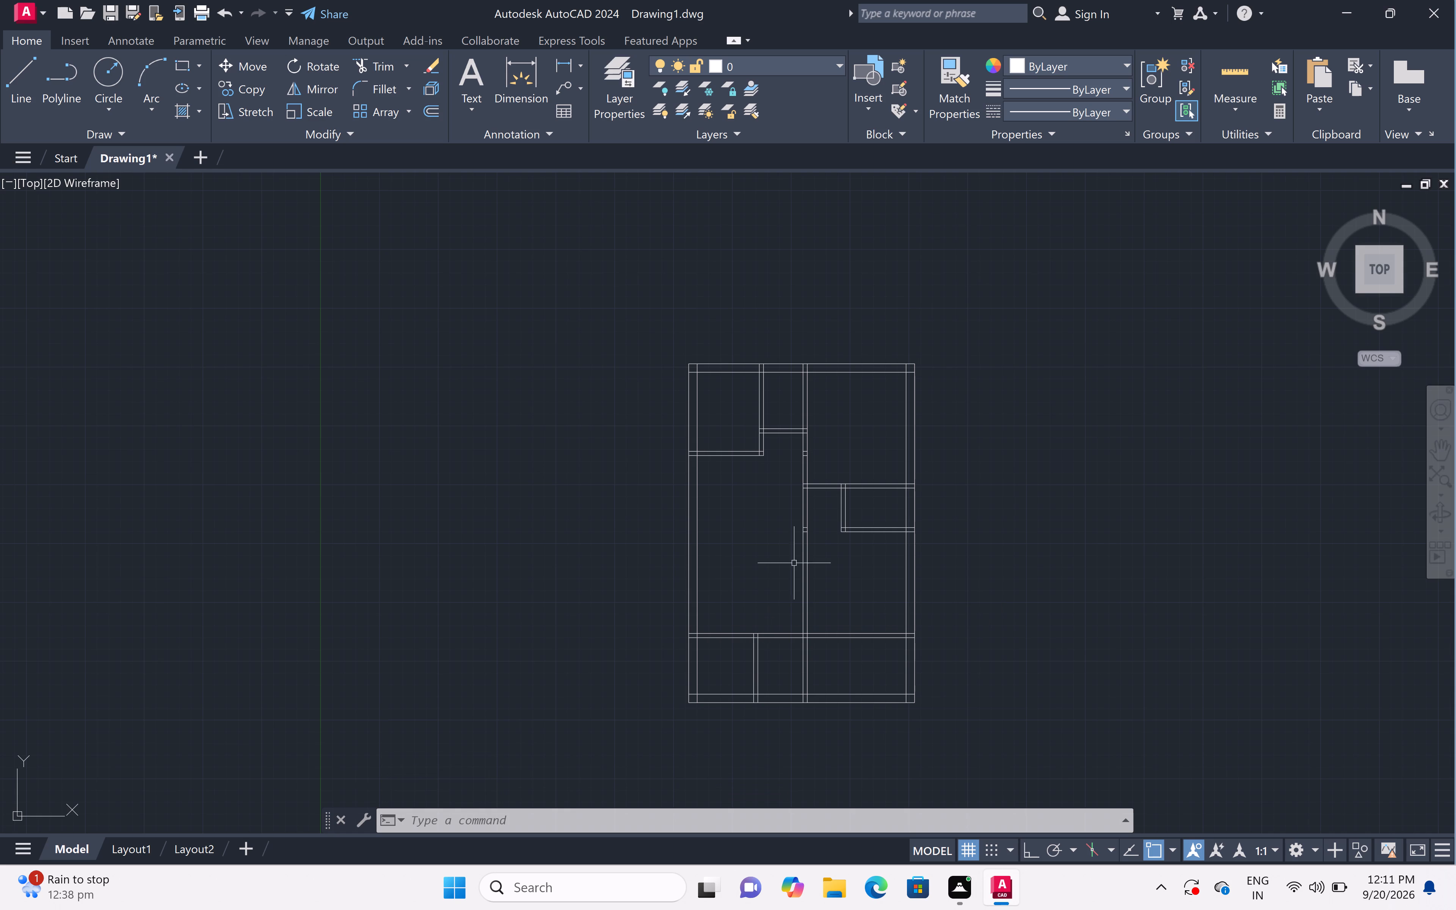
Create a new layer and load and assign the ISO dash linetype ACAD_ISO02W100 to it.
scroll(832, 469, "down", 1)
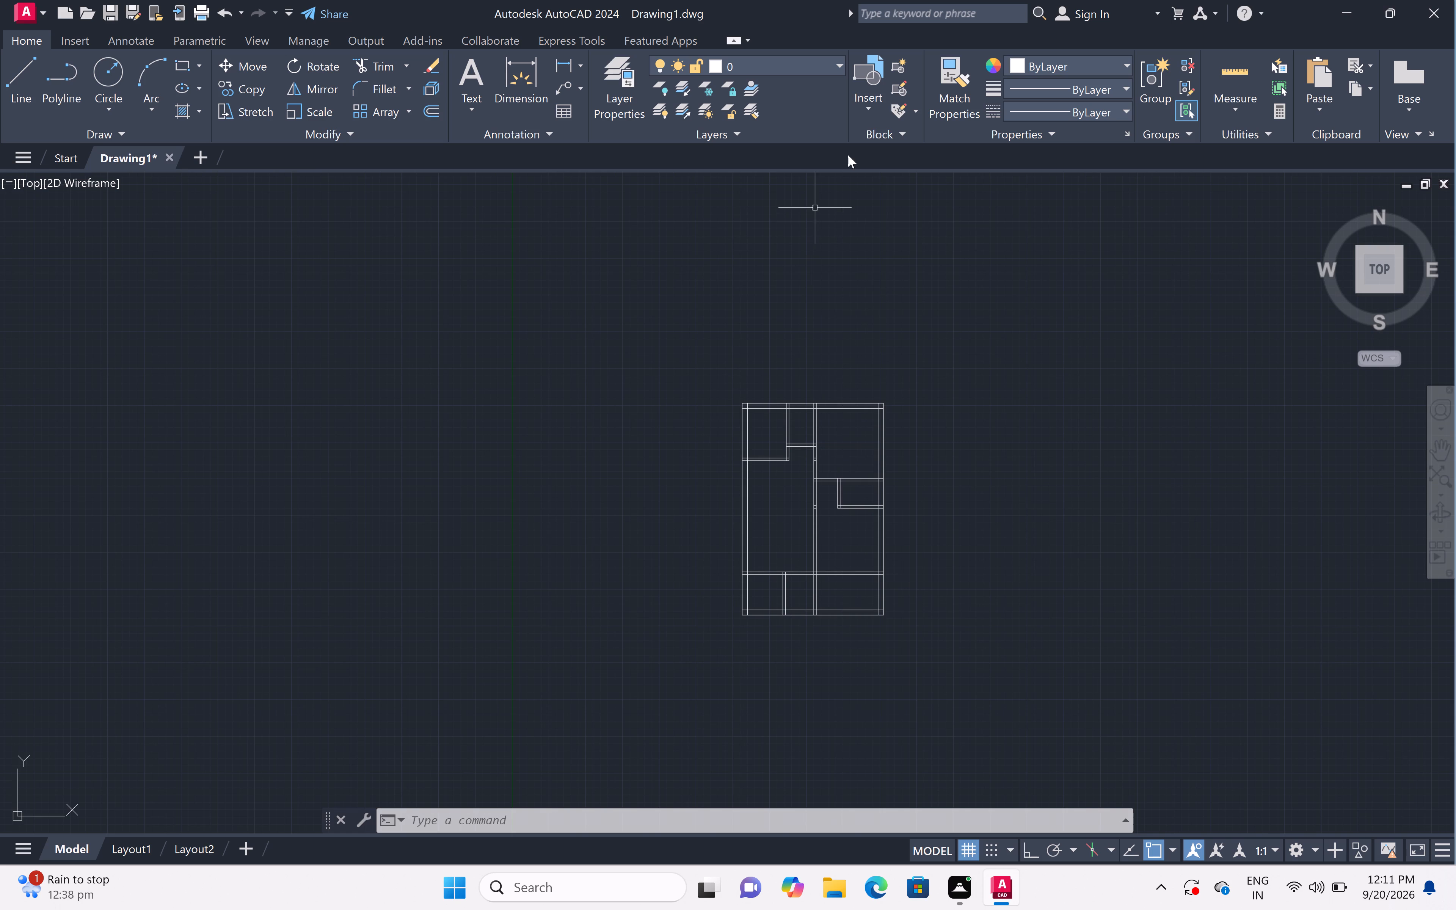
scroll(796, 418, "up", 4)
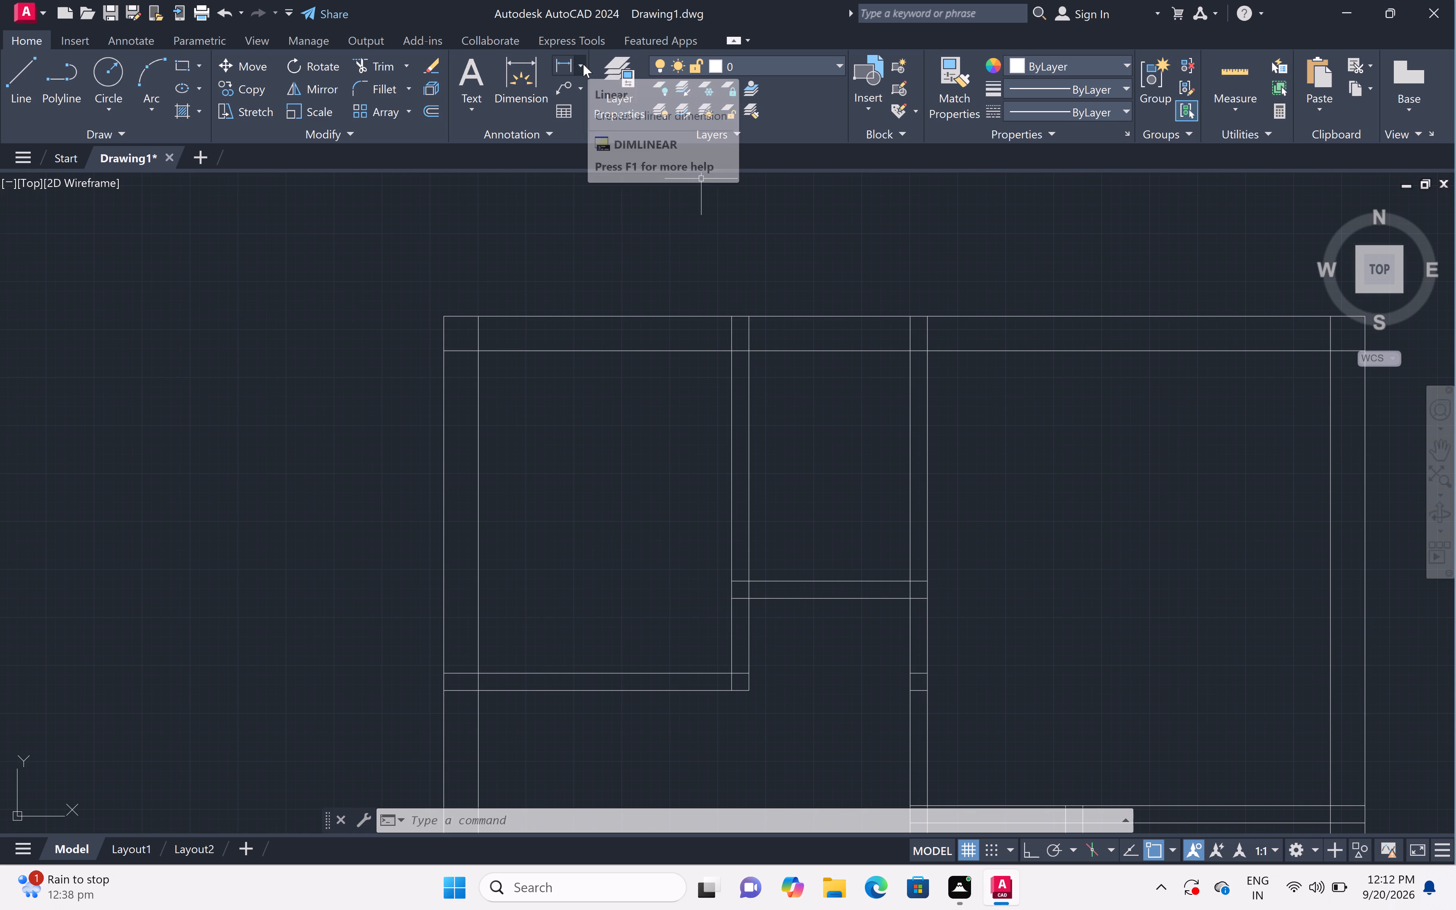
double_click(612, 79)
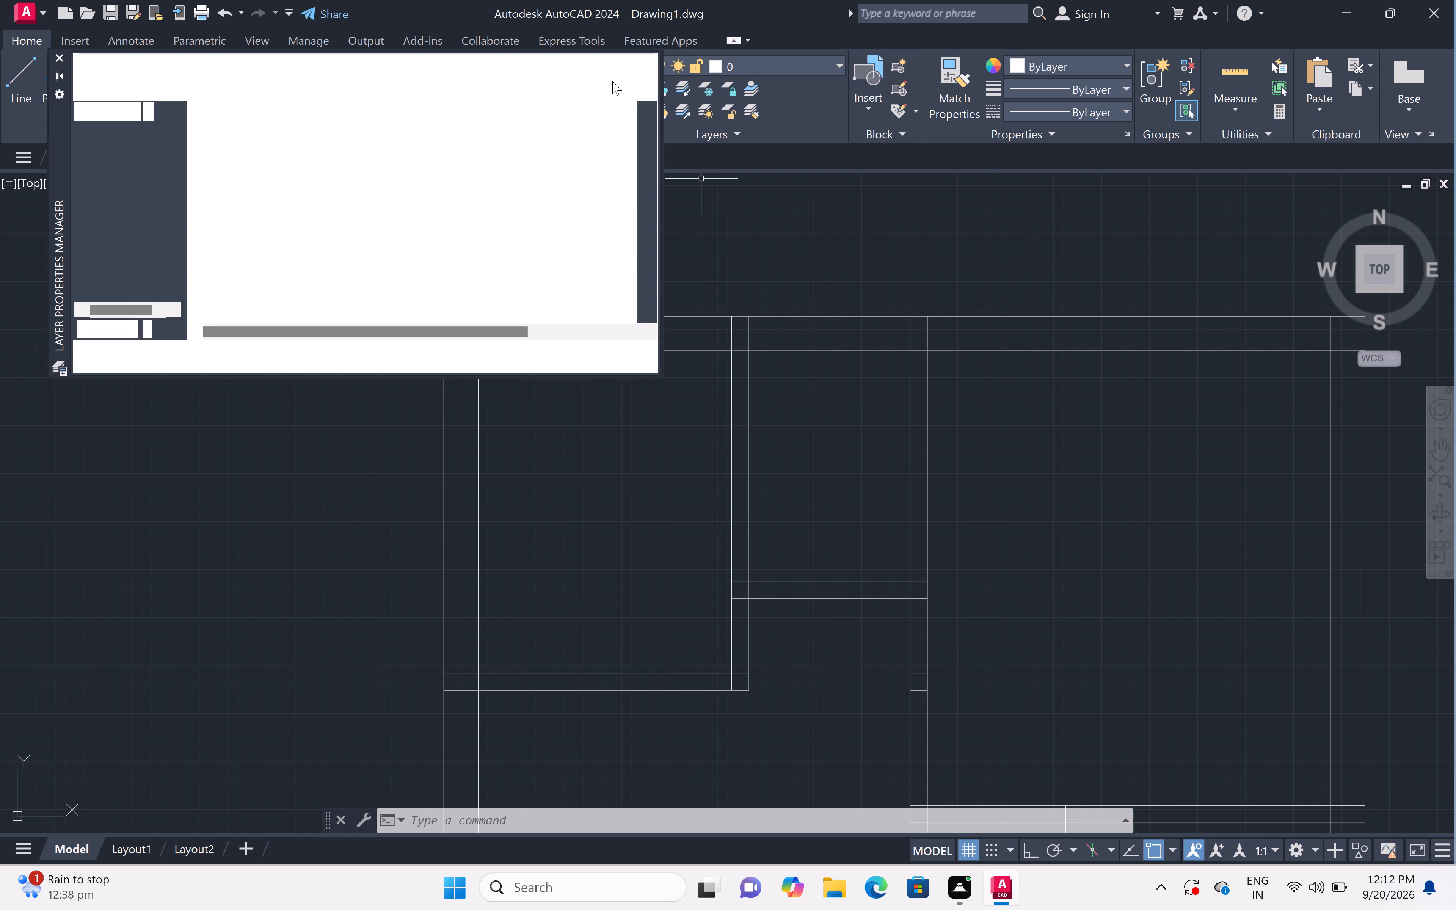
right_click(399, 211)
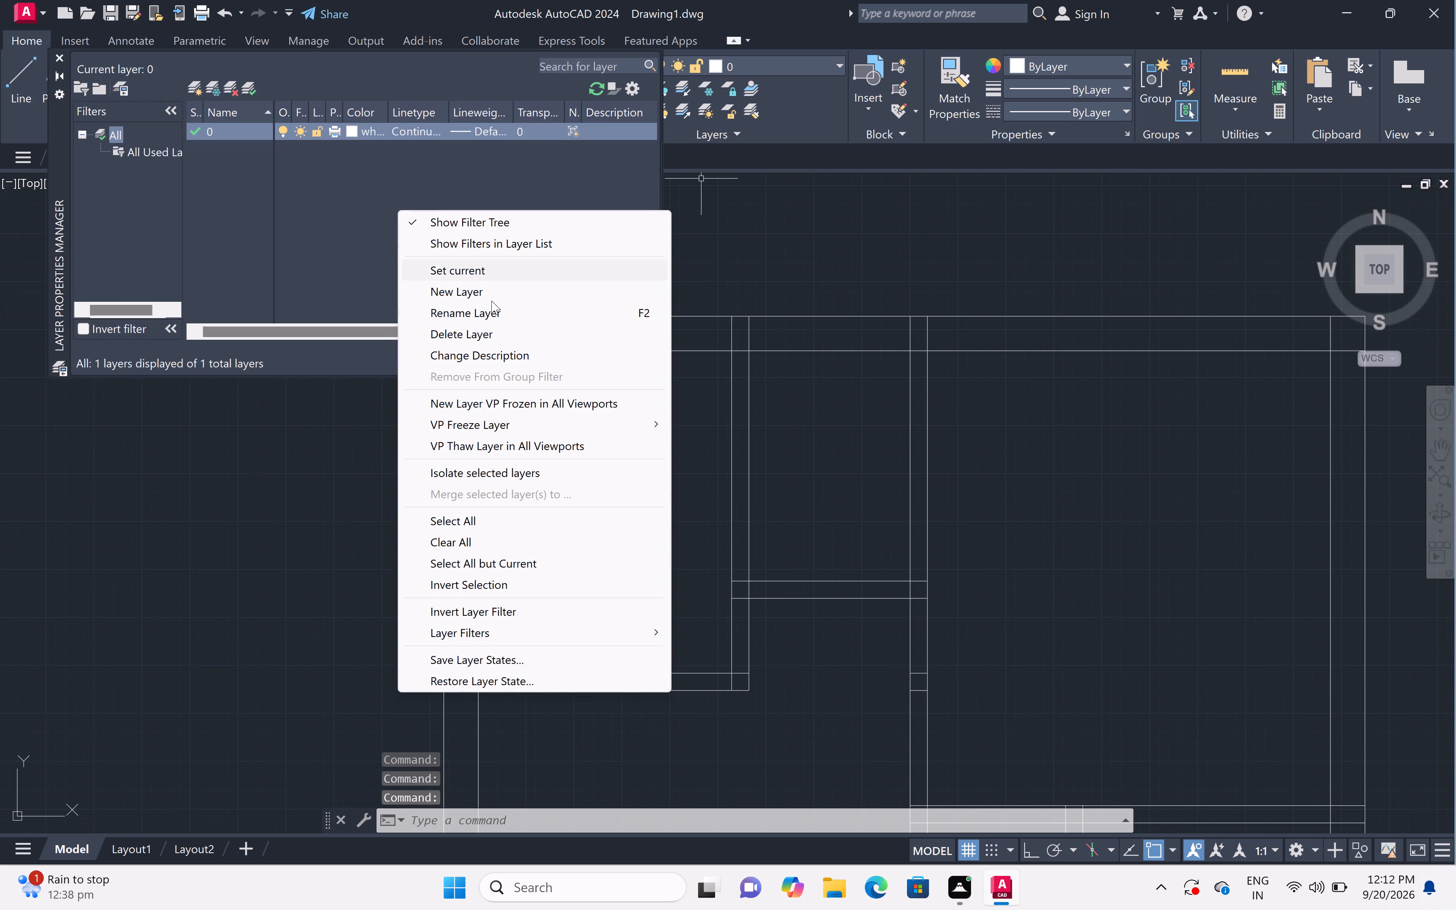
double_click(493, 297)
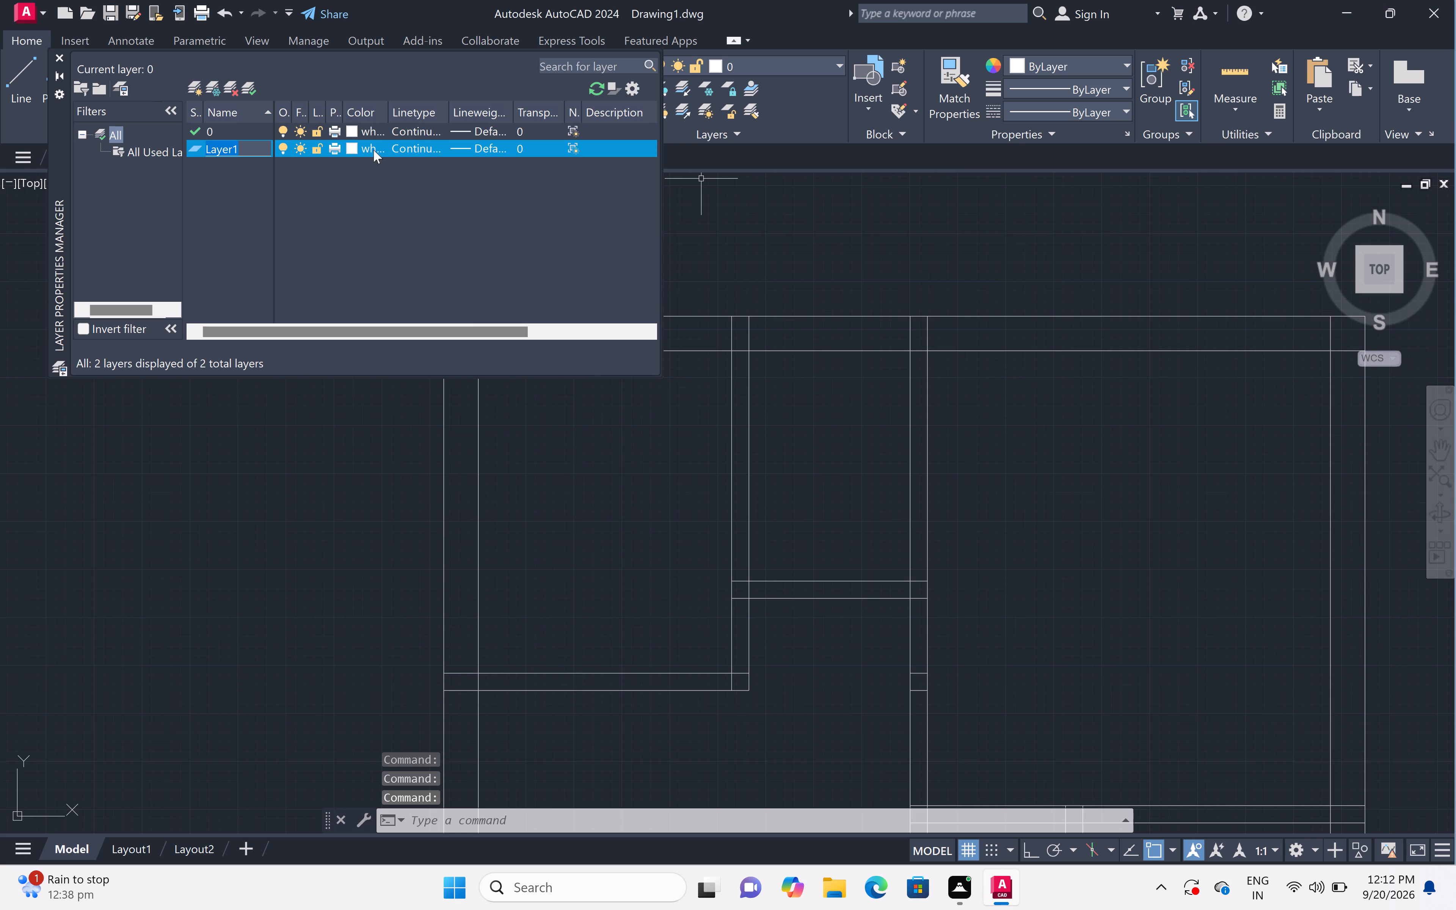
left_click(403, 147)
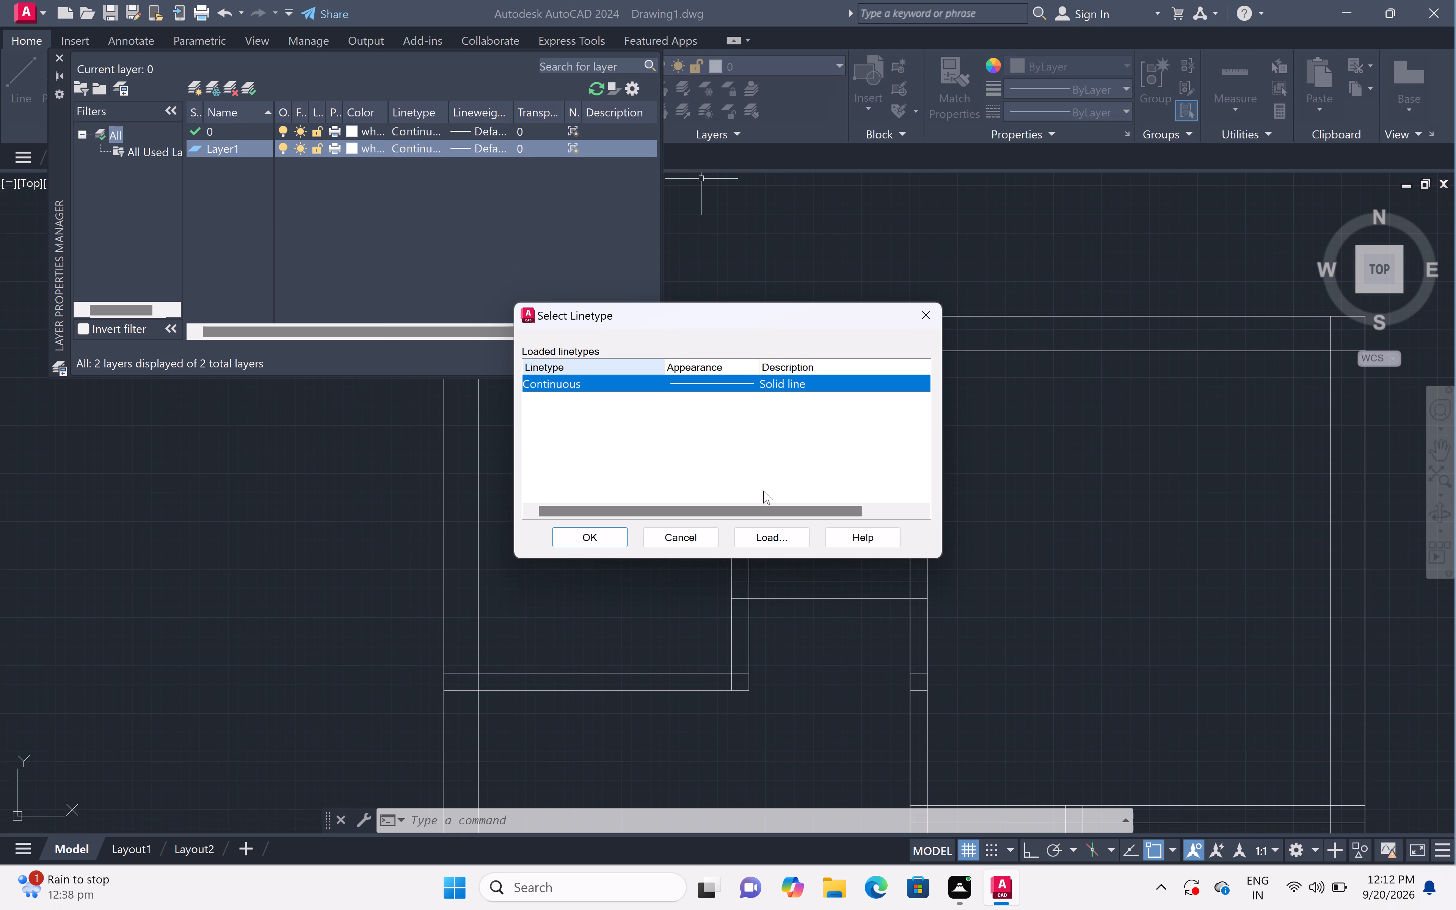
left_click(768, 541)
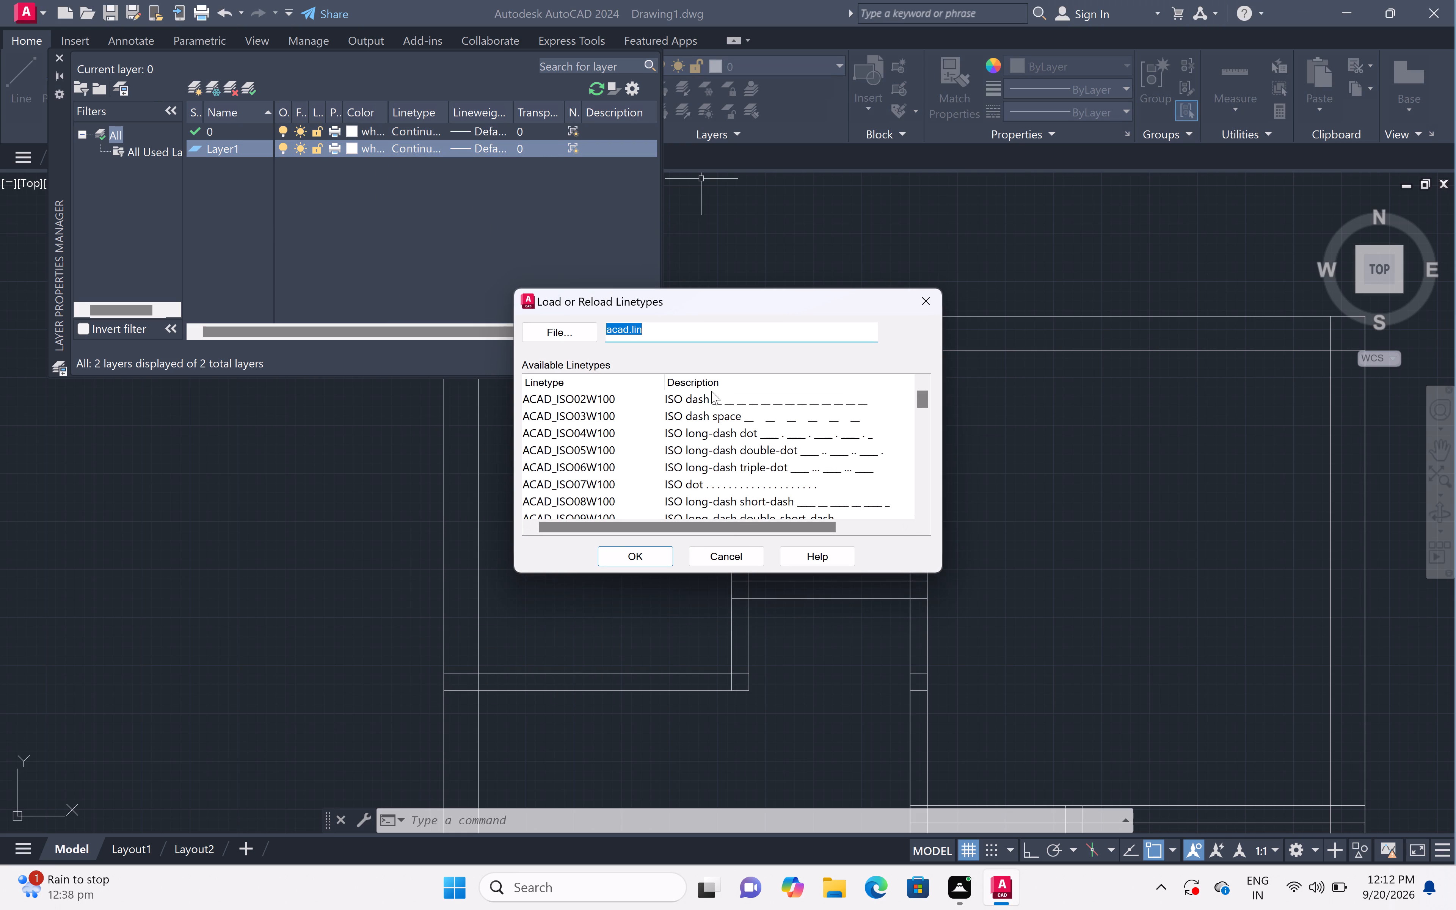
left_click(698, 400)
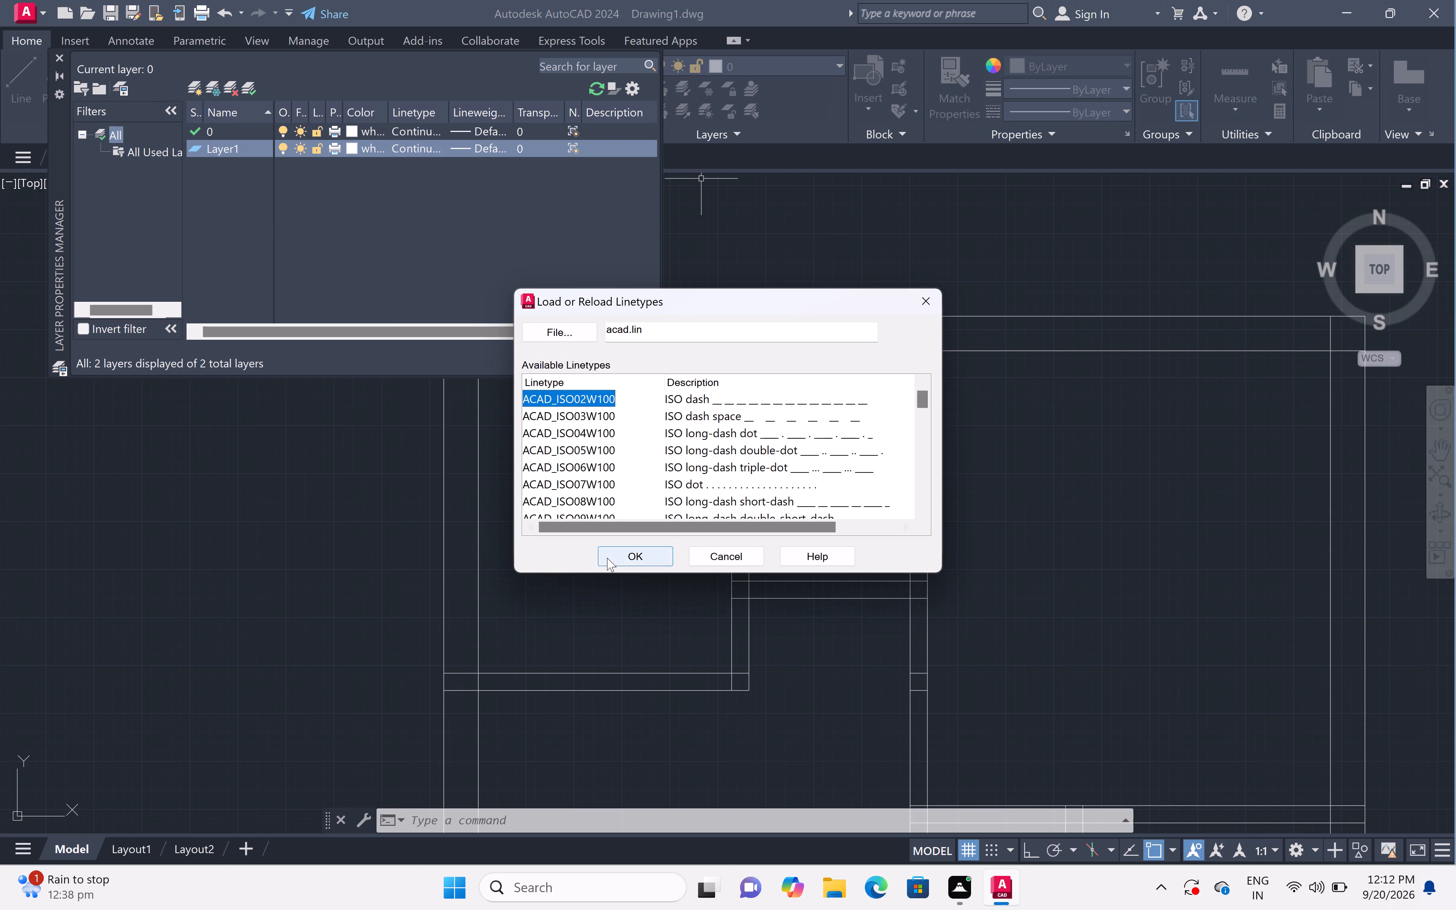
left_click(607, 558)
left_click(706, 382)
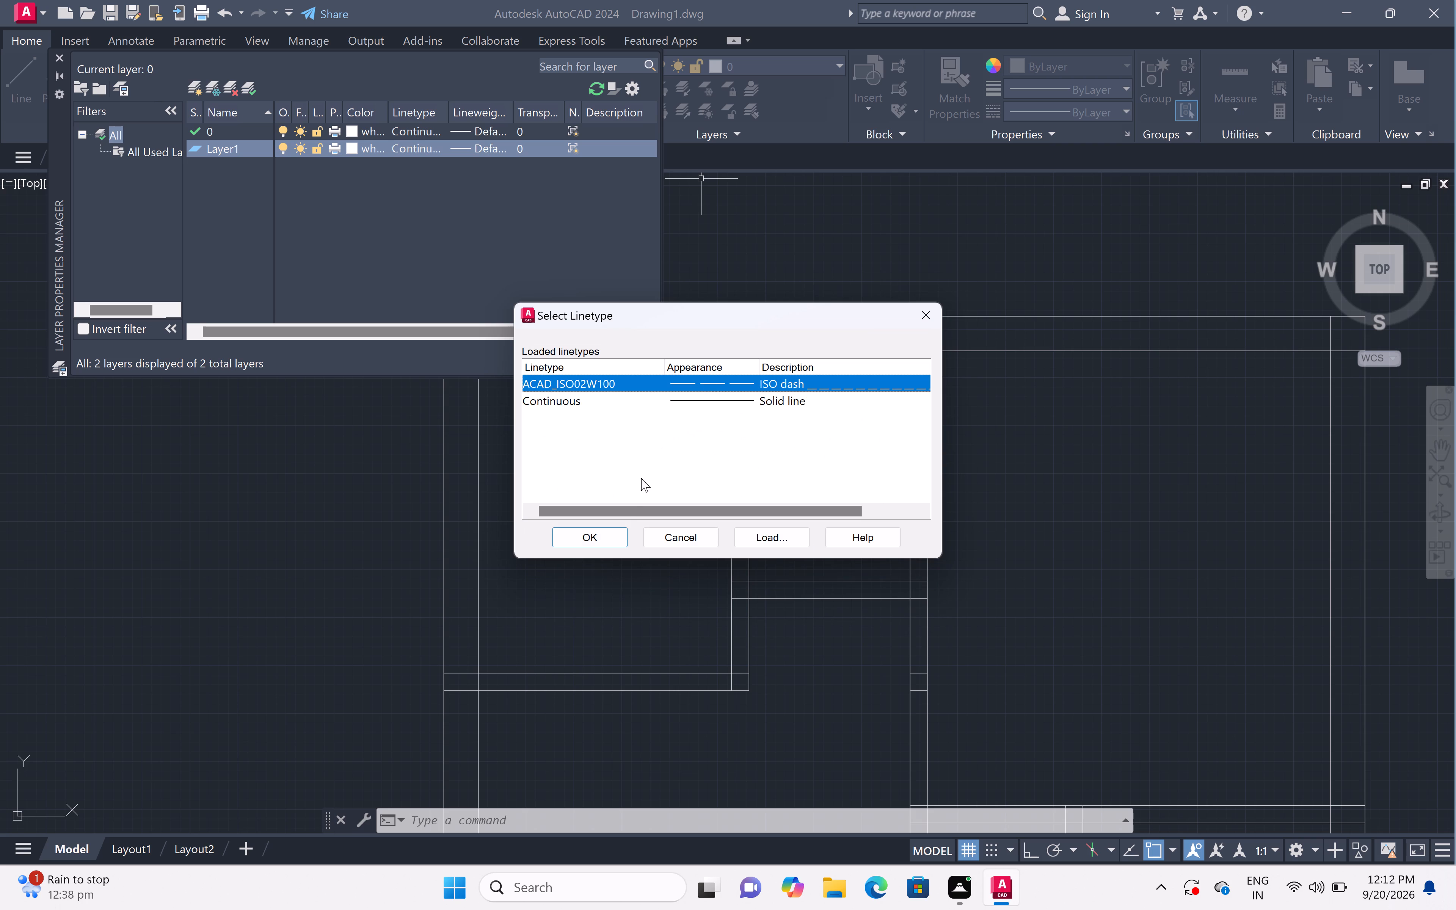
double_click(600, 541)
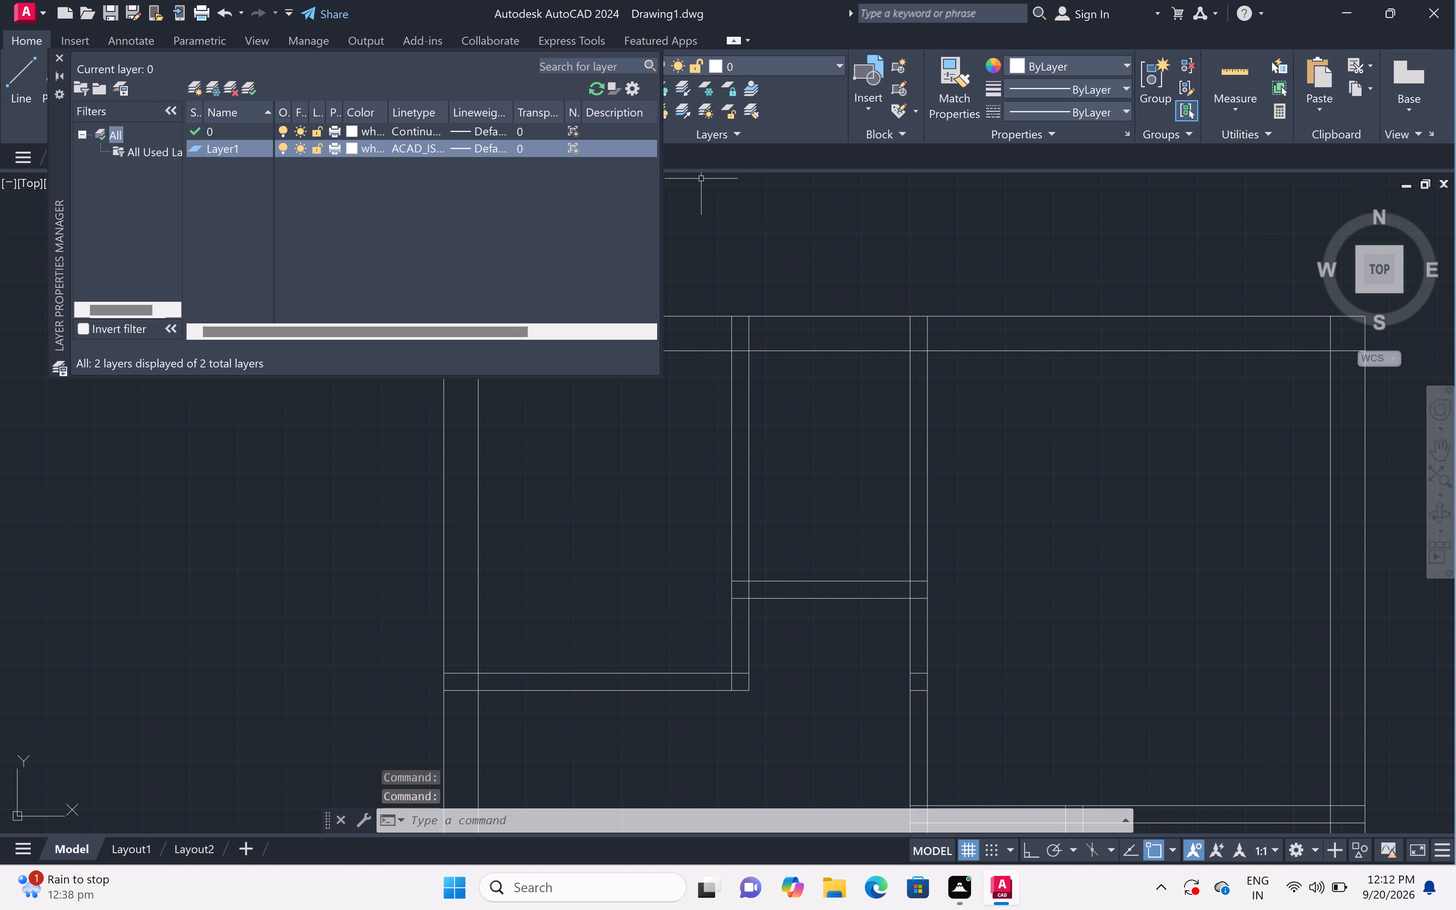
left_click(61, 56)
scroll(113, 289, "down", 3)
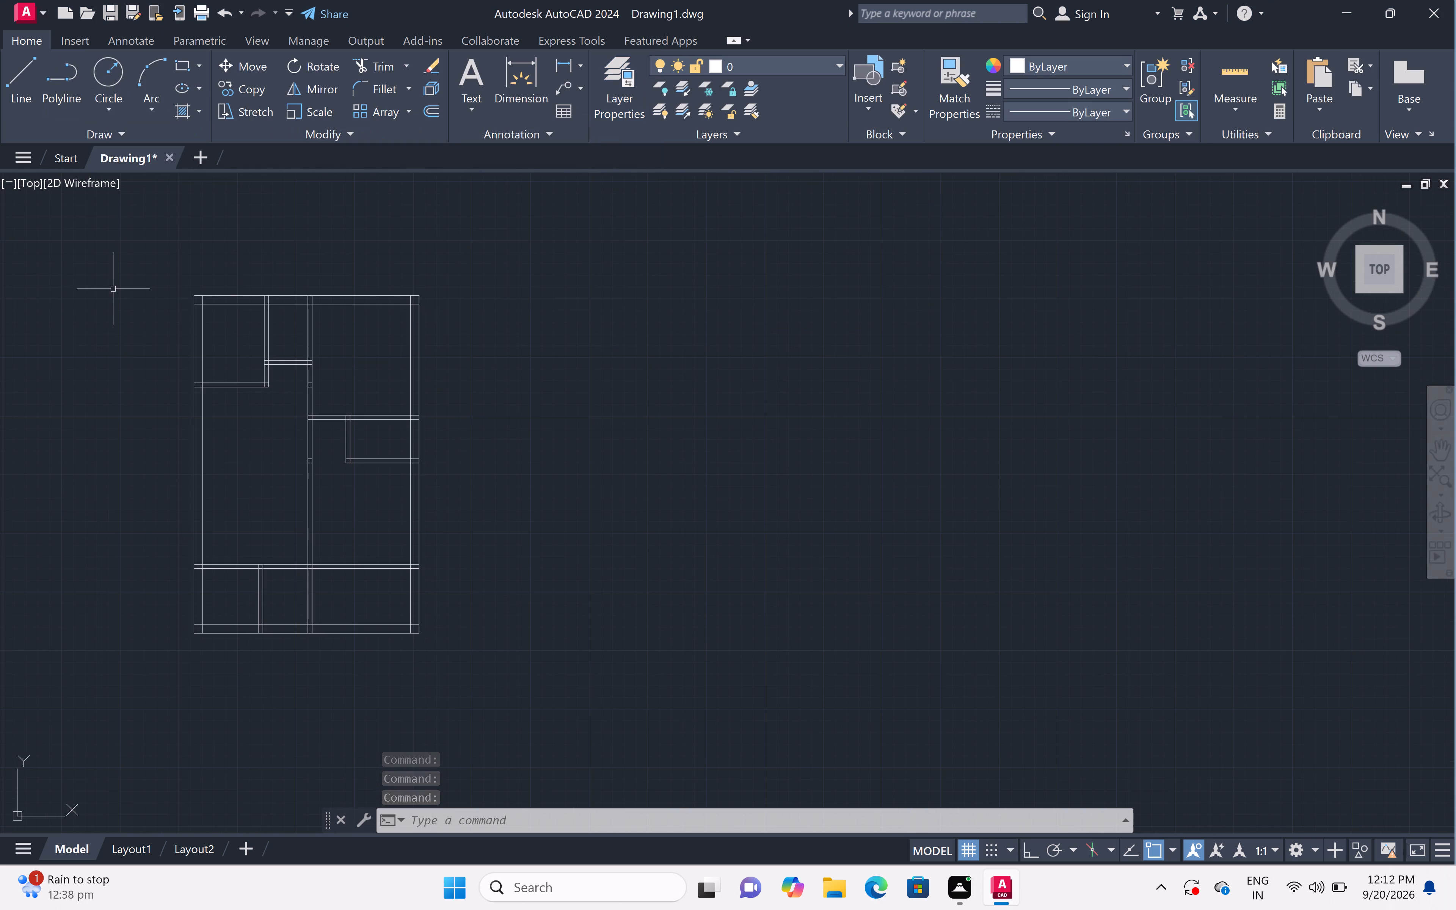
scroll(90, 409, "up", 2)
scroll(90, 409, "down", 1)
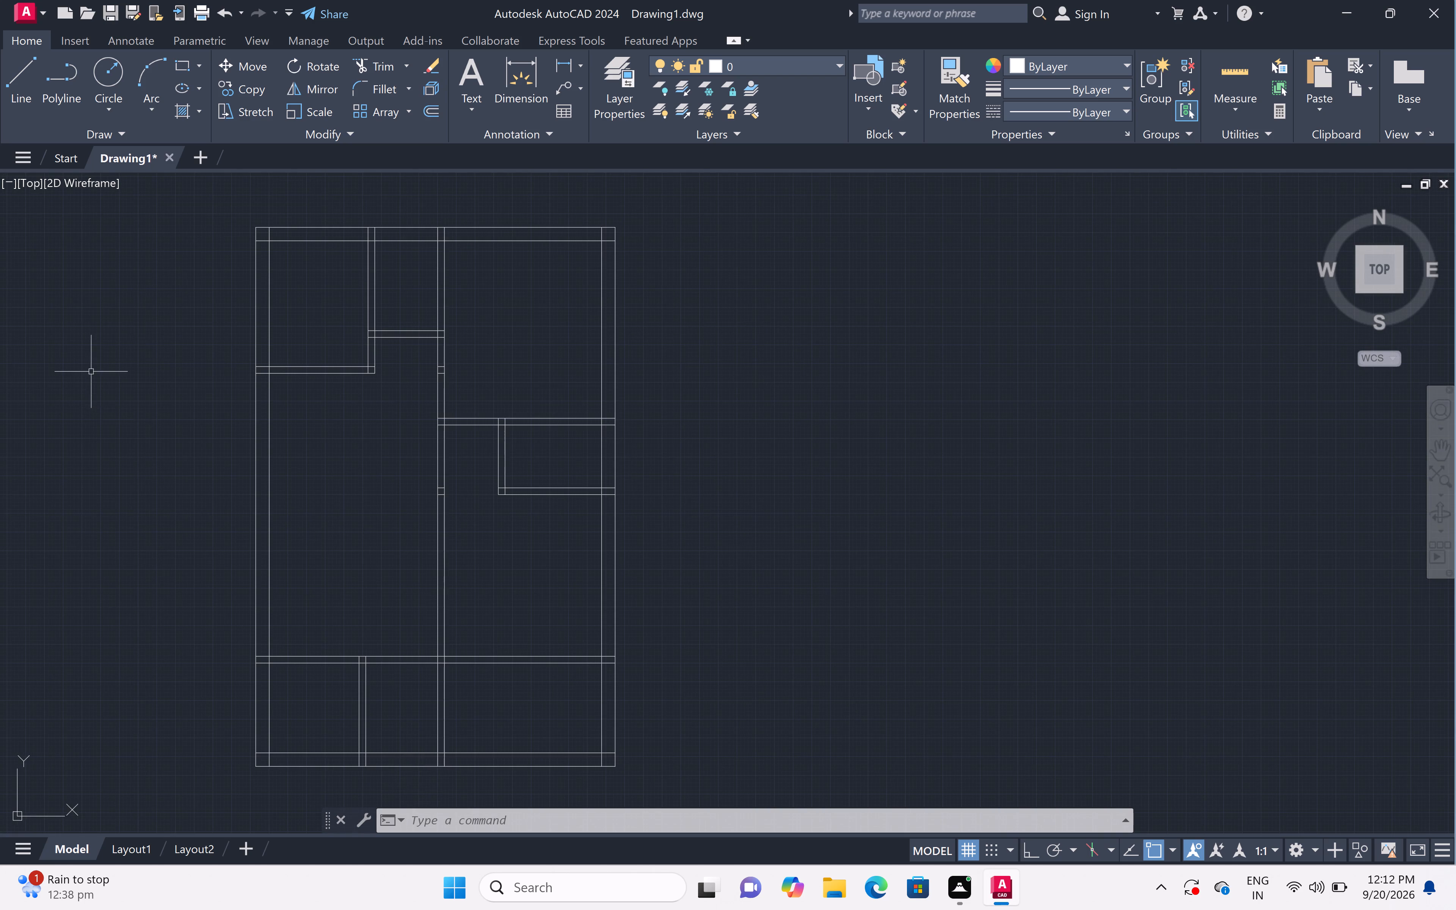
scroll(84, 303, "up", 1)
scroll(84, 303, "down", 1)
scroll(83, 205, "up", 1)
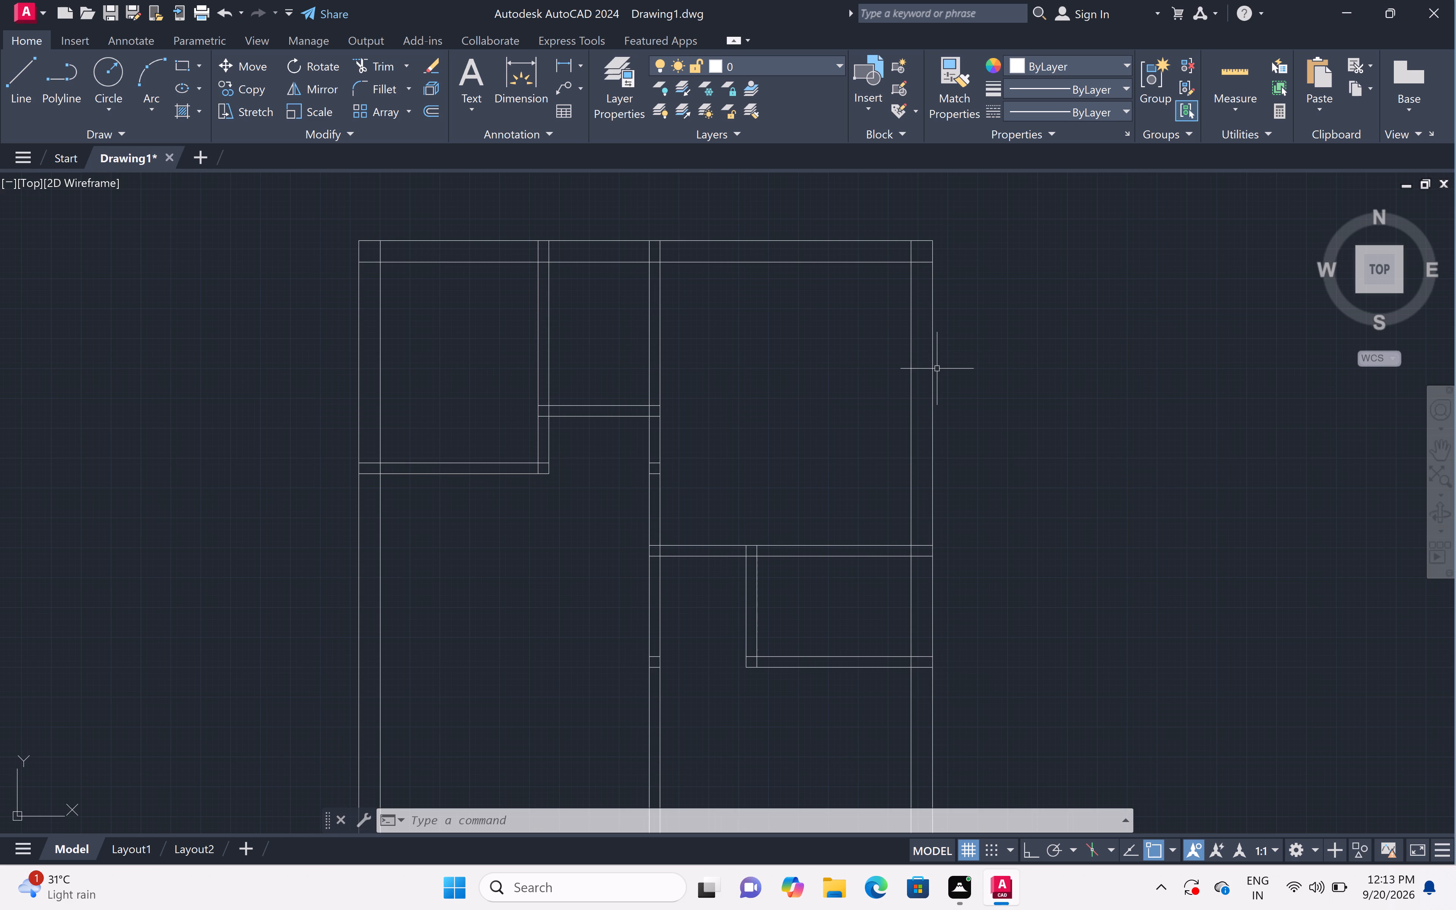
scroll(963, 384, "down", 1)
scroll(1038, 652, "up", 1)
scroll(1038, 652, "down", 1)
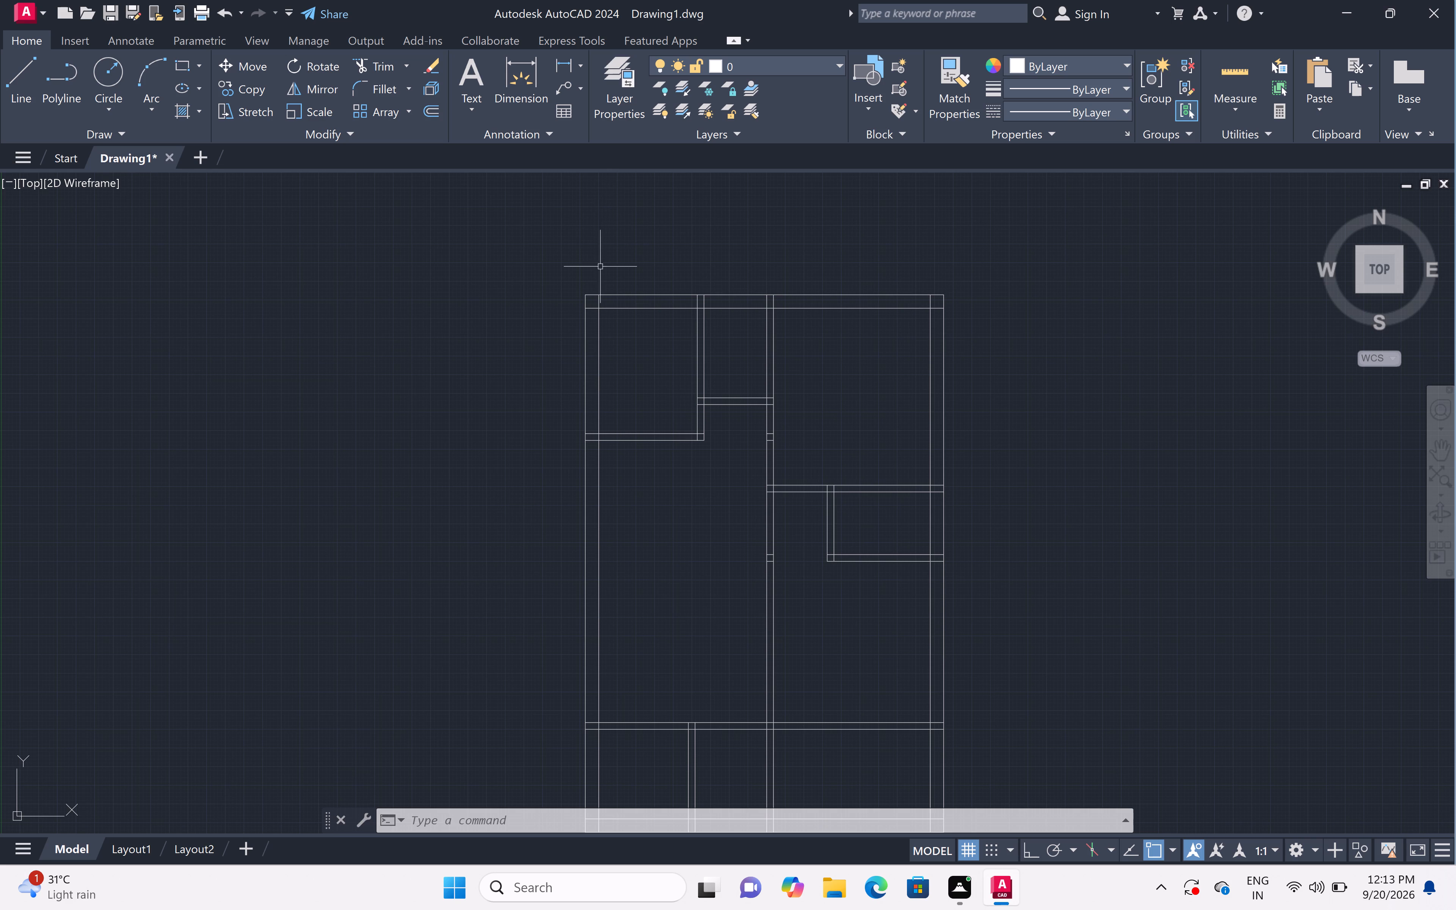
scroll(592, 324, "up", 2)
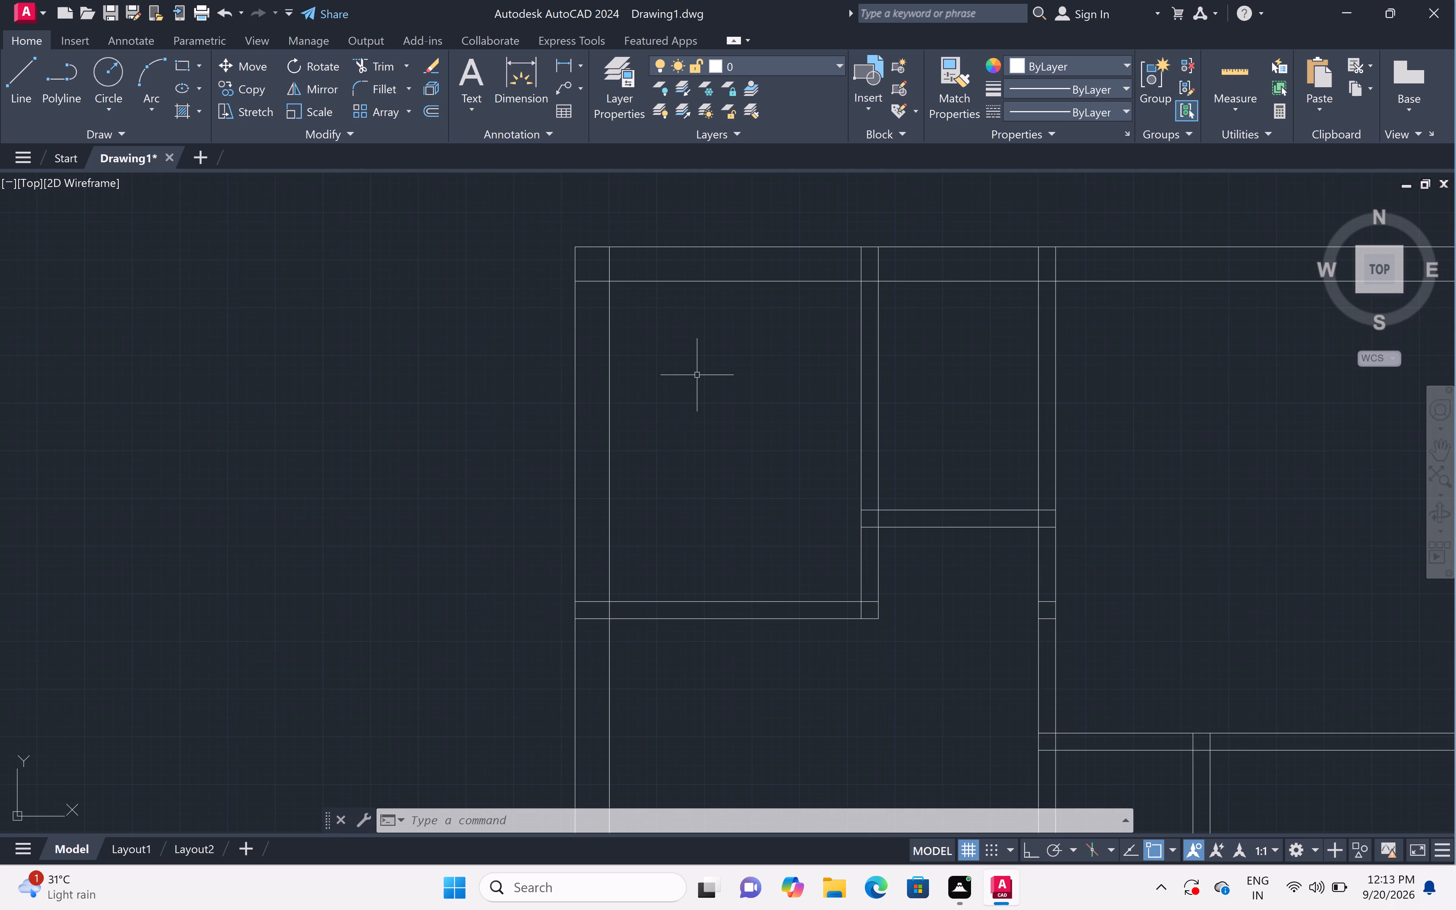
With Ortho on, draw a line across the 9" left outer wall, partway down the top-left room.
type("l")
key("space")
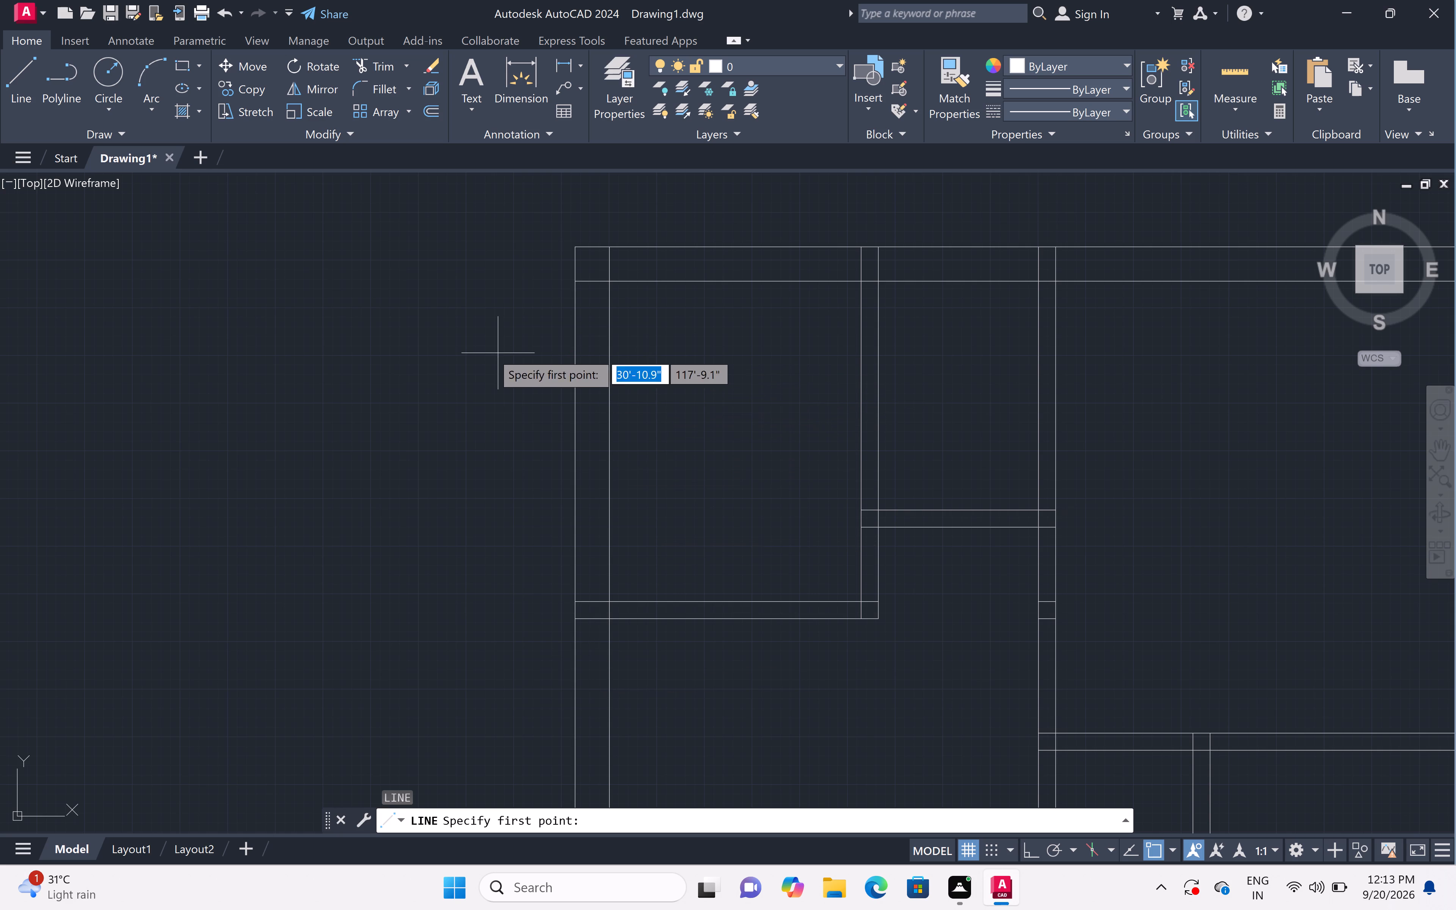
double_click(572, 359)
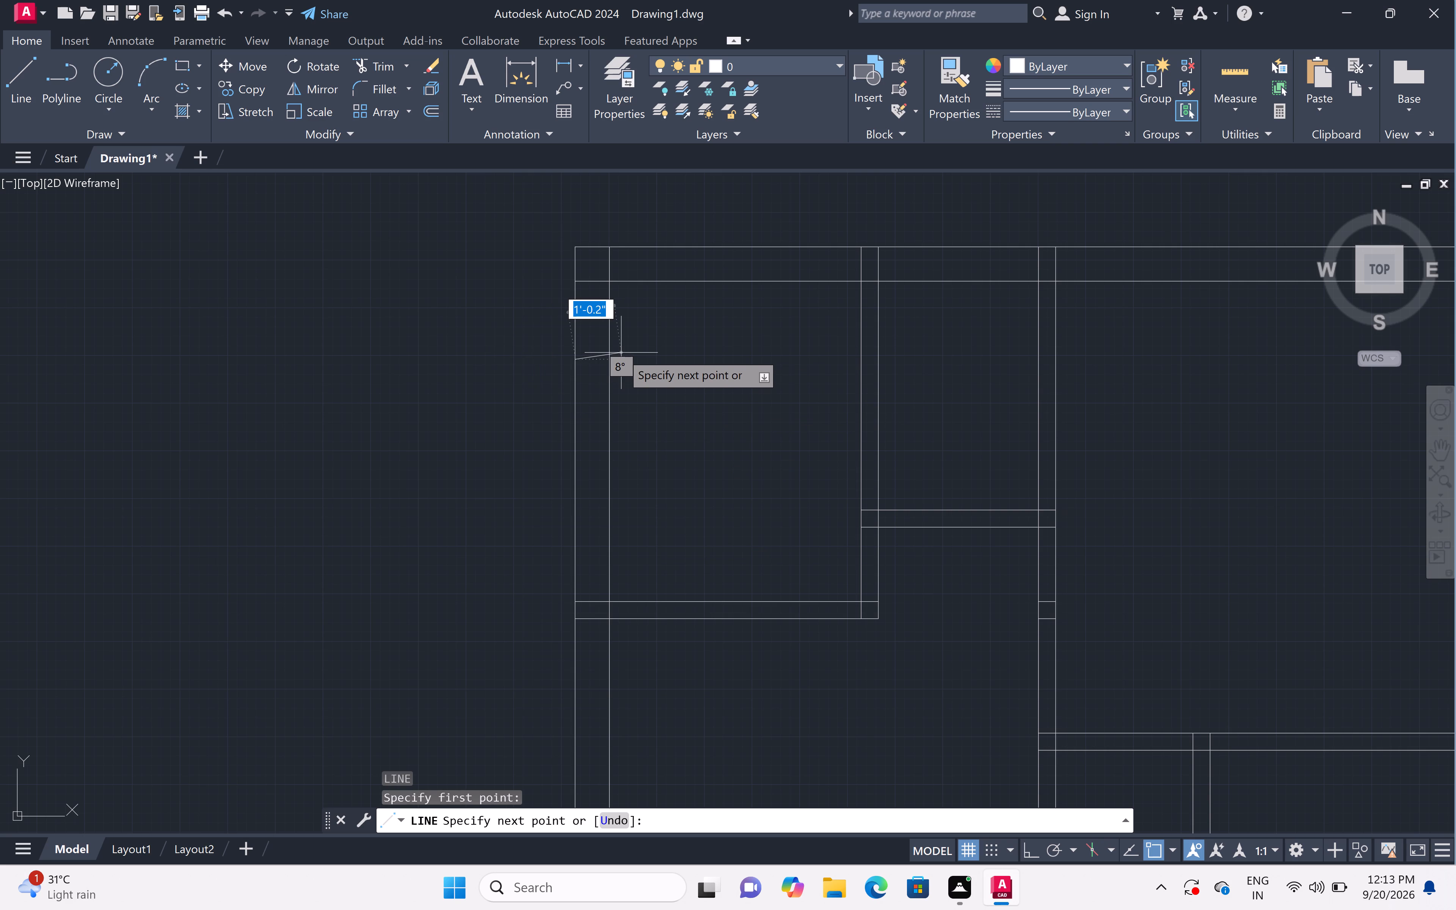
key("F8")
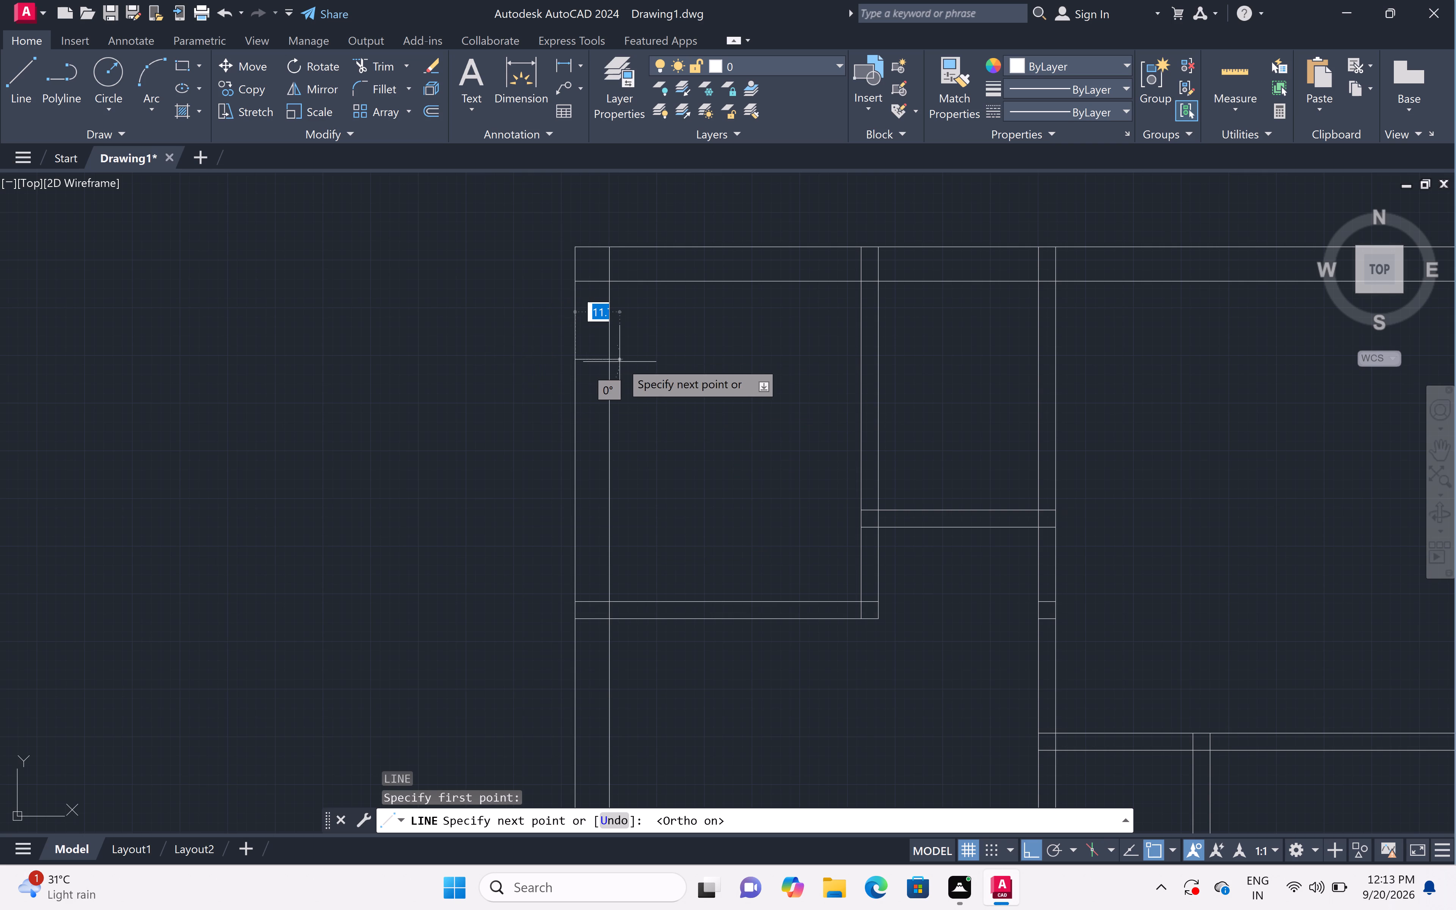
left_click(610, 361)
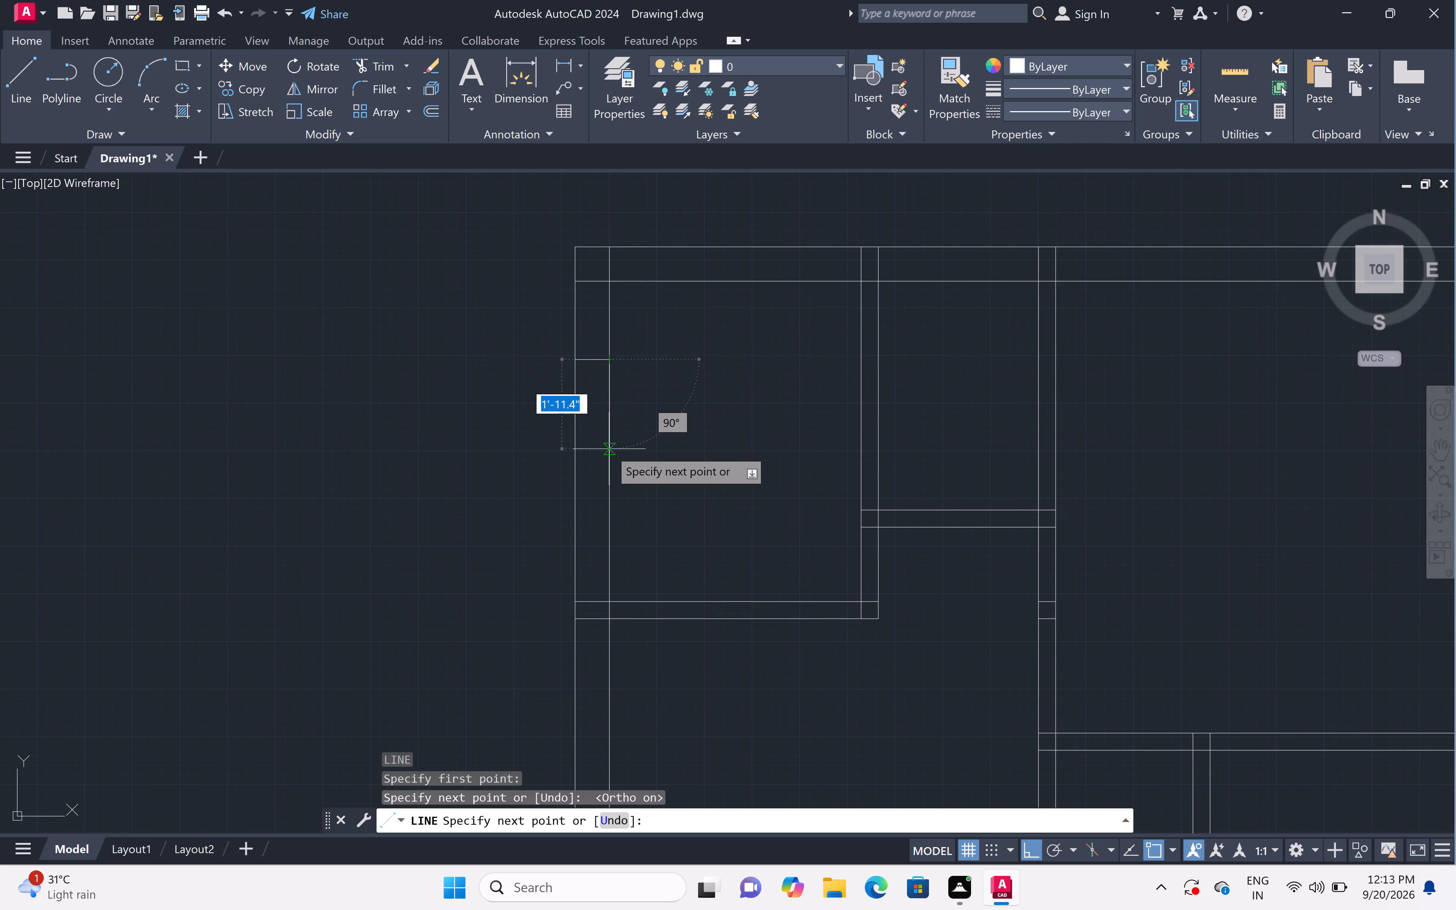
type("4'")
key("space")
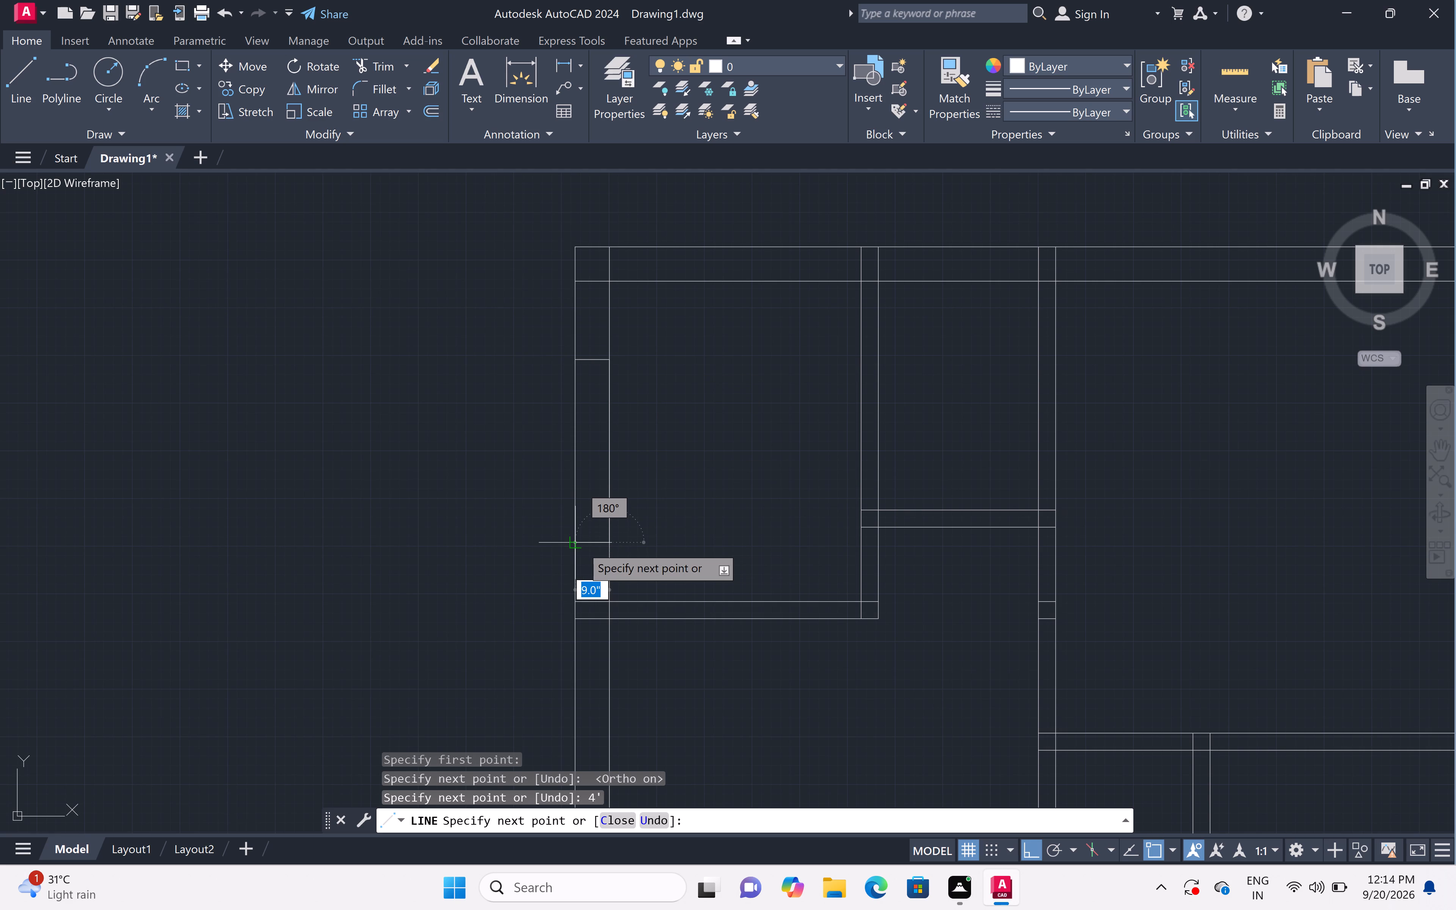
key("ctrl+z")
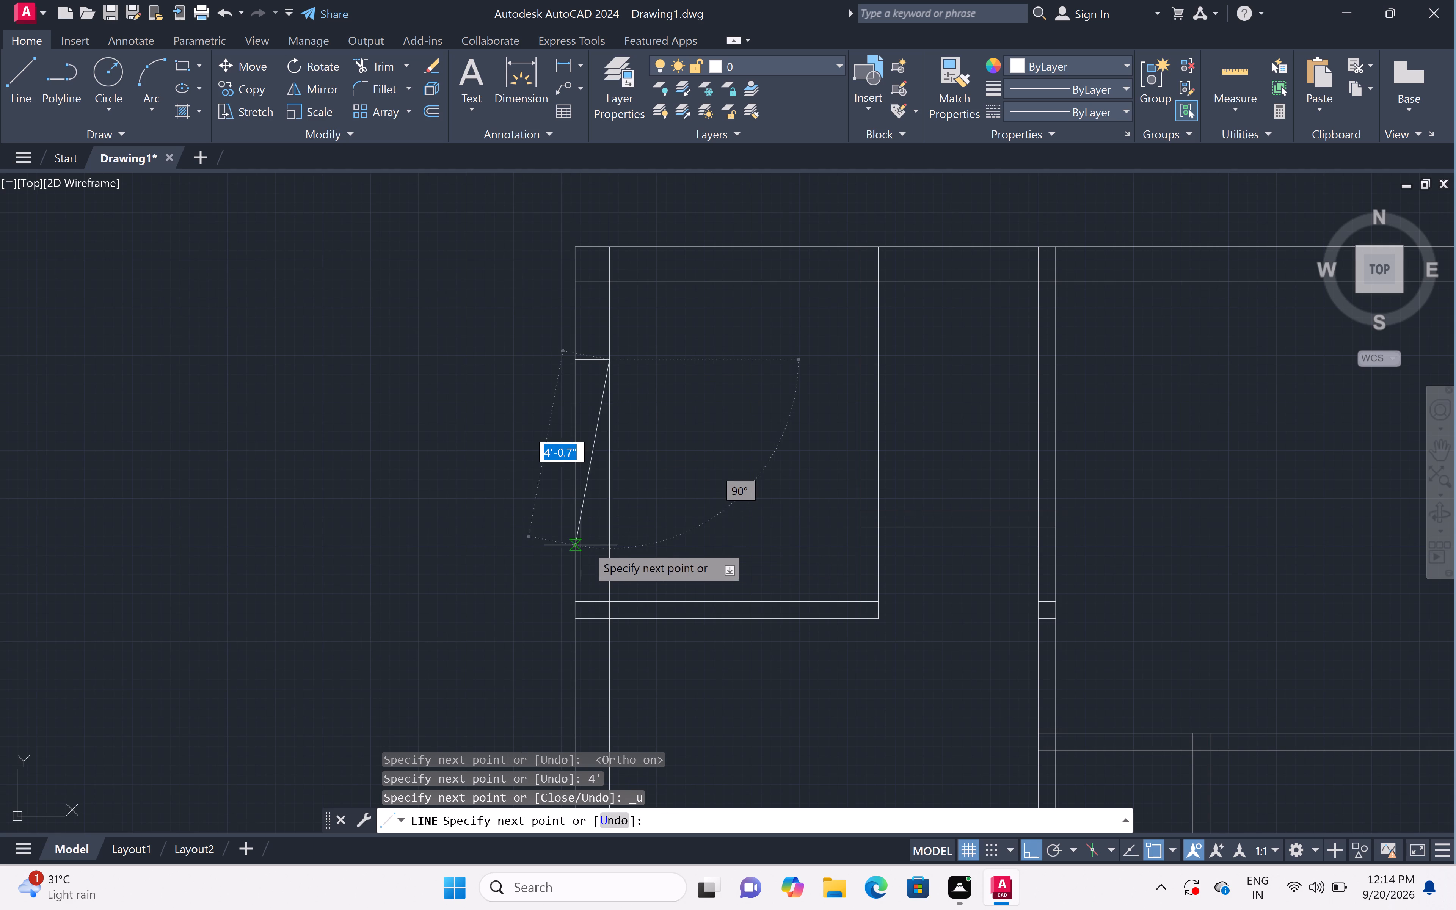
Continue the outline 3' down the wall's inner face, across to the outer face and back up to the starting point, forming a rectangle.
type("3'")
key("space")
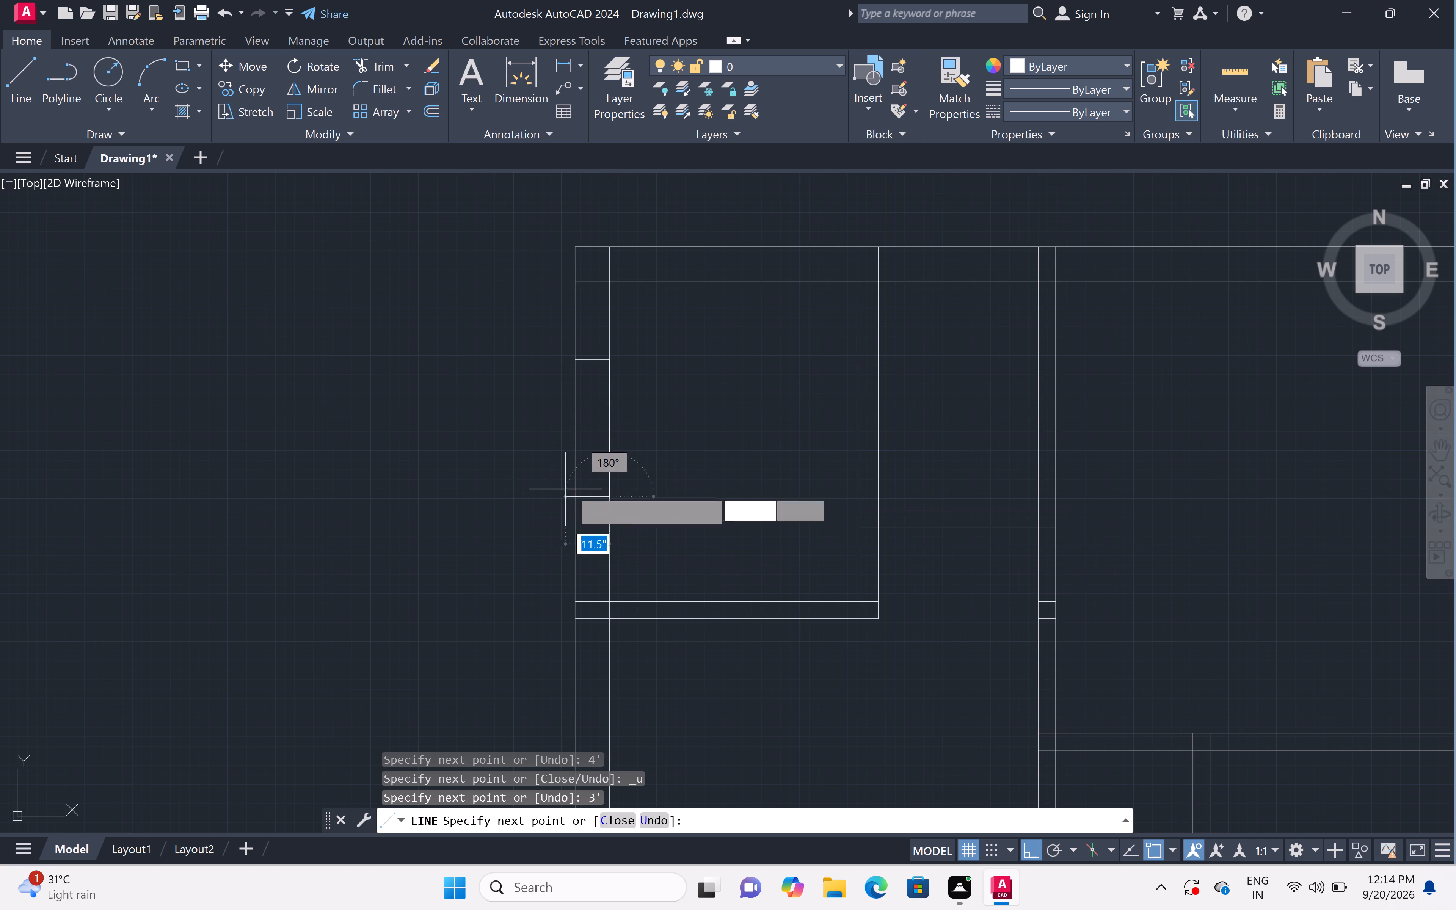
left_click(573, 500)
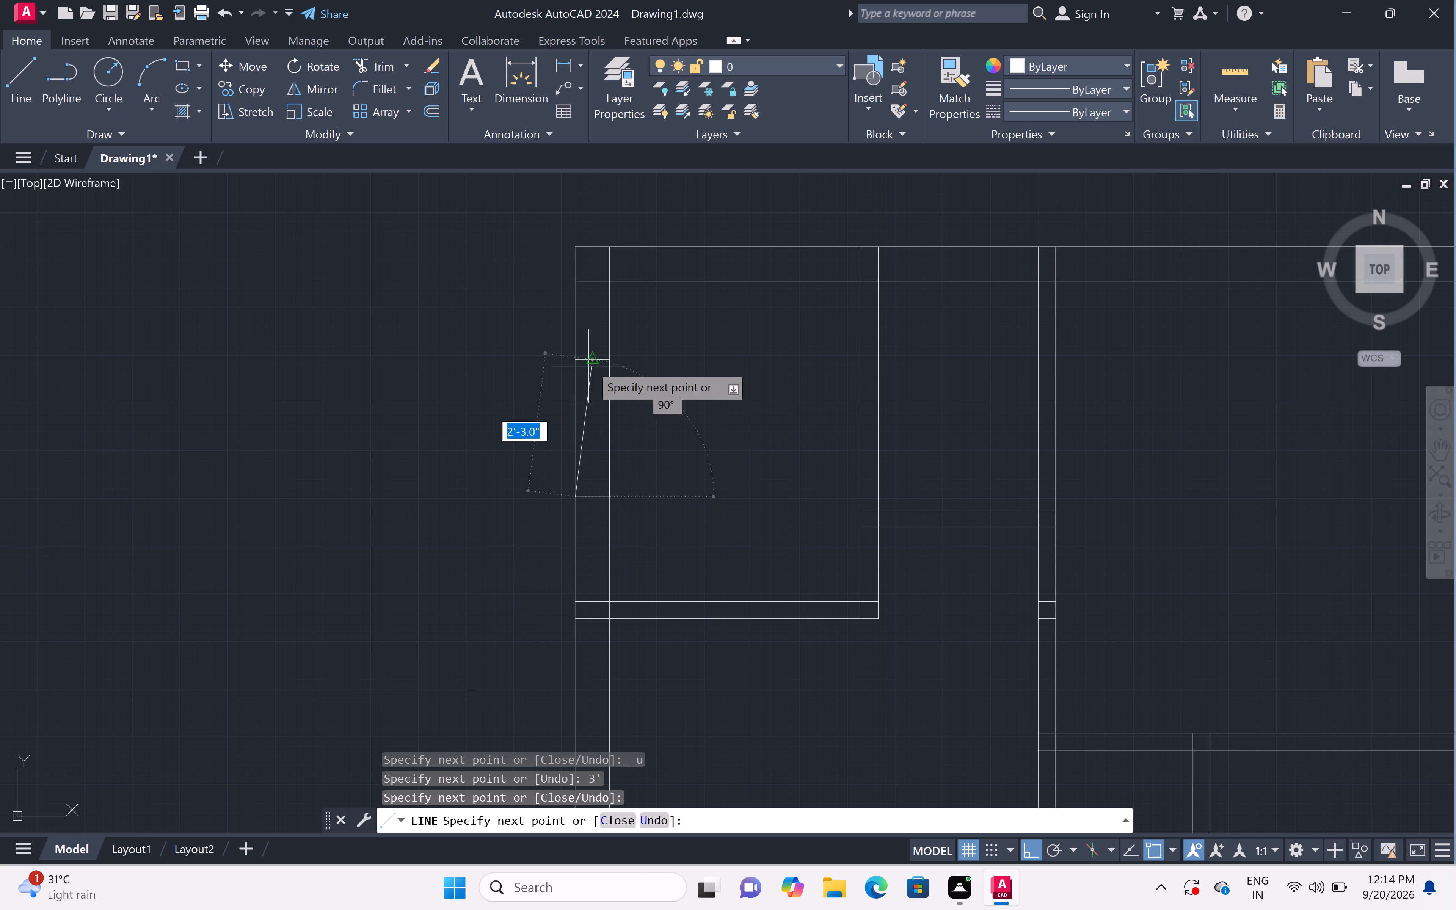
left_click(575, 354)
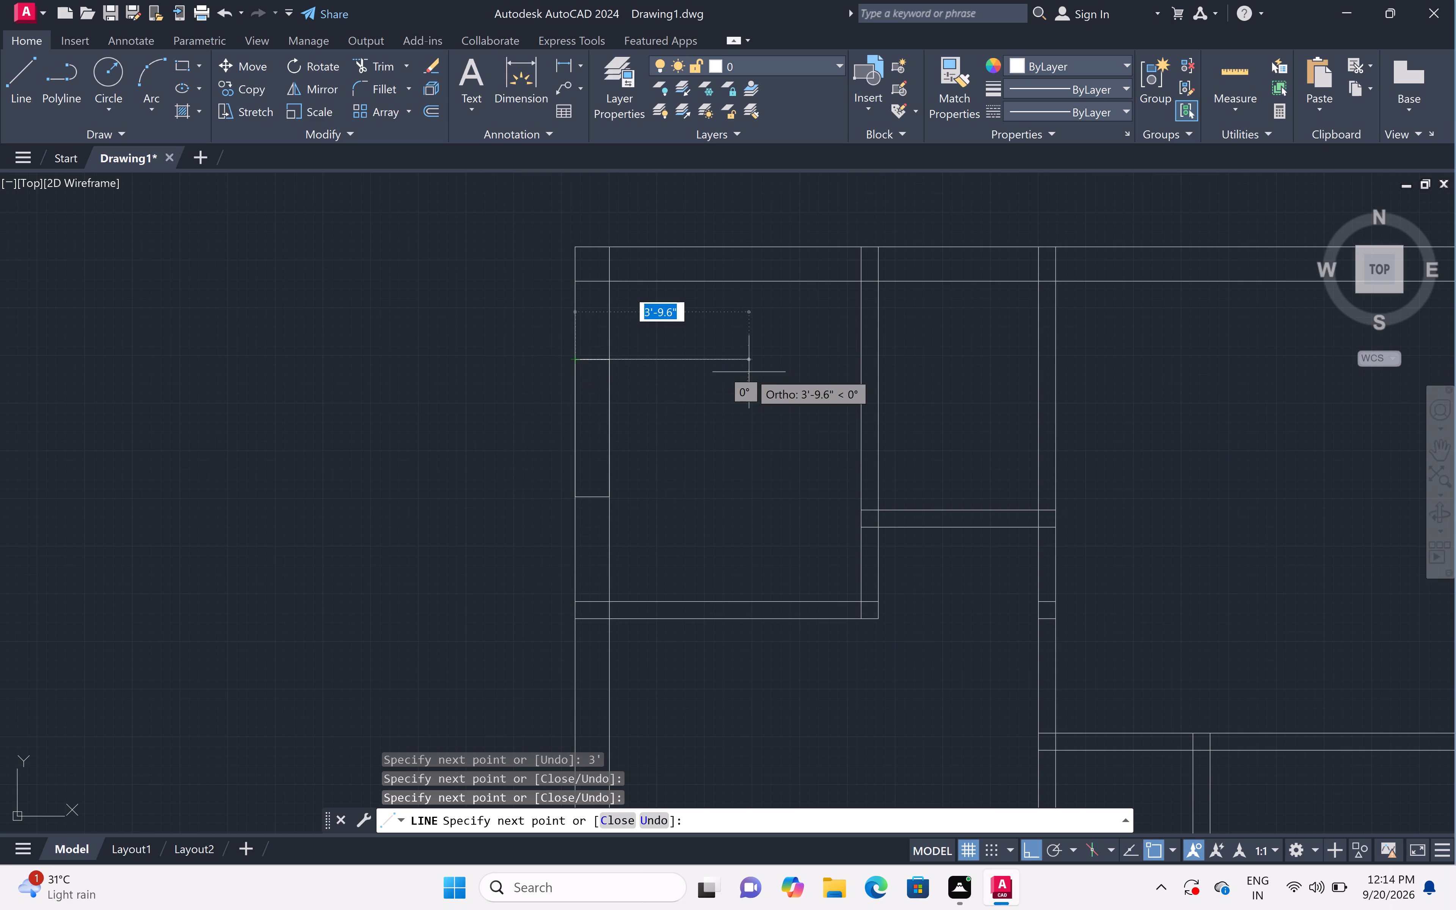
key("Escape")
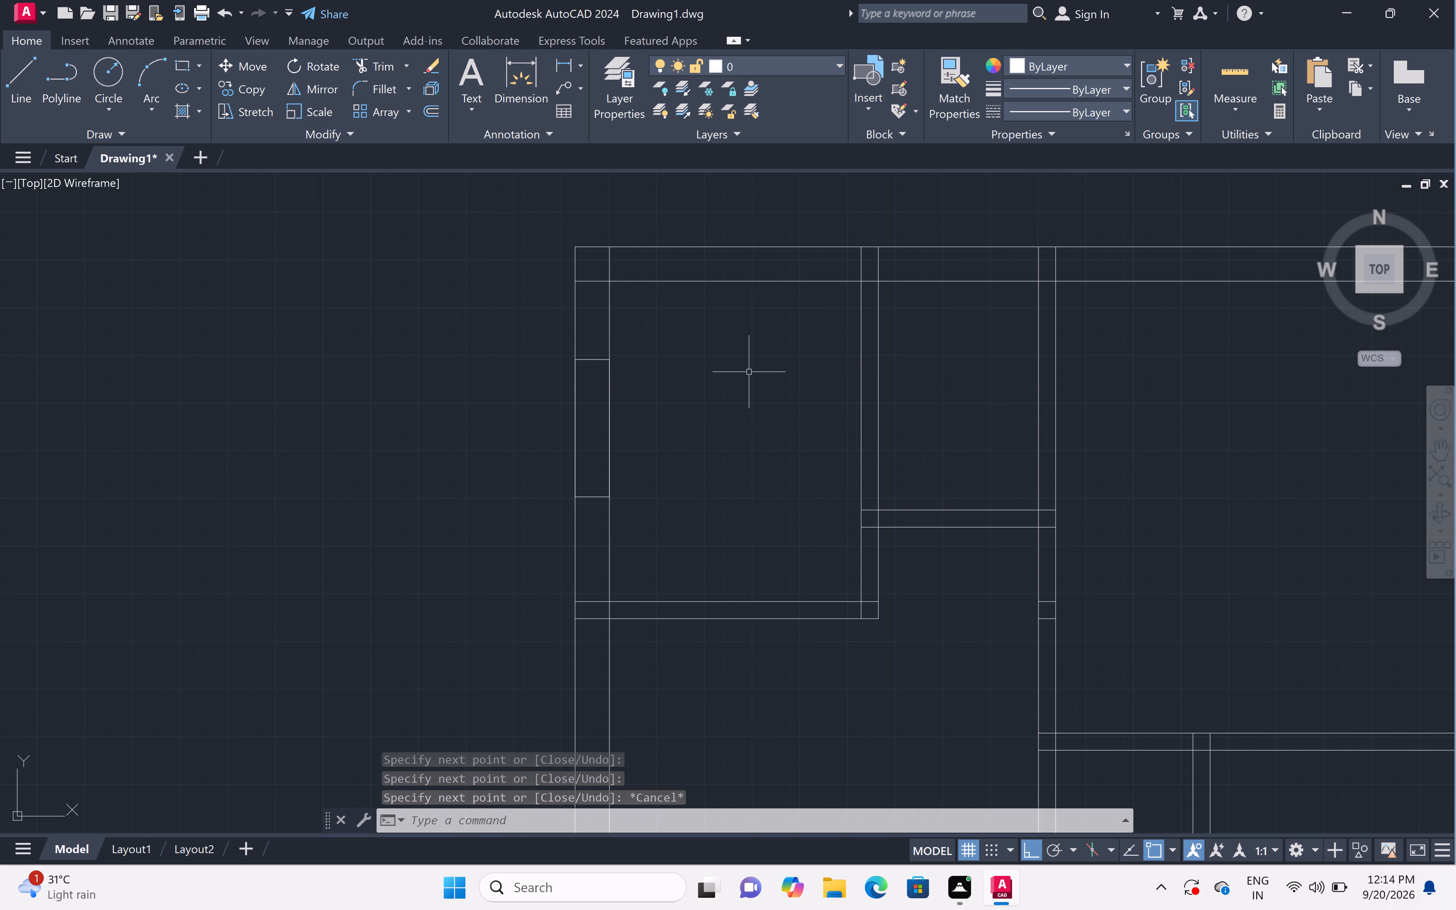
scroll(700, 533, "down", 3)
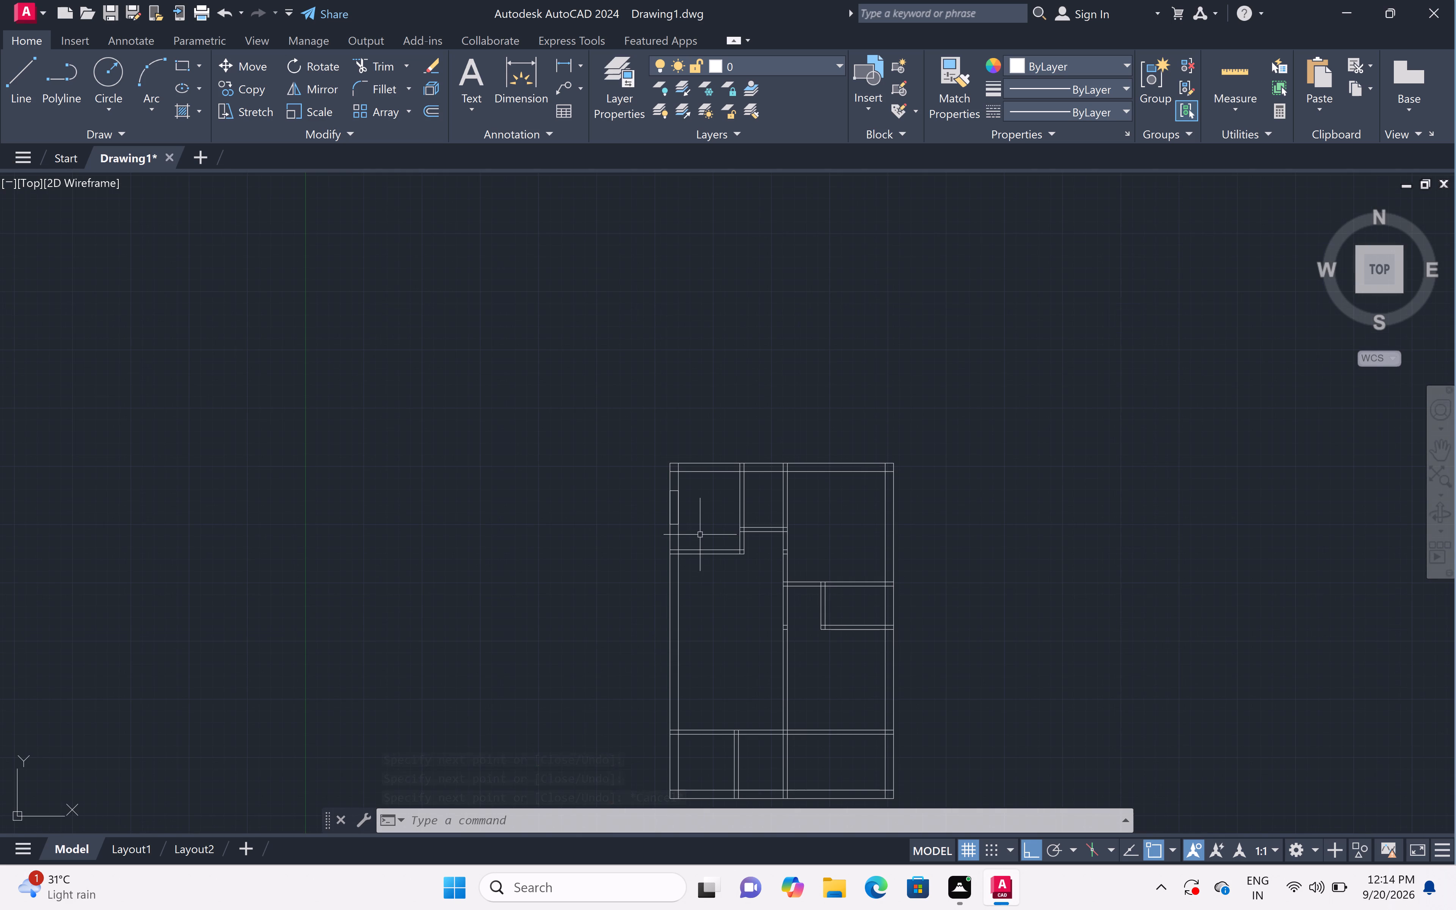
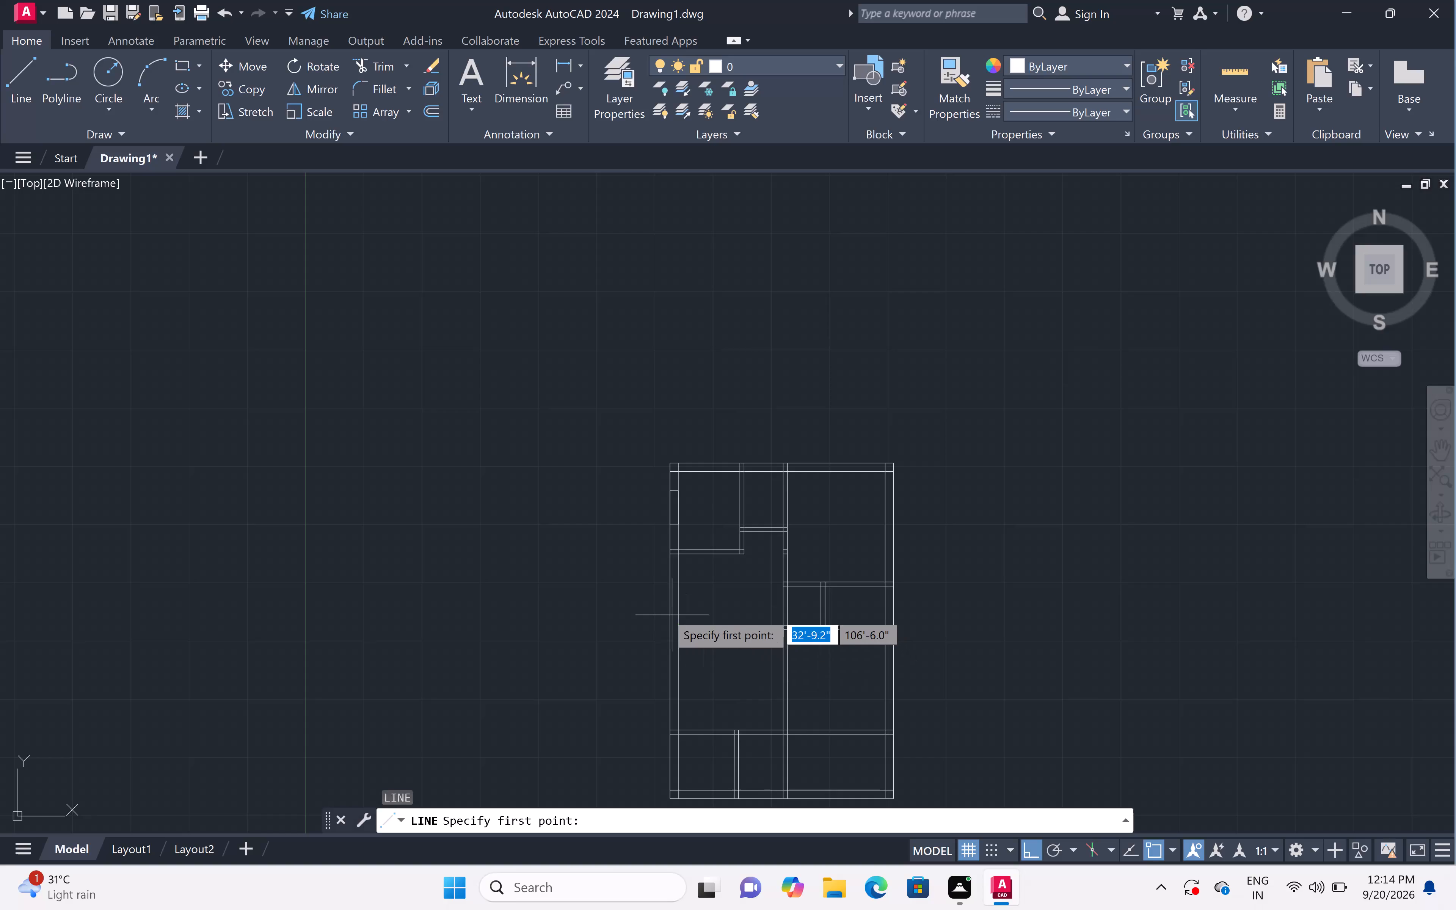
Draw a rectangular opening outline 5' long across the 9" left outer wall of the large room below the top-left room.
scroll(667, 599, "up", 2)
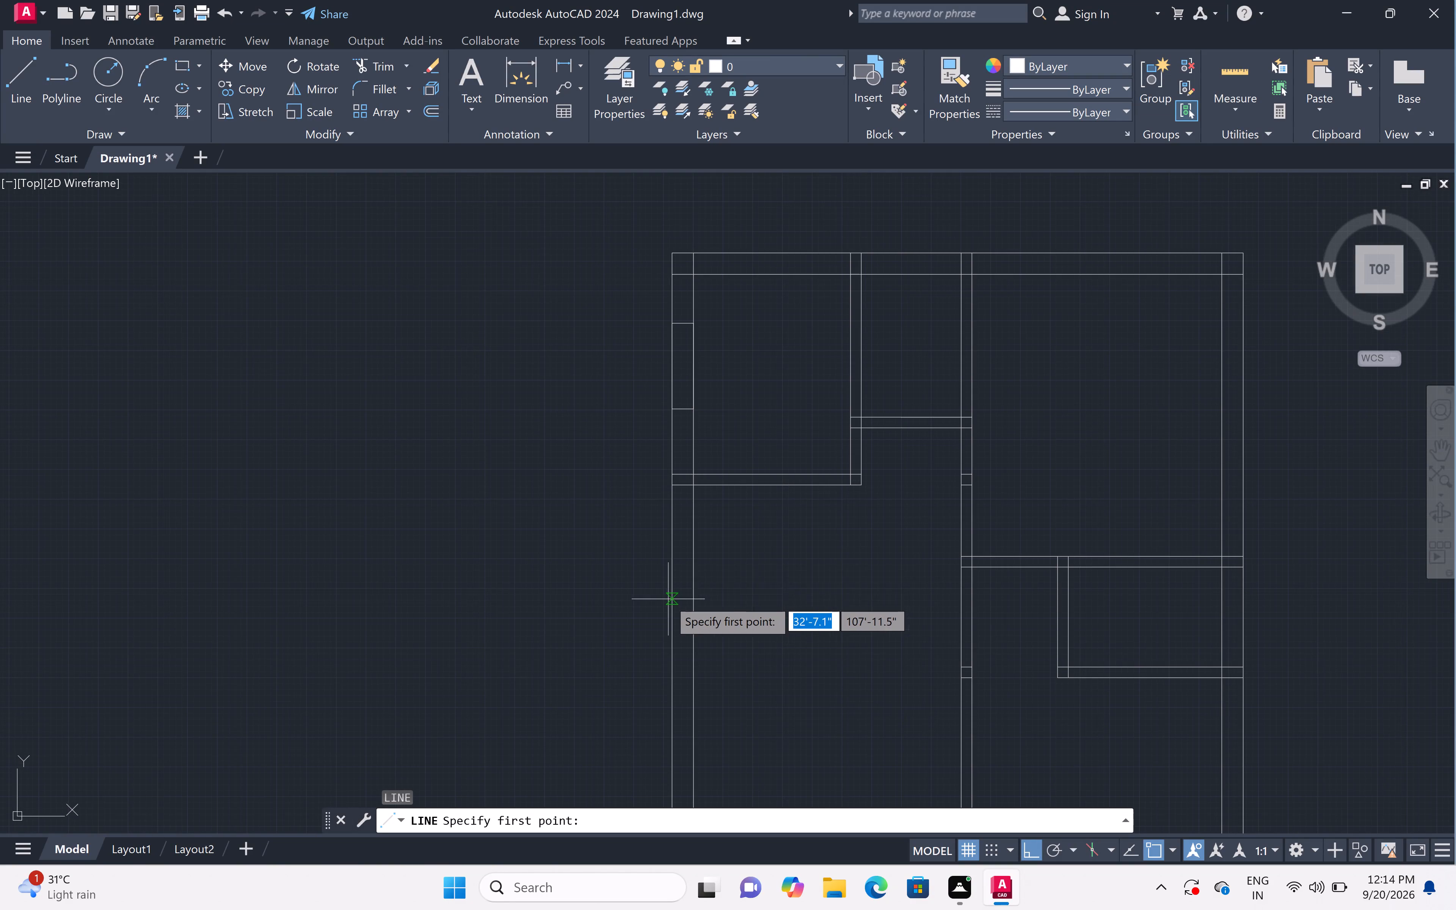
left_click(672, 555)
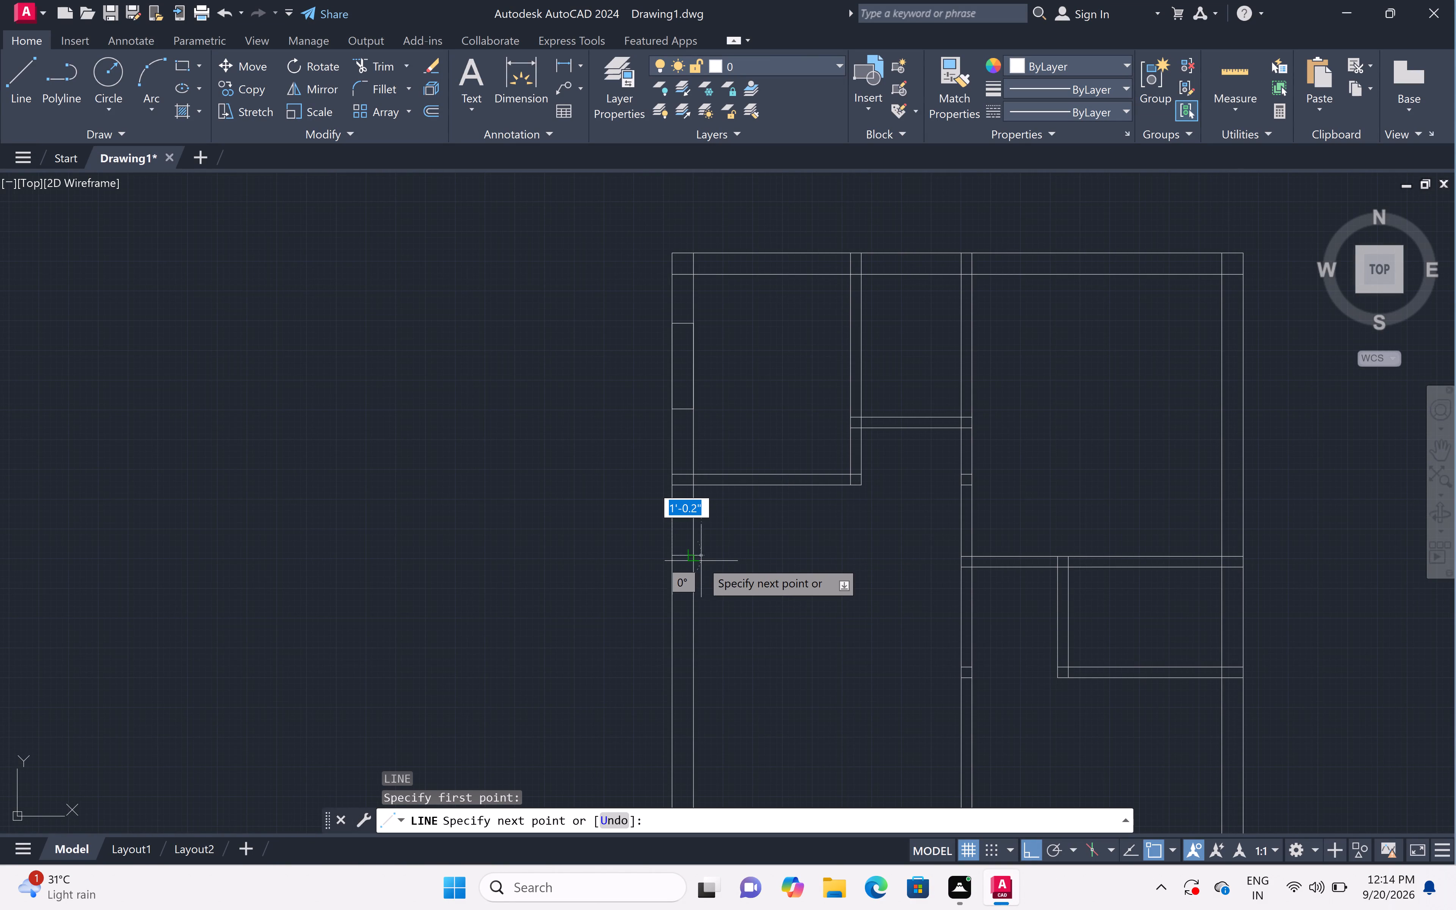
left_click(696, 560)
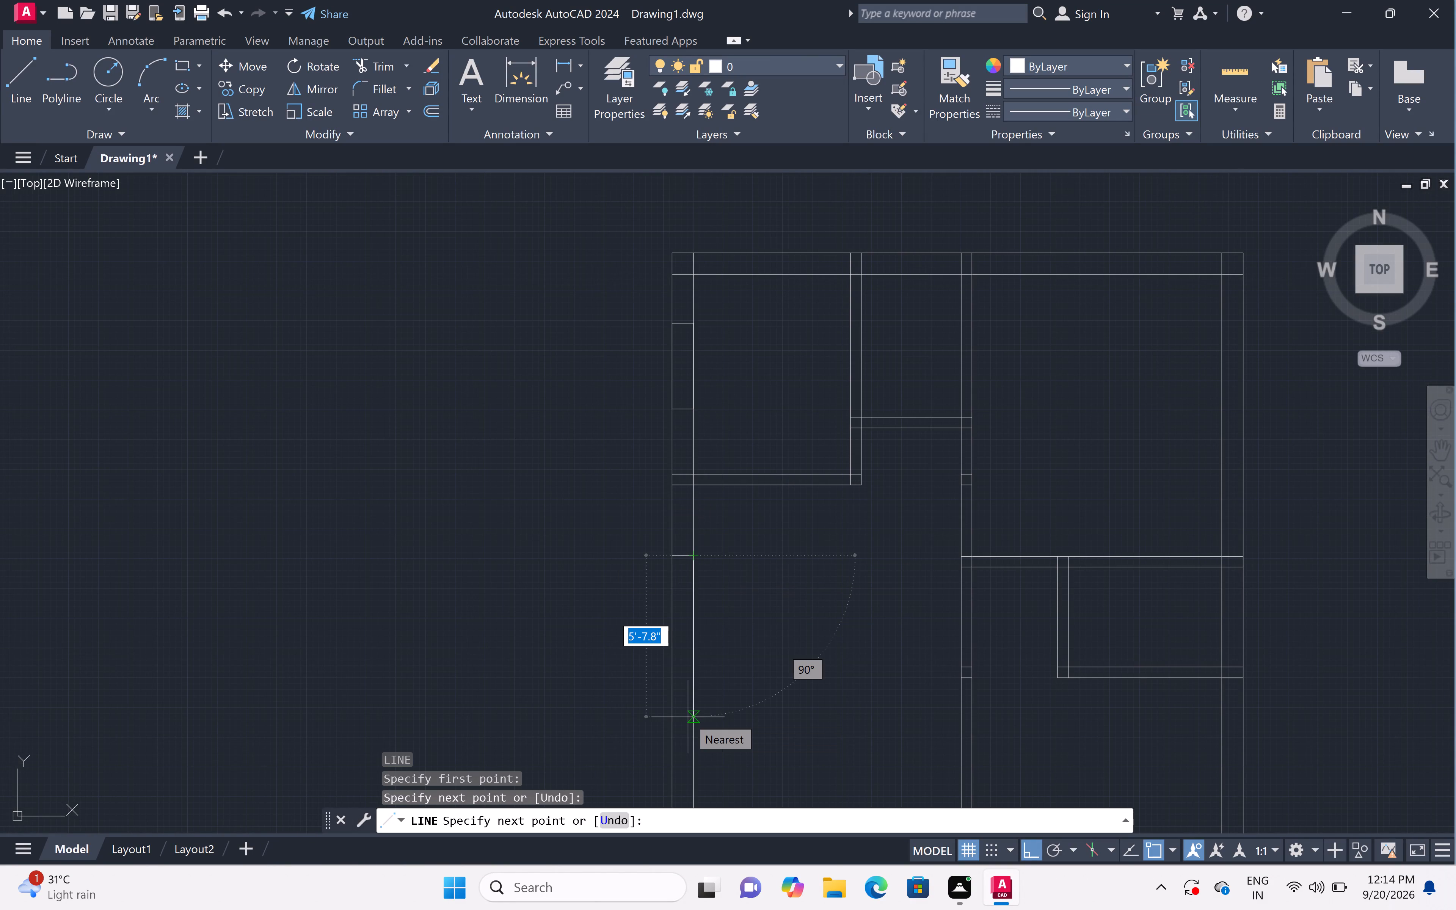
type("5'")
key("space")
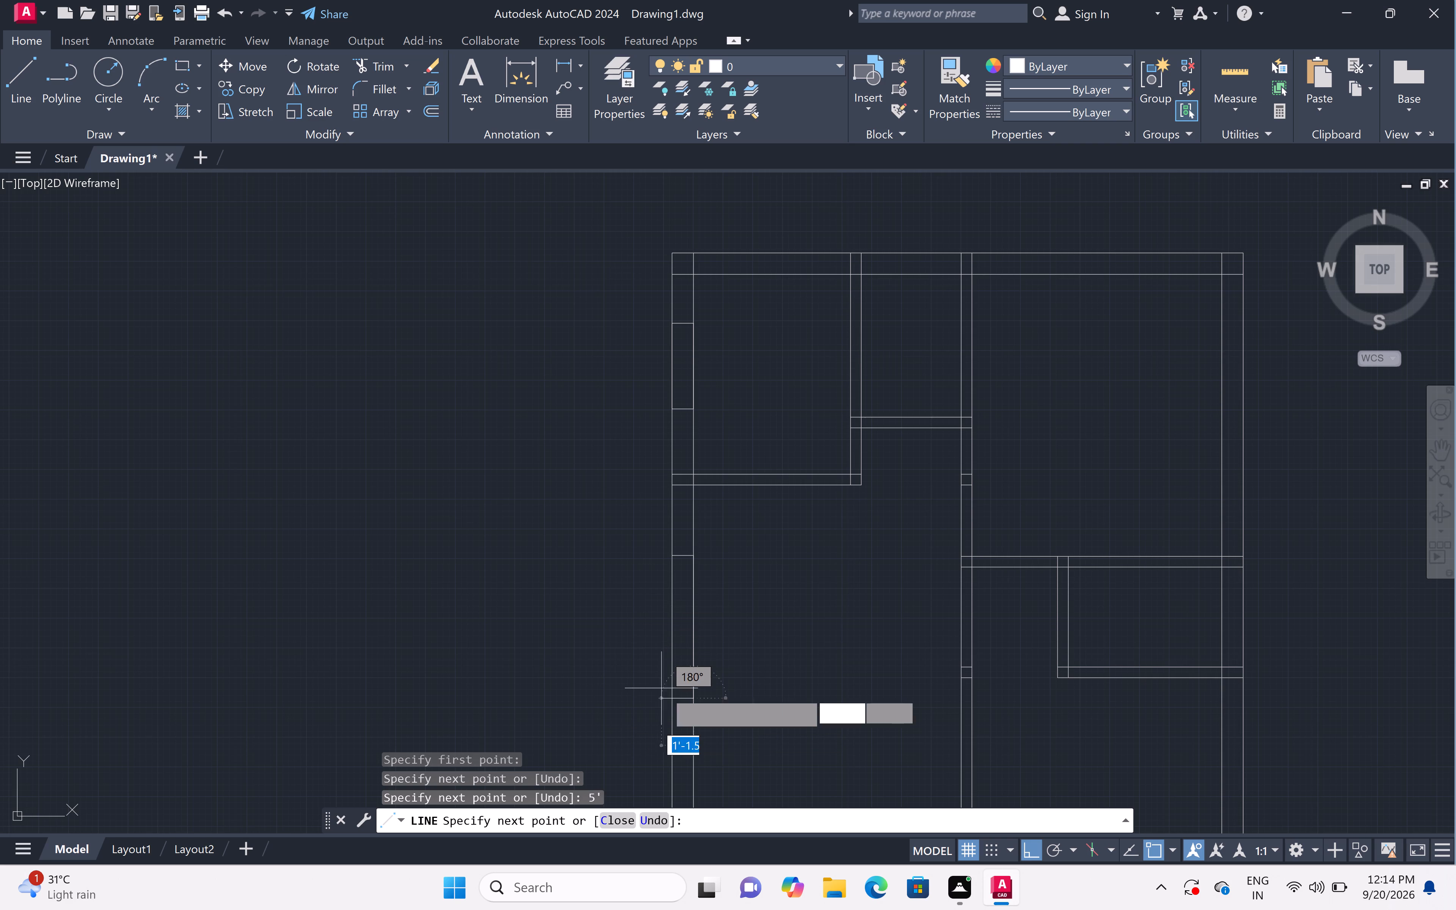
left_click(671, 700)
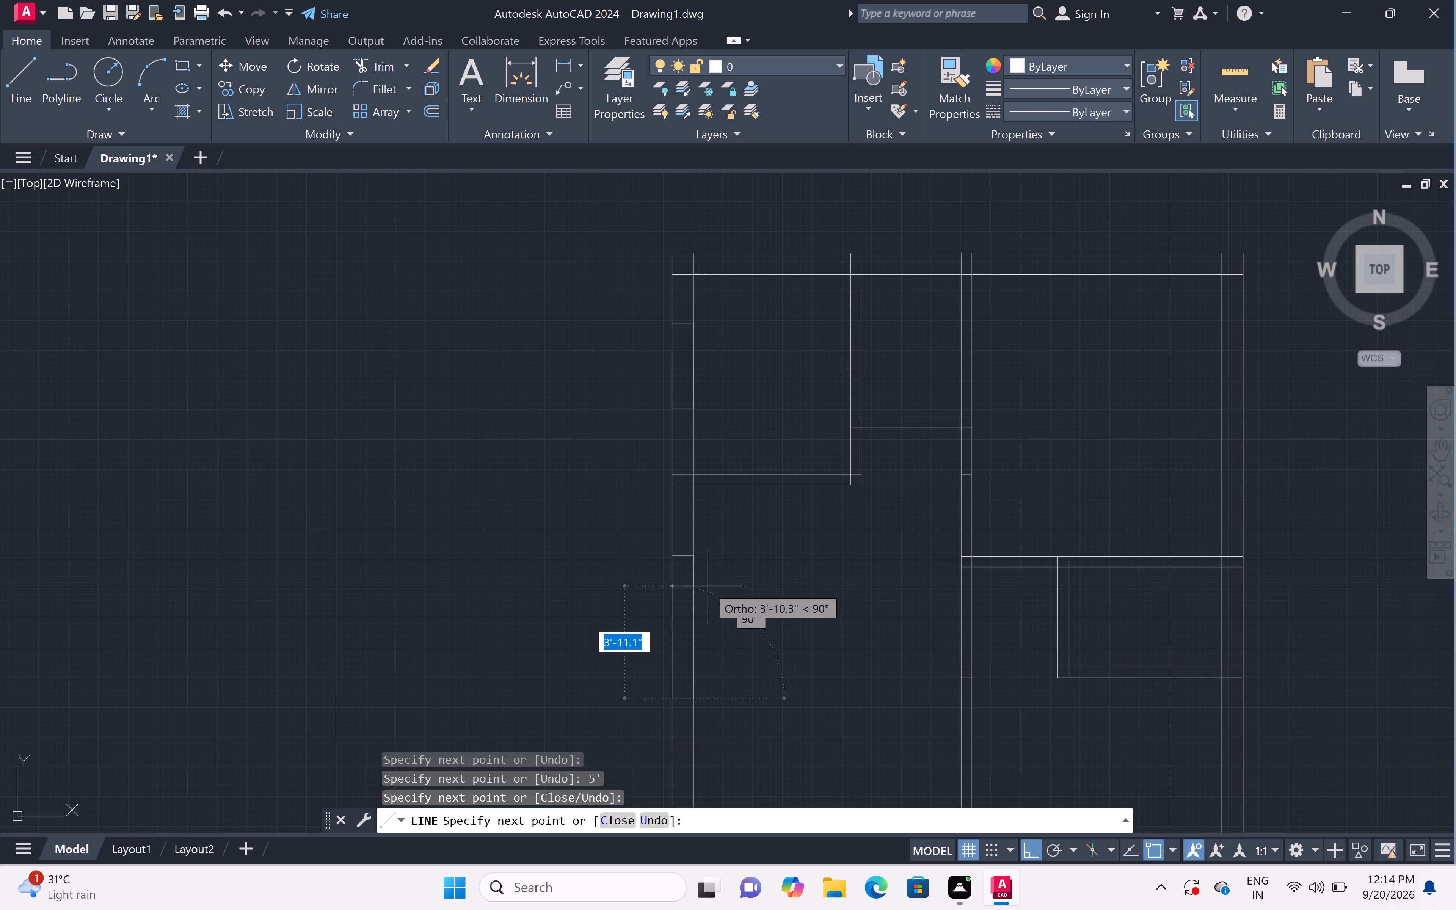
left_click(671, 557)
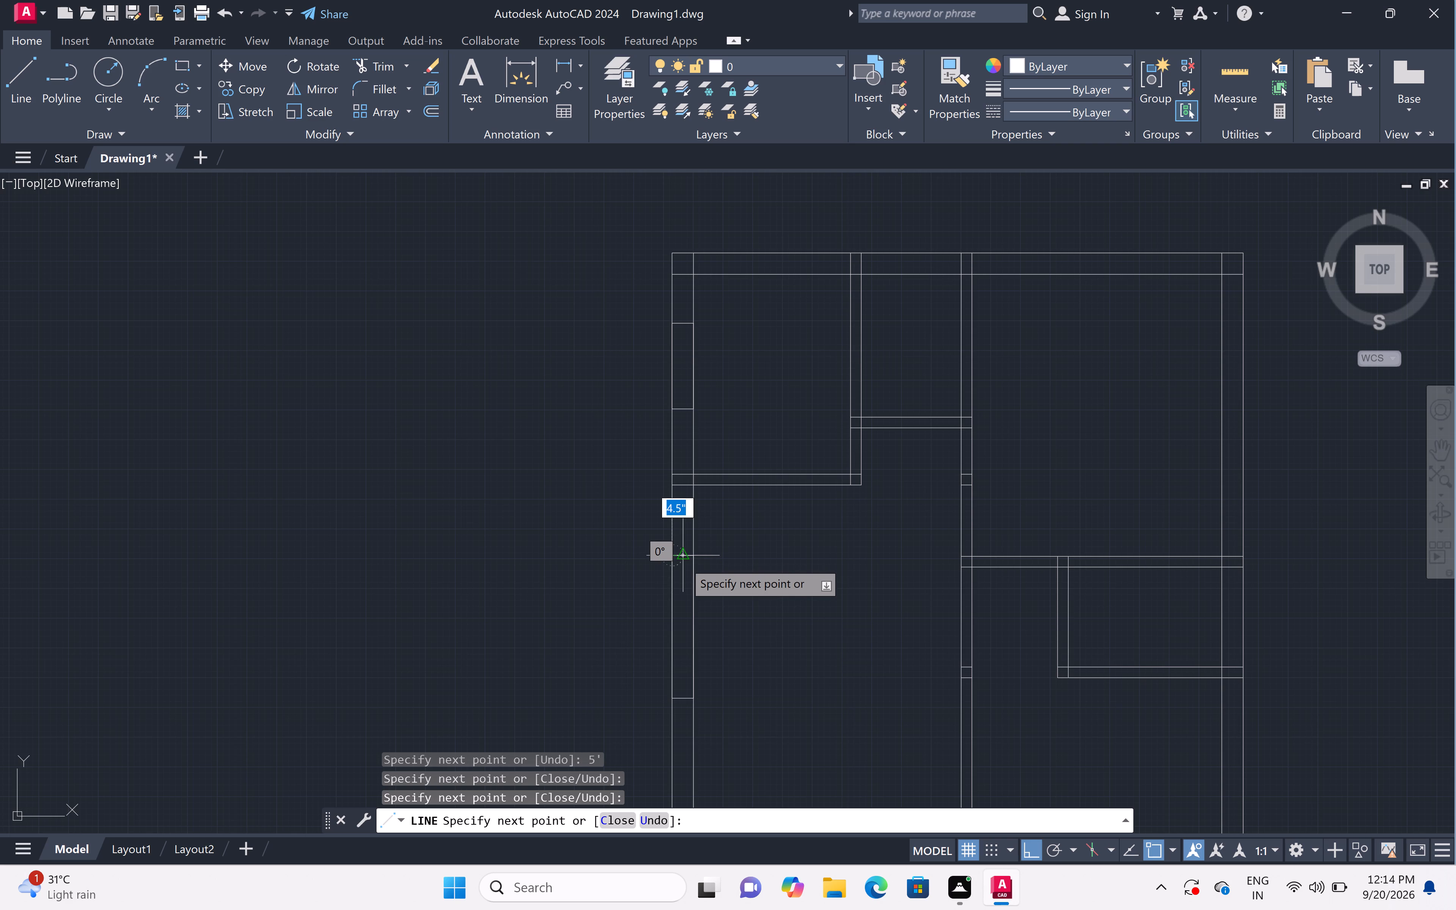
key("space")
Draw a rectangular opening outline 2' long across the left outer wall of the bottom-left room.
scroll(686, 561, "down", 2)
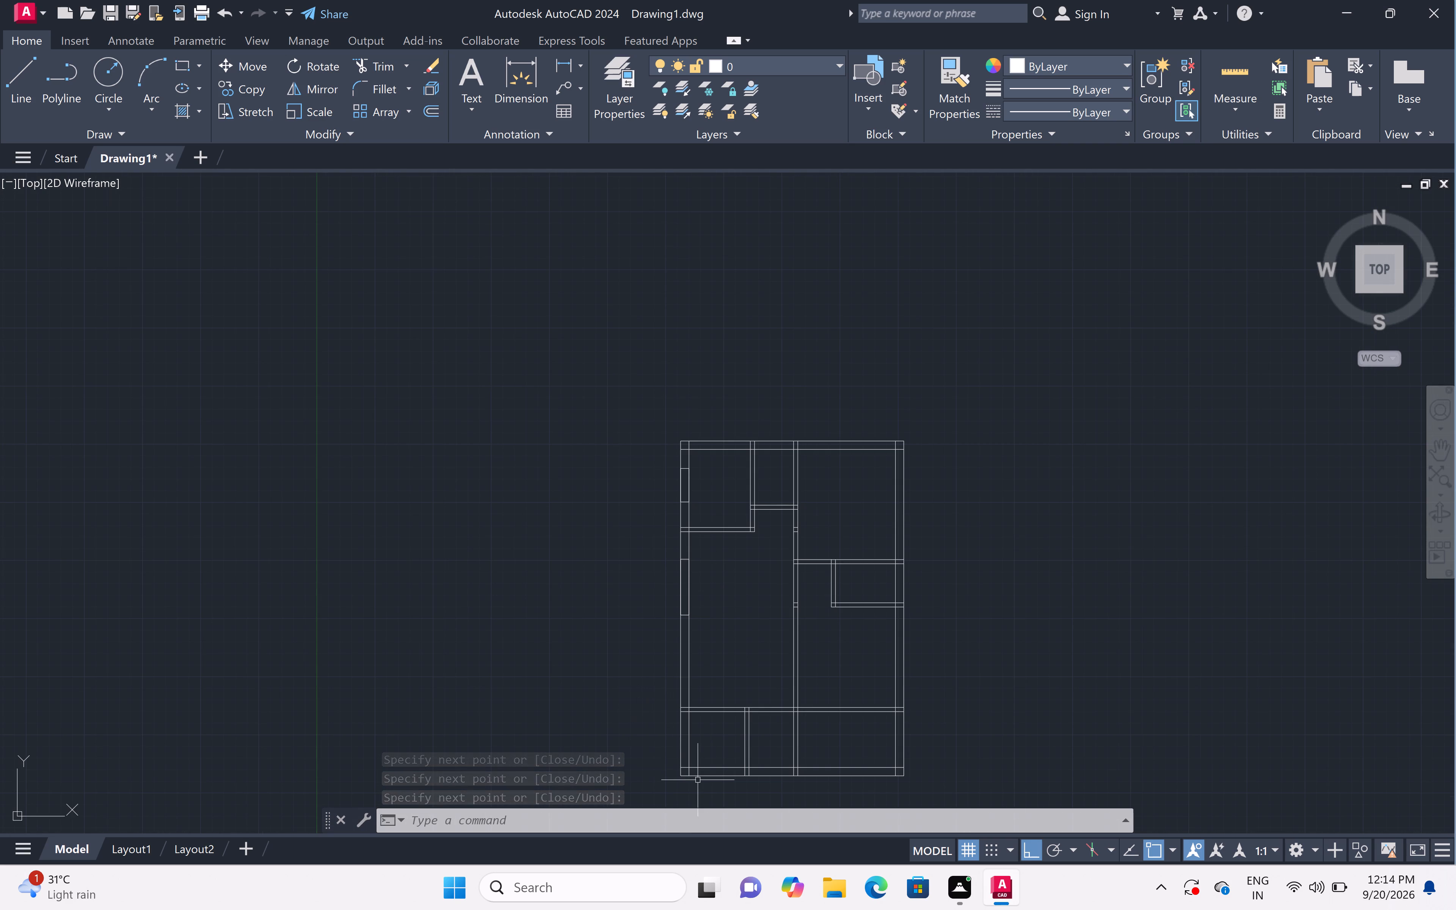
scroll(690, 780, "up", 2)
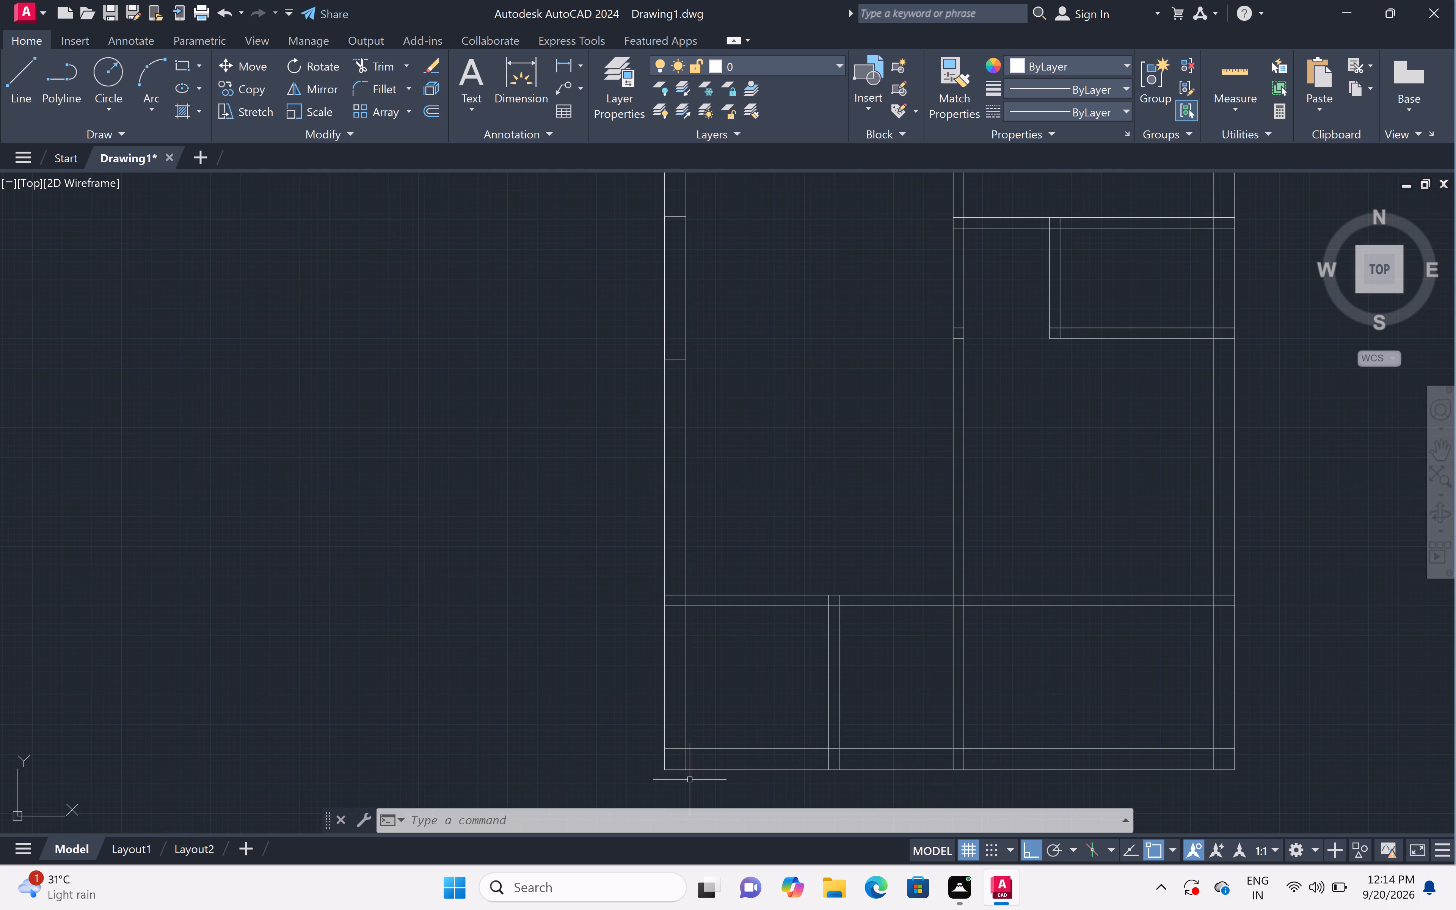
type("l")
key("space")
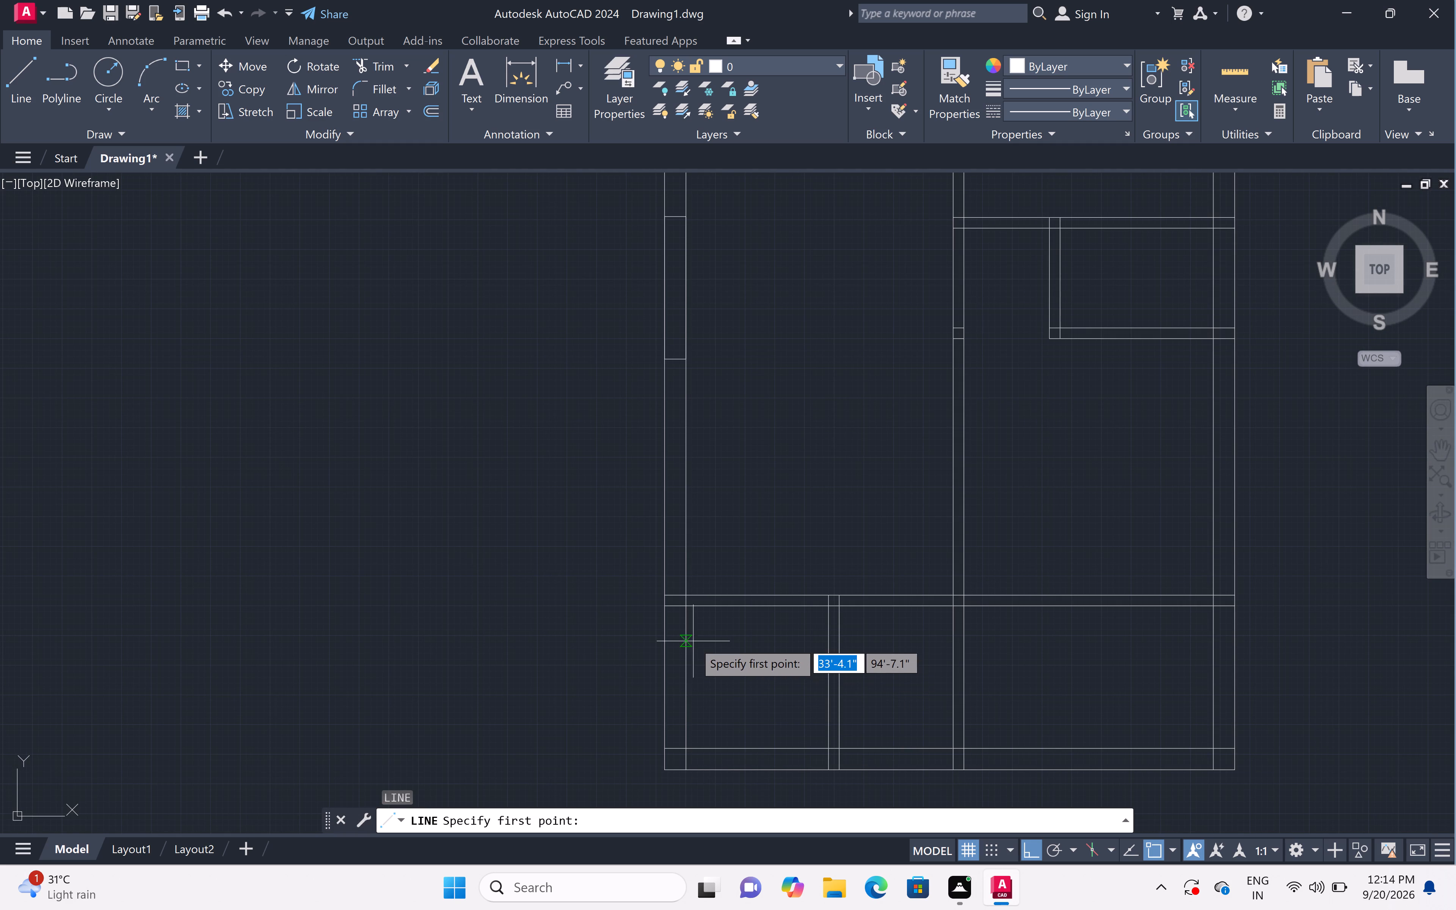
left_click(663, 648)
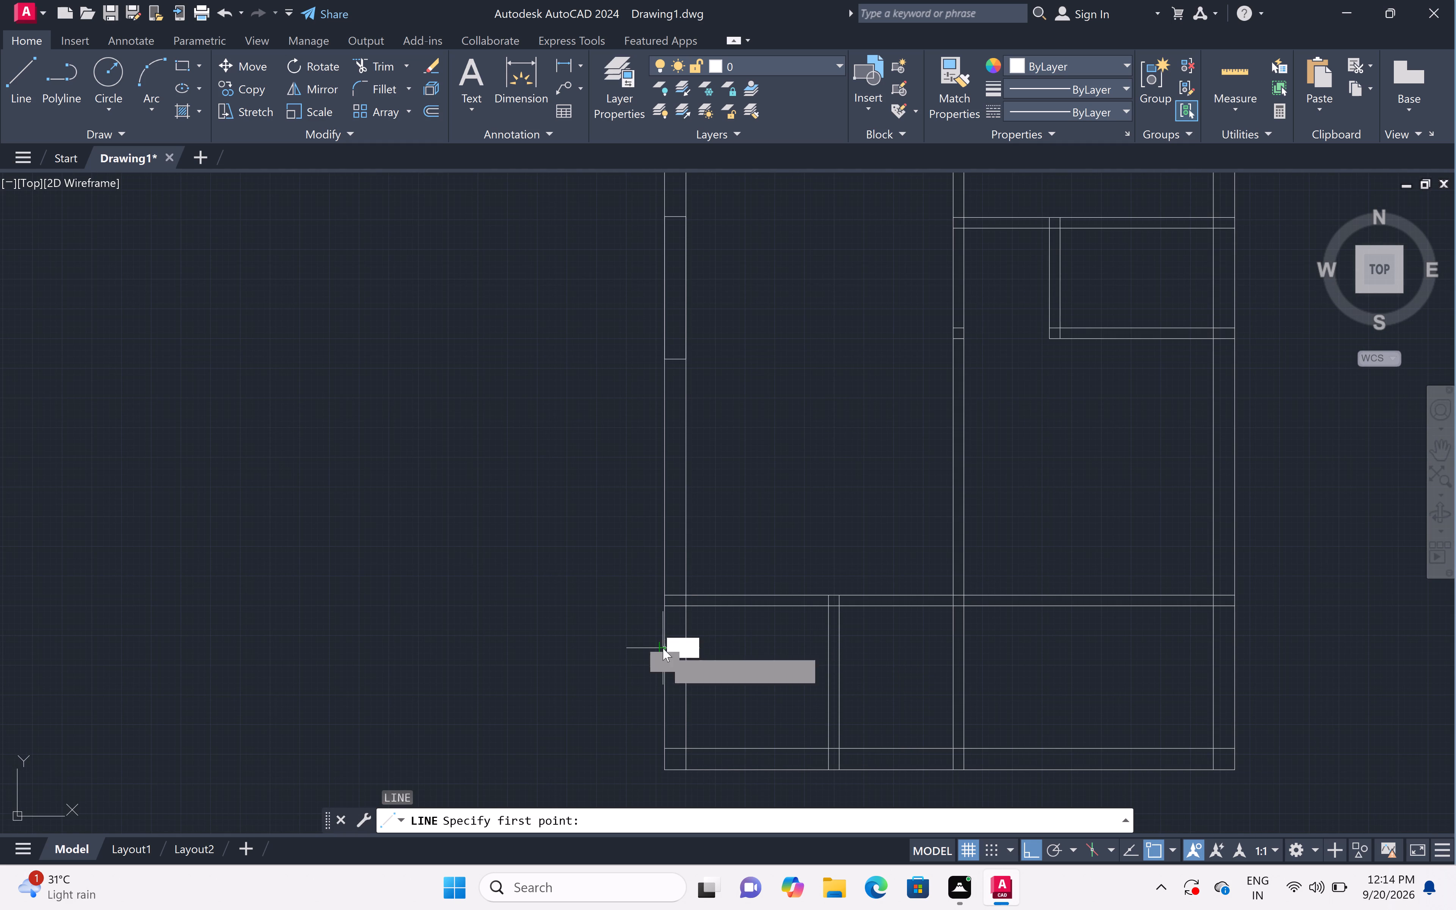
left_click(689, 648)
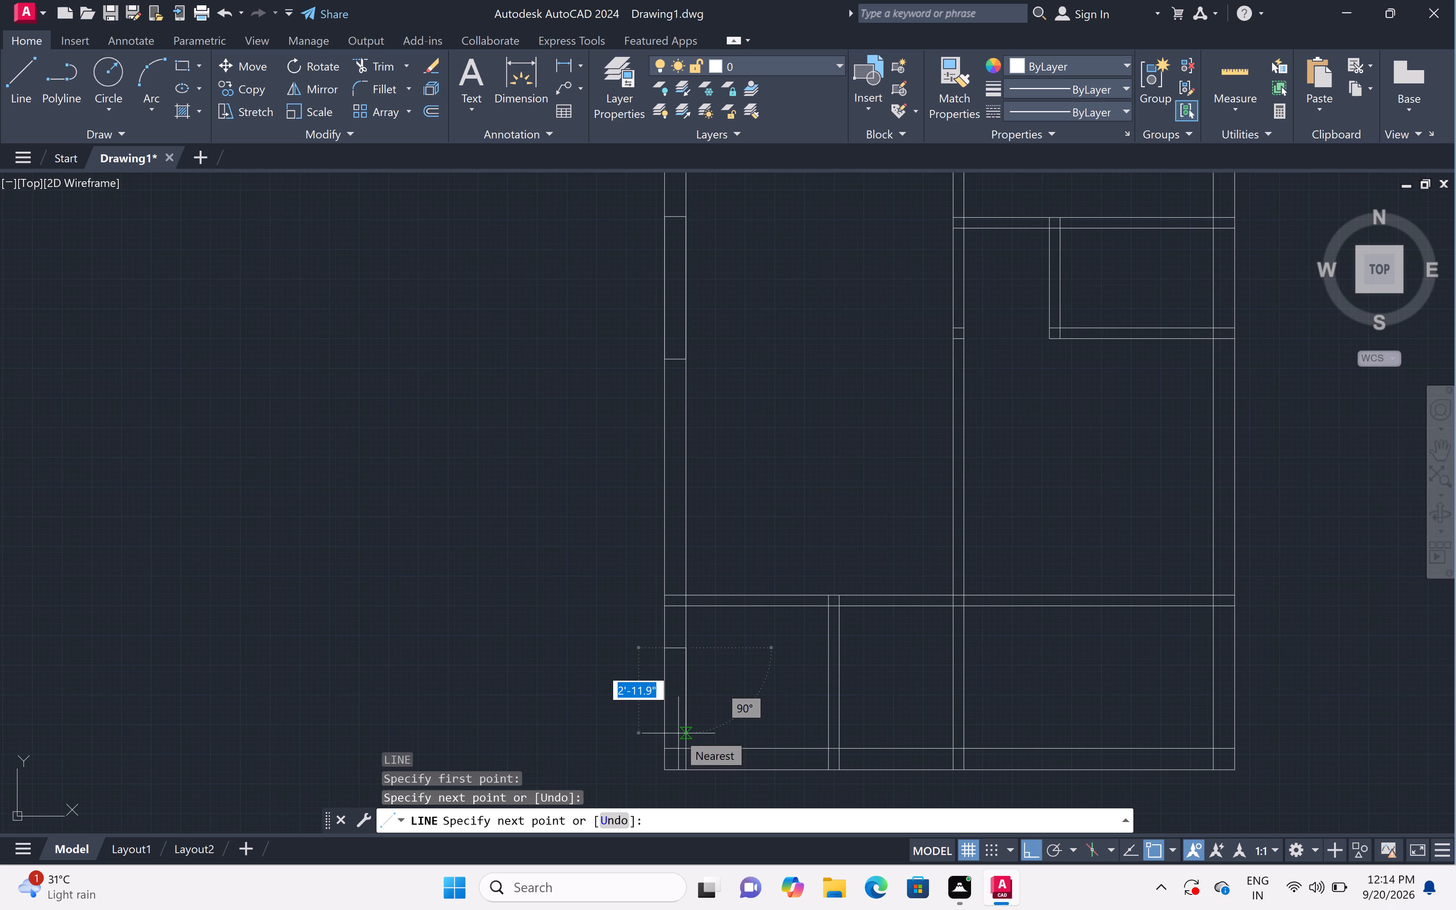
type("2'")
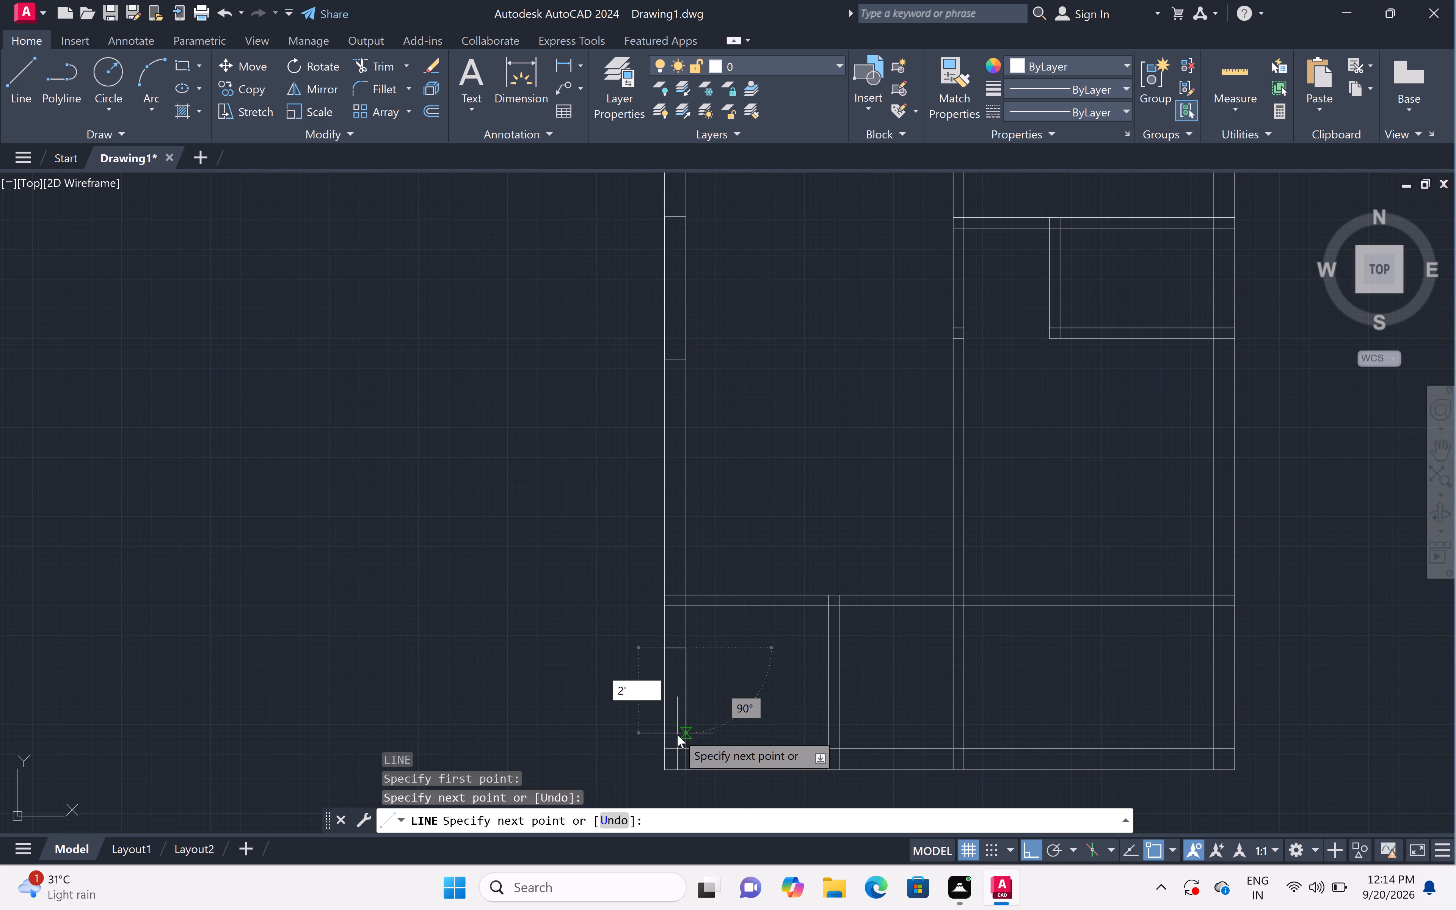
key("space")
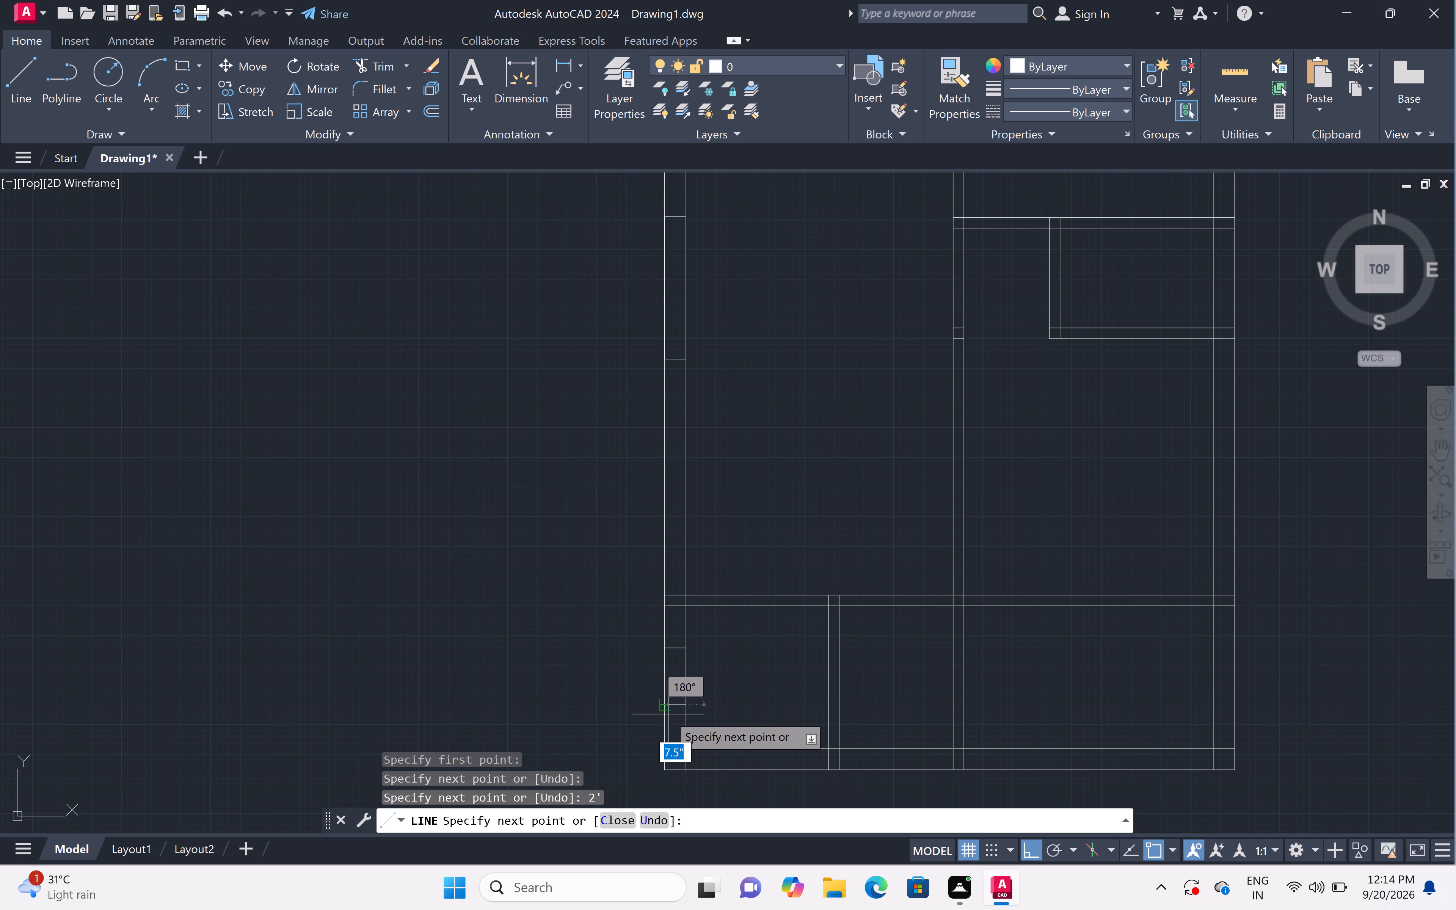
triple_click(660, 706)
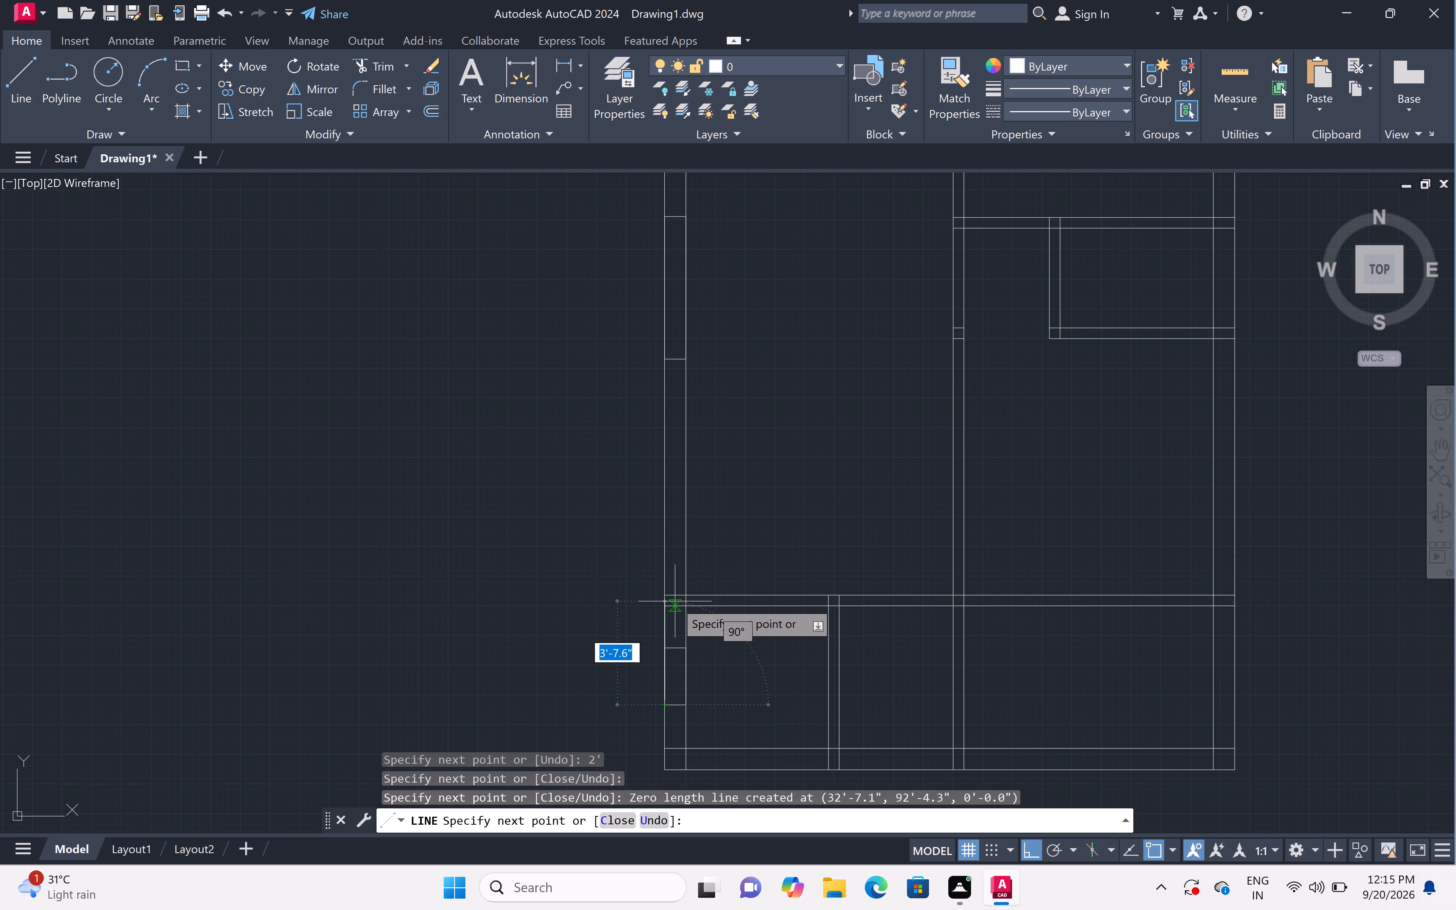
left_click(667, 646)
key("space")
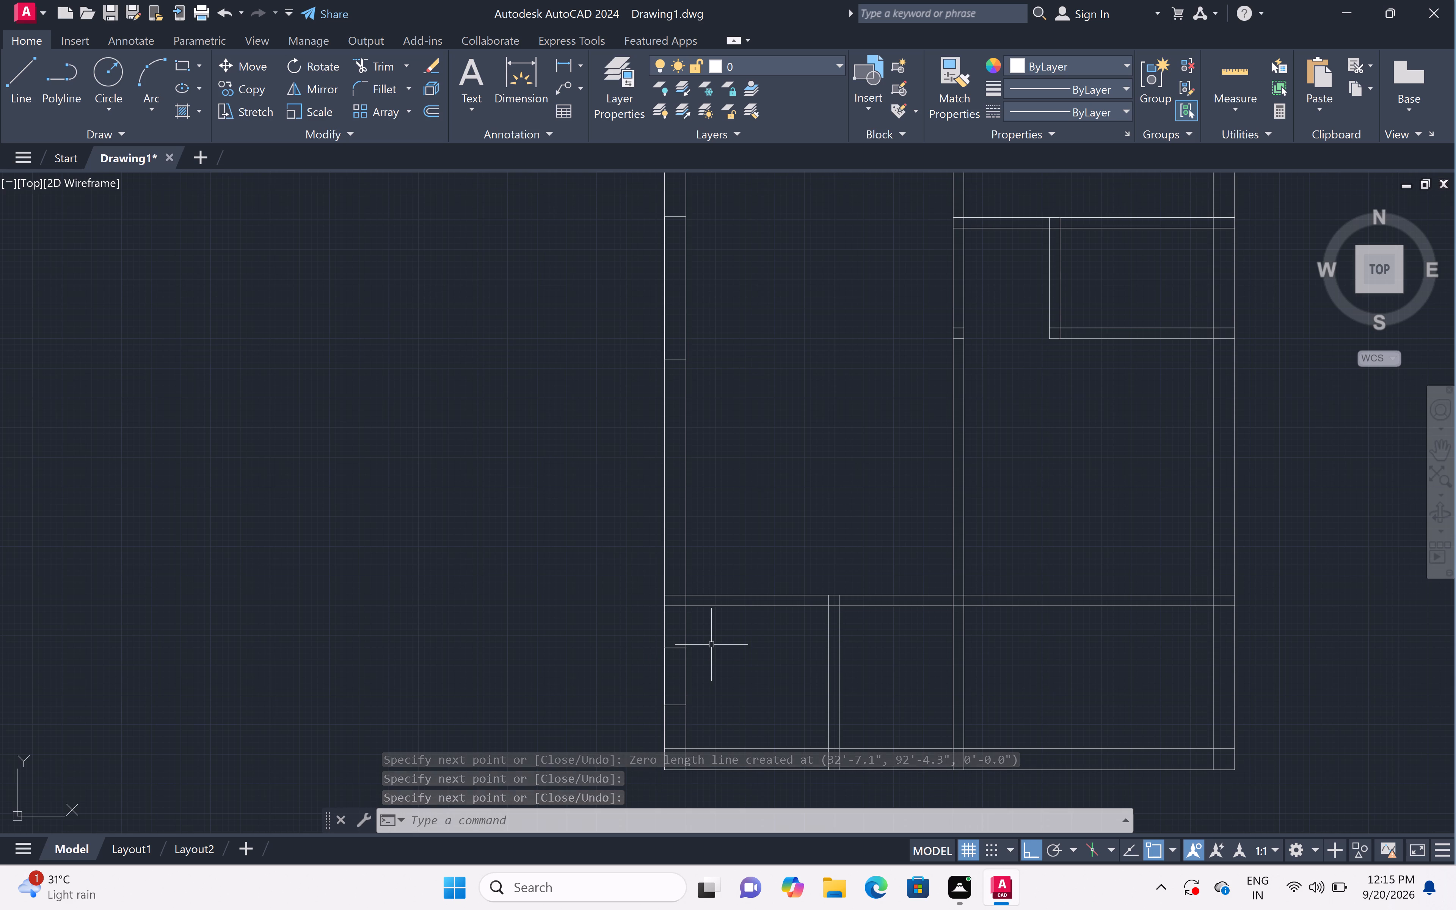
Draw a rectangular opening outline 5' long across the right outer wall, between the small right-hand room and the bottom rooms.
scroll(711, 645, "down", 3)
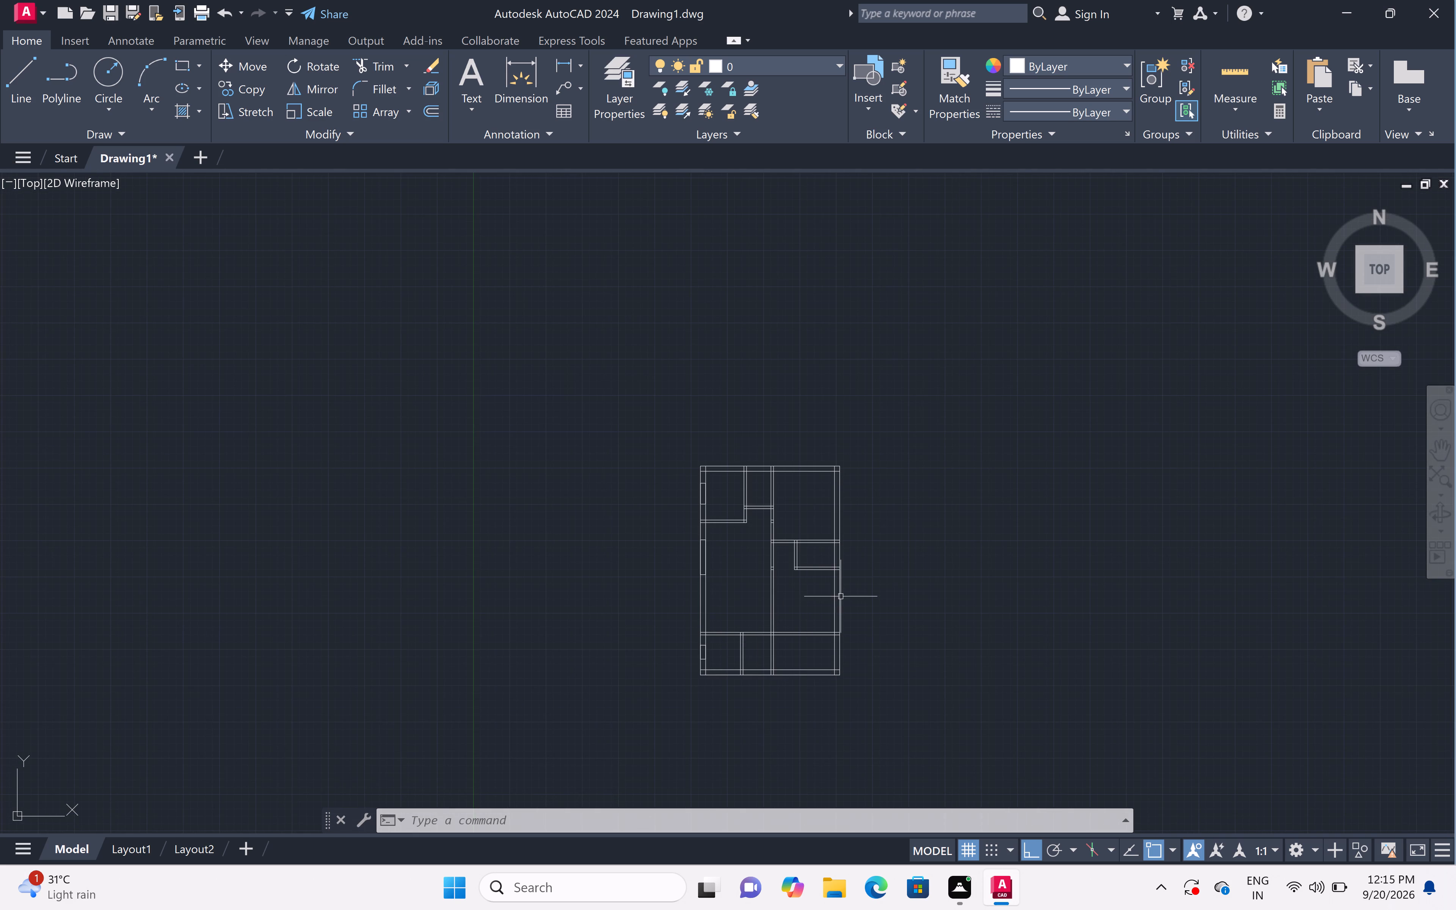
scroll(841, 596, "up", 4)
scroll(840, 598, "down", 2)
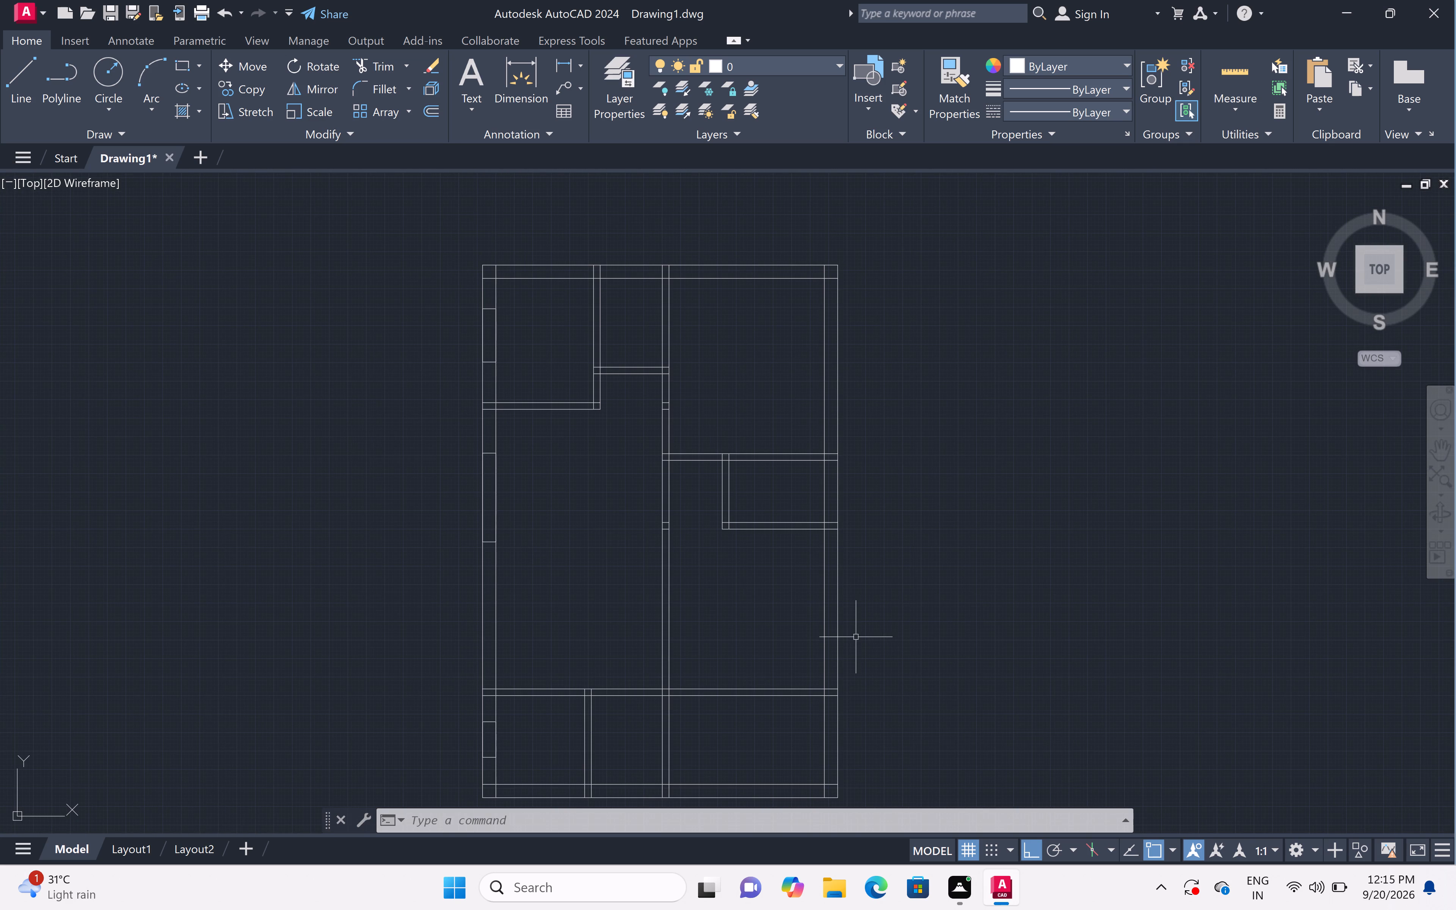
key("l")
key("space")
left_click(826, 576)
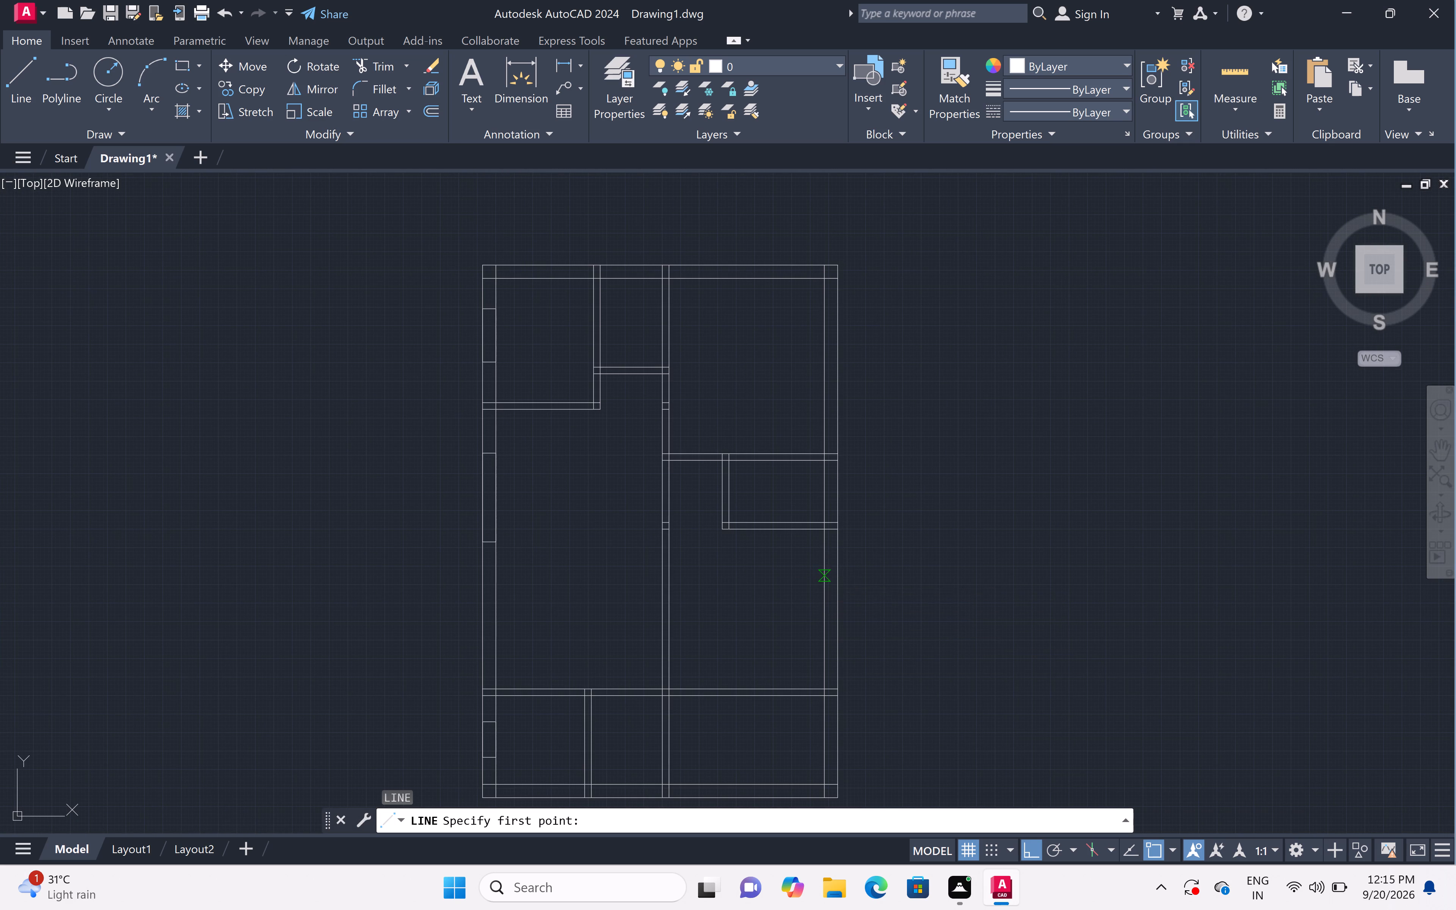
left_click(835, 579)
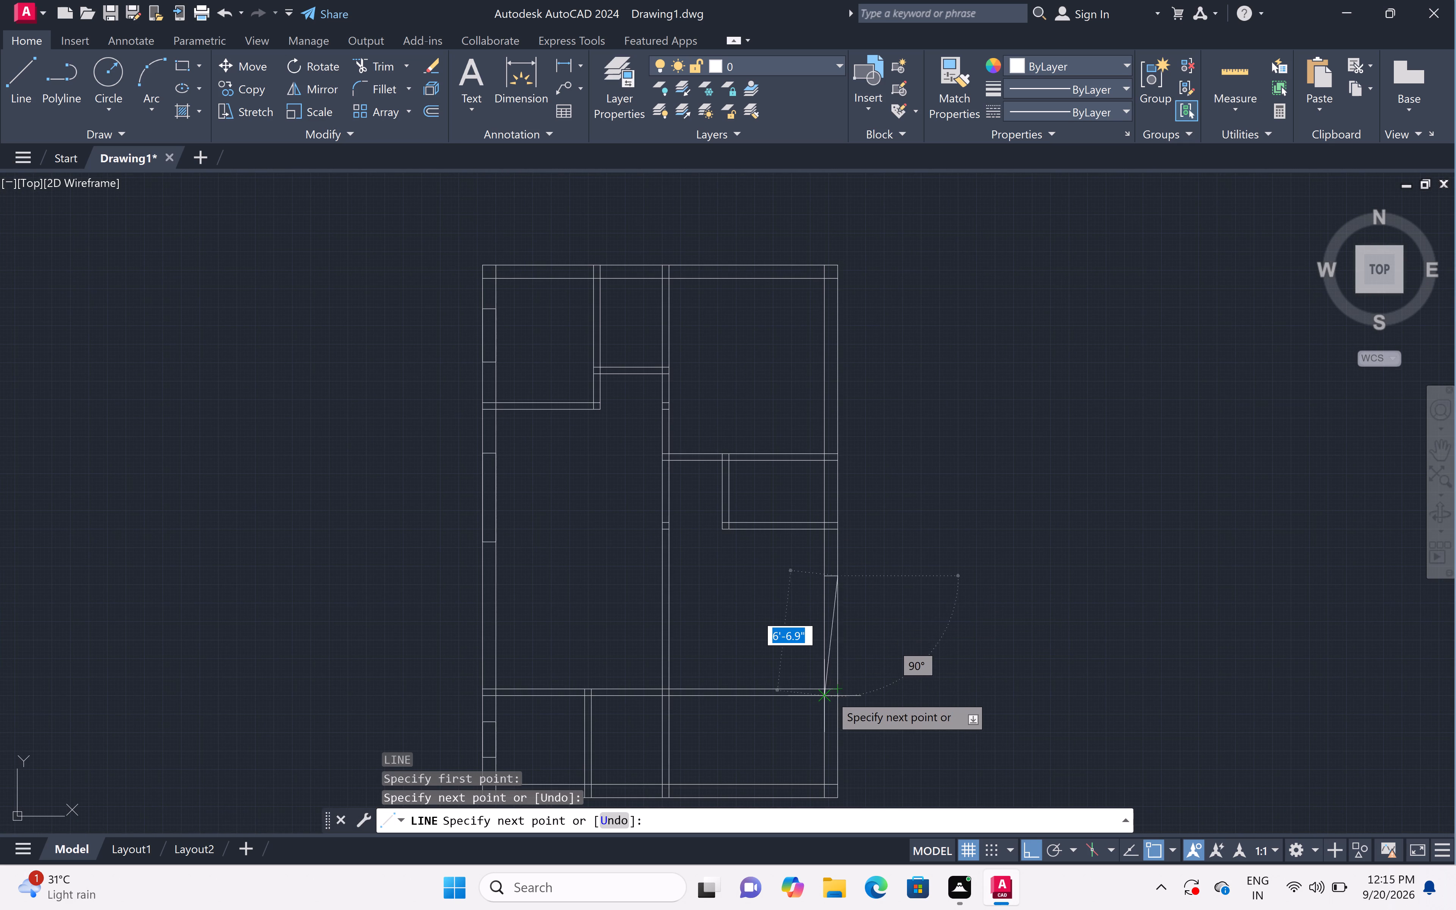
key("5")
type("'")
key("space")
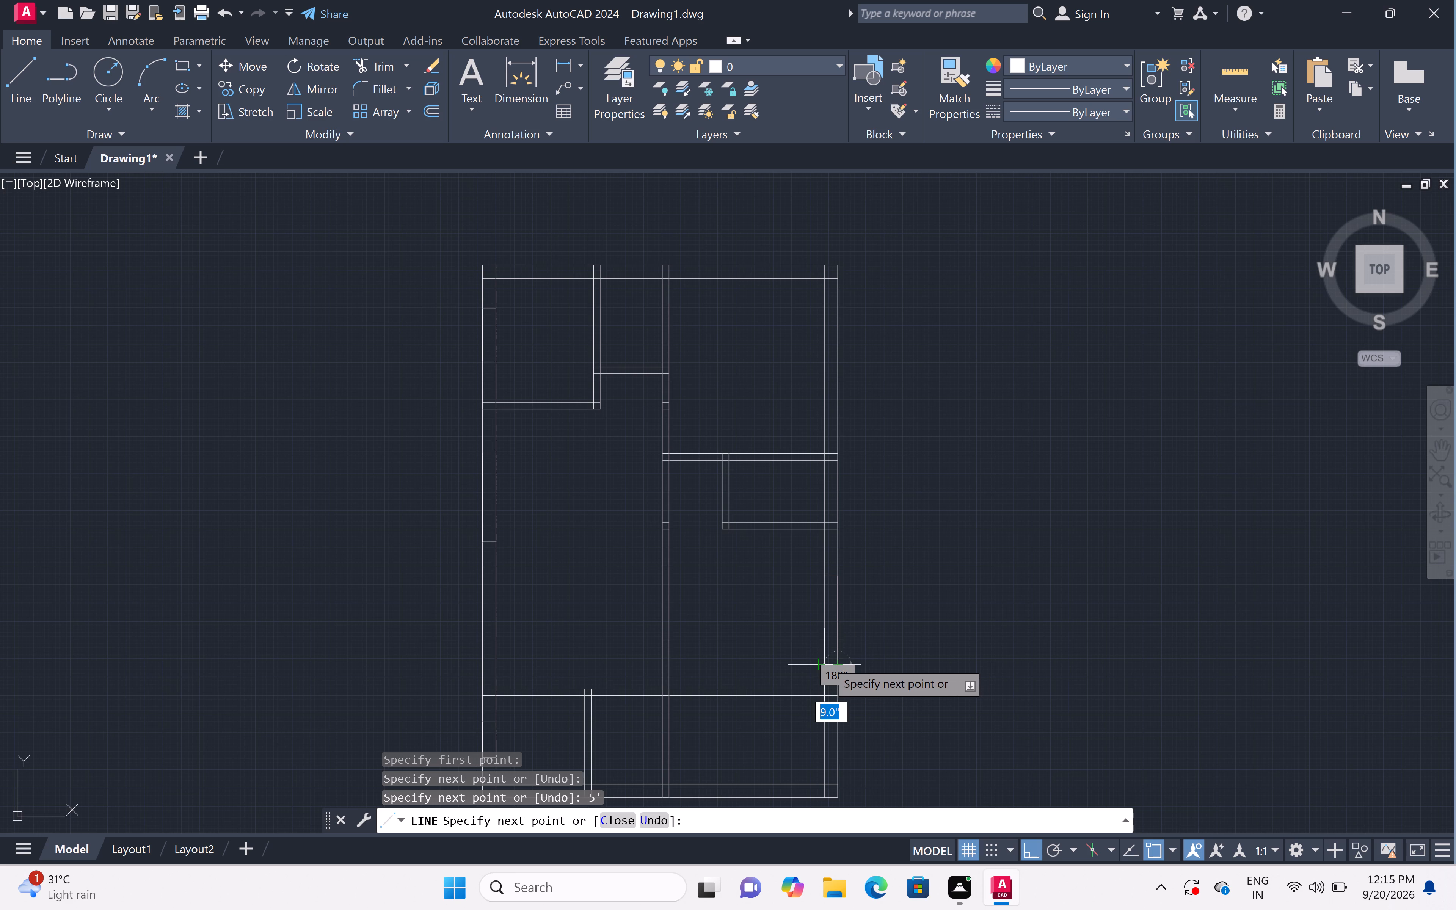
scroll(827, 661, "up", 3)
left_click(816, 666)
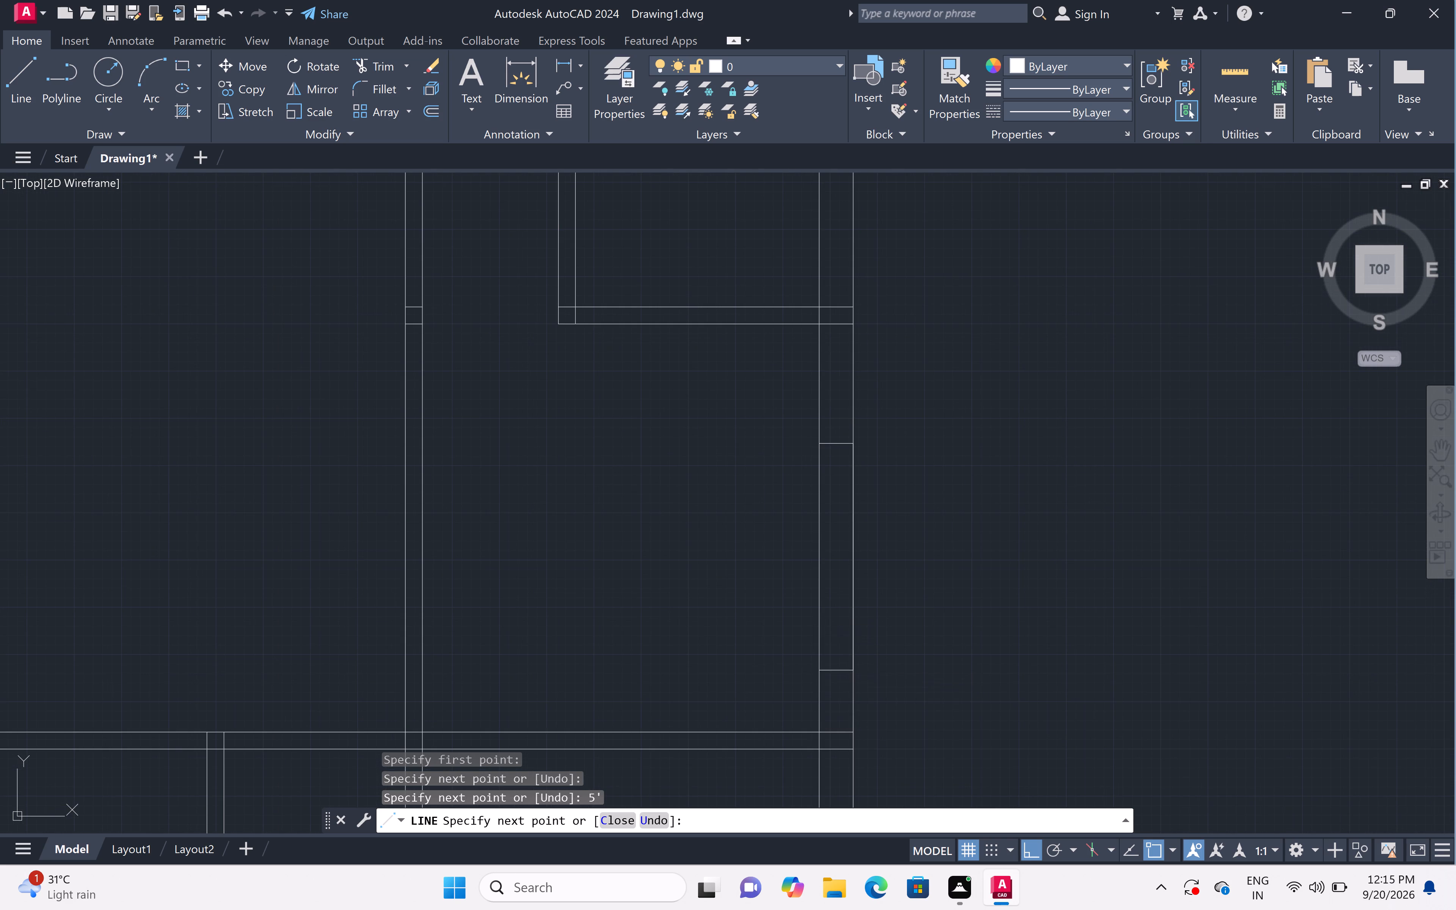
left_click(814, 443)
key("space")
Draw a rectangular opening outline 2' long across the right outer wall of the small right-hand room.
scroll(858, 424, "down", 1)
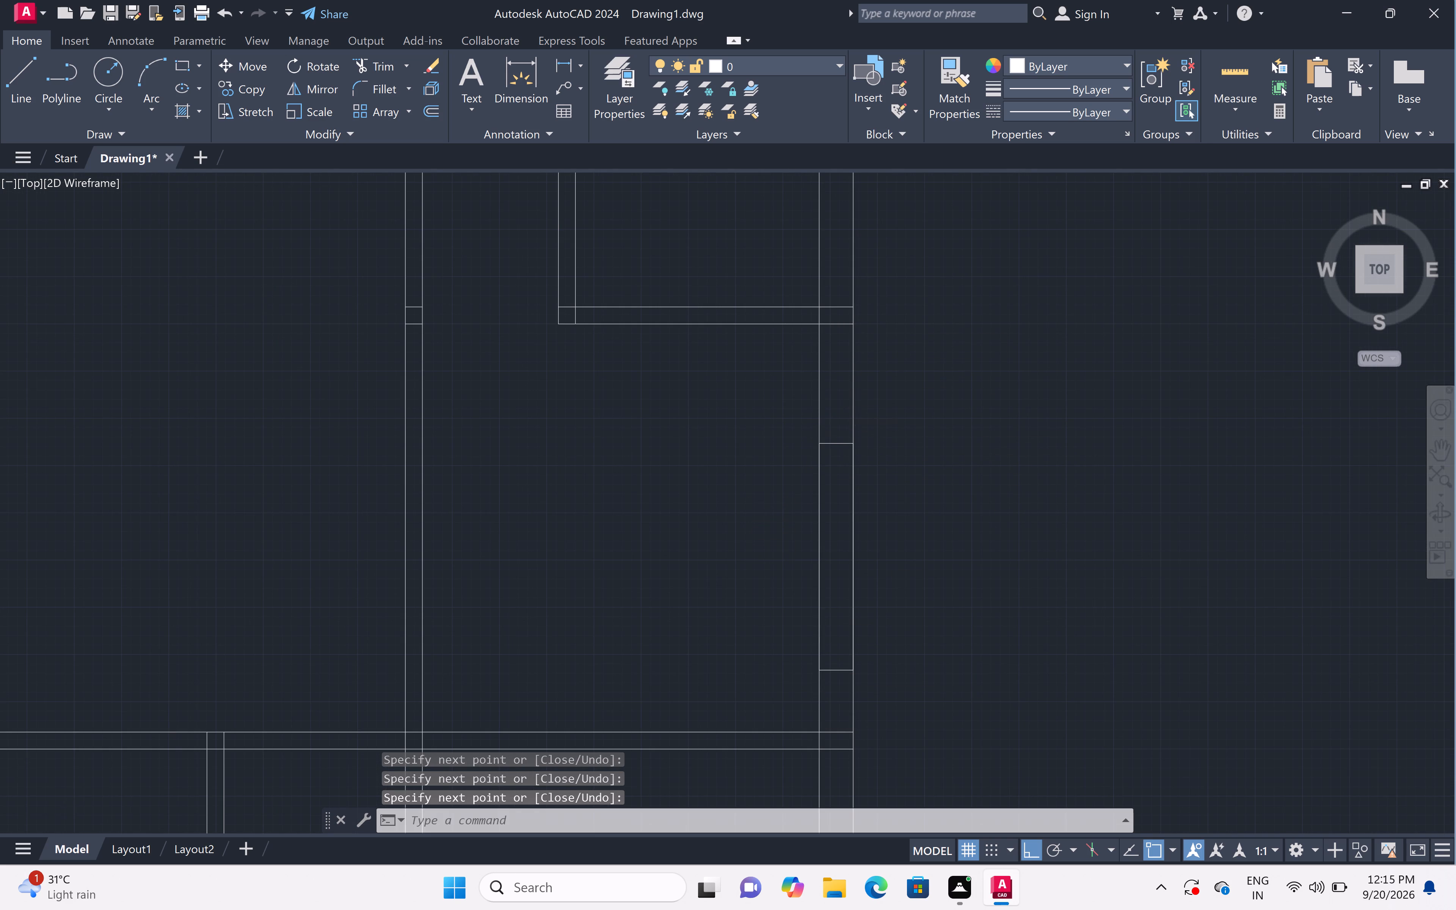
scroll(858, 424, "down", 2)
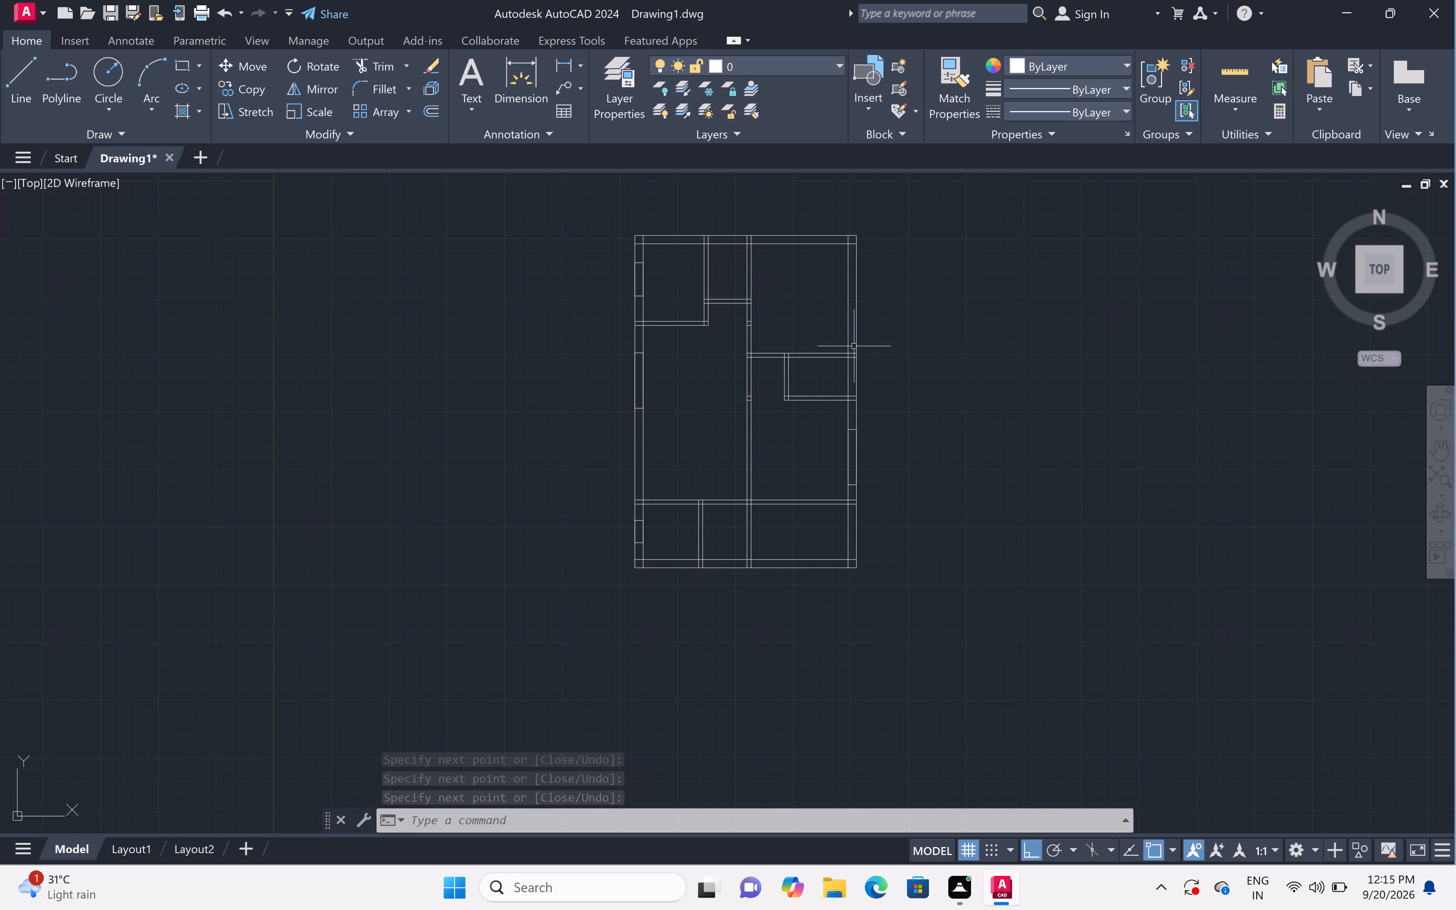
scroll(854, 346, "up", 3)
type("l")
key("space")
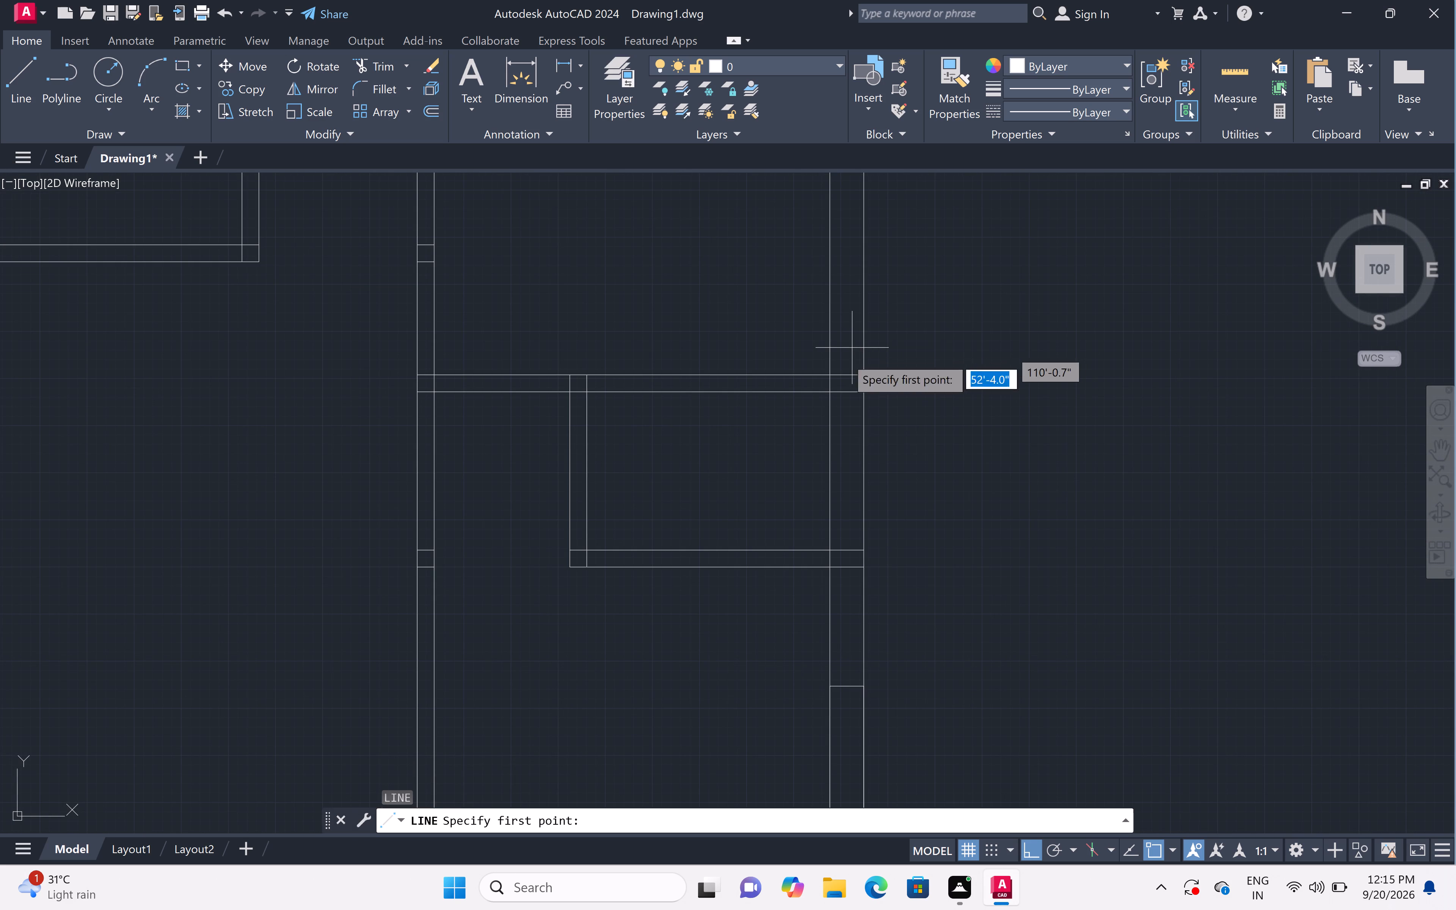
left_click(831, 435)
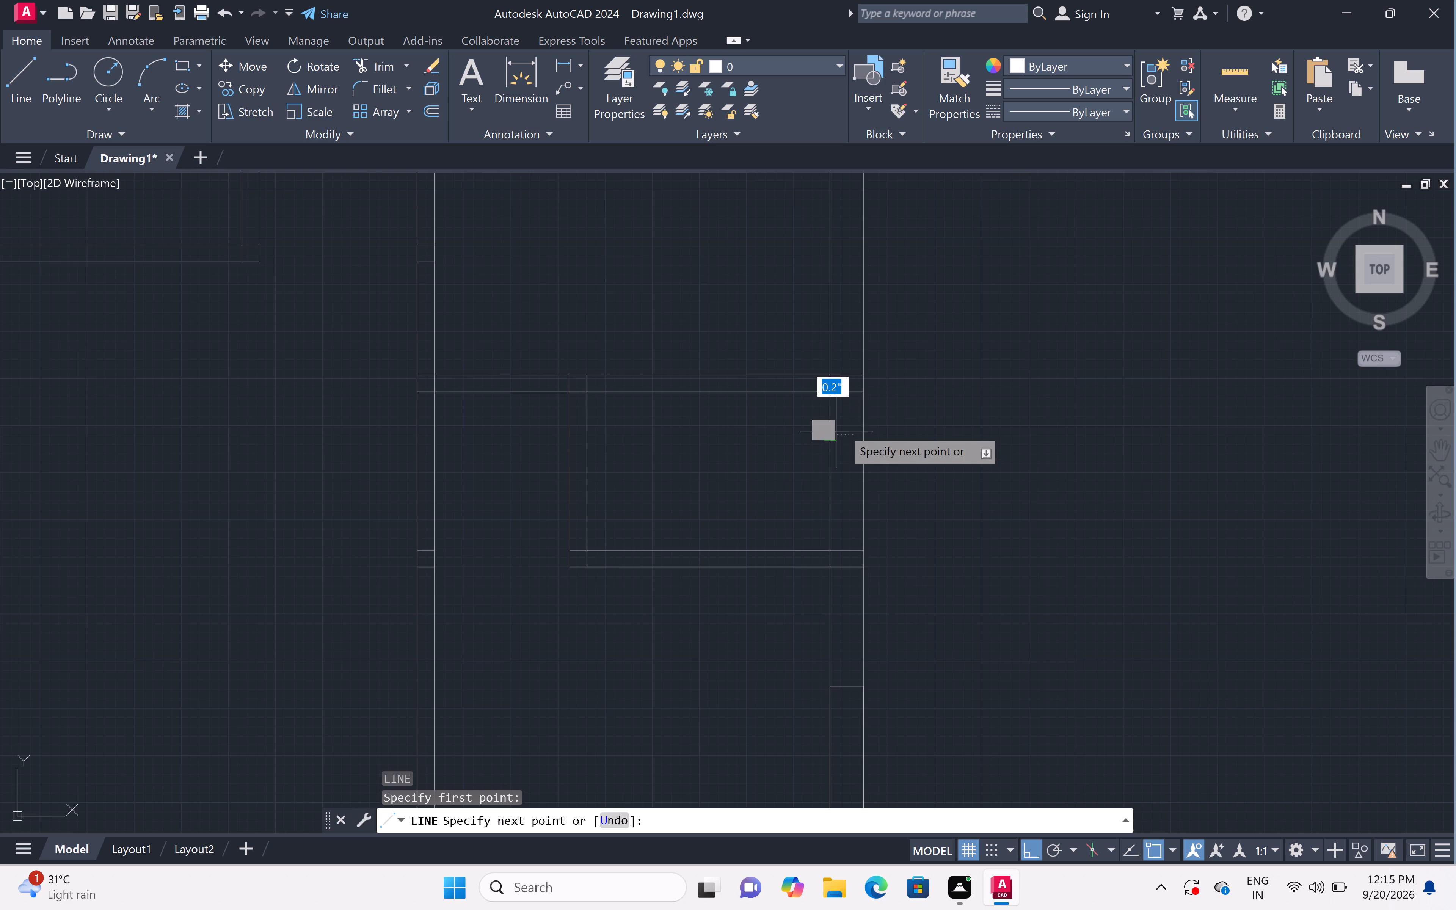
triple_click(863, 428)
left_click(863, 428)
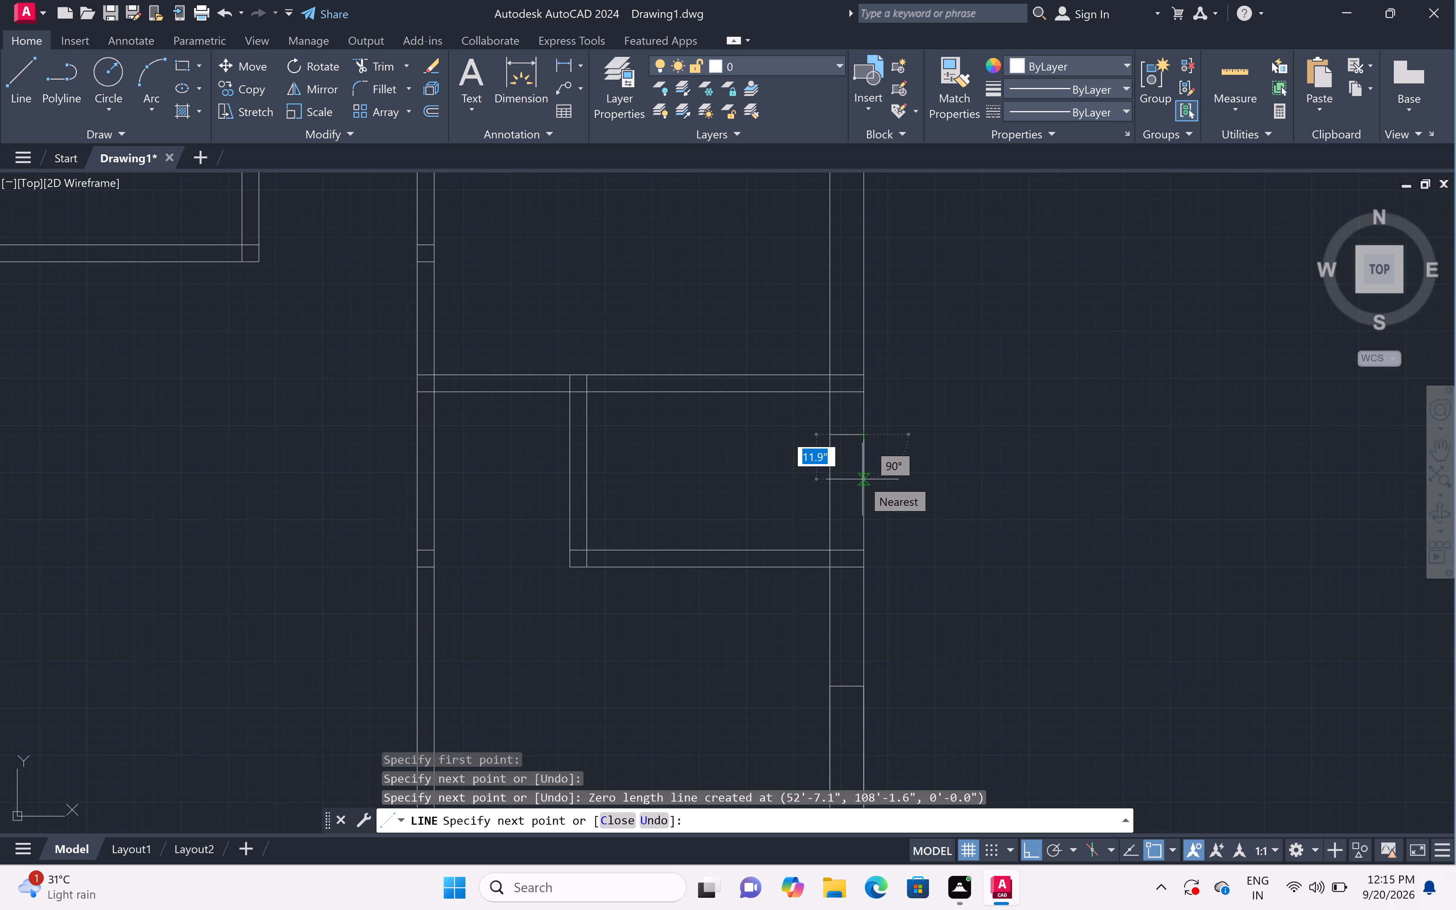
type("2'")
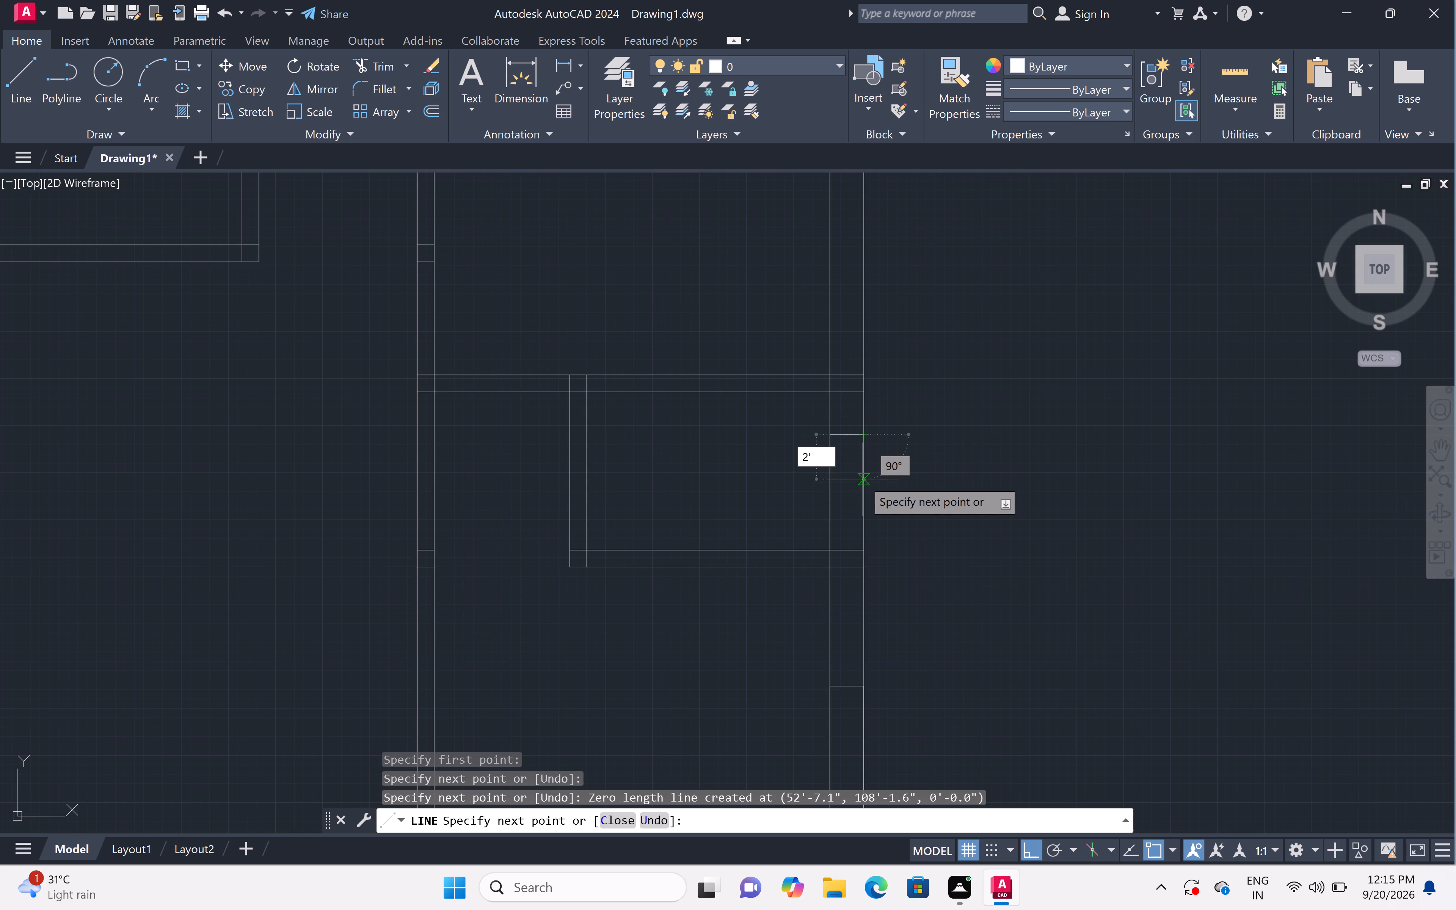
key("space")
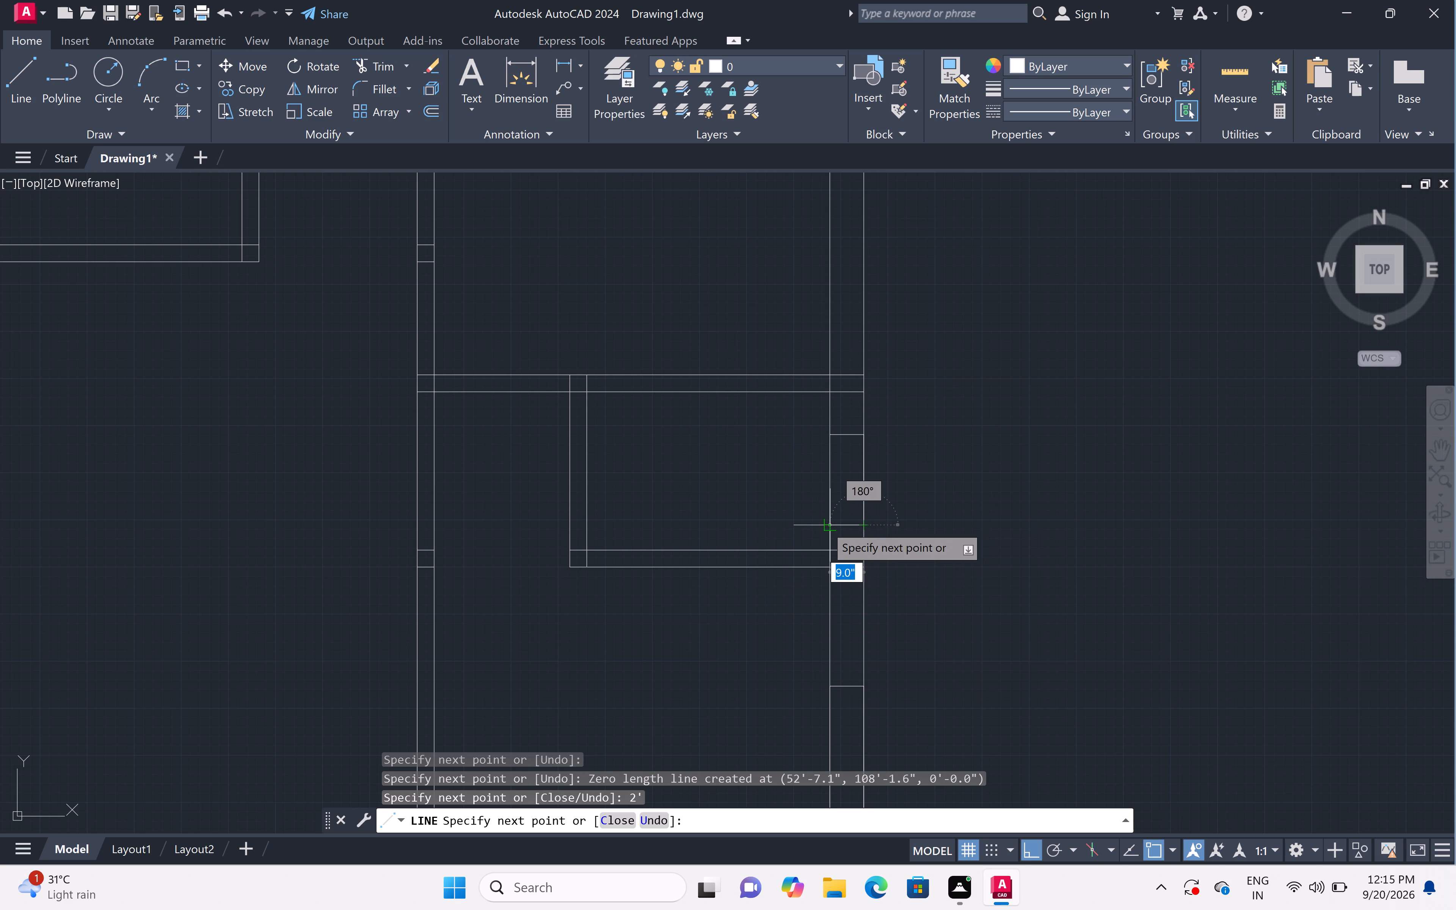
left_click(825, 525)
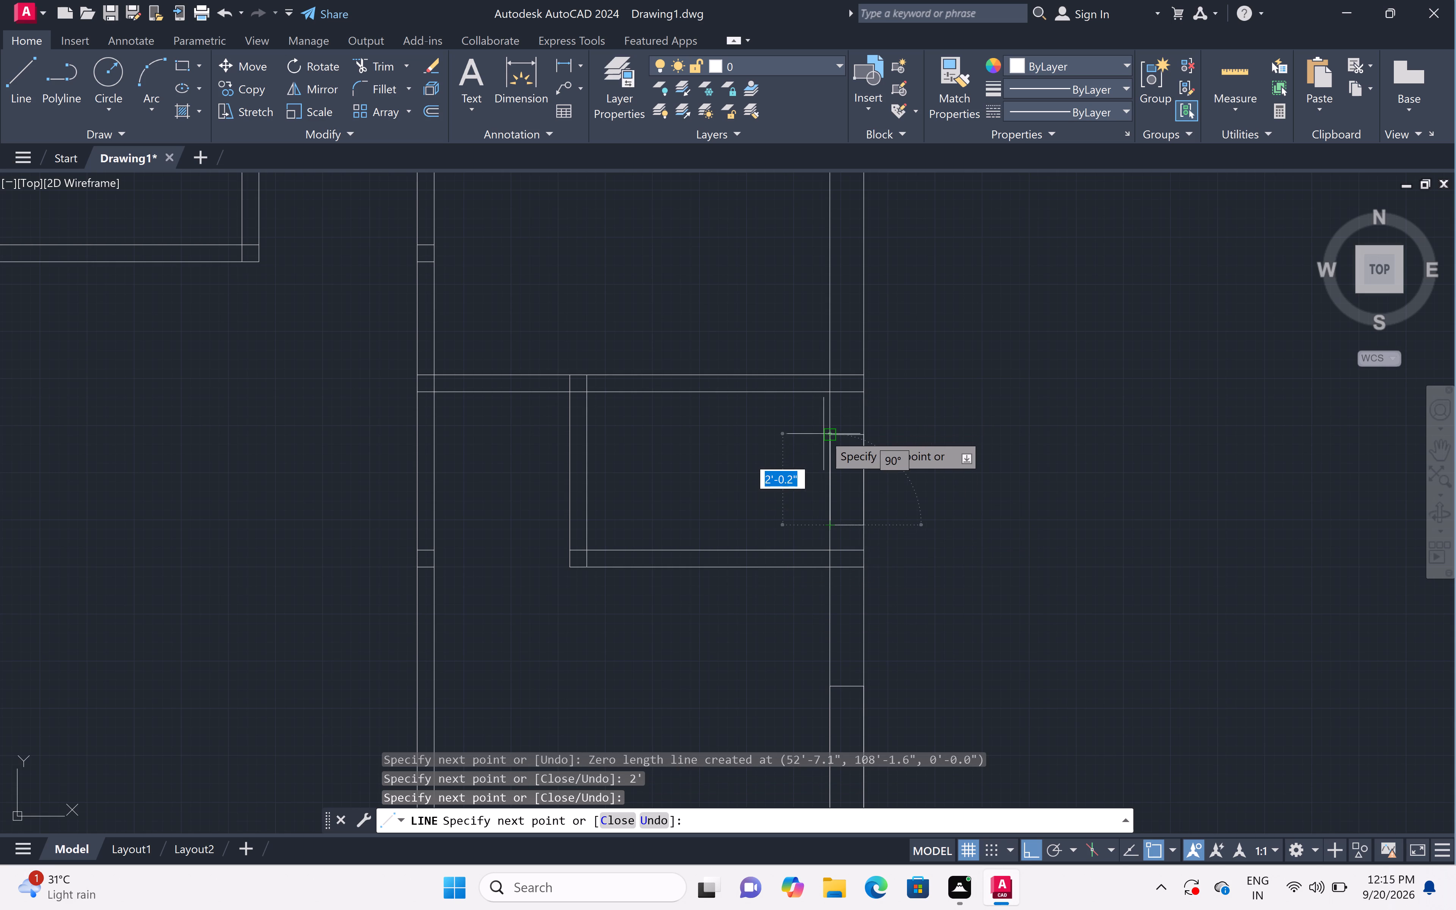
left_click(824, 434)
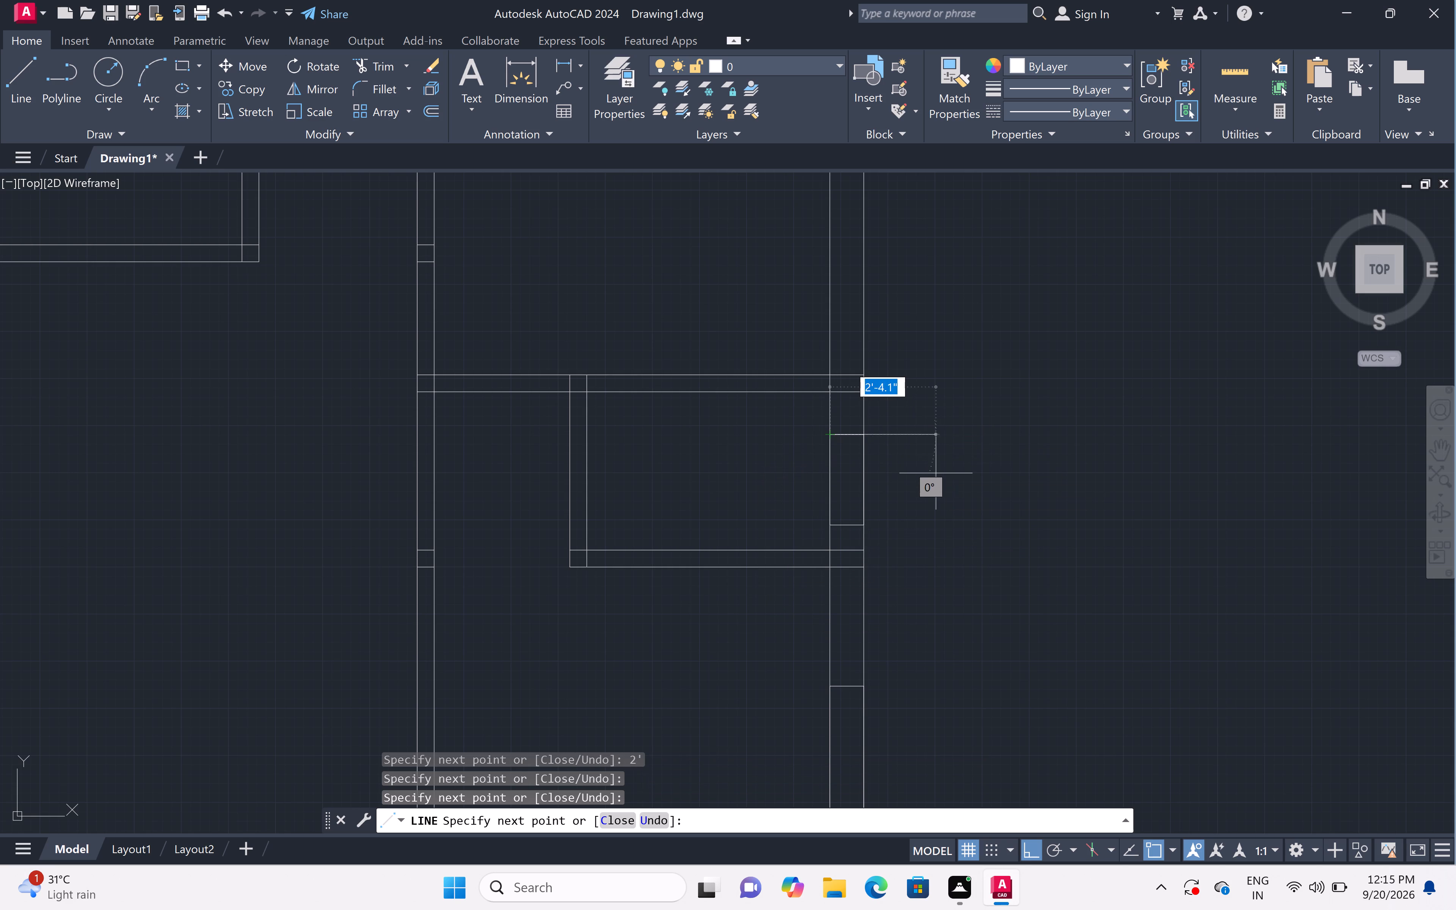
key("Escape")
Draw a rectangular opening outline 5' long across the right outer wall of the large top-right room.
scroll(930, 475, "down", 3)
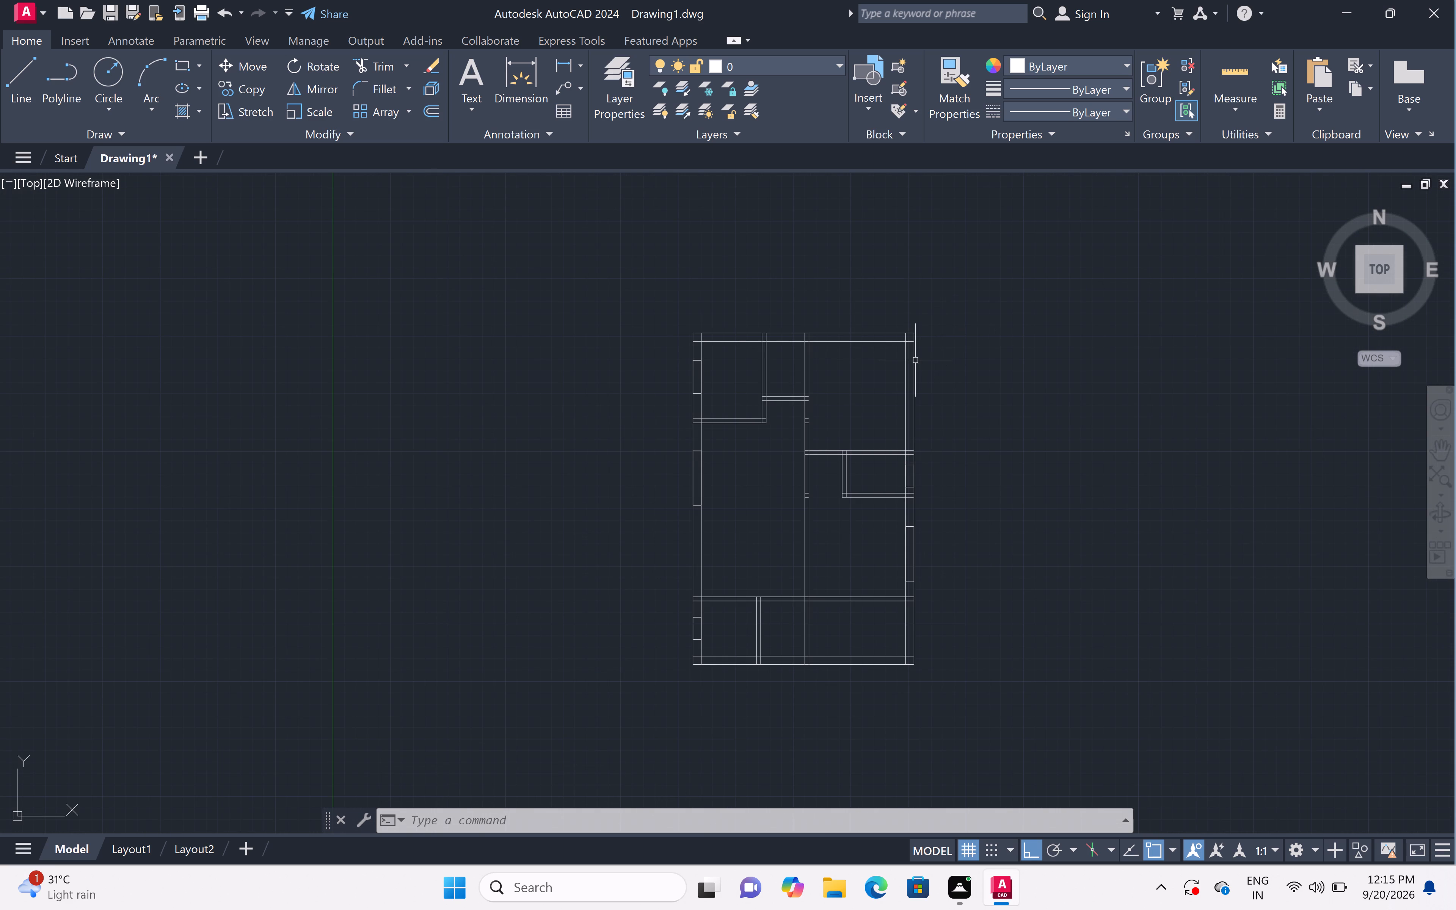
scroll(918, 364, "up", 2)
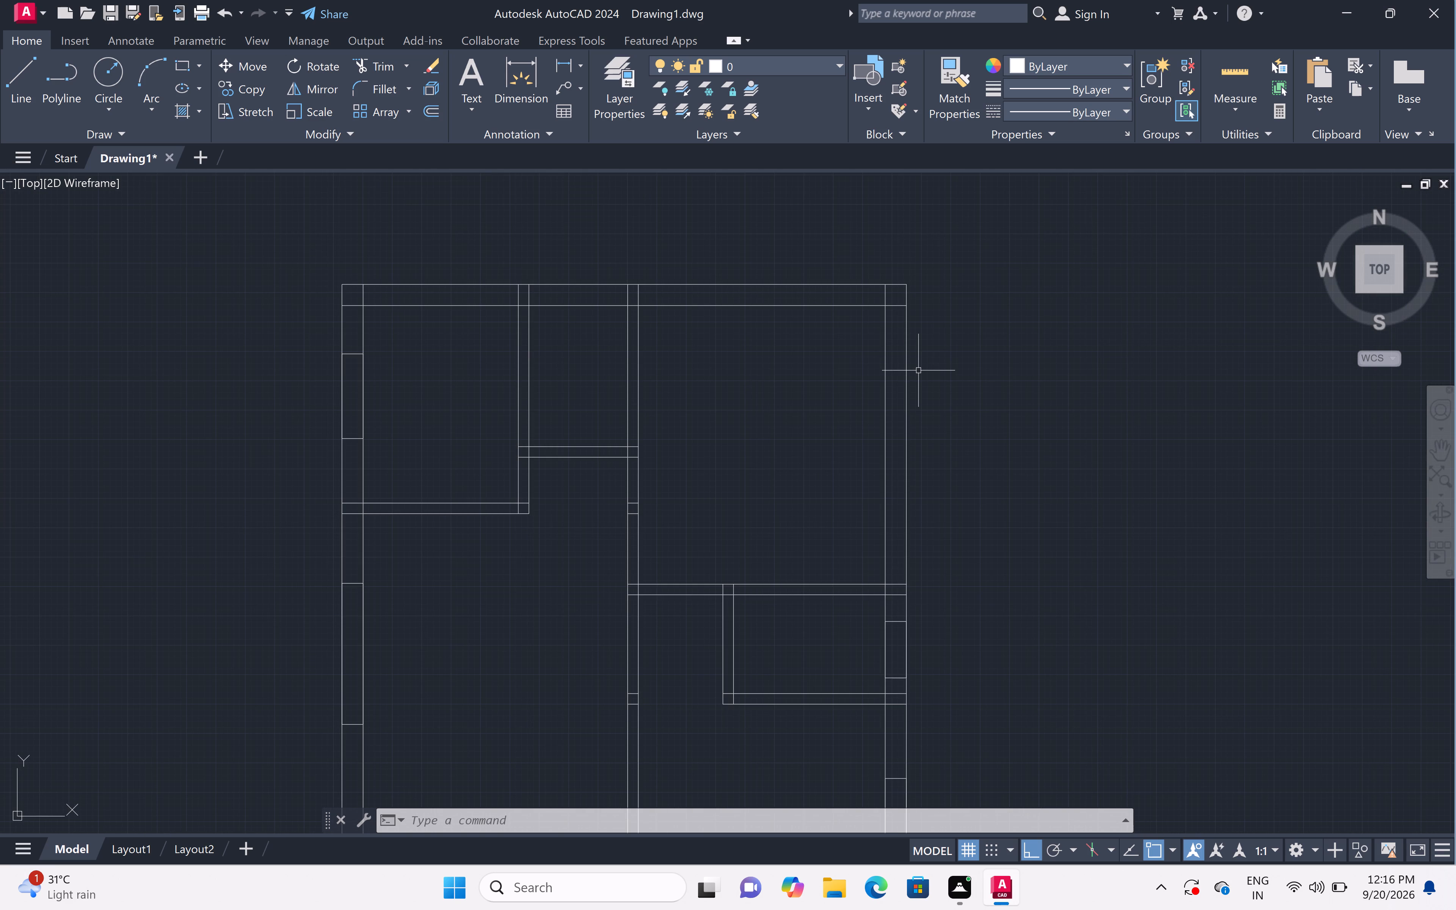
type("l")
key("space")
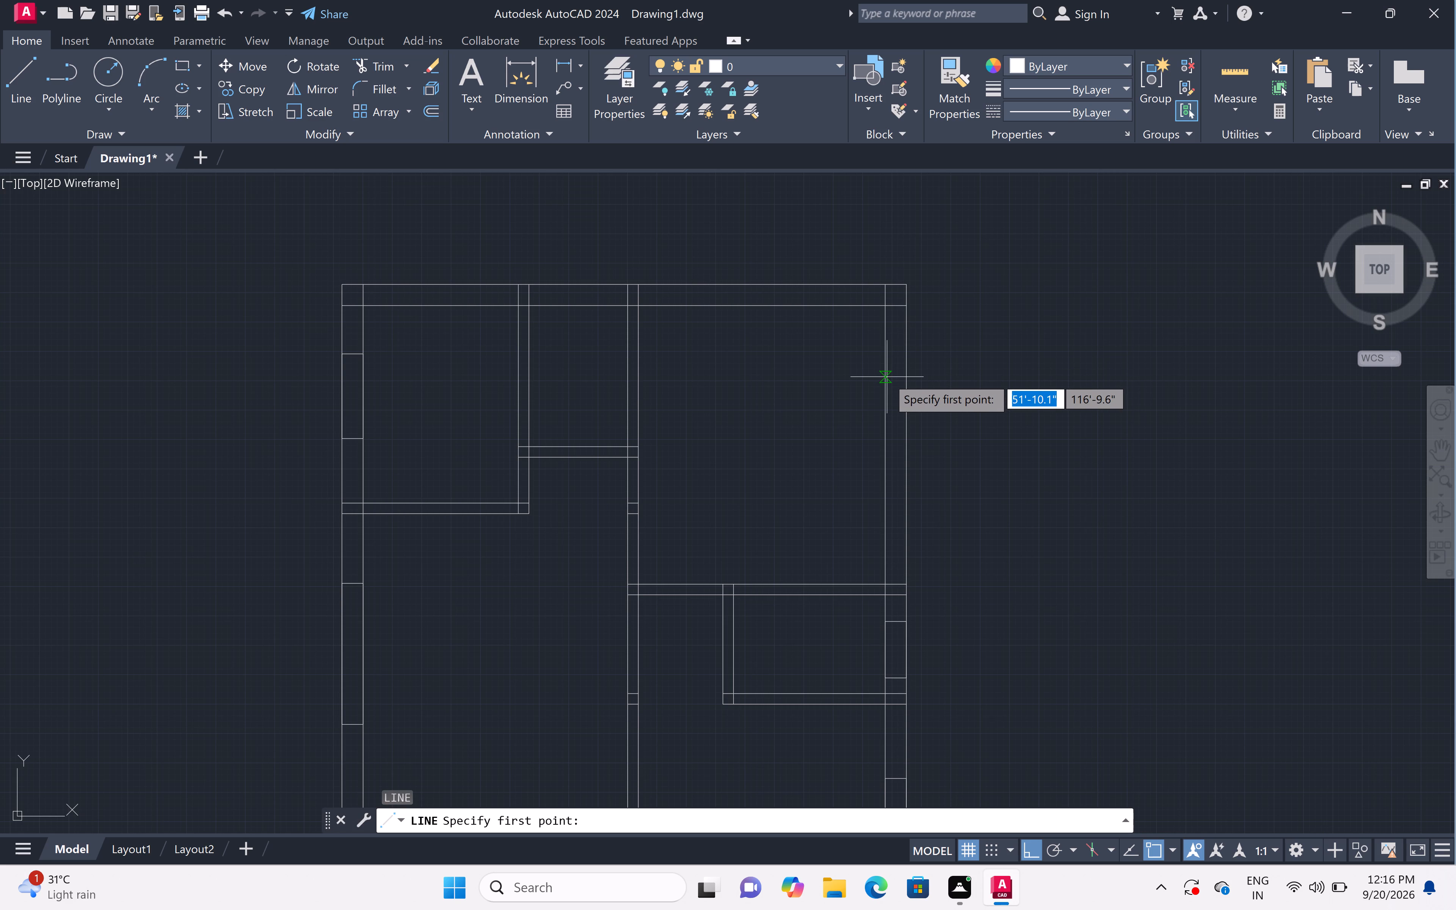
left_click(887, 377)
left_click(914, 380)
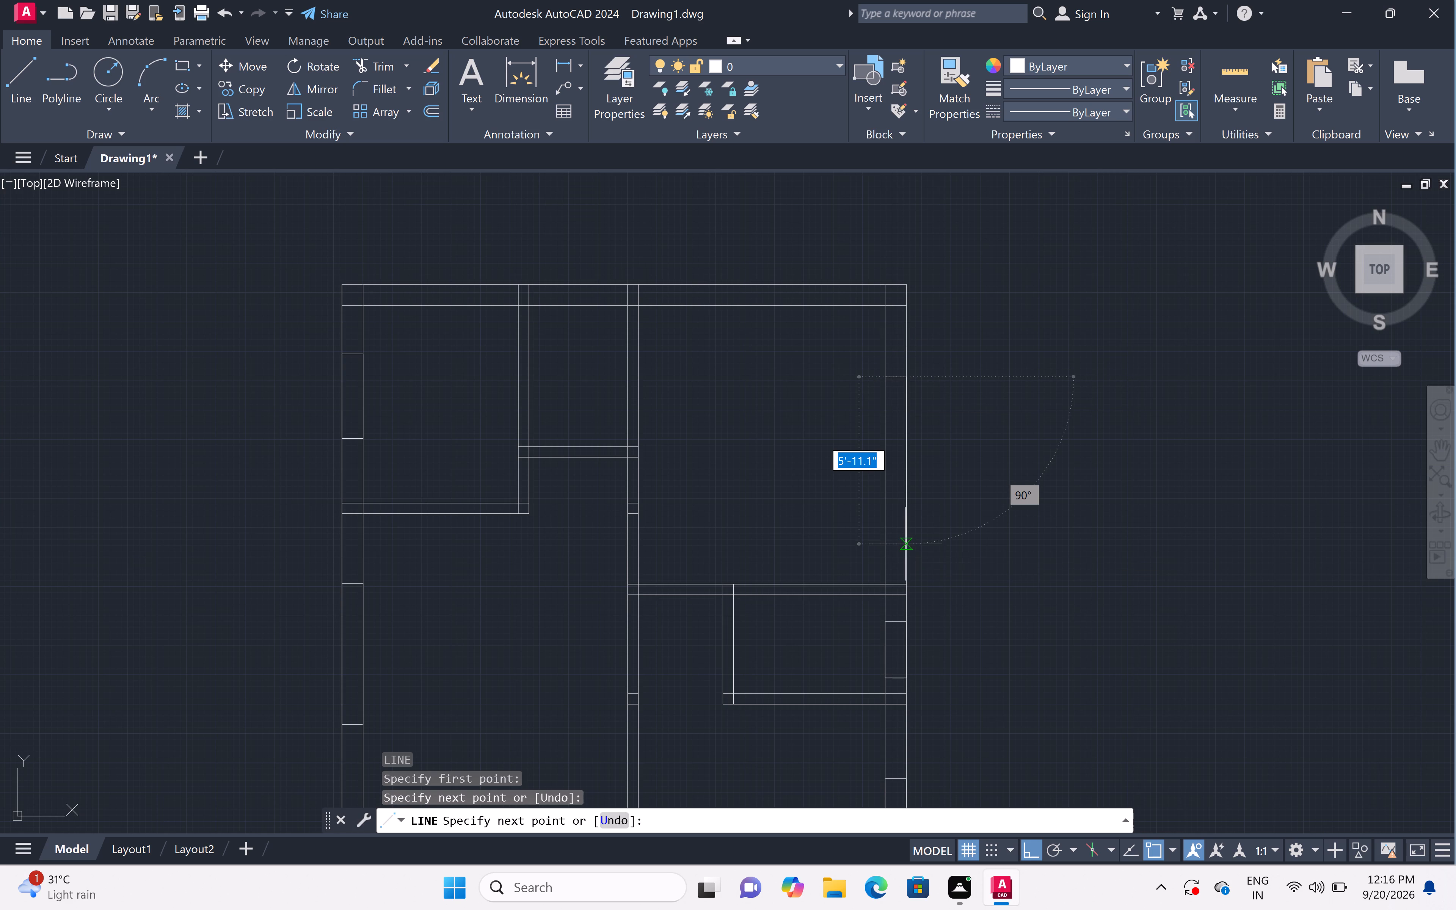
key("5")
key("apostrophe")
key("space")
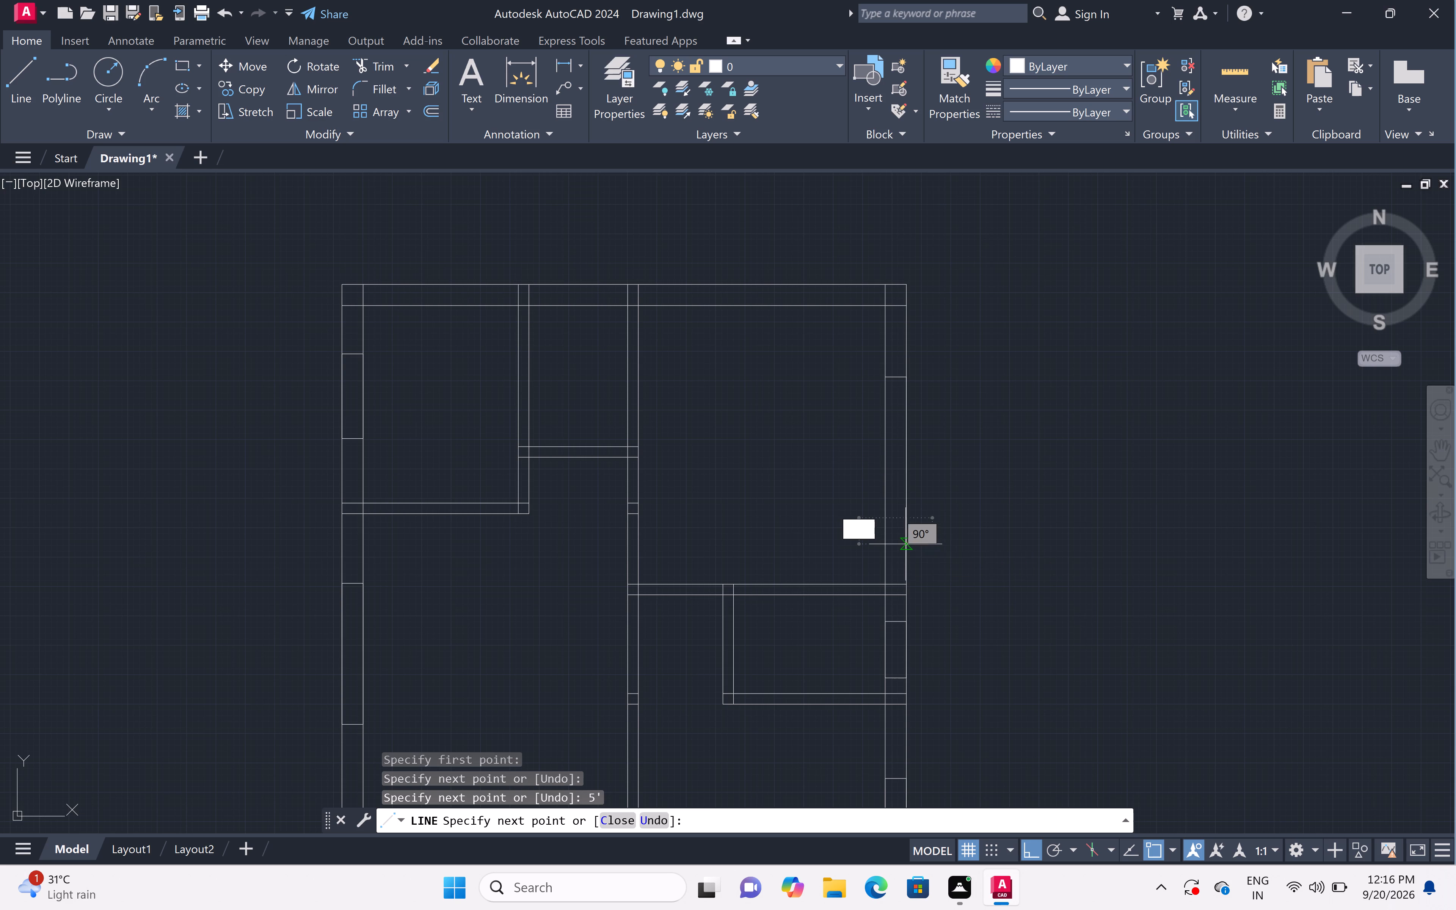
left_click(880, 513)
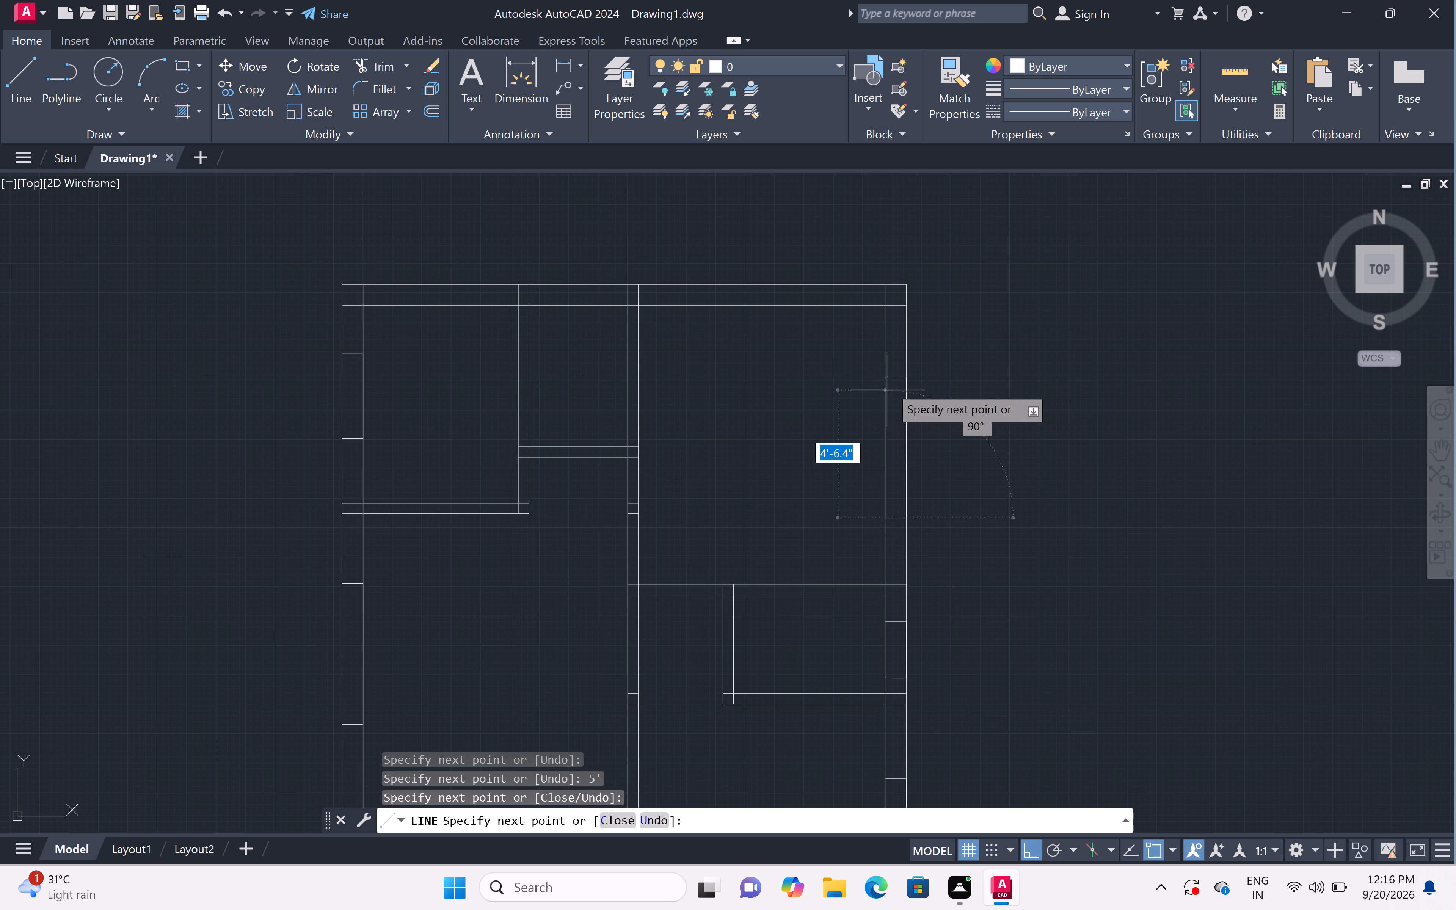
left_click(886, 376)
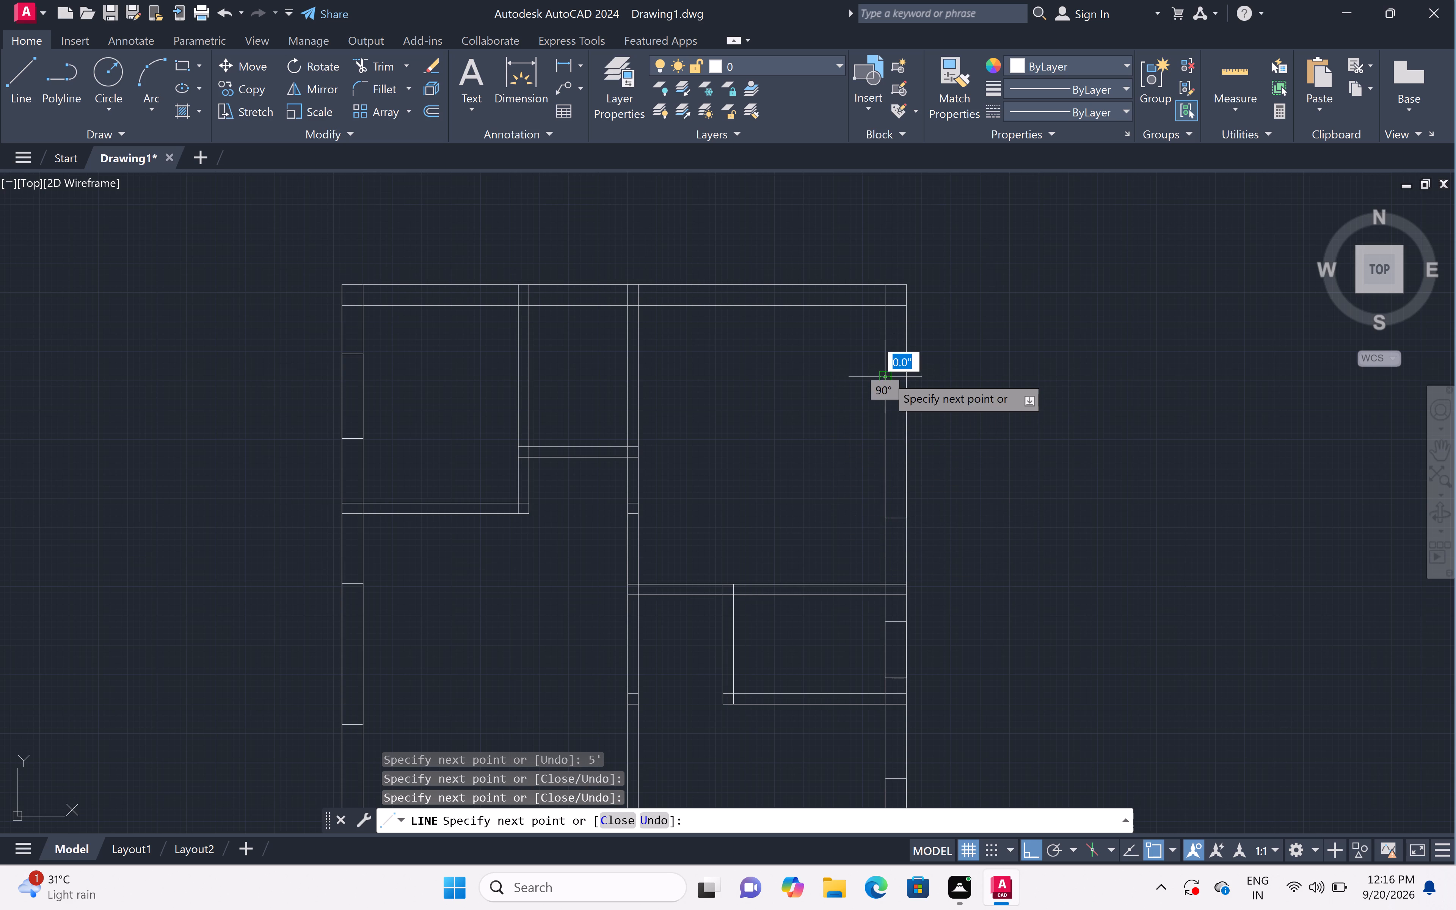
key("space")
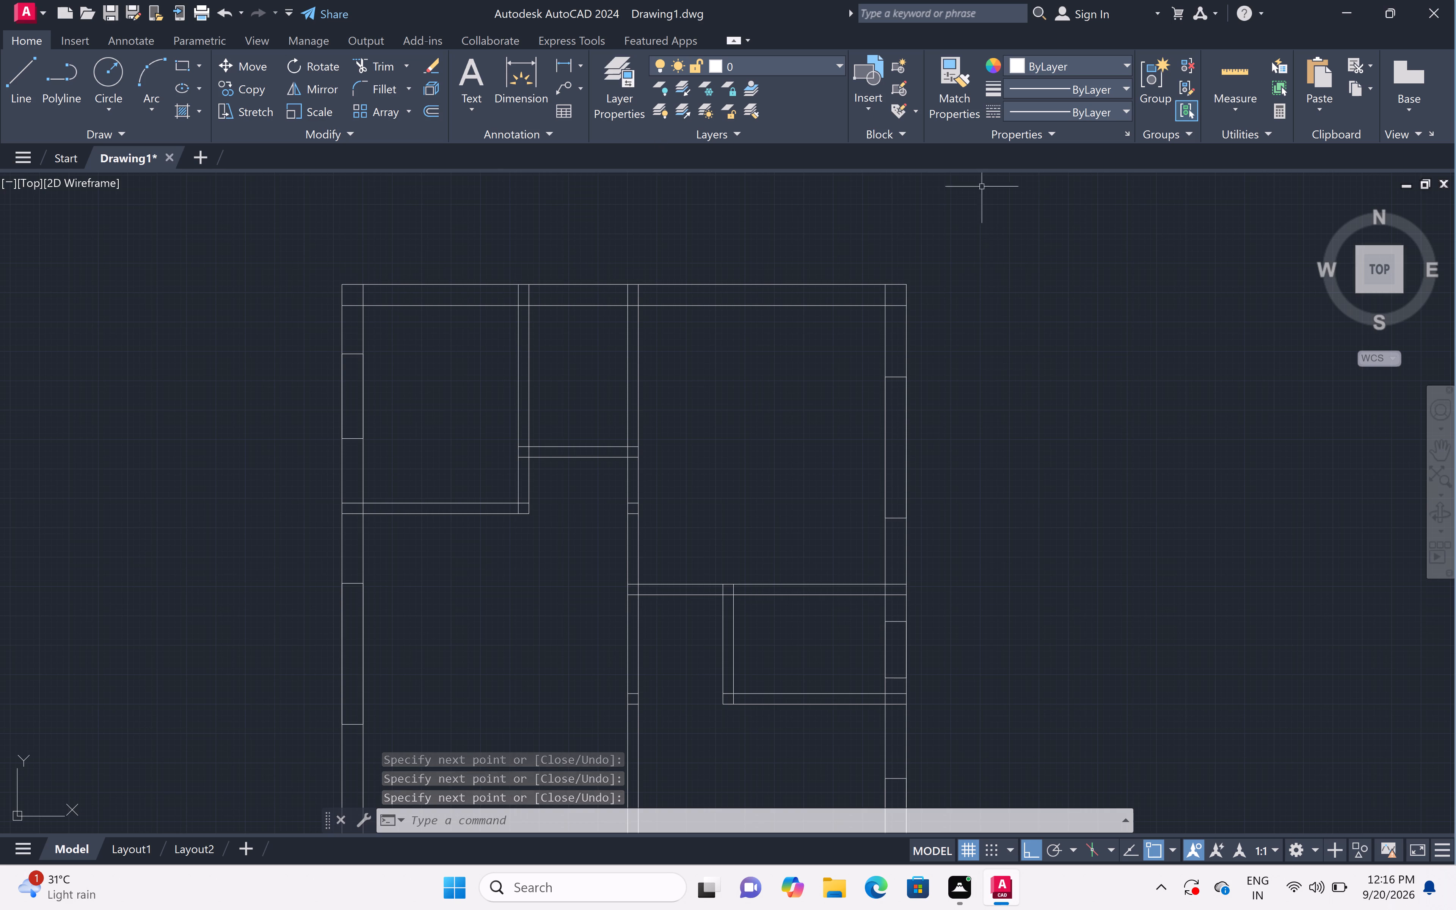
Draw a rectangular opening outline 2' long across the top outer wall of the small top-middle room.
scroll(505, 273, "up", 2)
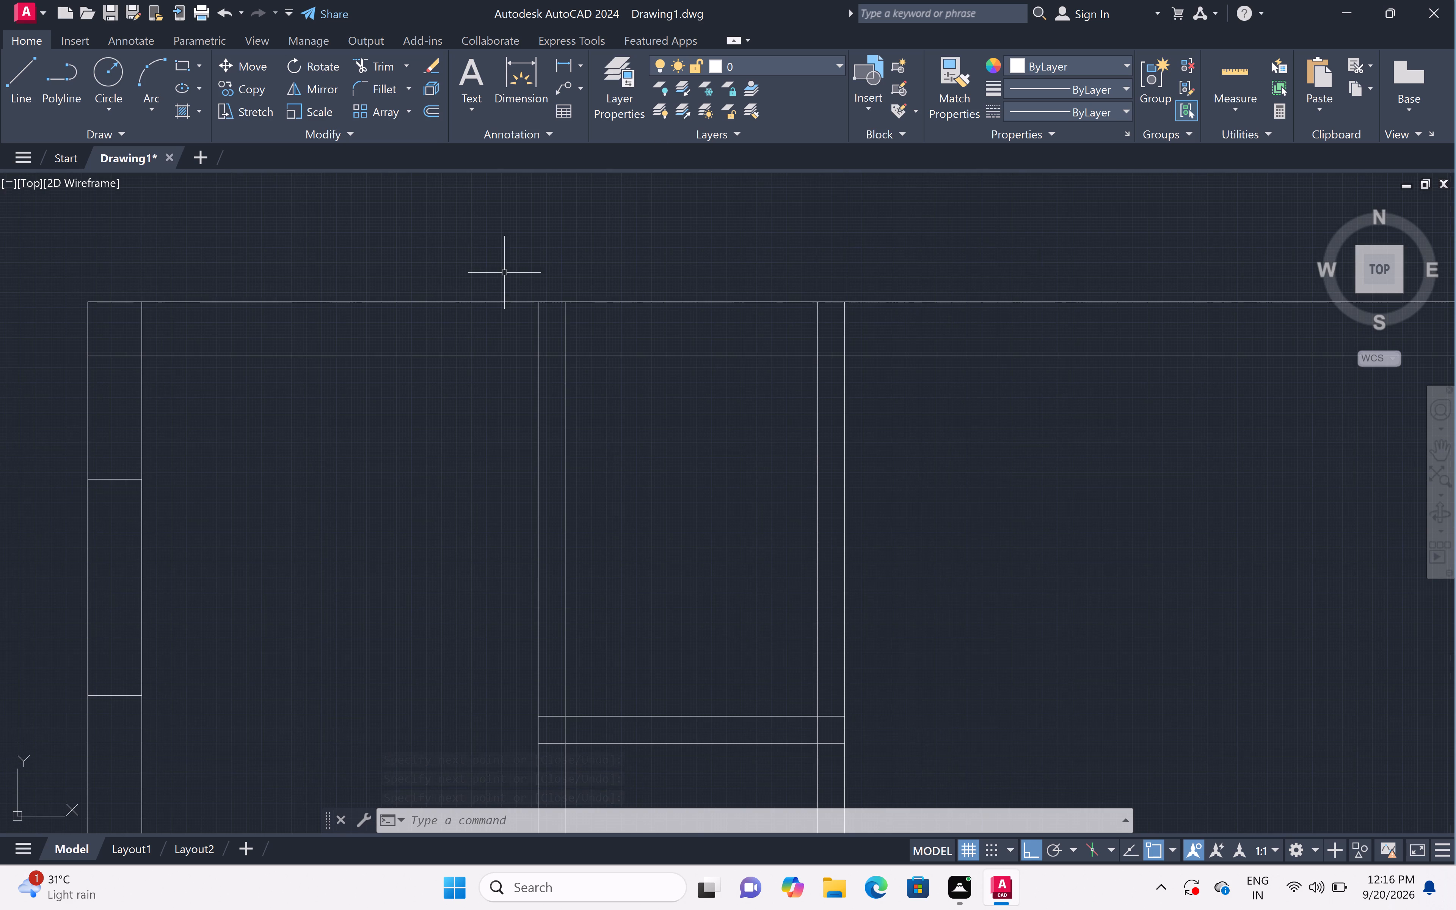
key("l")
key("space")
left_click(614, 303)
left_click(619, 355)
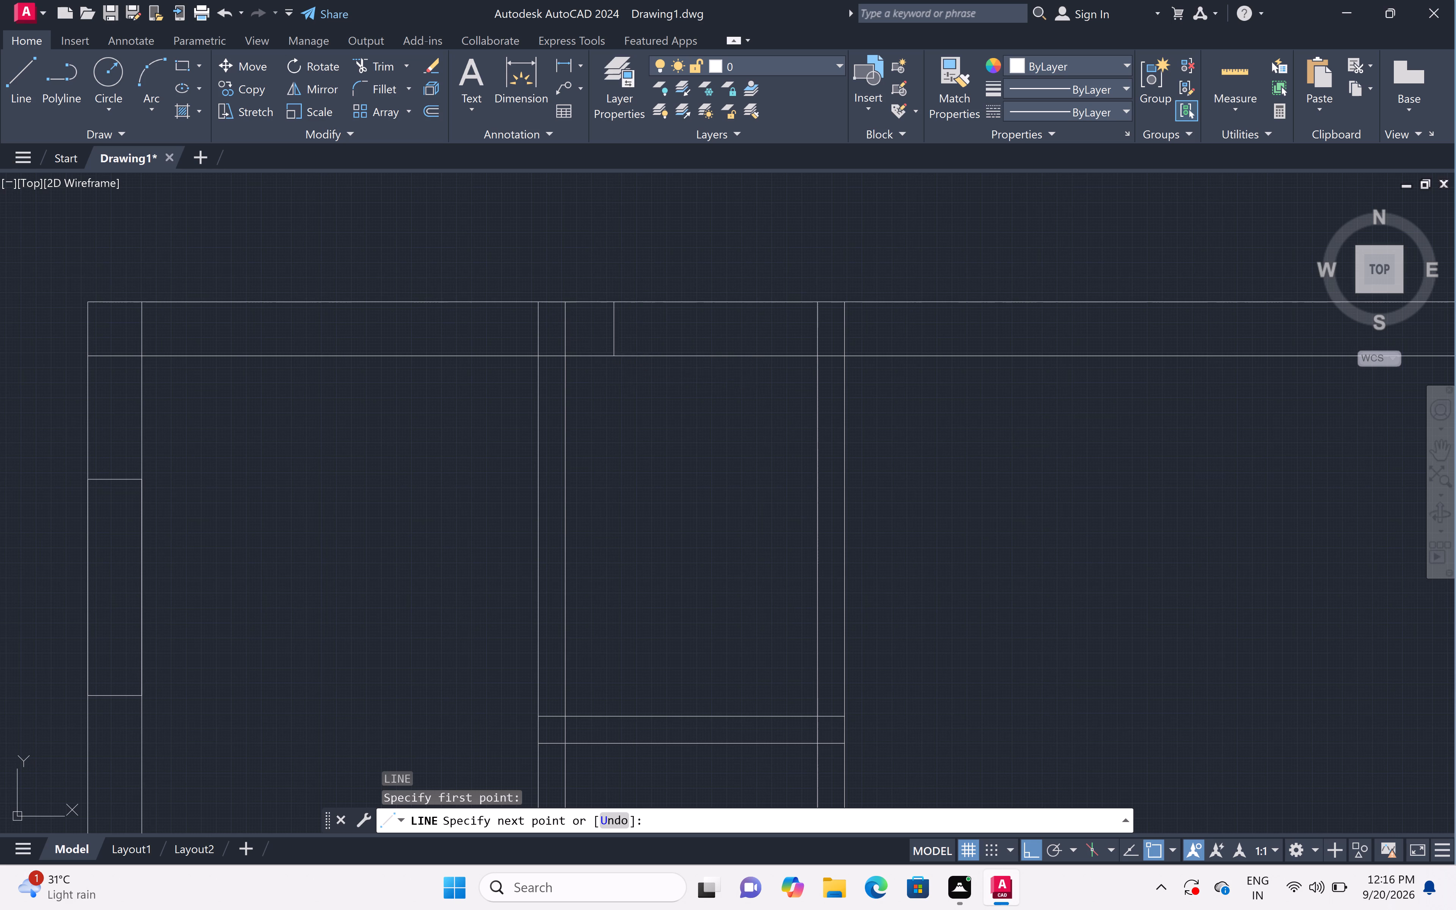
key("2")
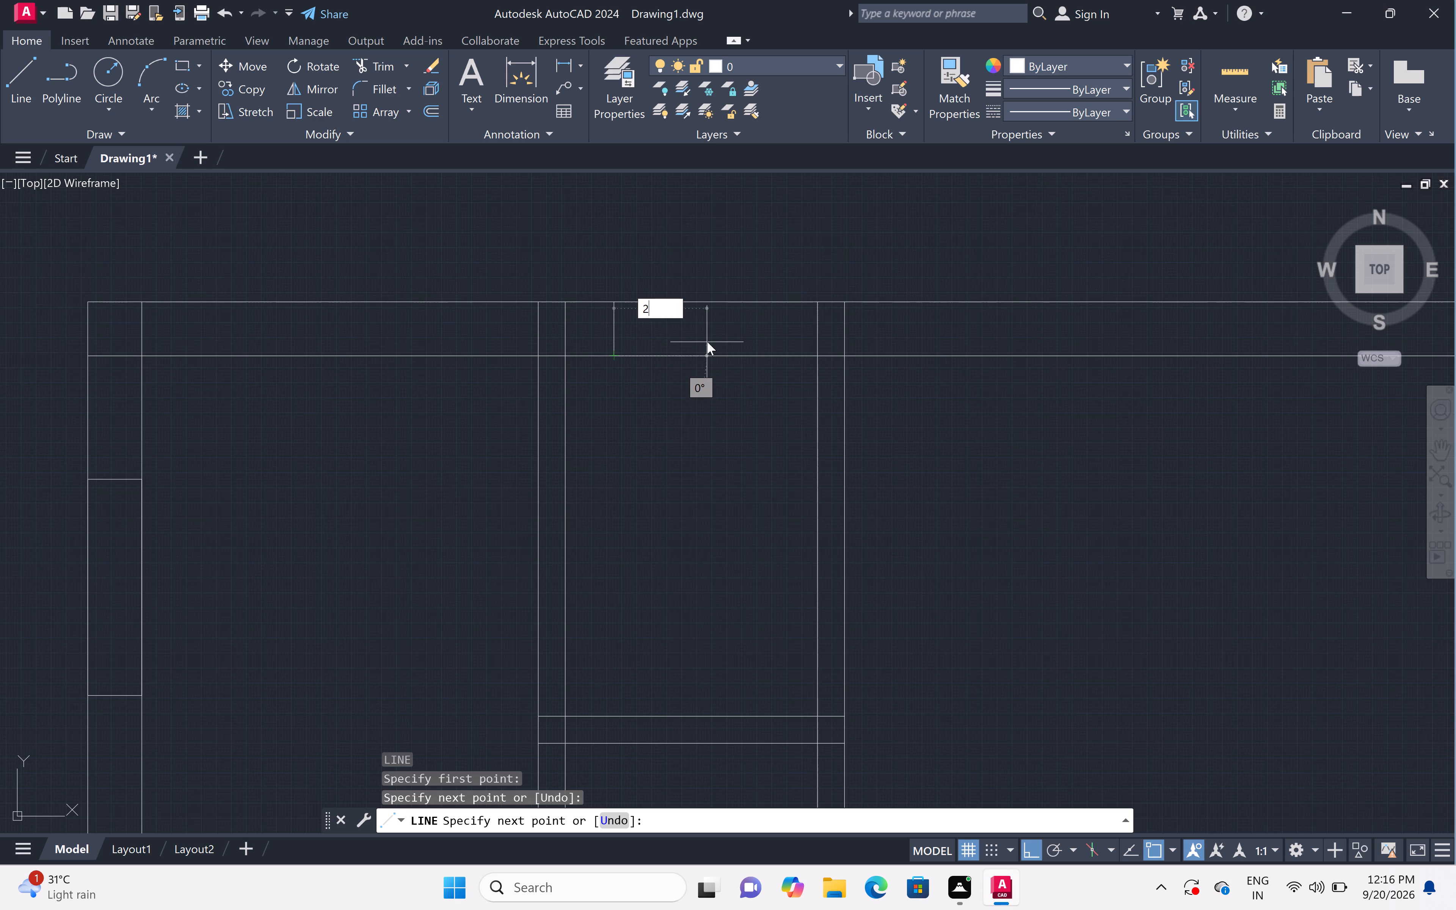
key("apostrophe")
key("space")
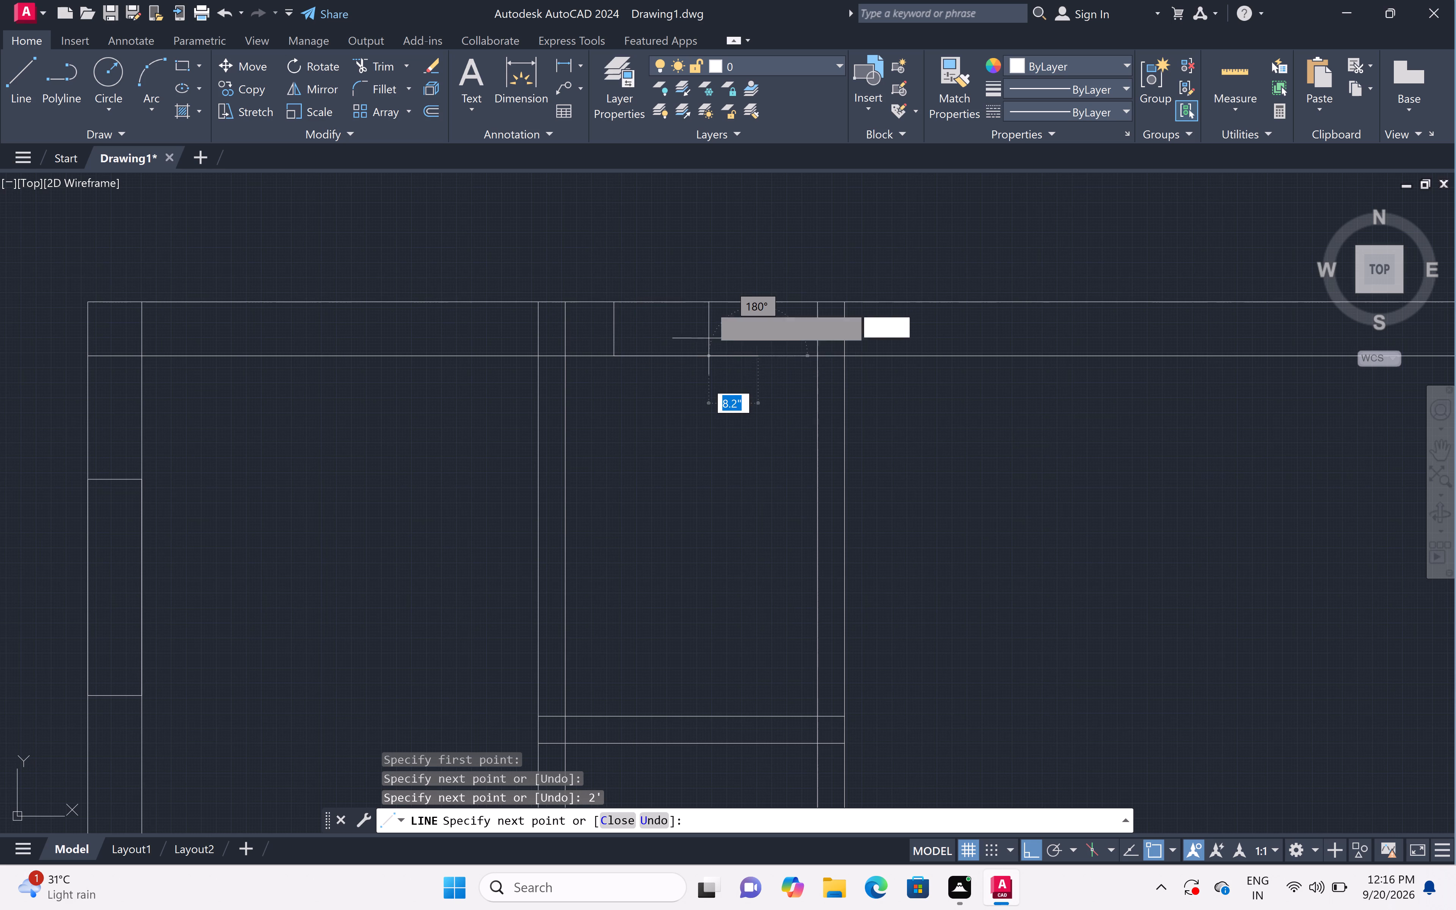
left_click(752, 299)
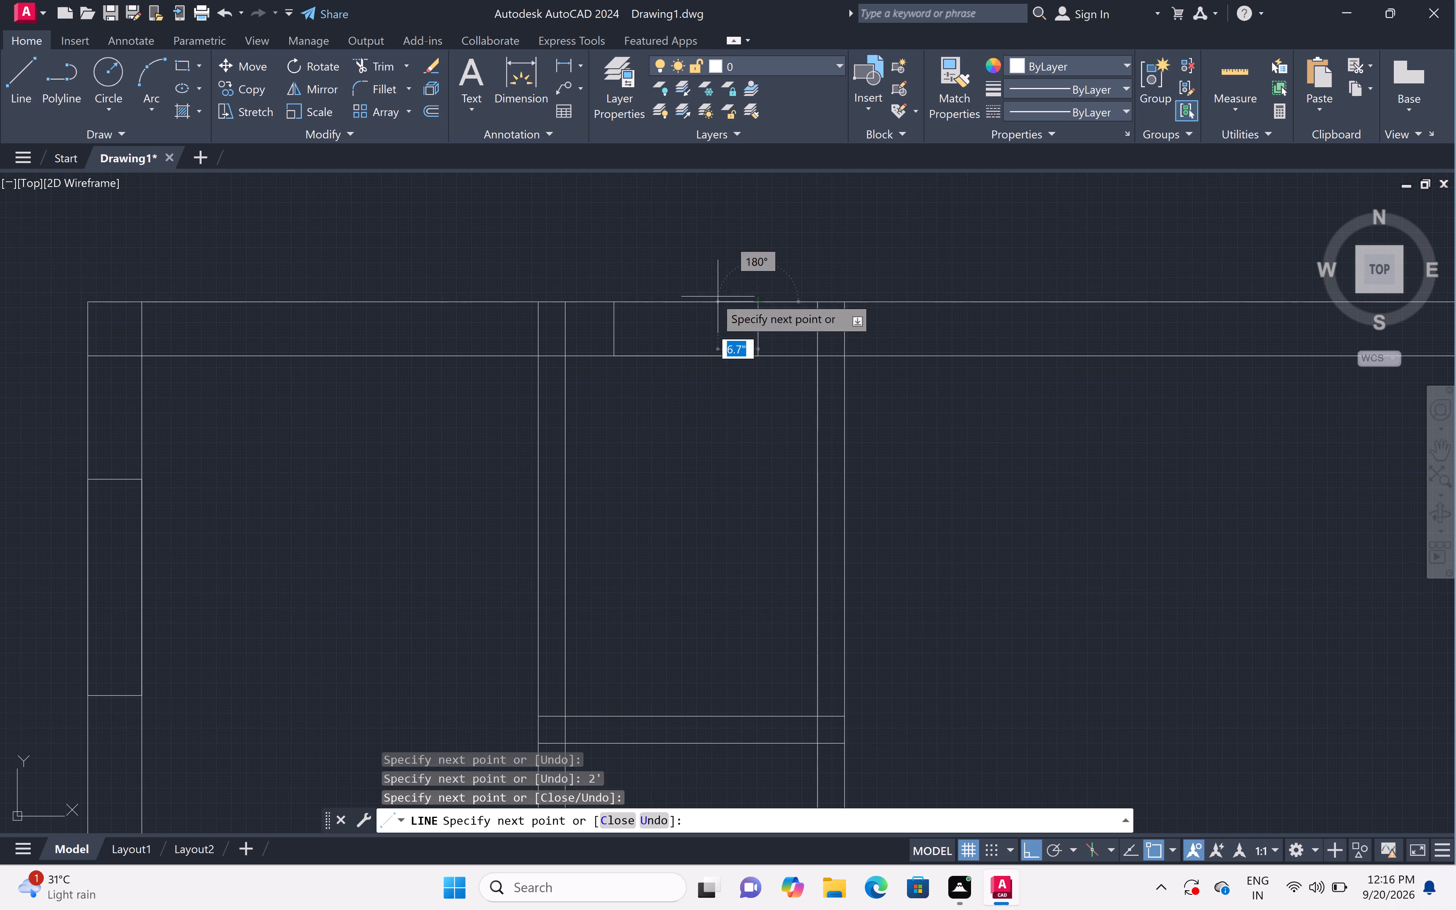
left_click(619, 309)
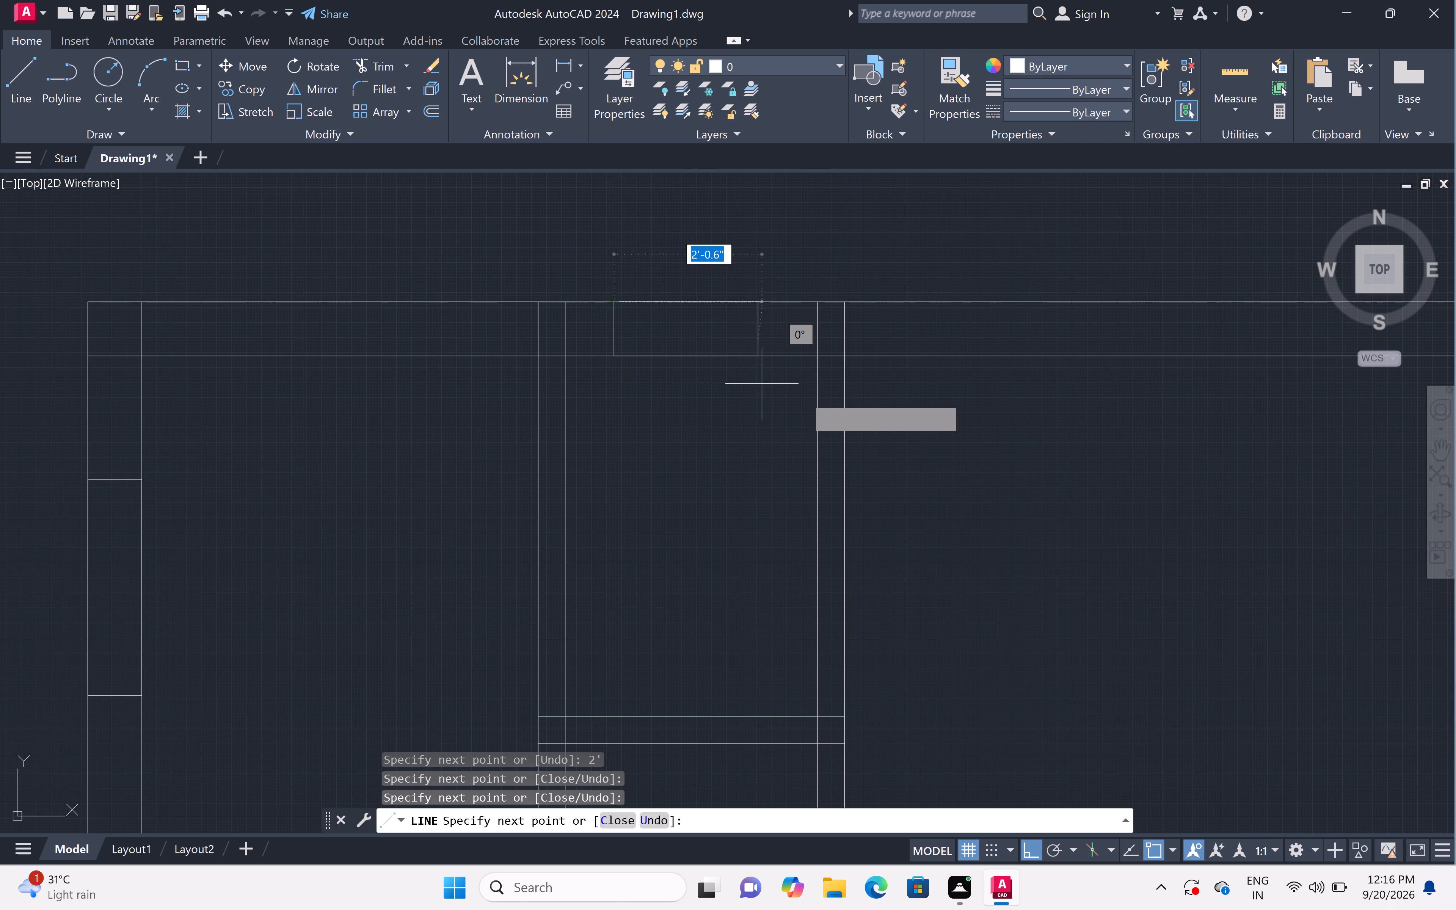
key("Escape")
Offset both long sides of the 3' opening in the top-left room's left outer wall inward by 3.5".
scroll(790, 381, "down", 3)
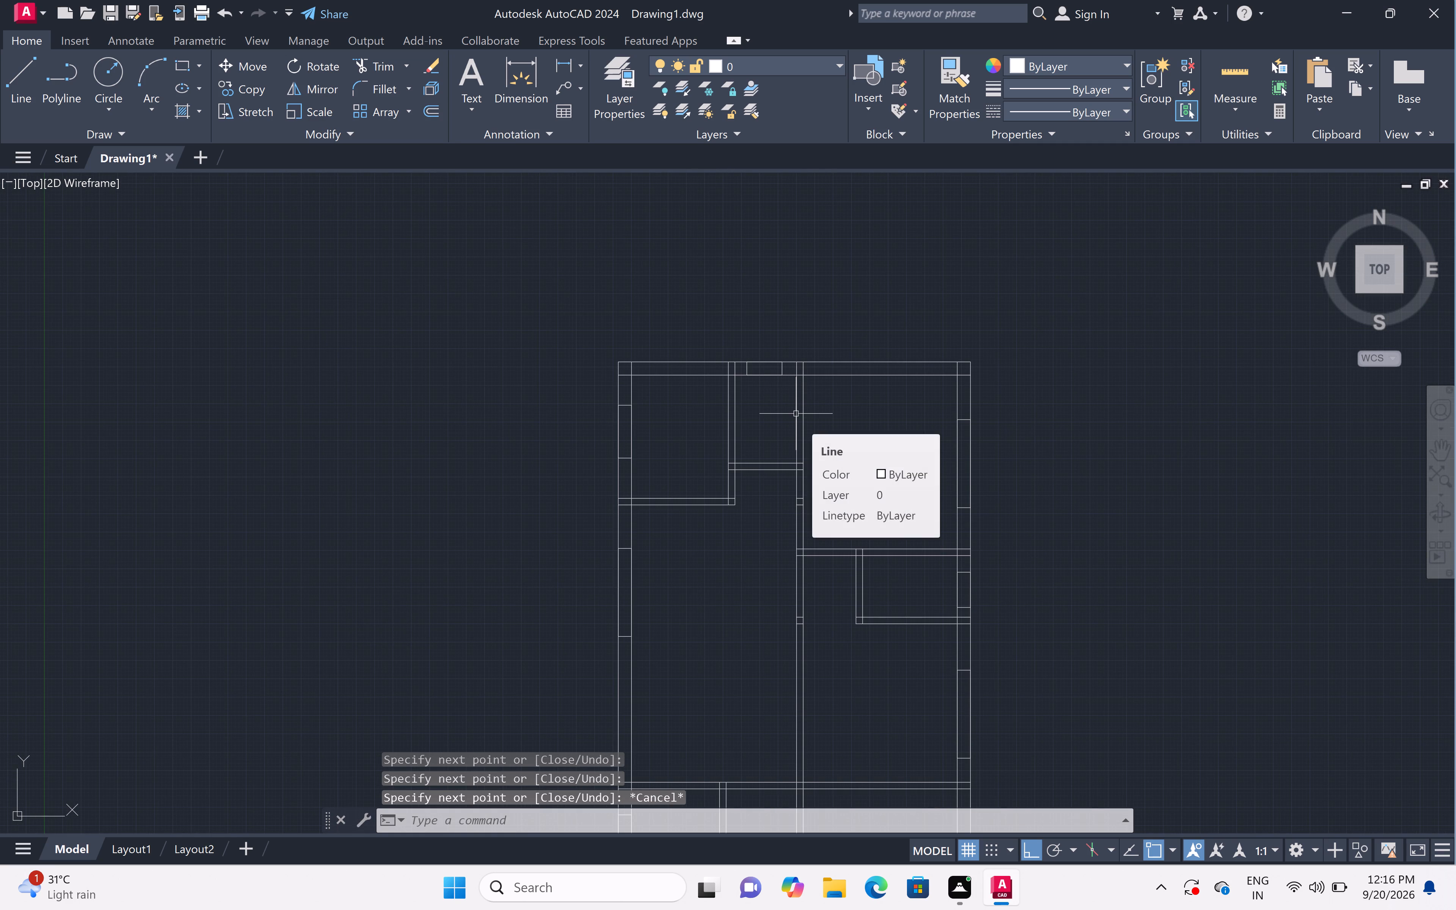
scroll(796, 414, "down", 1)
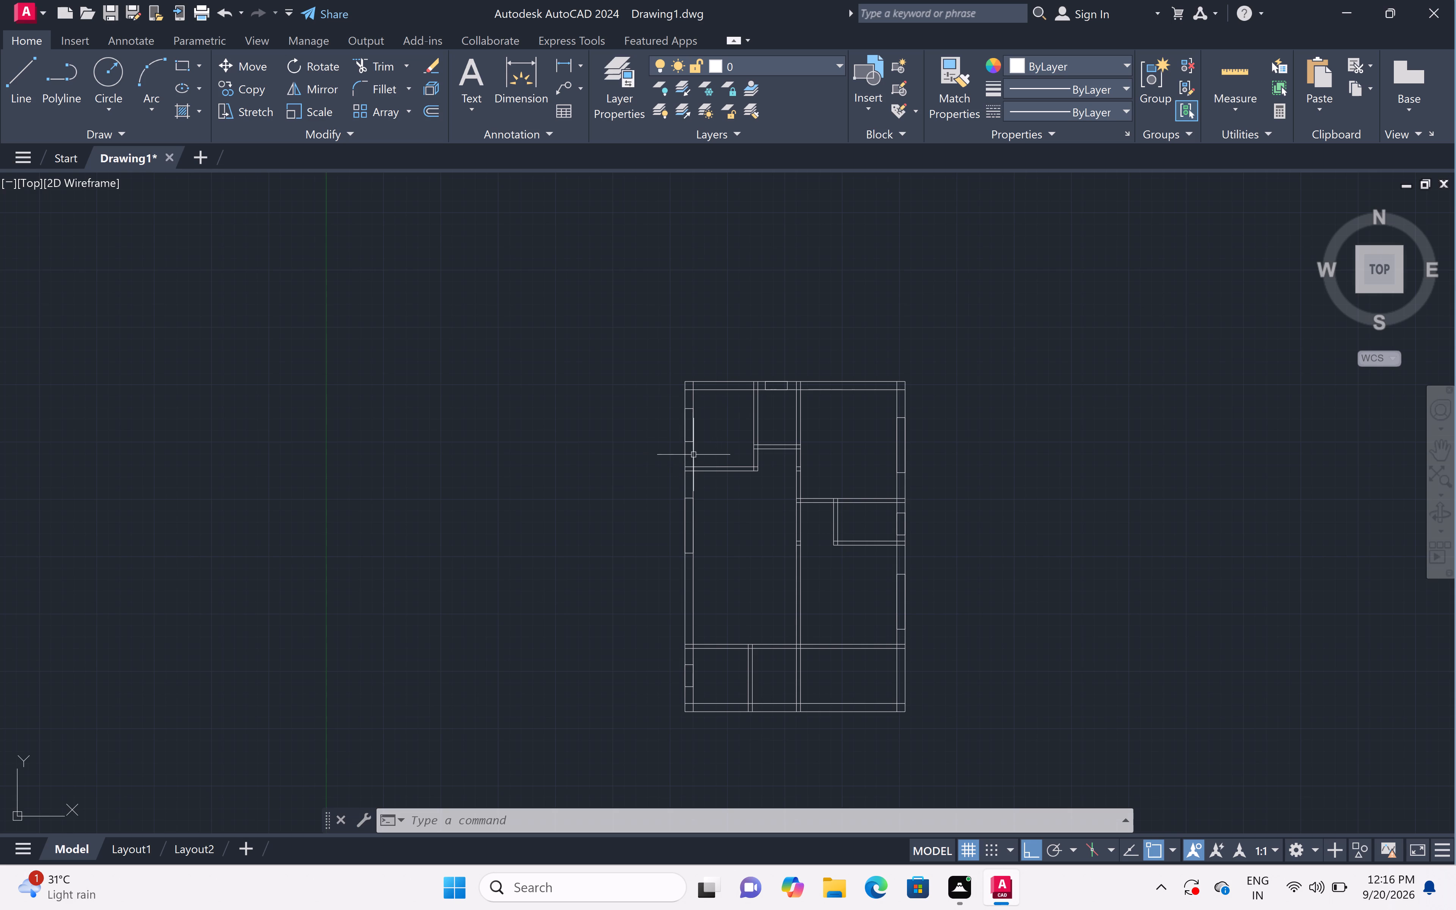
scroll(696, 414, "up", 4)
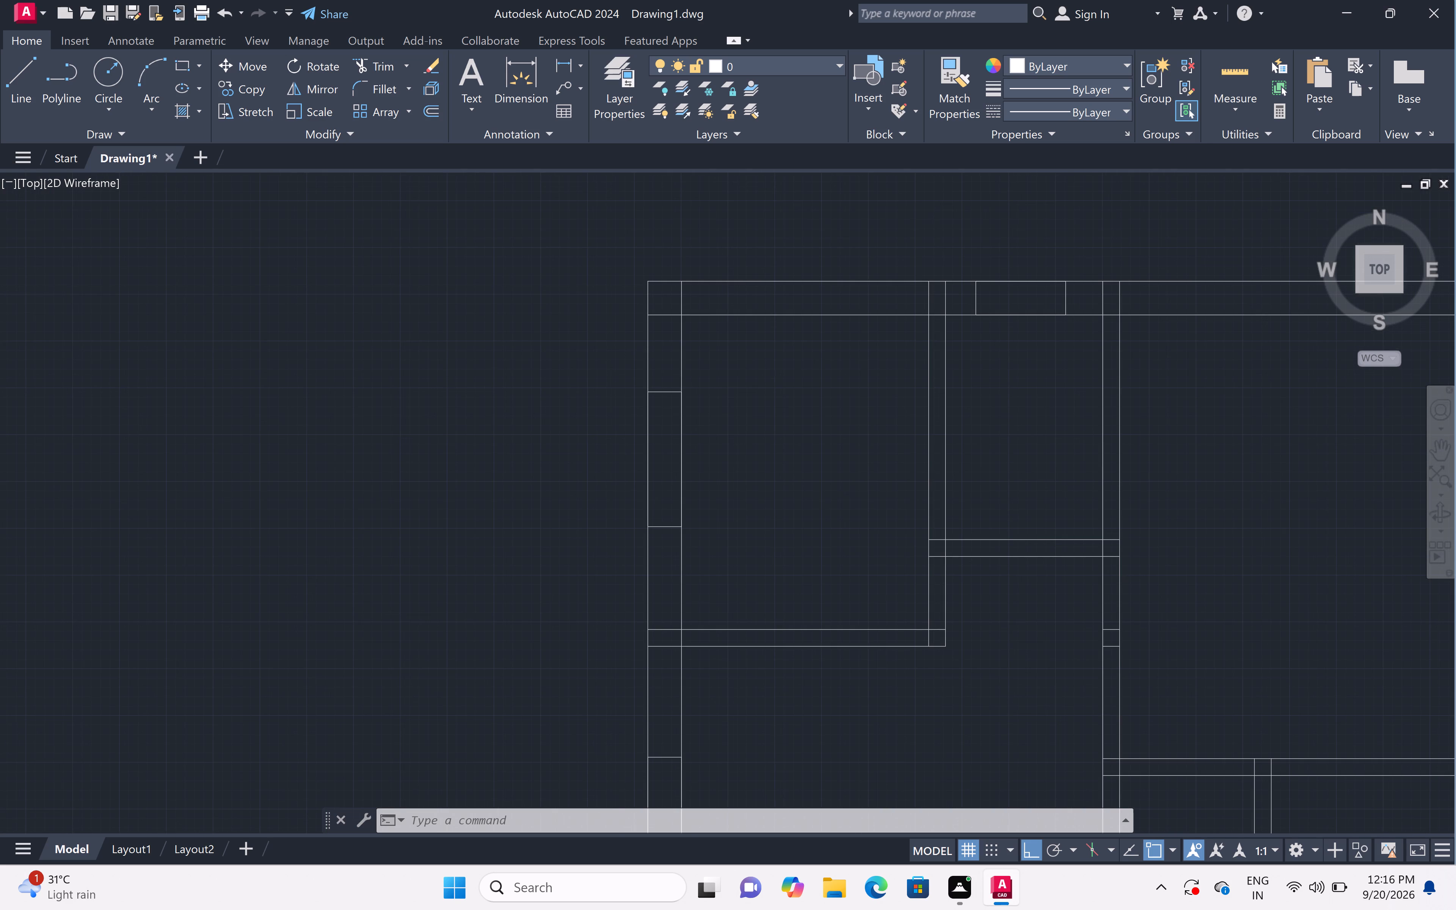
type("of")
type("f")
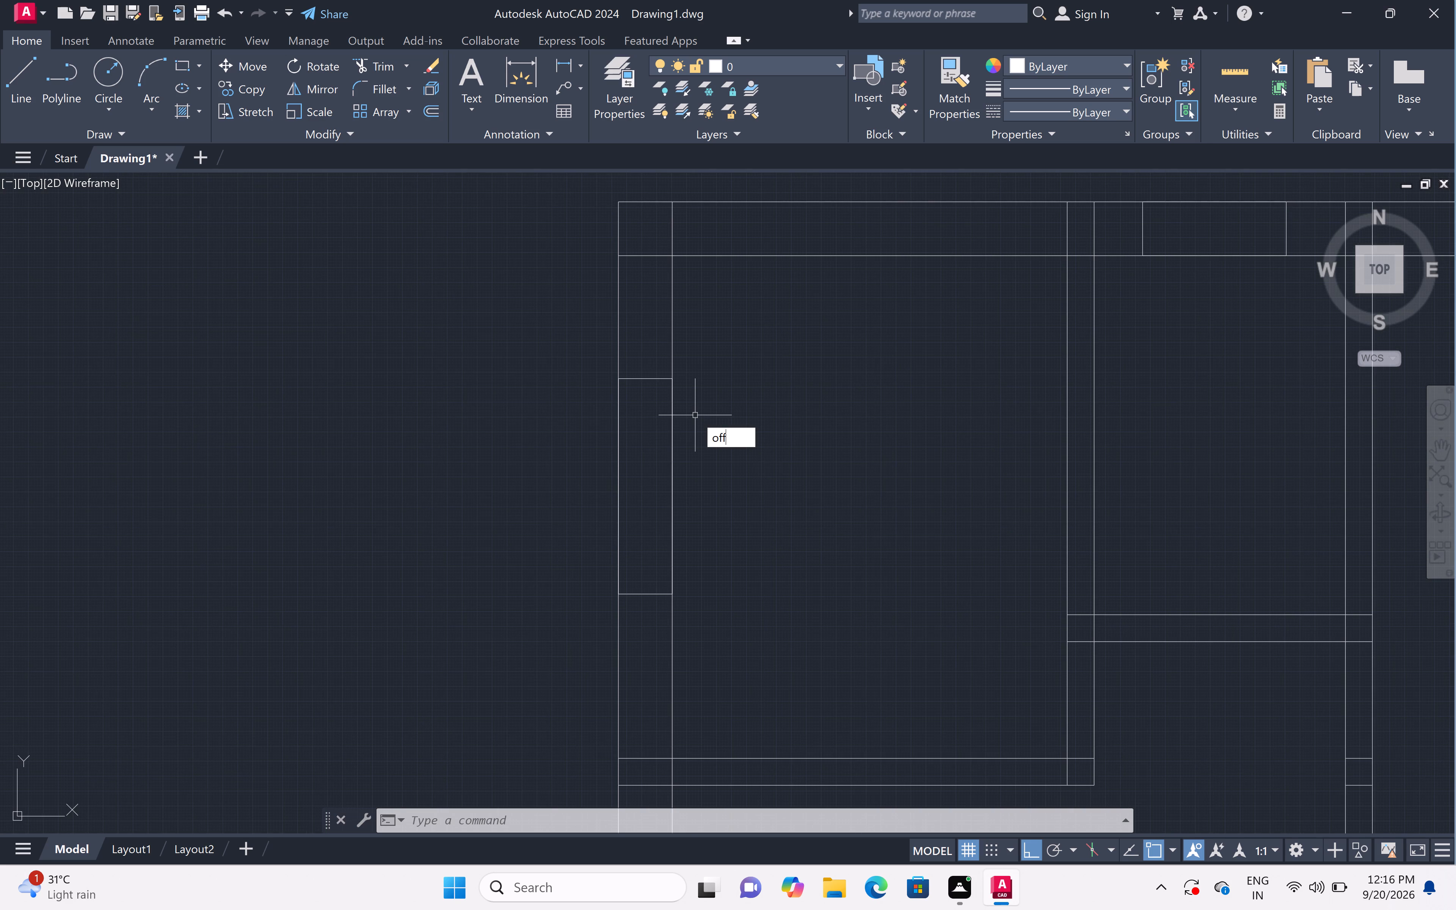
key("space")
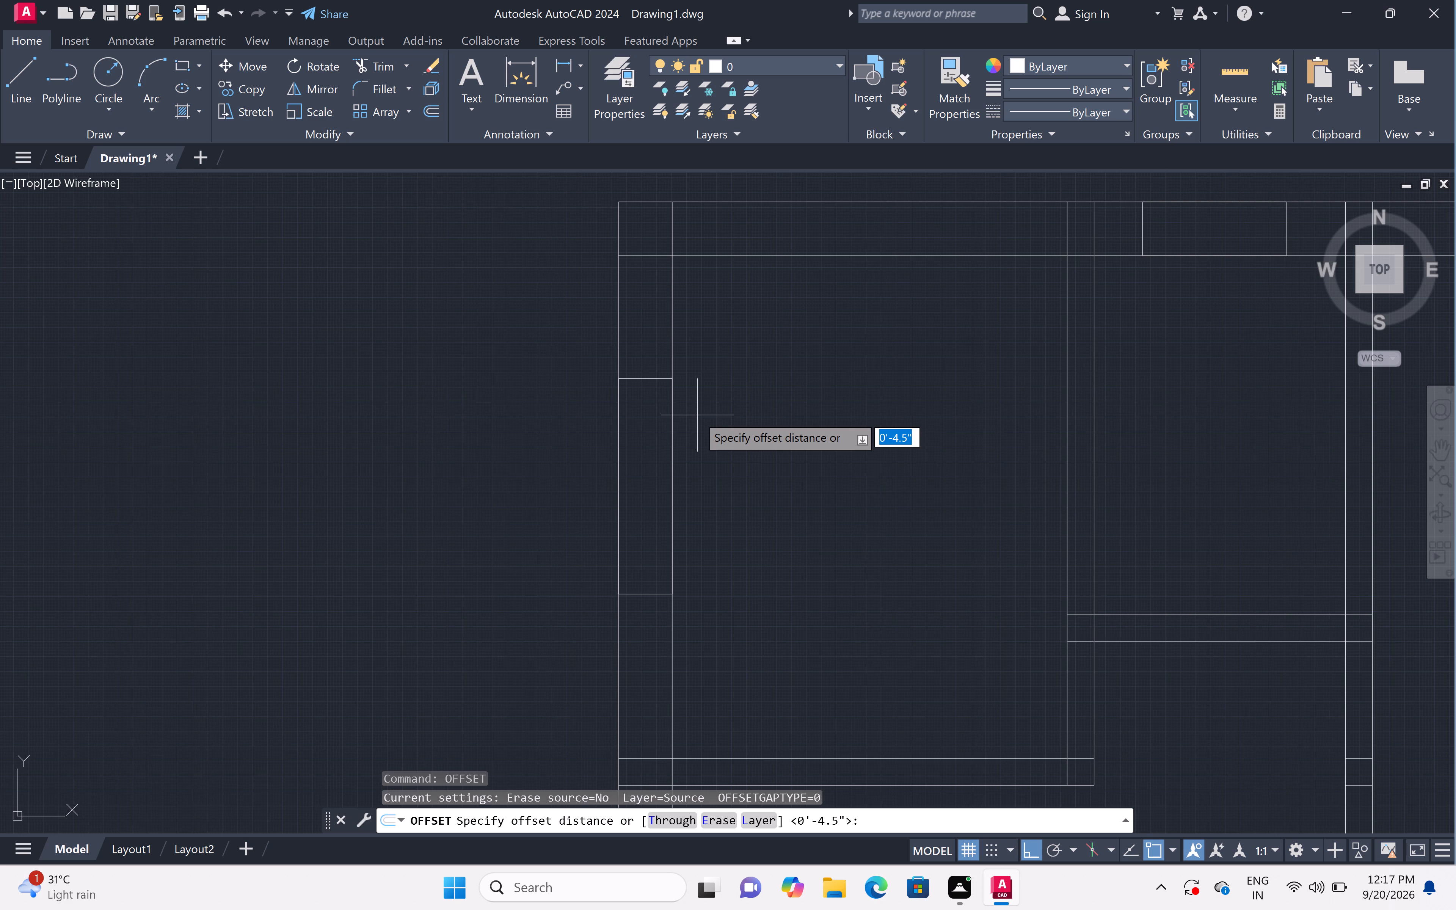
key("3")
key("period")
key("5")
key("shift+quotedbl")
key("space")
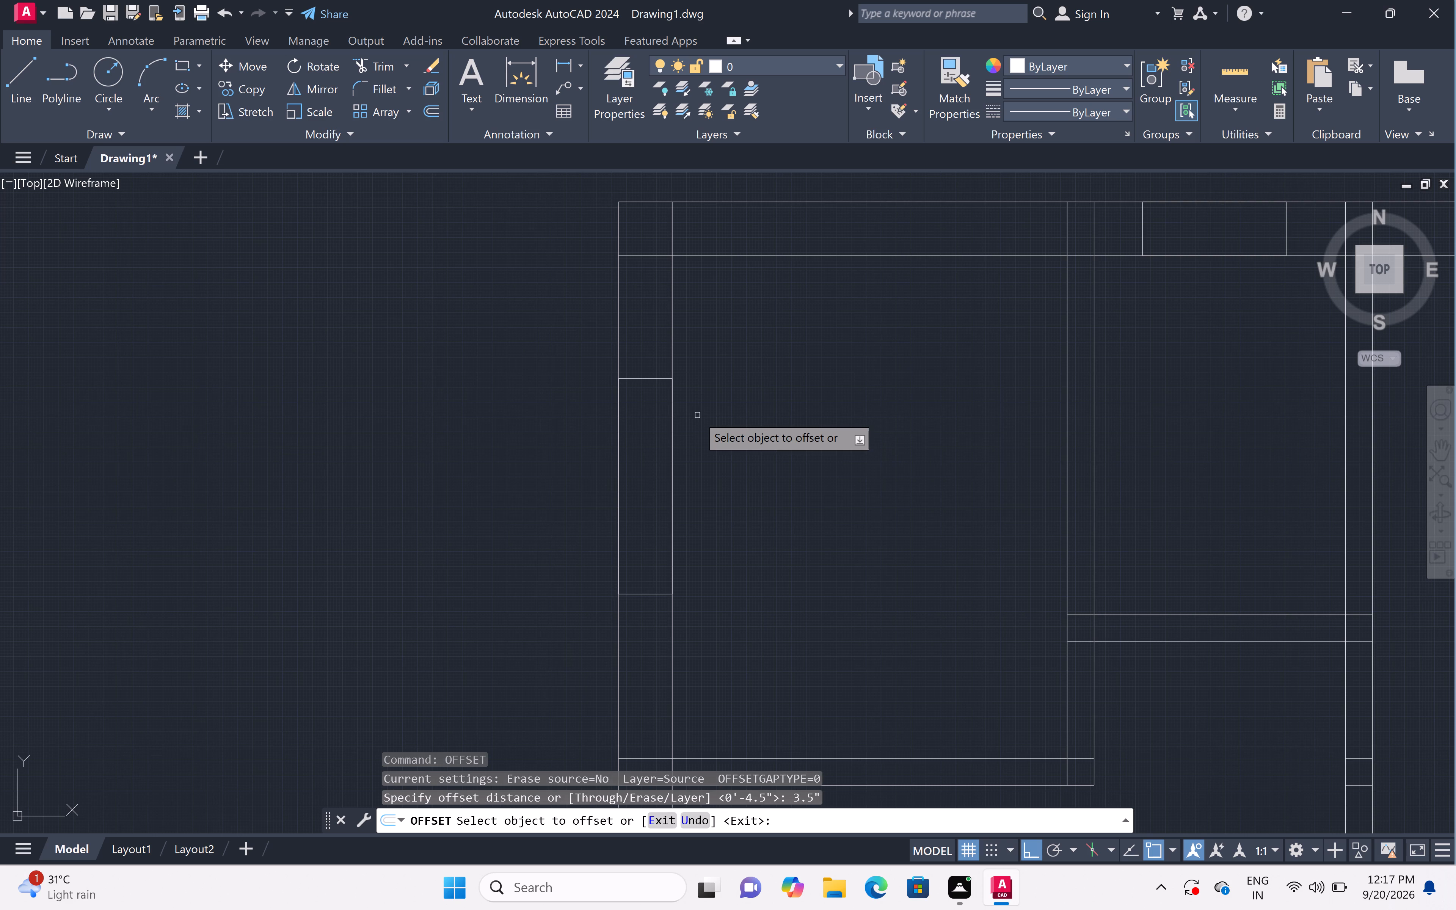
left_click(617, 457)
left_click(710, 461)
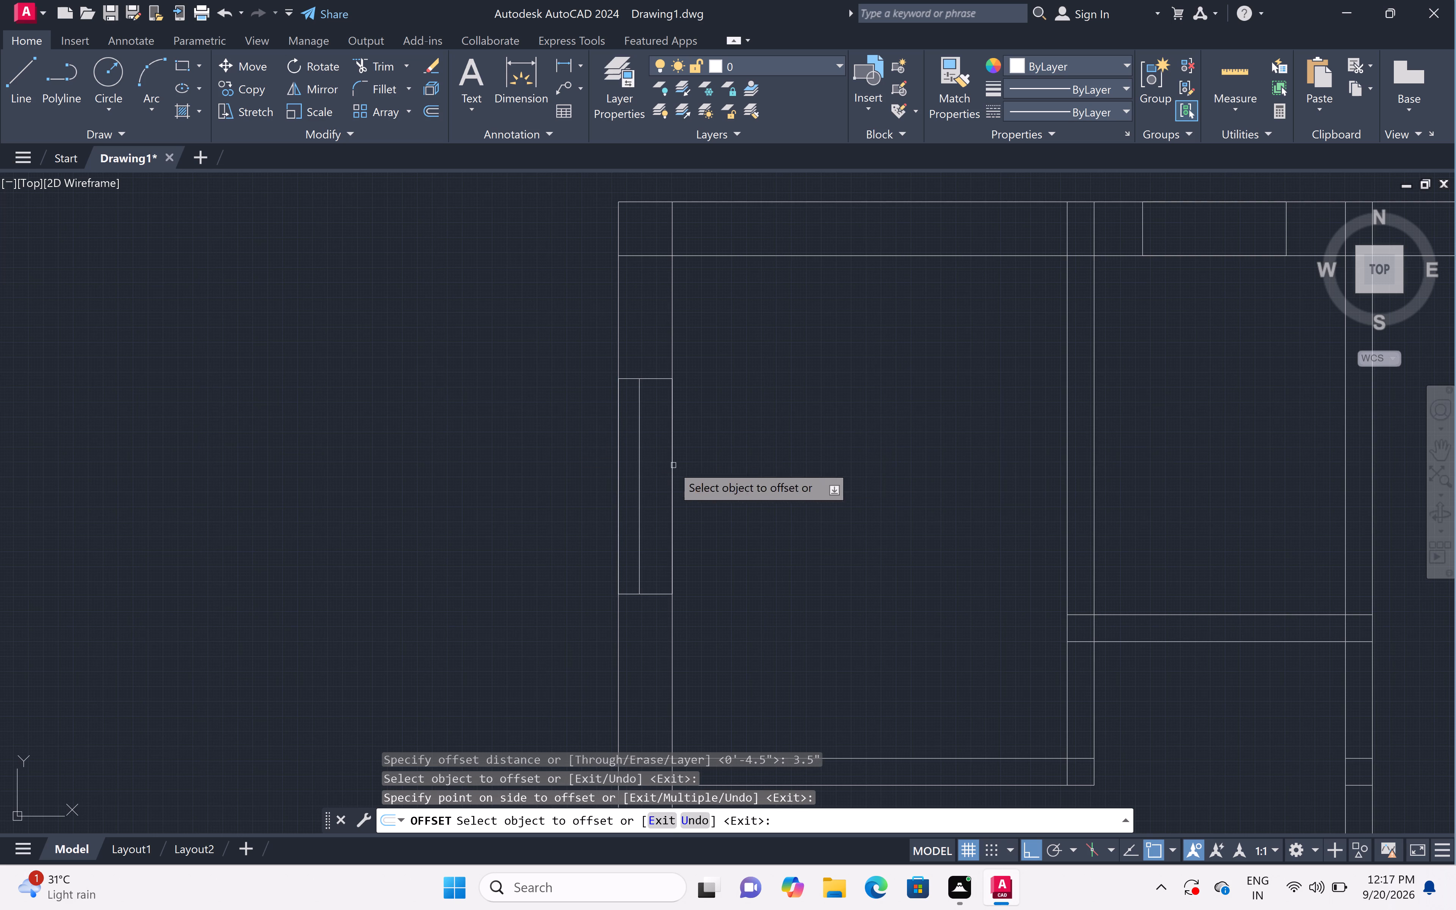
left_click(674, 471)
left_click(407, 466)
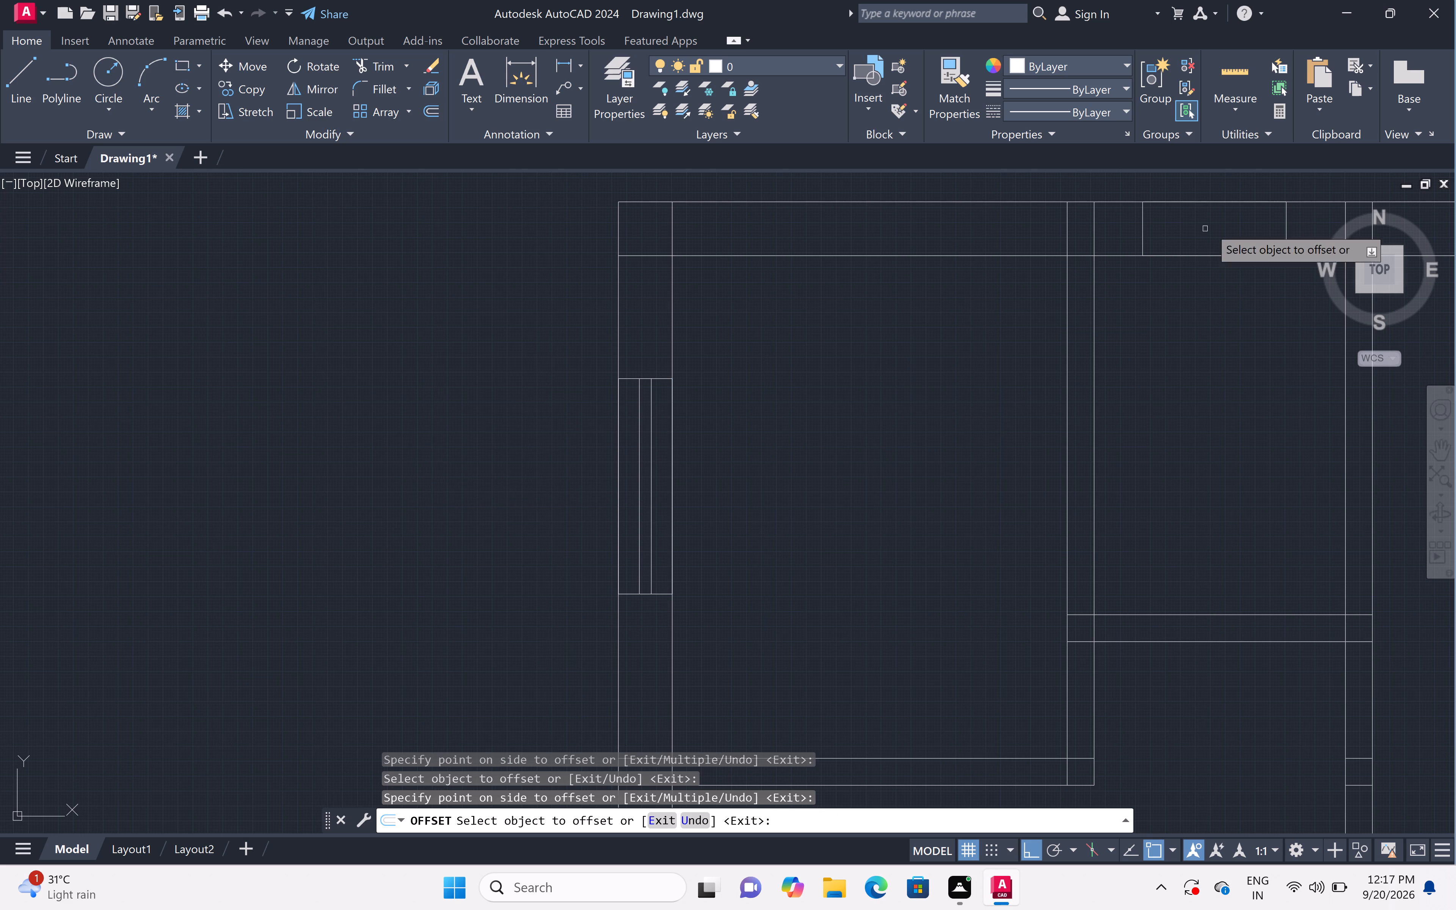
Offset both long sides of the 5' opening in the left outer wall of the large left room inward by 3.5".
scroll(1207, 231, "down", 1)
scroll(1032, 351, "down", 1)
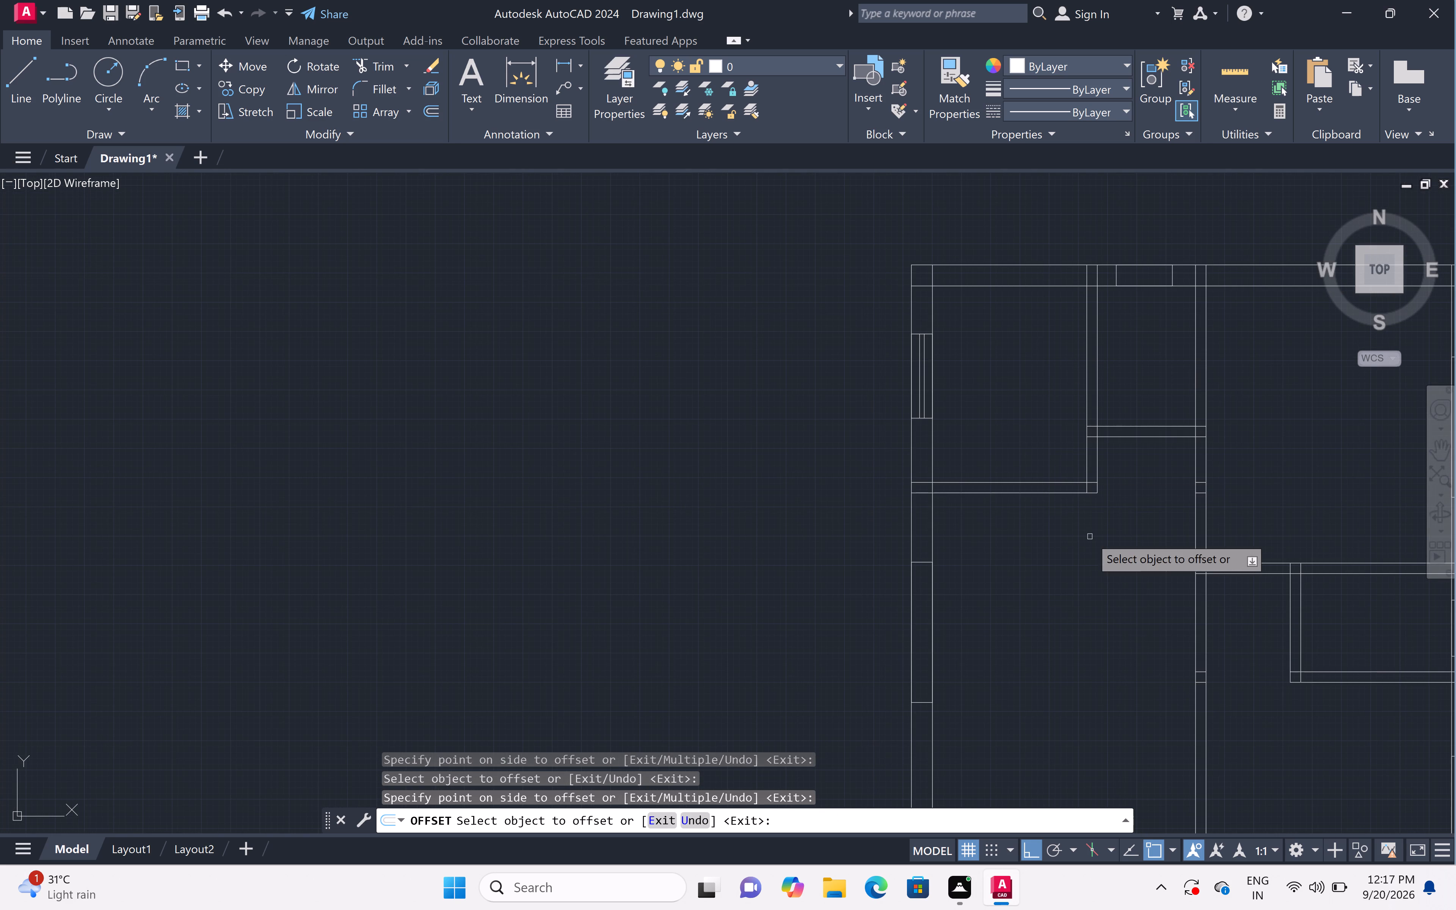
scroll(996, 622, "up", 2)
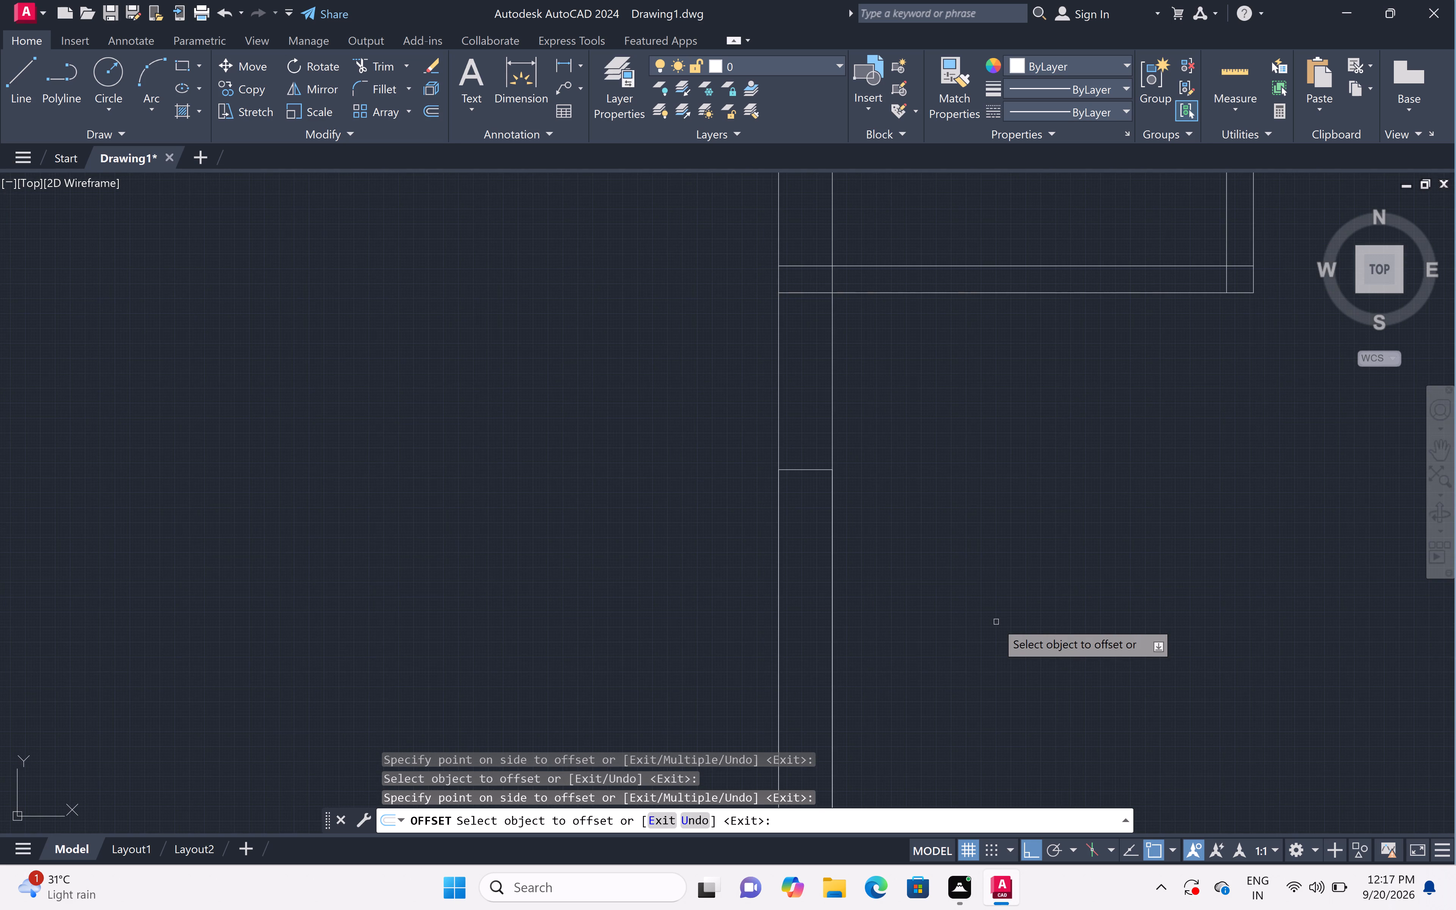
scroll(998, 622, "down", 2)
scroll(1084, 773, "up", 2)
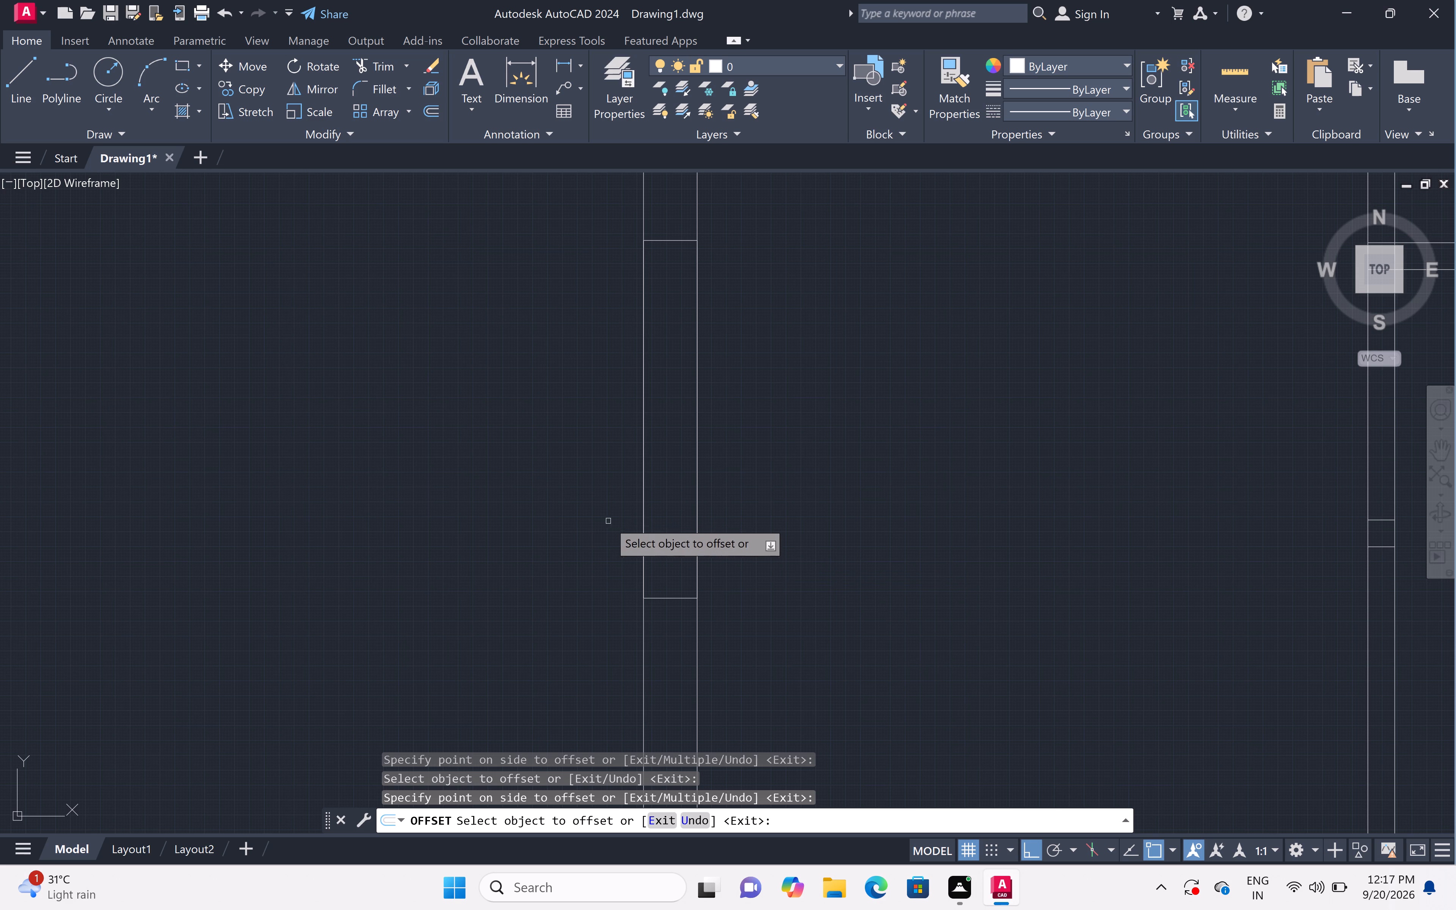
left_click(641, 526)
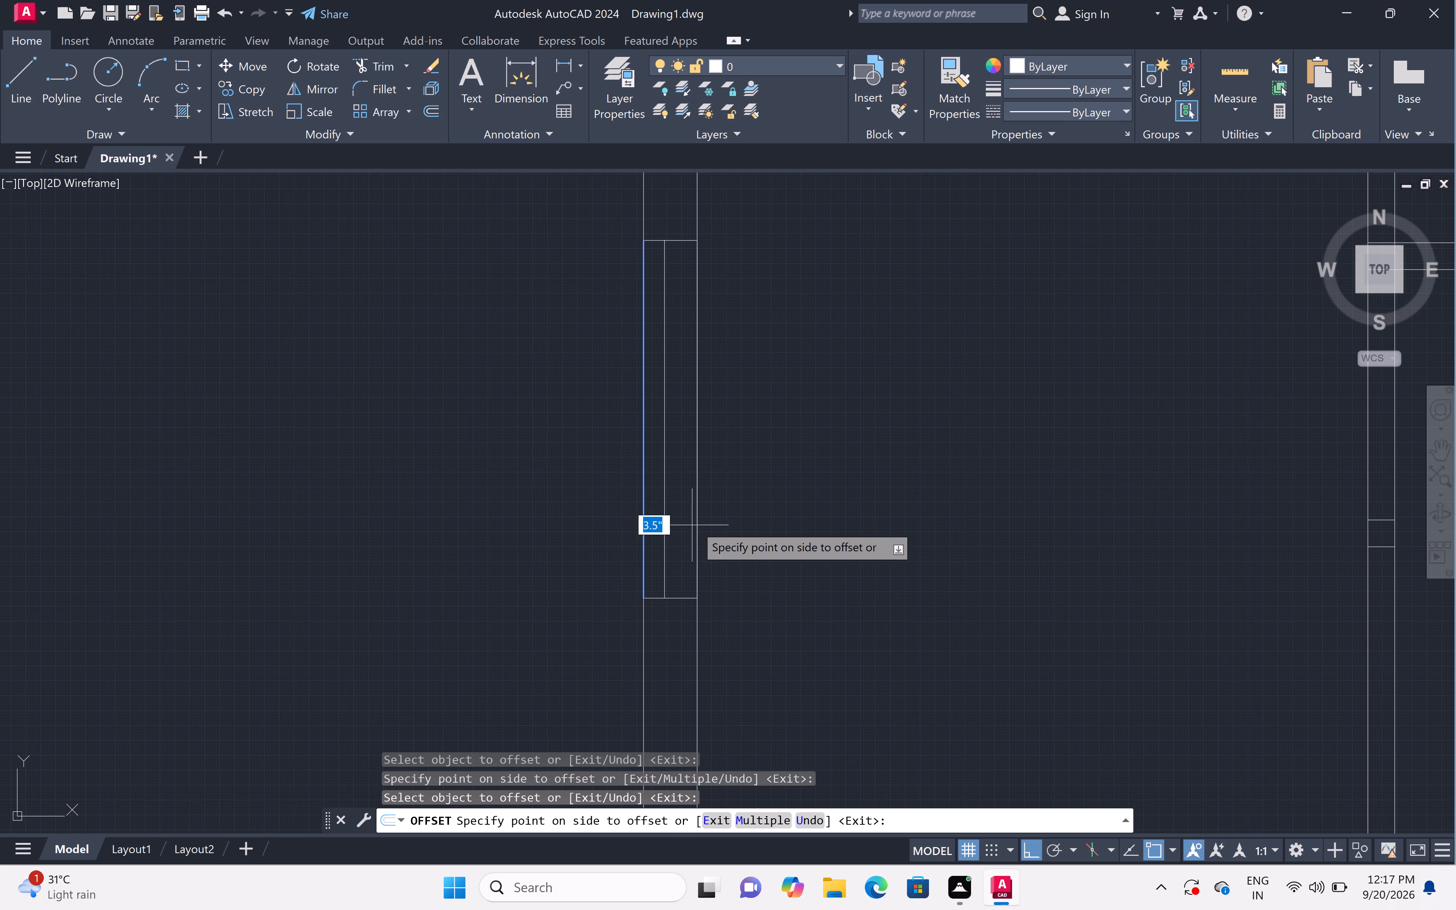
left_click(700, 525)
left_click(700, 525)
left_click(508, 520)
Offset both long sides of the 2' opening in the bottom-left room's left outer wall inward by 3.5".
scroll(523, 506, "down", 4)
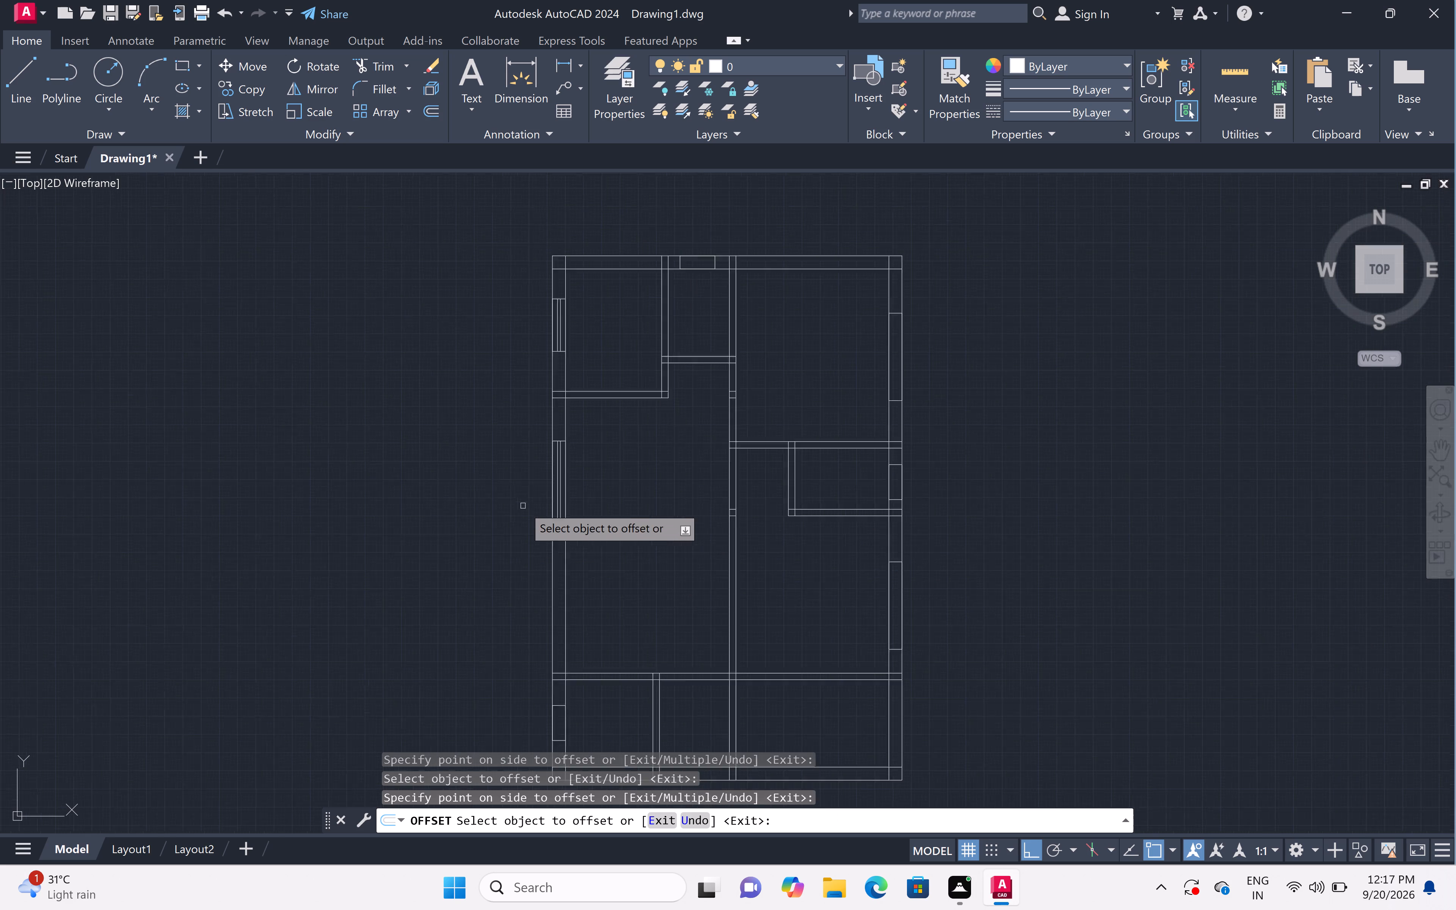
scroll(523, 506, "down", 1)
scroll(537, 593, "up", 3)
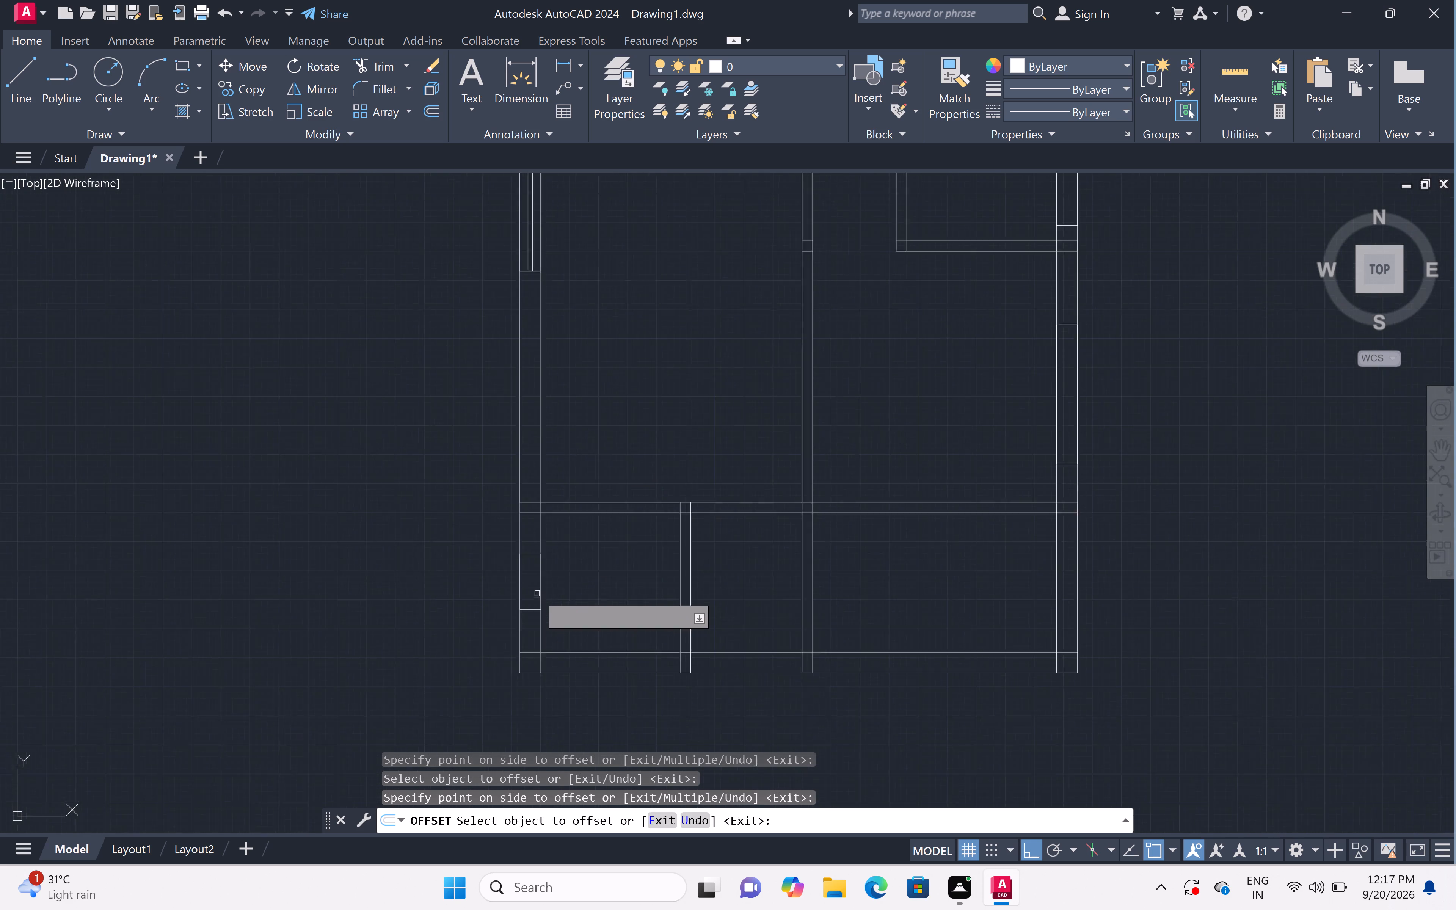
scroll(536, 593, "up", 3)
scroll(491, 574, "down", 2)
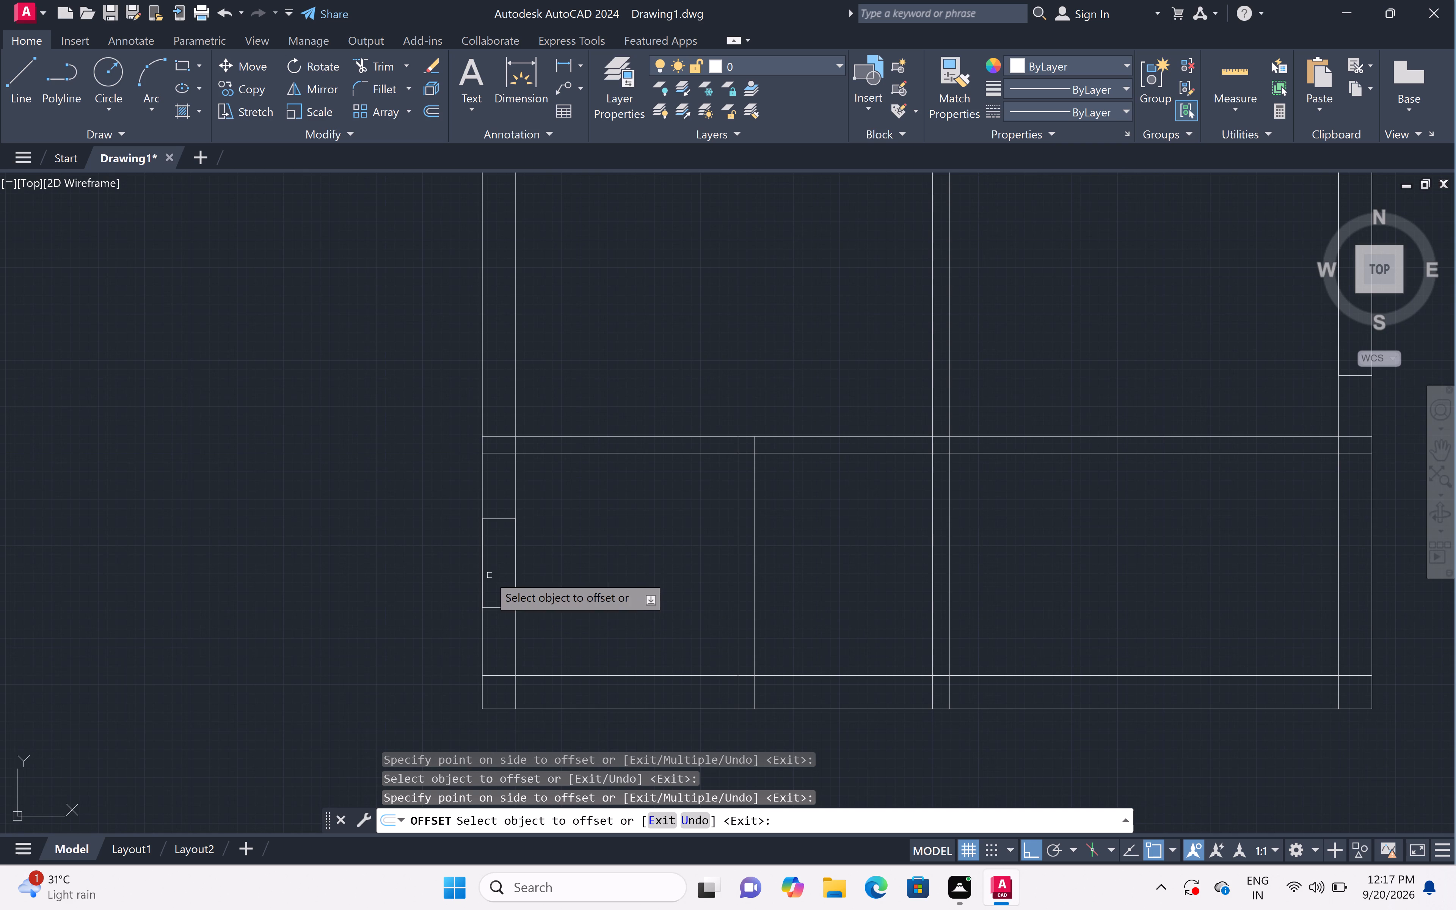
left_click(483, 579)
left_click(558, 586)
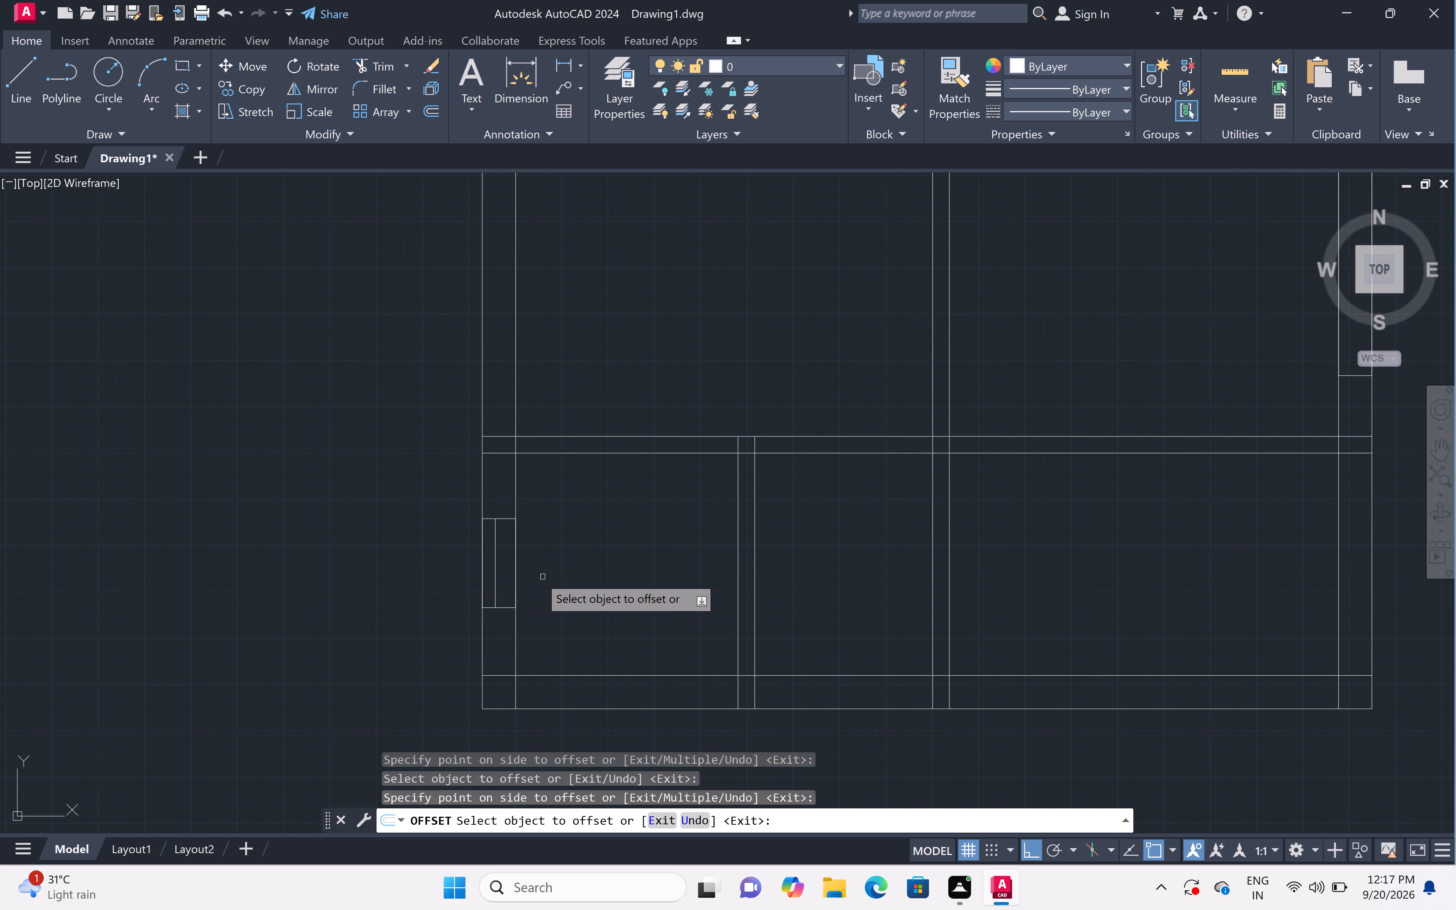
left_click(517, 581)
left_click(255, 563)
scroll(257, 563, "down", 4)
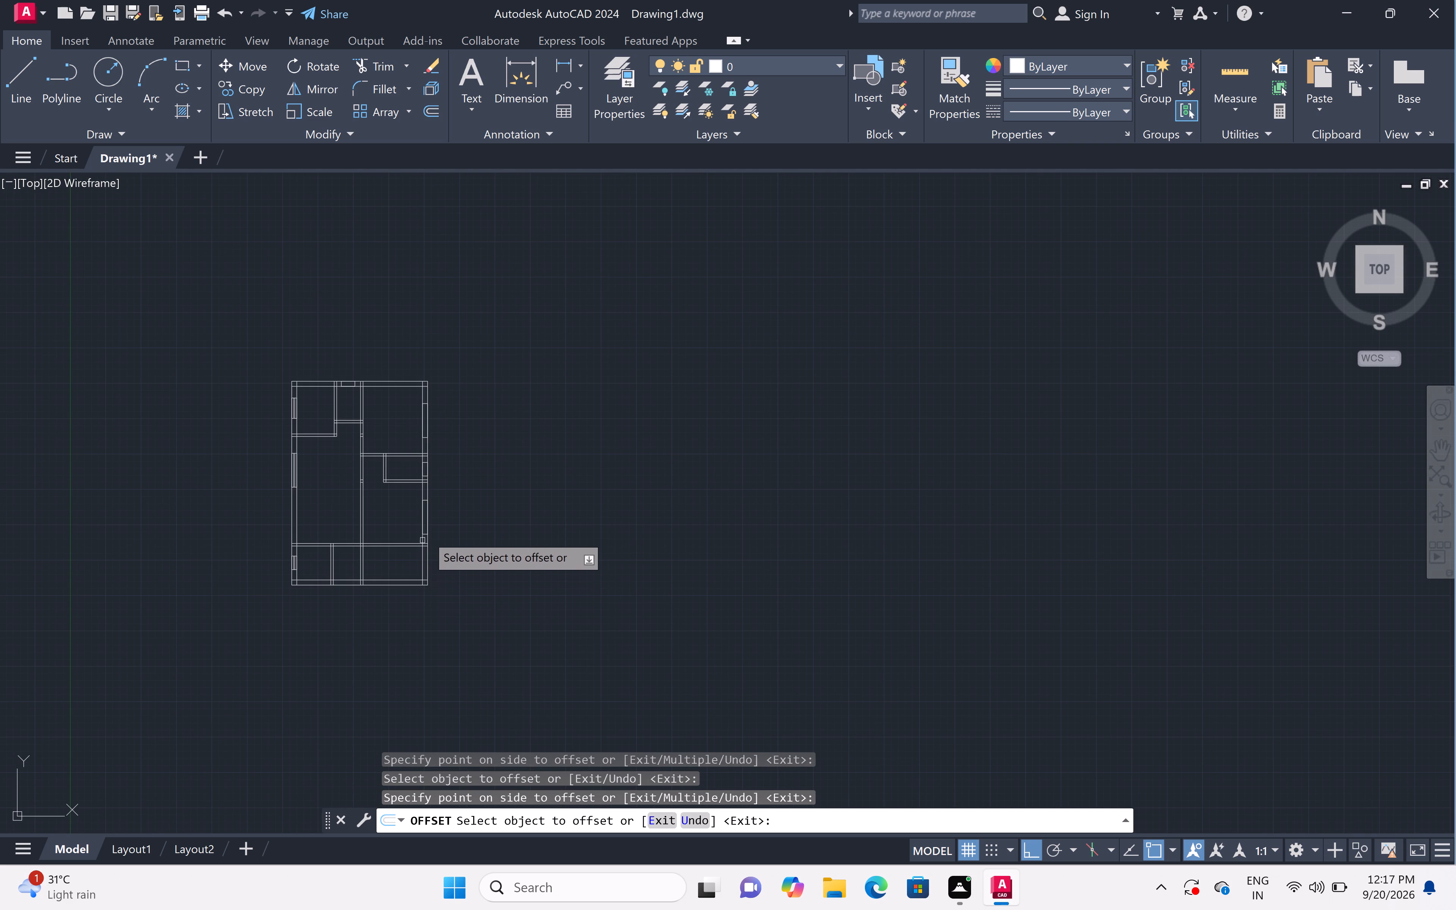
Offset both long sides of the 5' opening in the lower-right room's right outer wall inward by 3.5".
scroll(423, 521, "up", 4)
left_click(417, 519)
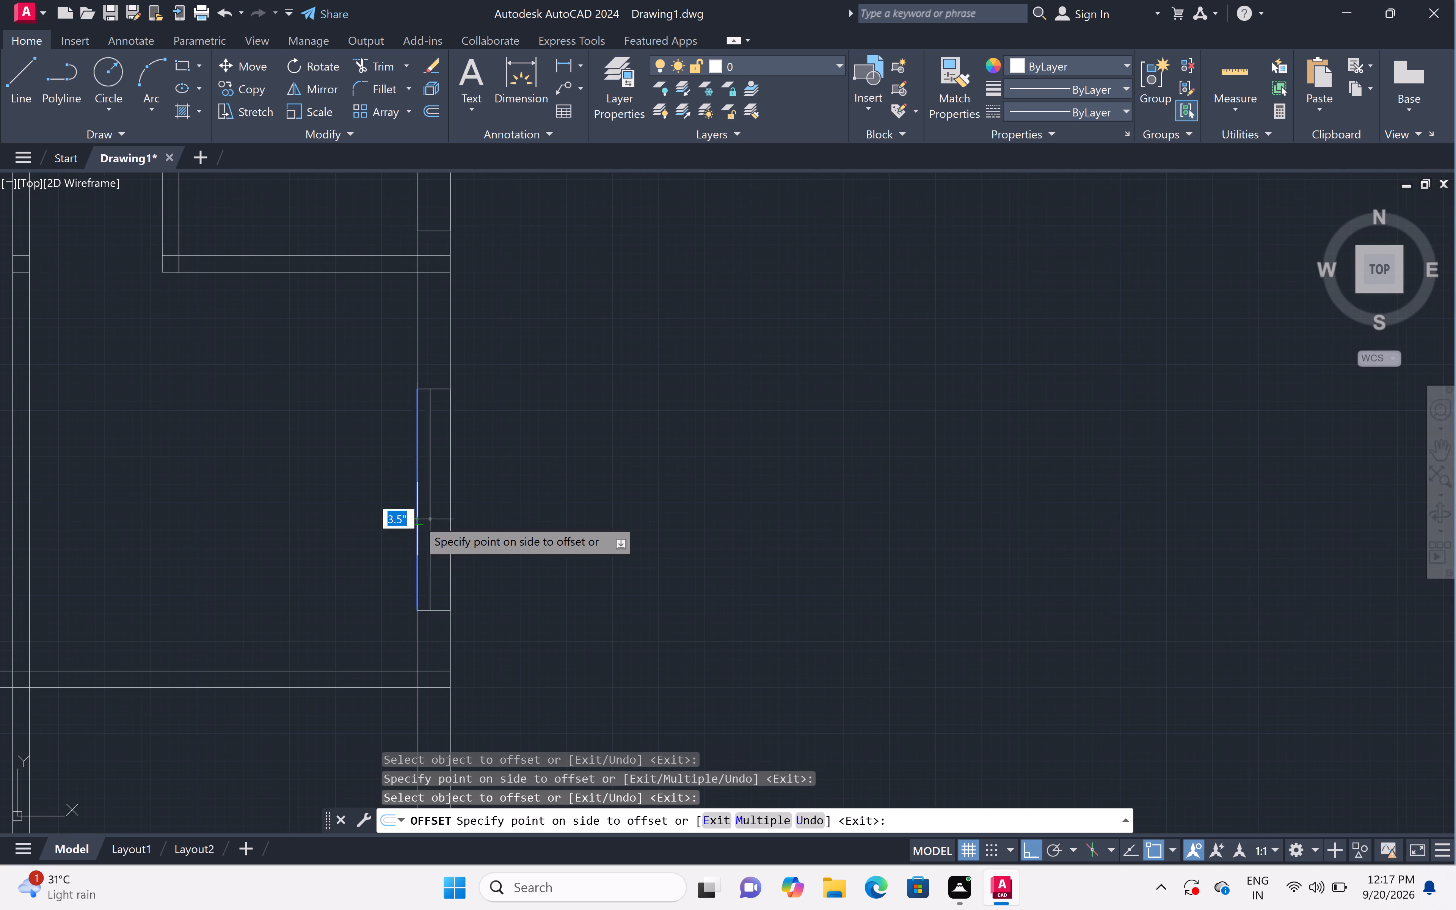
left_click(468, 524)
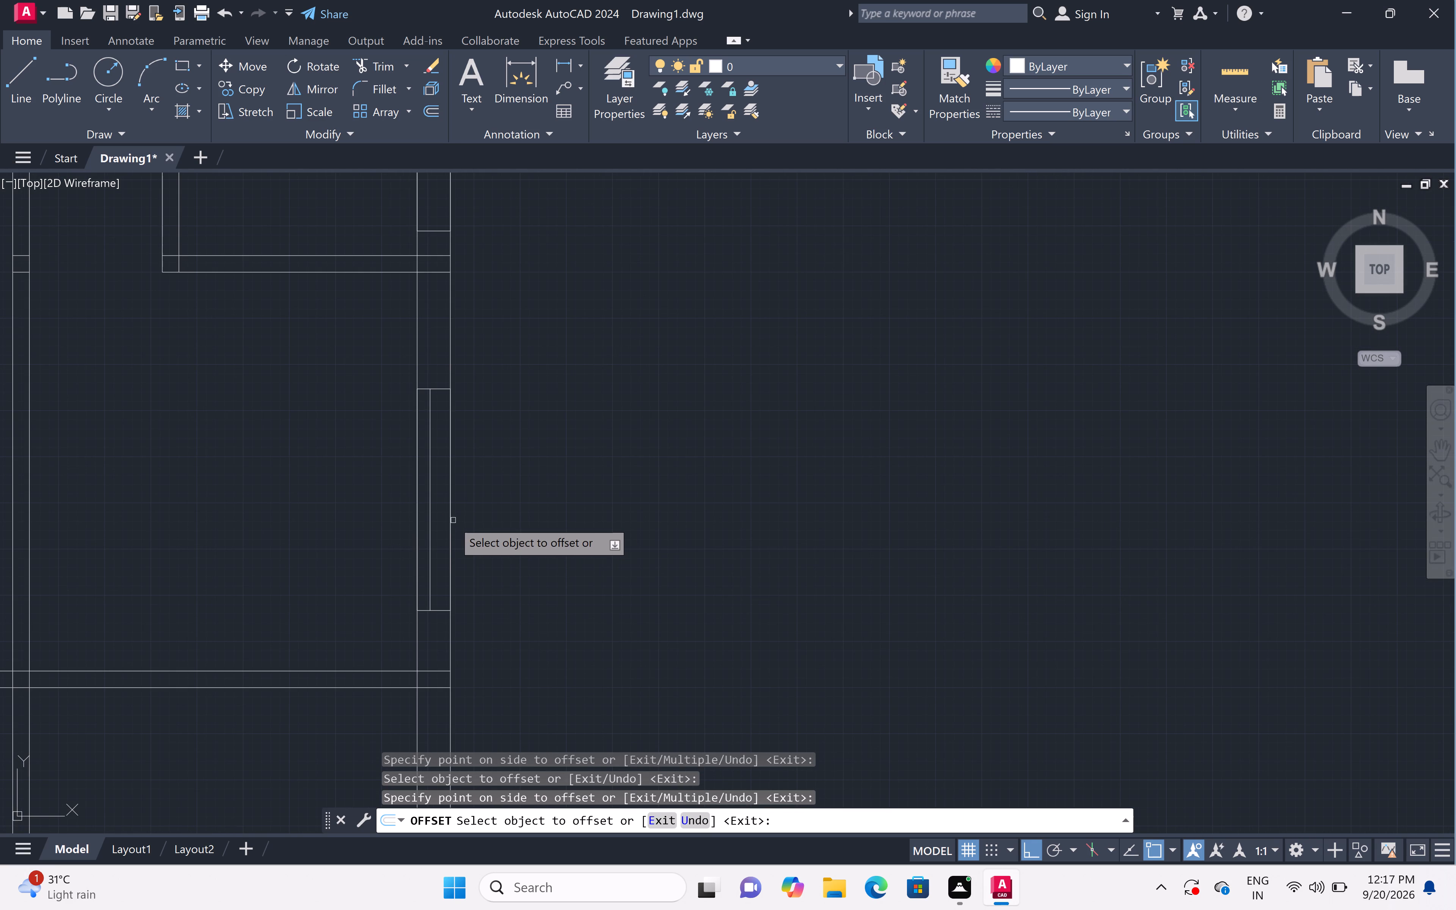
left_click(450, 516)
left_click(259, 514)
Offset both long sides of the 2' opening in the small middle-right room's outer wall inward by 3.5".
scroll(258, 516, "down", 3)
scroll(155, 437, "up", 2)
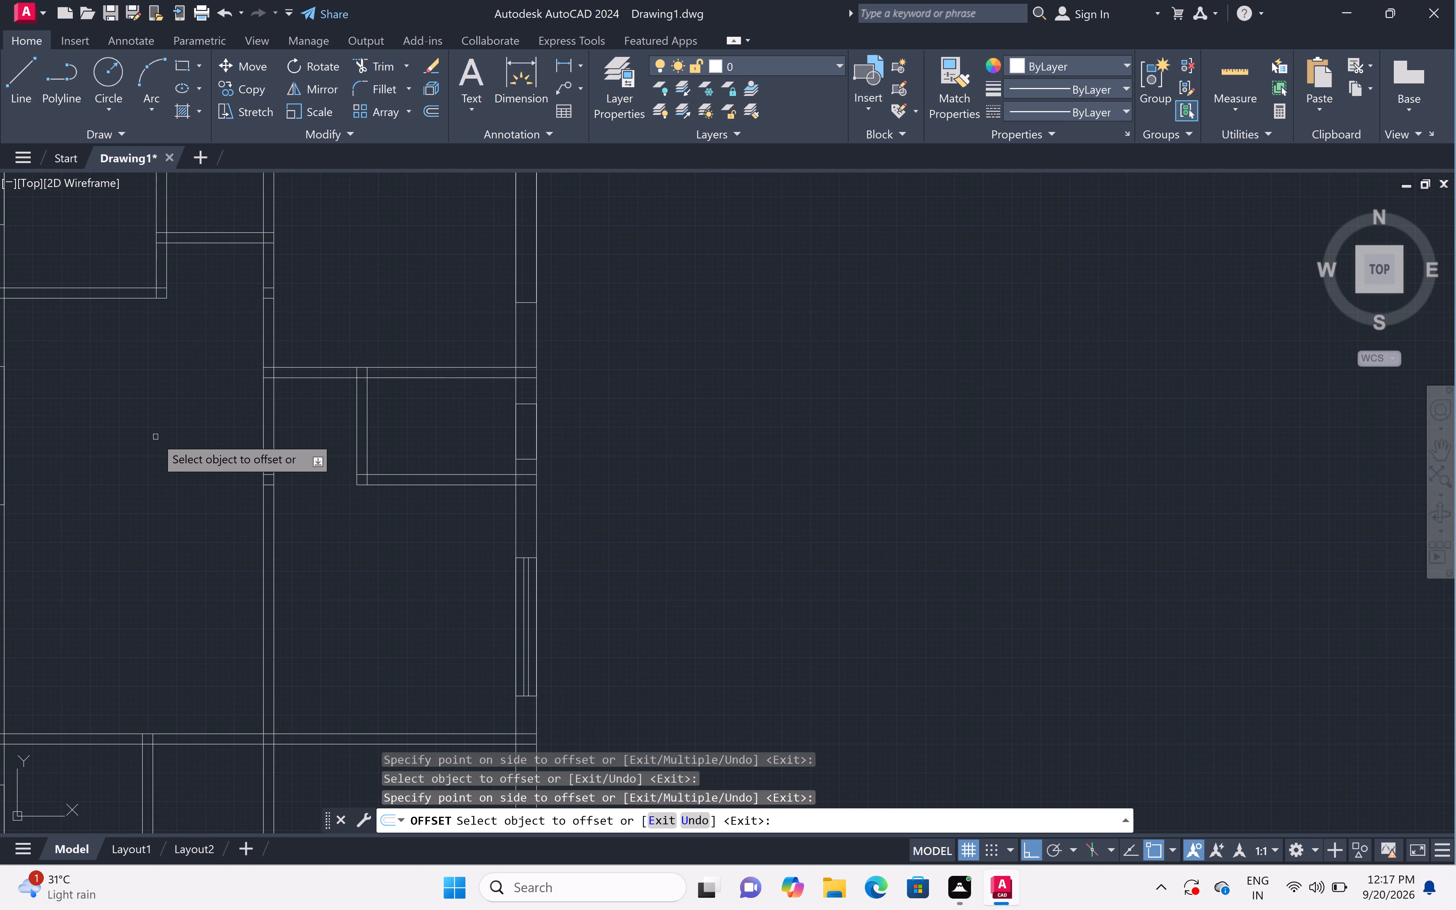
scroll(520, 426, "up", 2)
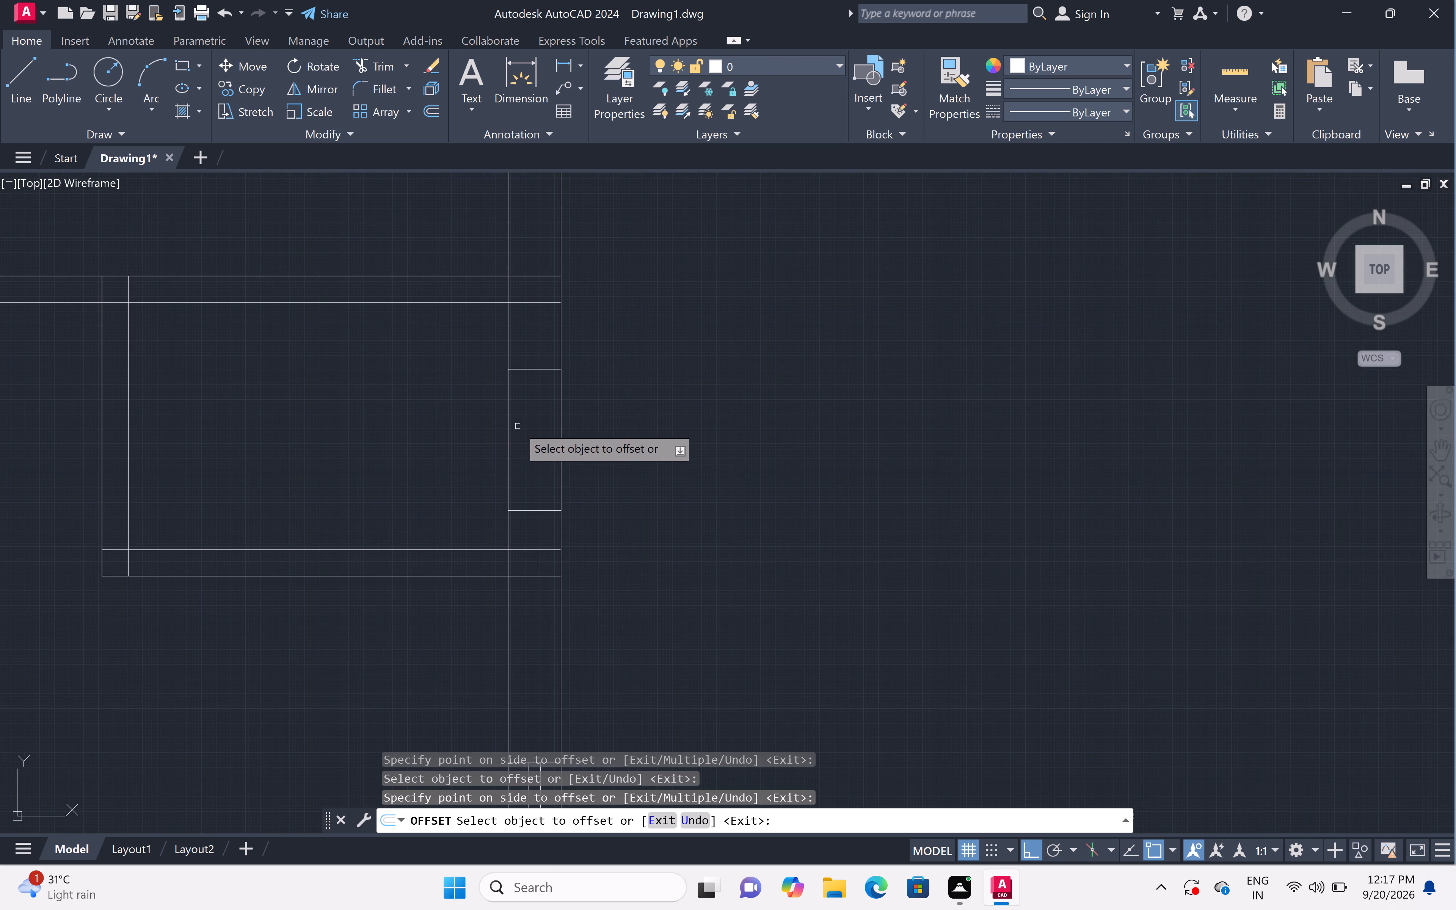
double_click(508, 435)
left_click(544, 435)
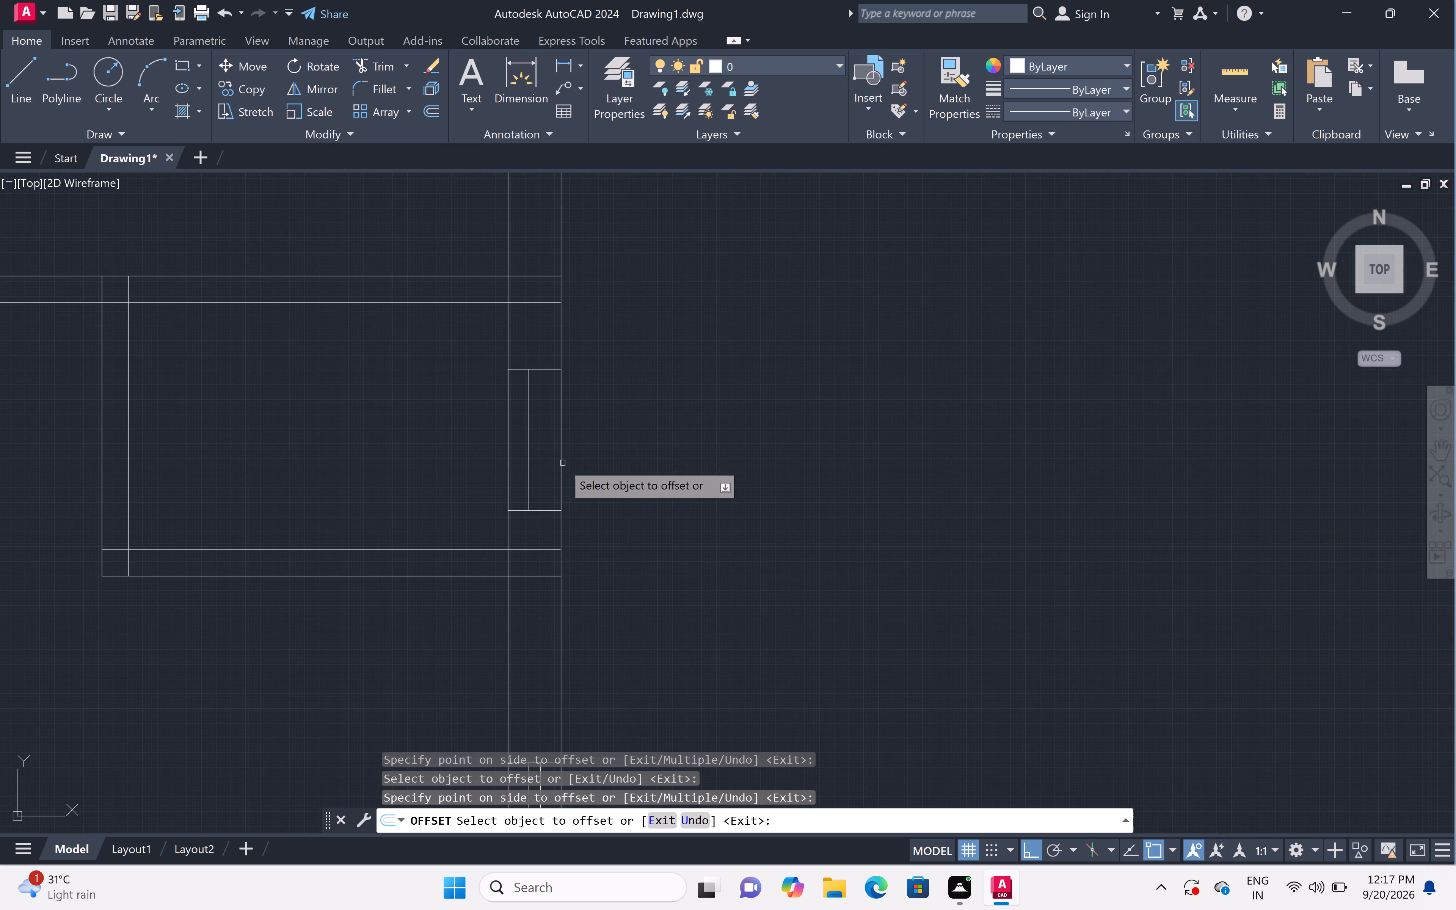
left_click(562, 463)
left_click(396, 460)
Offset both long sides of the 5' opening in the top-right room's right outer wall inward by 3.5".
scroll(413, 464, "down", 4)
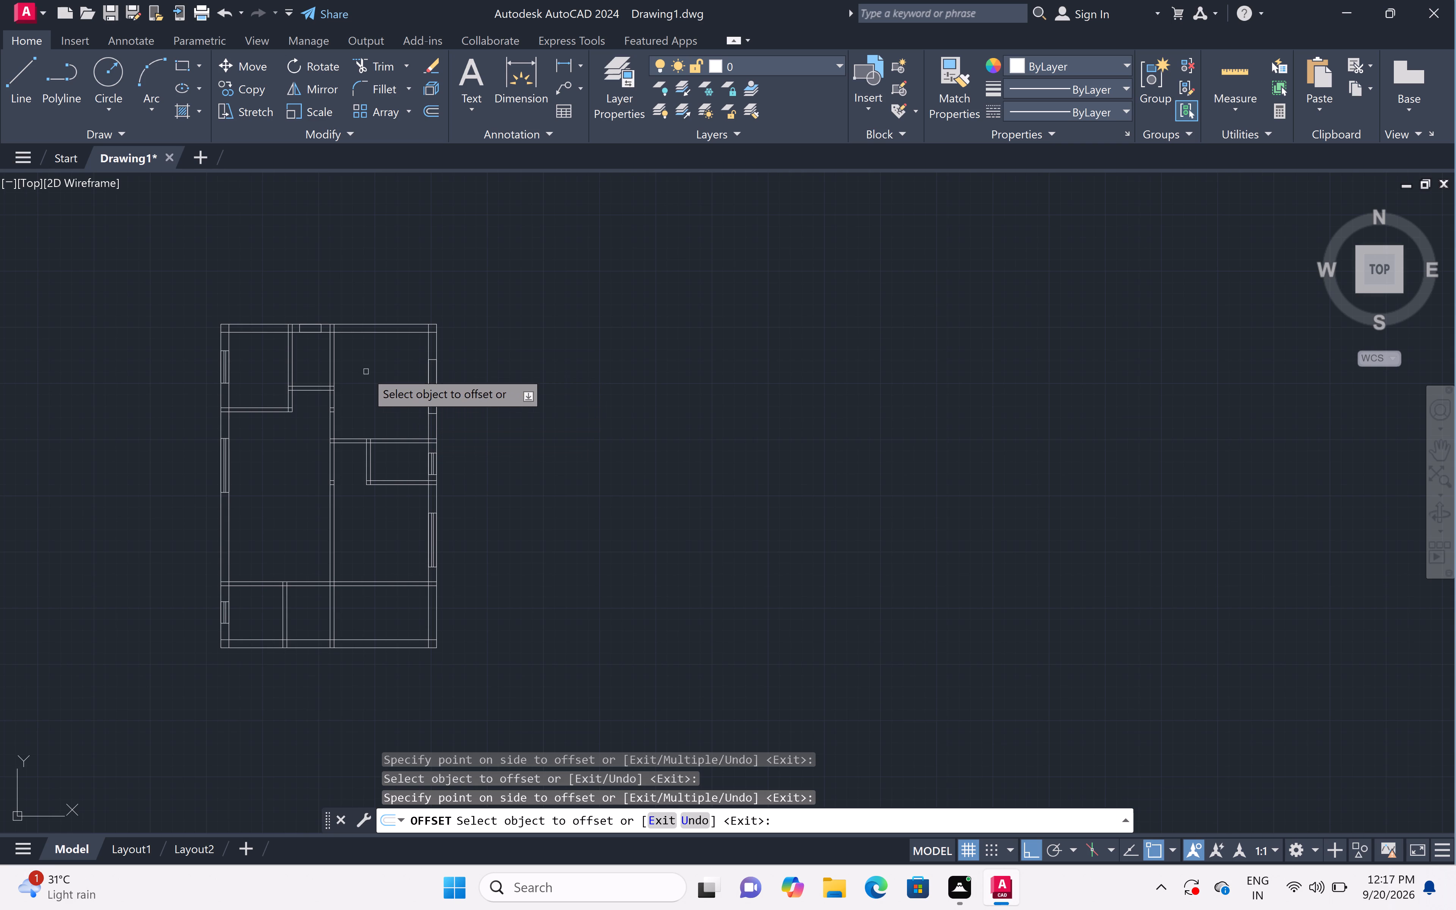
scroll(366, 372, "up", 3)
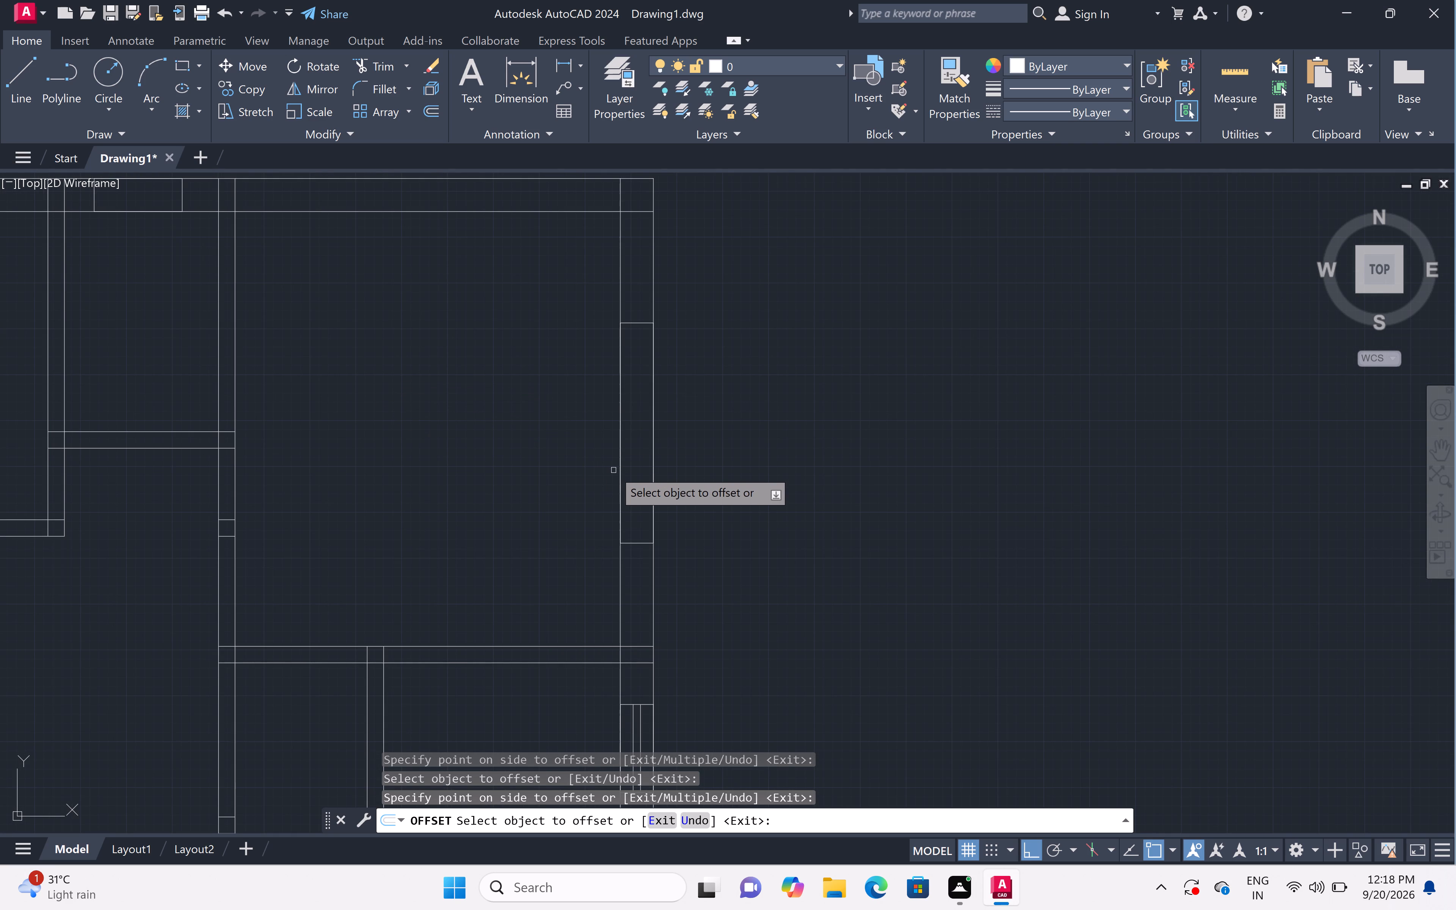
left_click(620, 477)
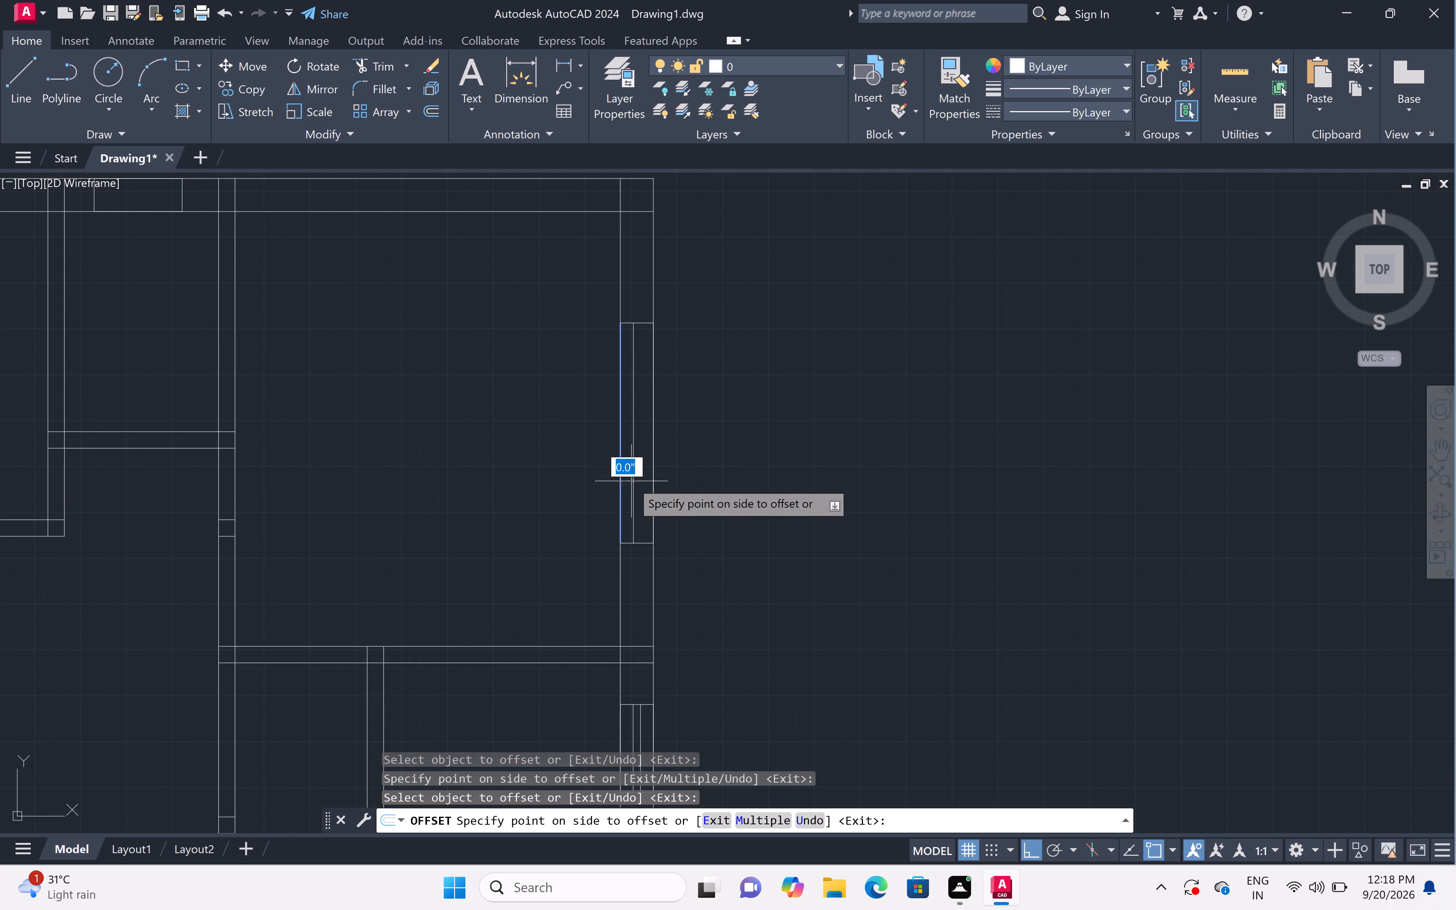
left_click(663, 480)
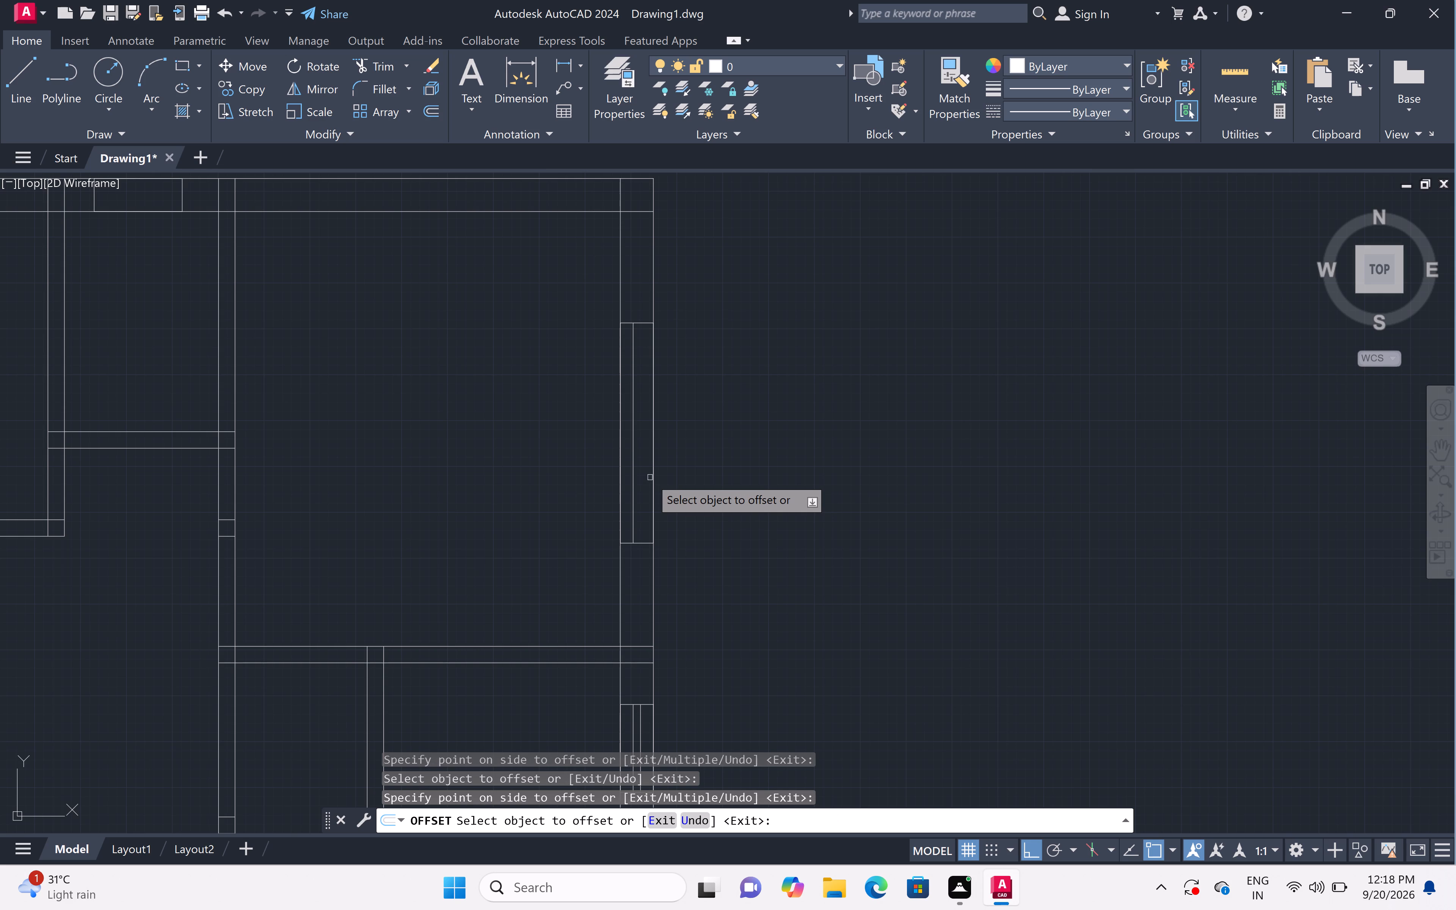
left_click(650, 477)
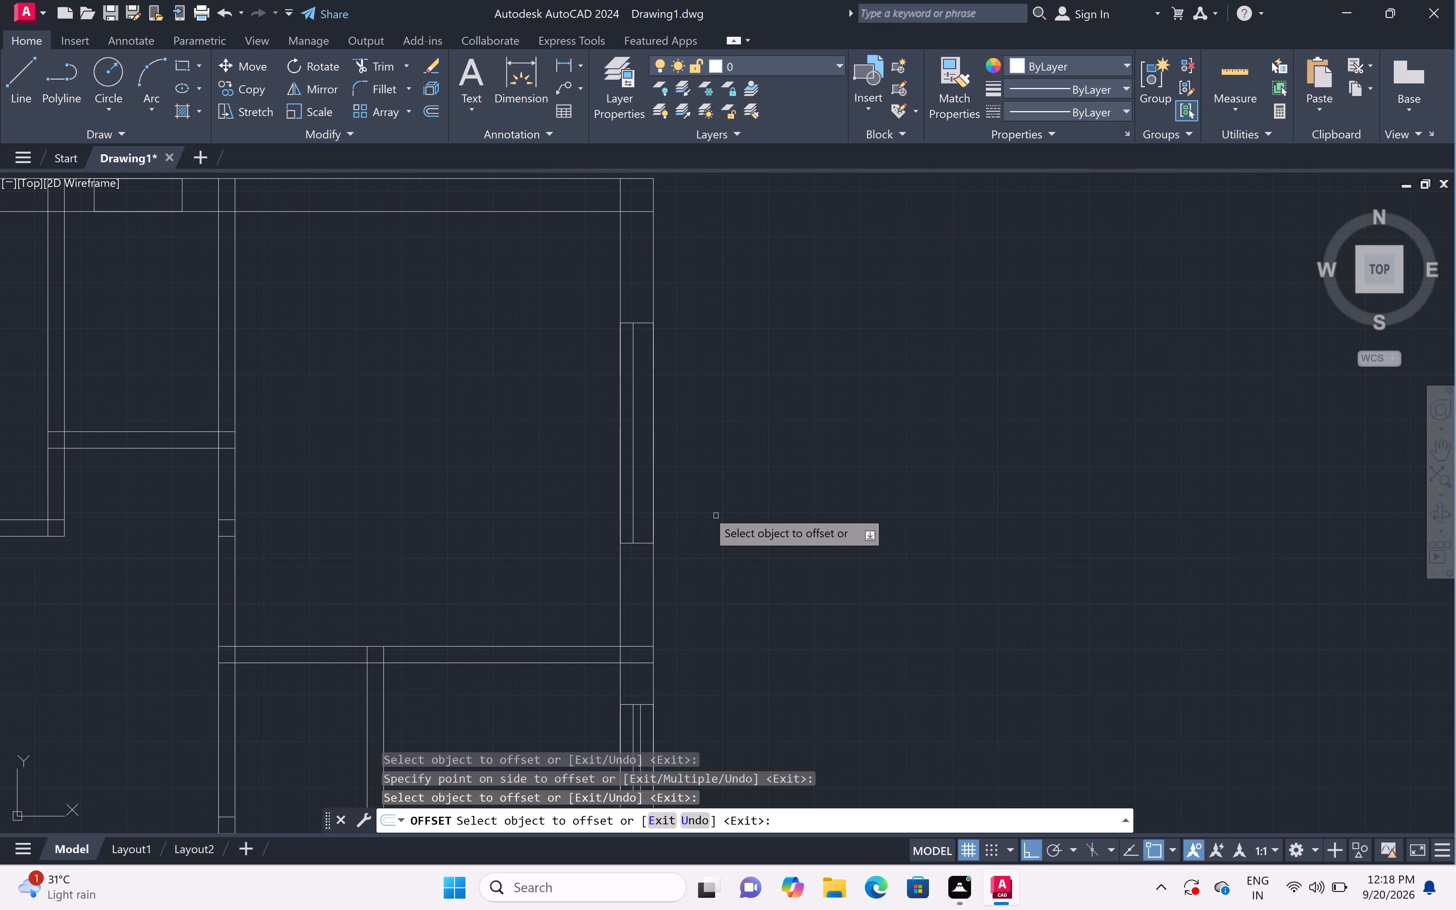
left_click(657, 501)
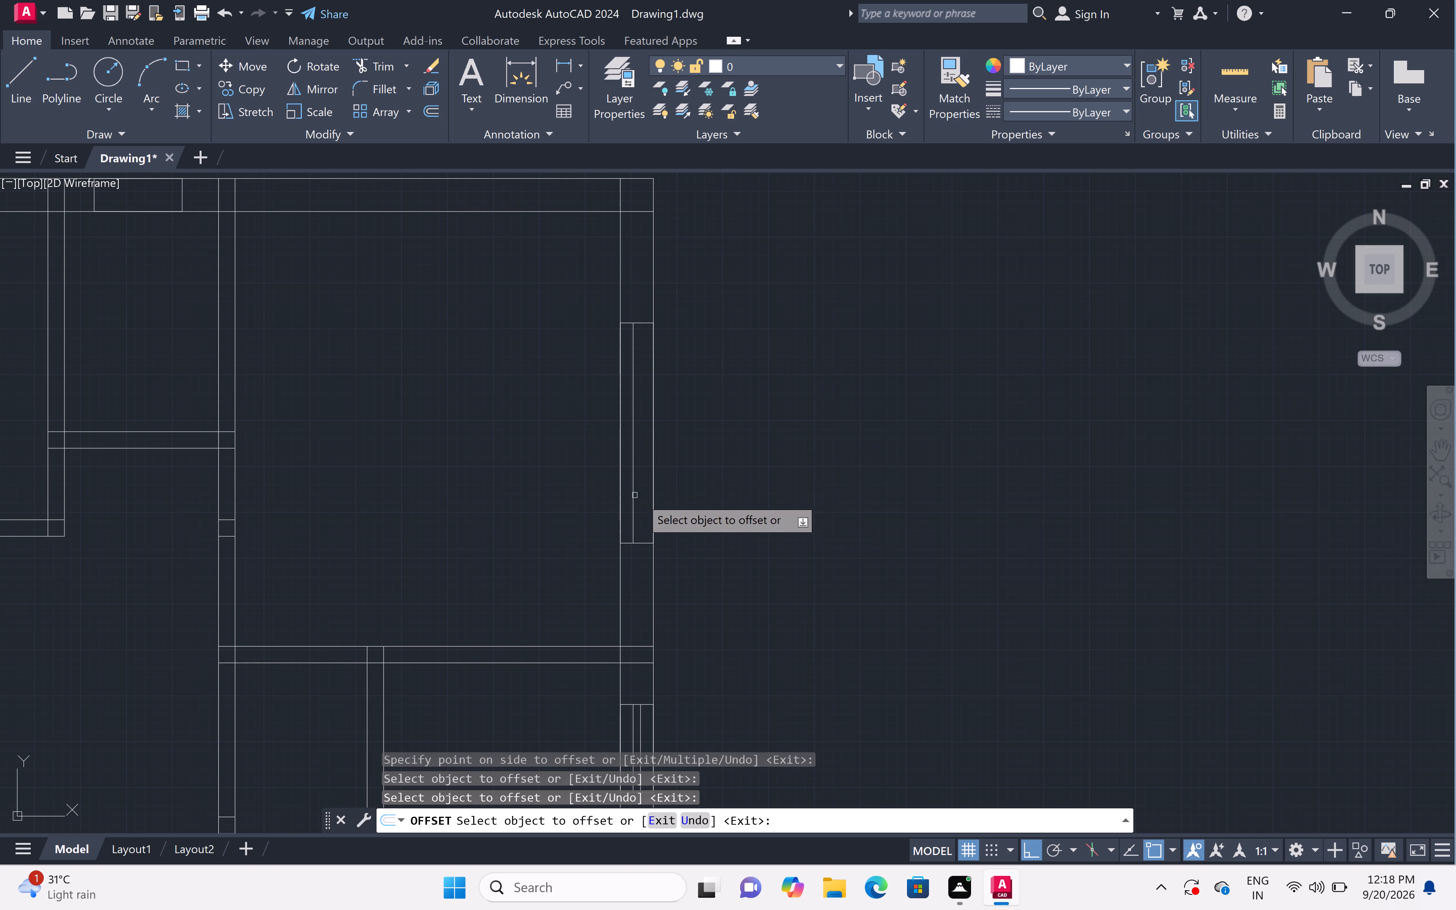
left_click(658, 500)
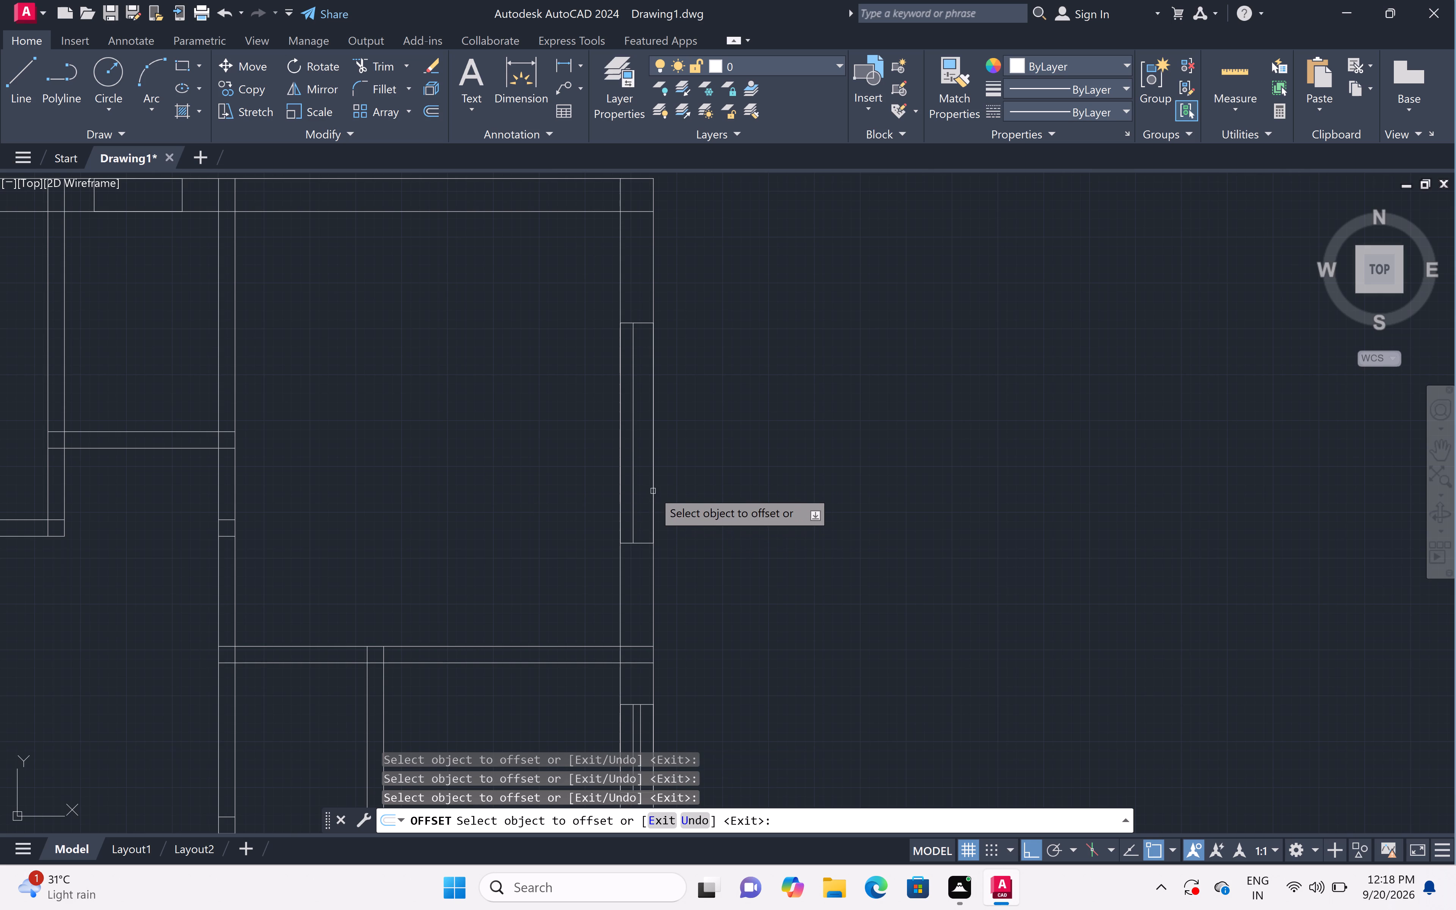
double_click(650, 491)
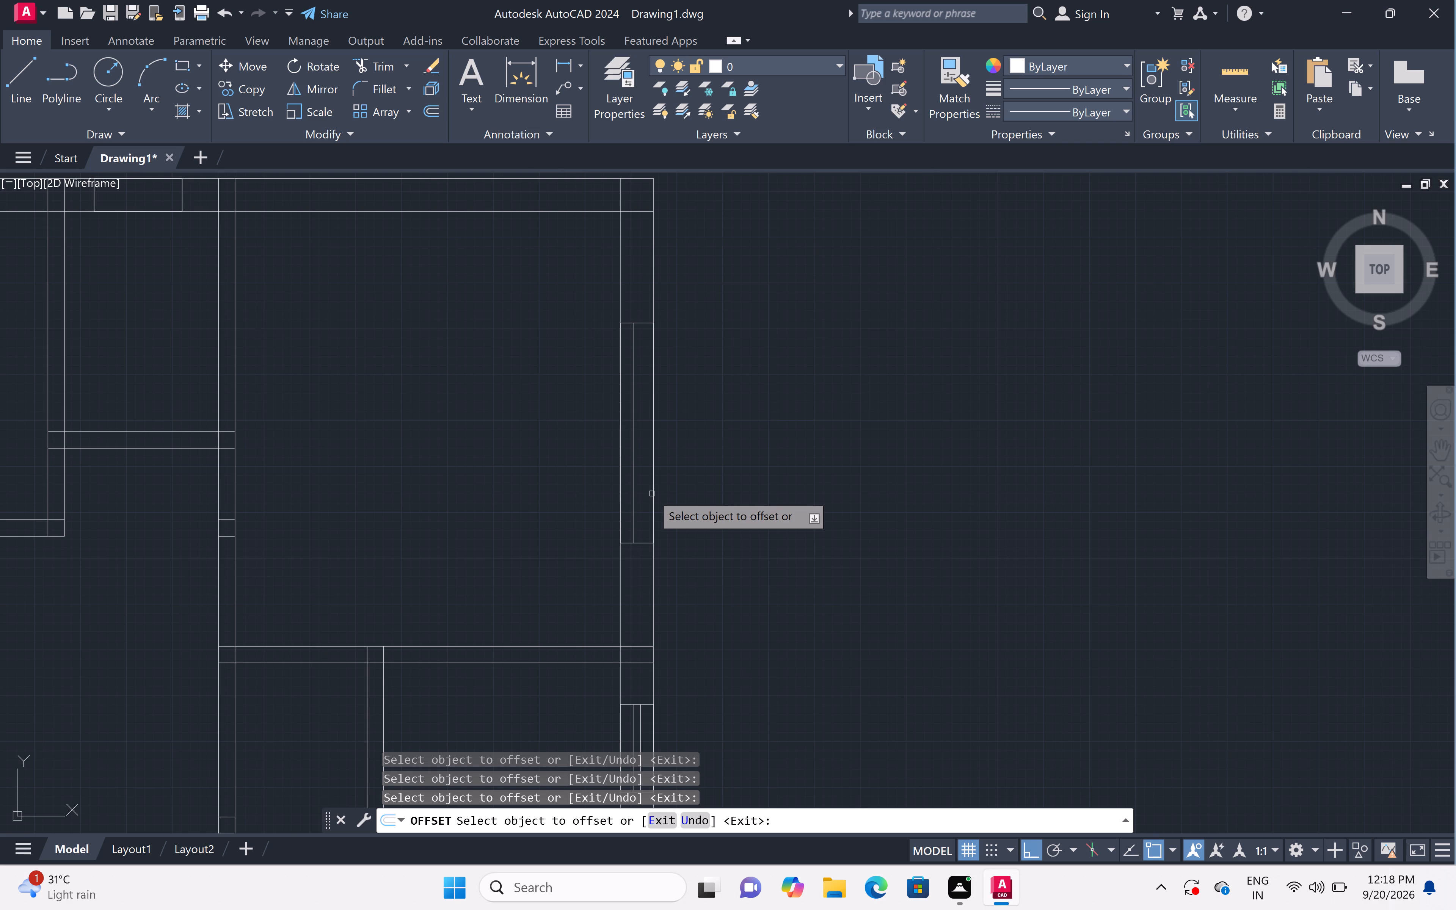
double_click(655, 500)
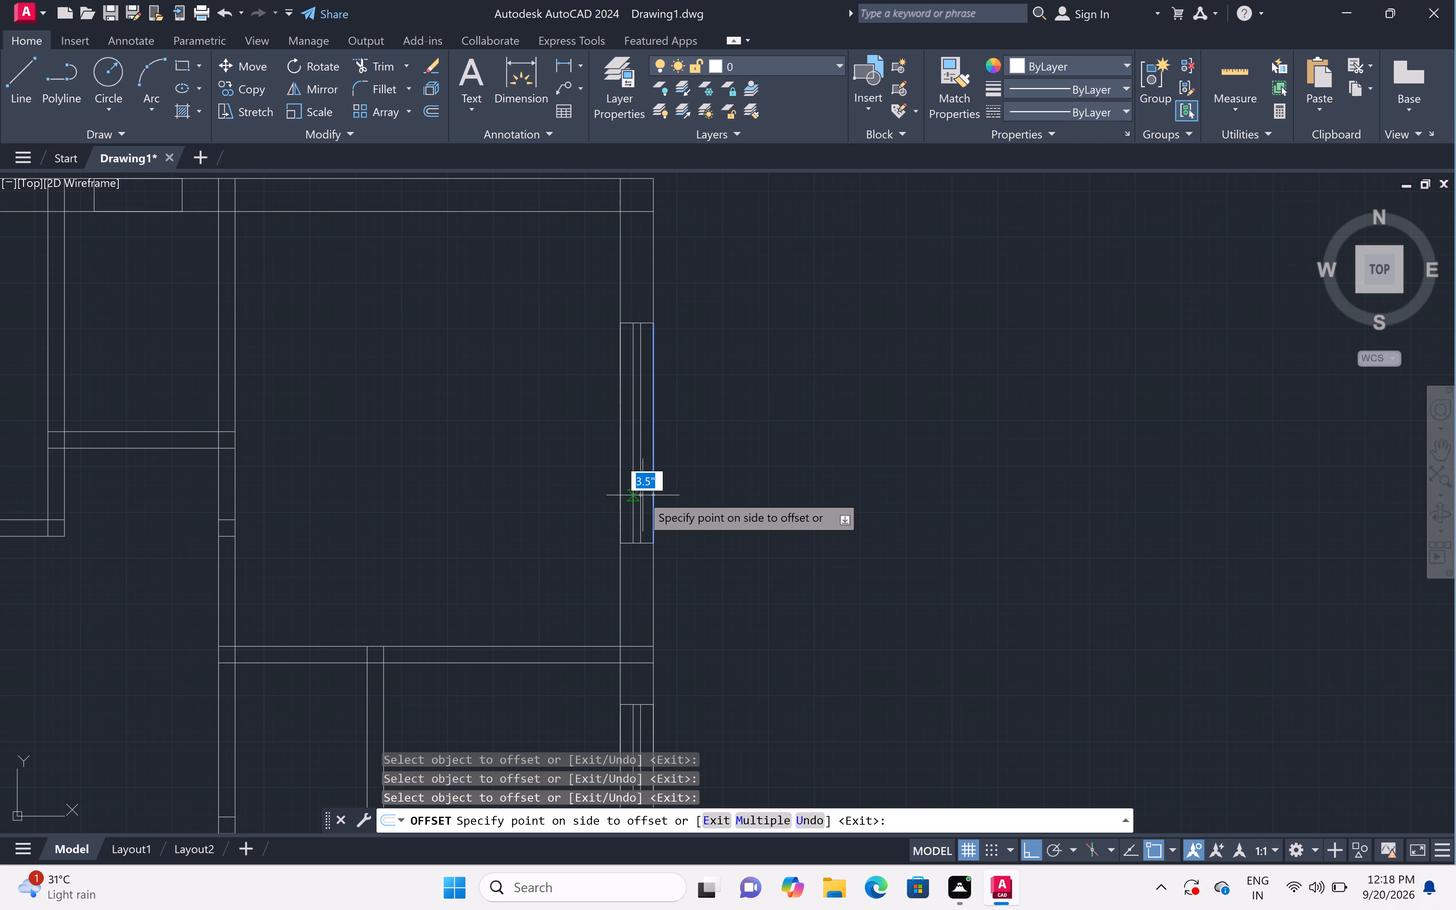
left_click(628, 494)
Offset both long sides of the 2' opening in the small top-middle room's top outer wall inward by 3.5".
scroll(631, 472, "down", 3)
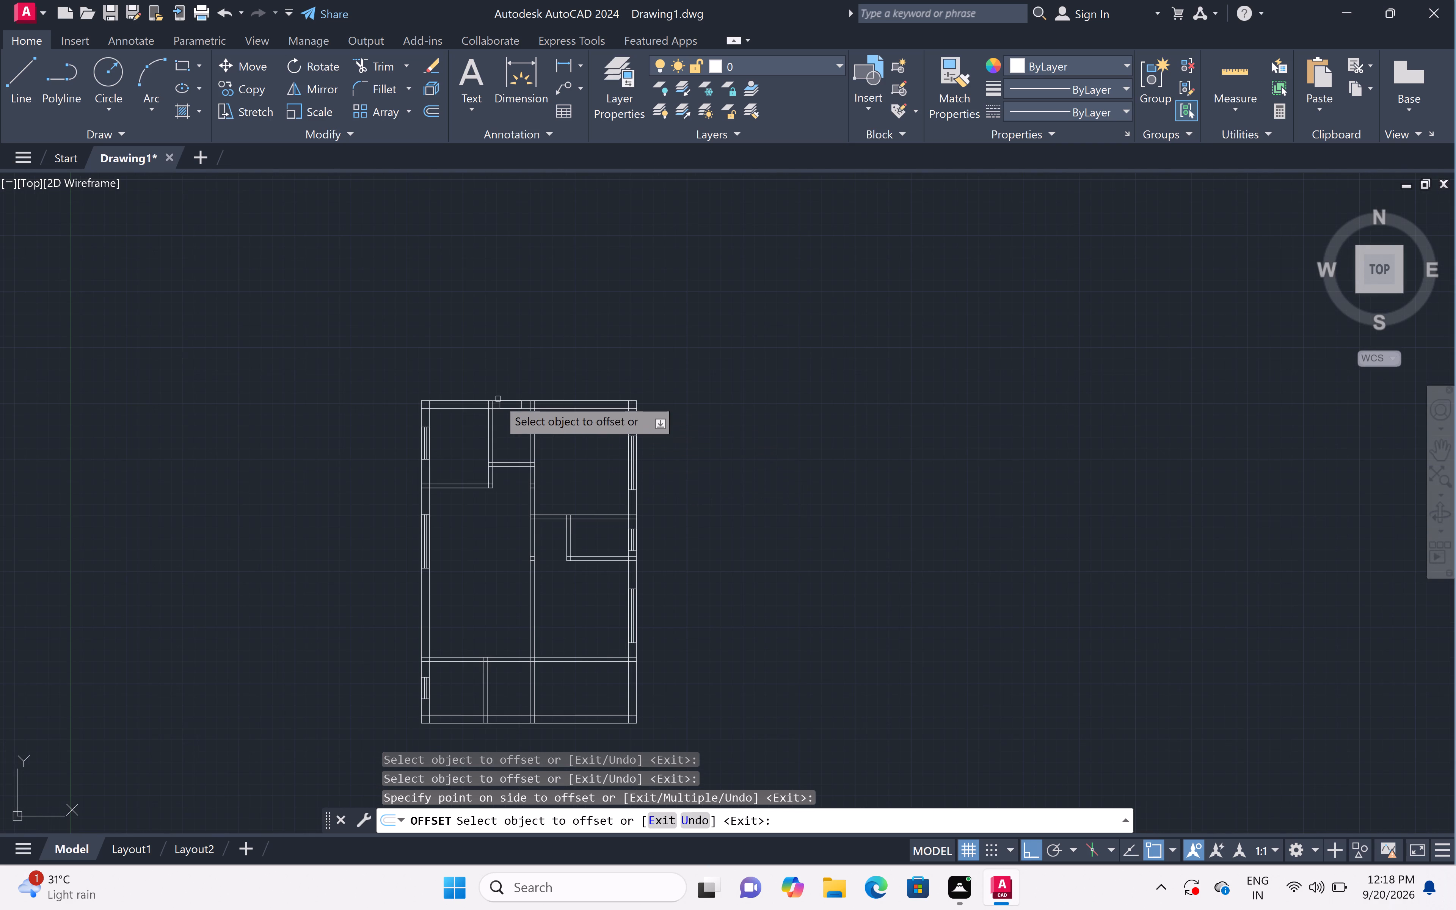
scroll(498, 399, "up", 5)
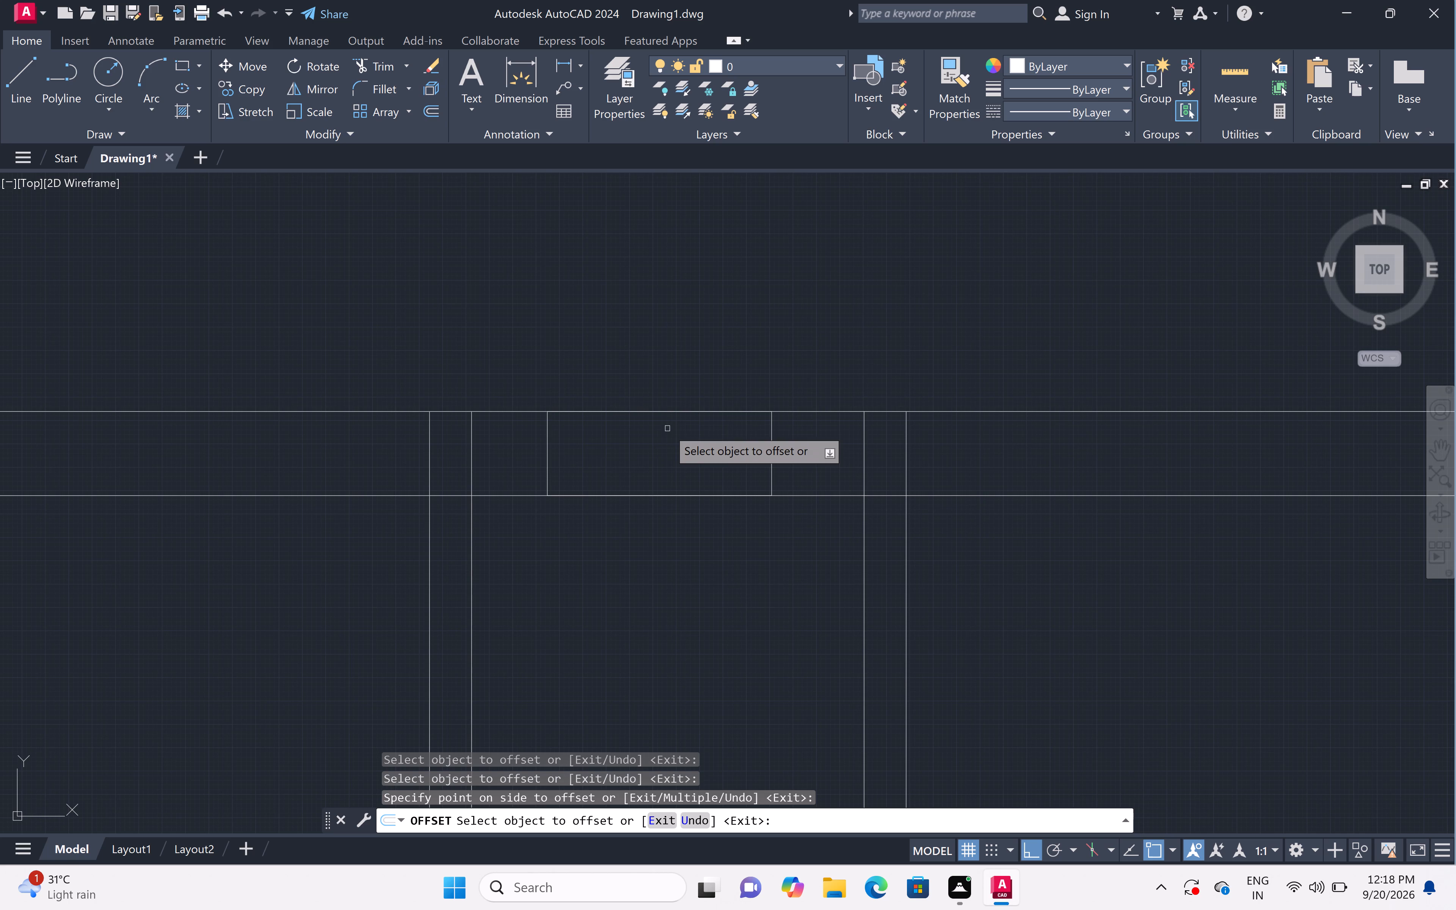
left_click(669, 411)
left_click(668, 499)
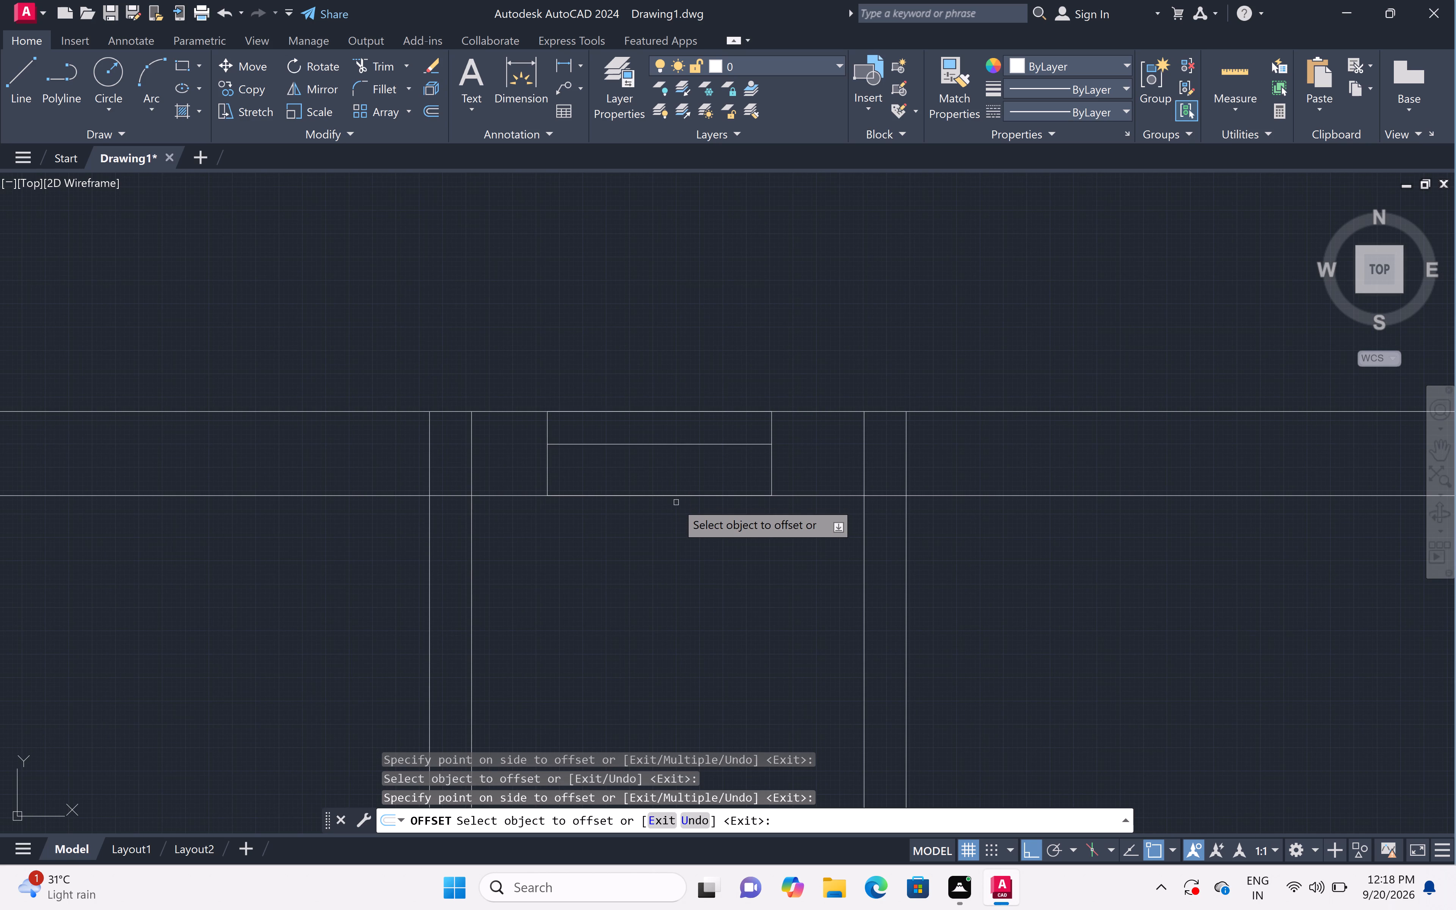
left_click(643, 493)
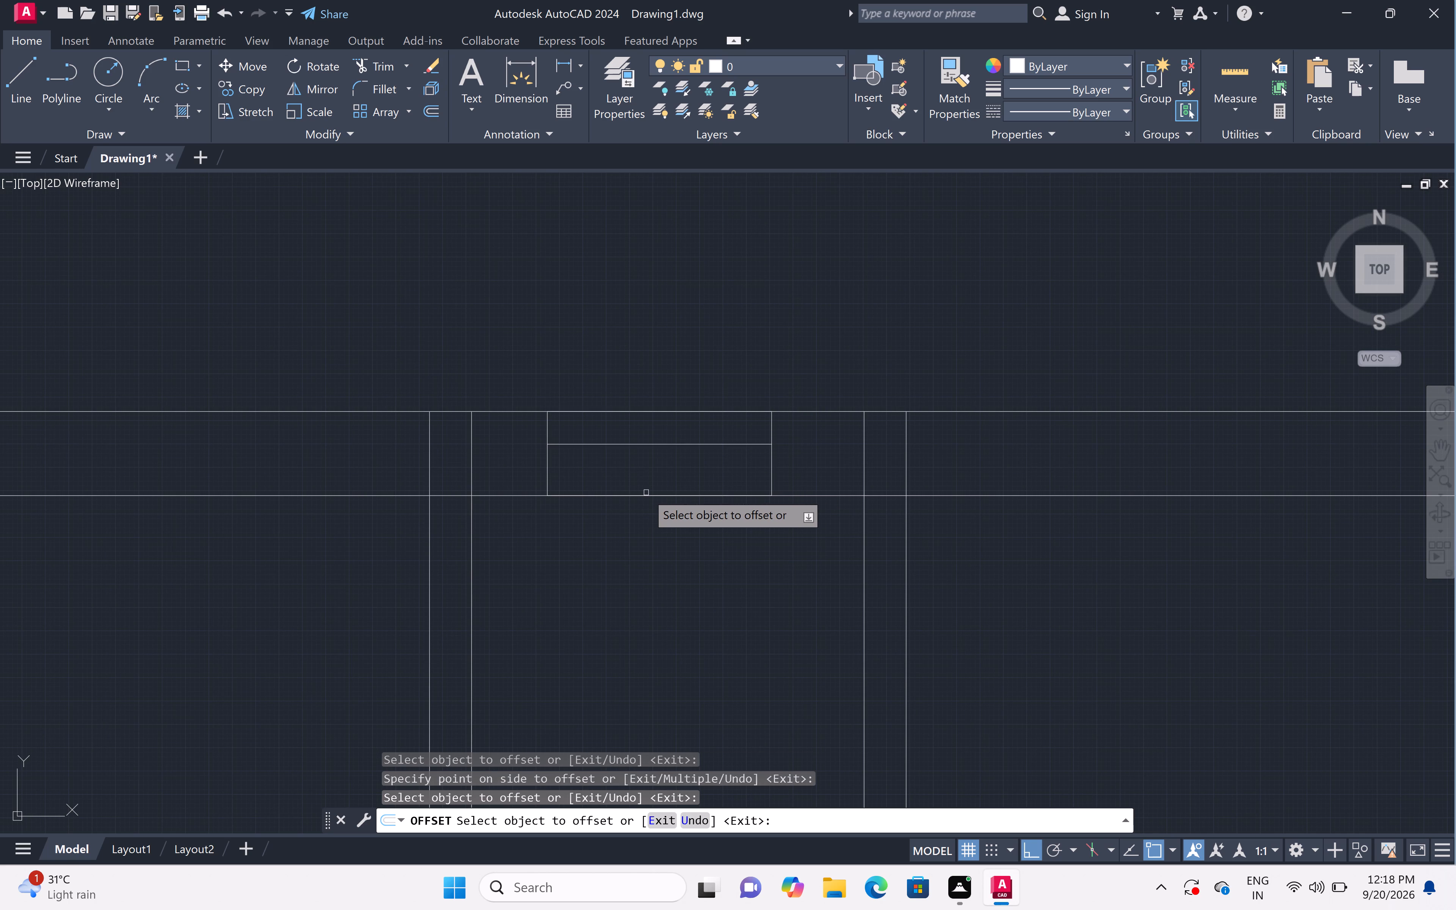
triple_click(640, 496)
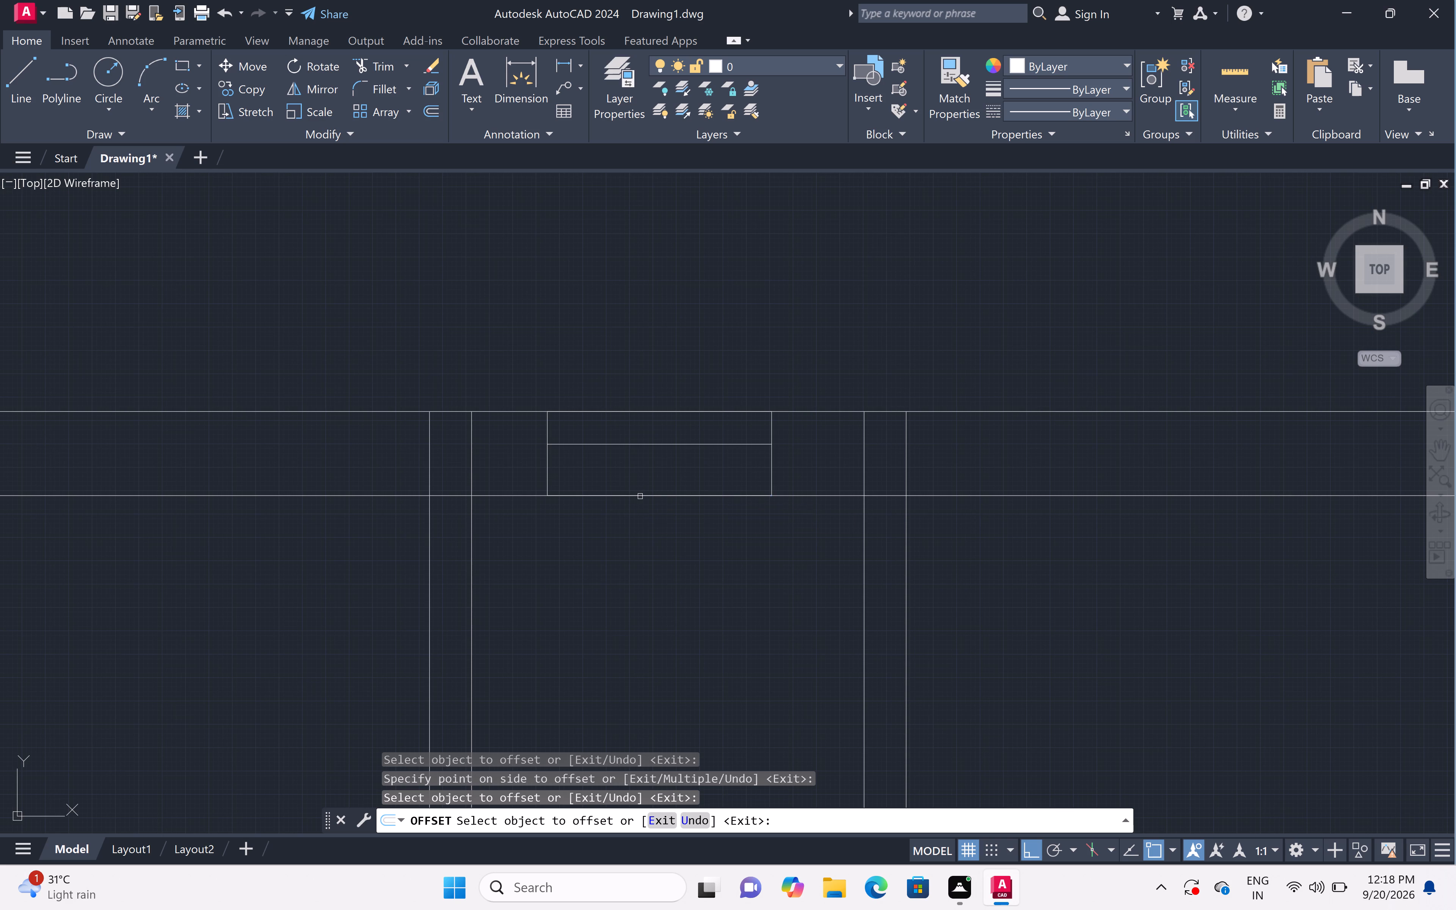
double_click(636, 402)
scroll(635, 401, "down", 5)
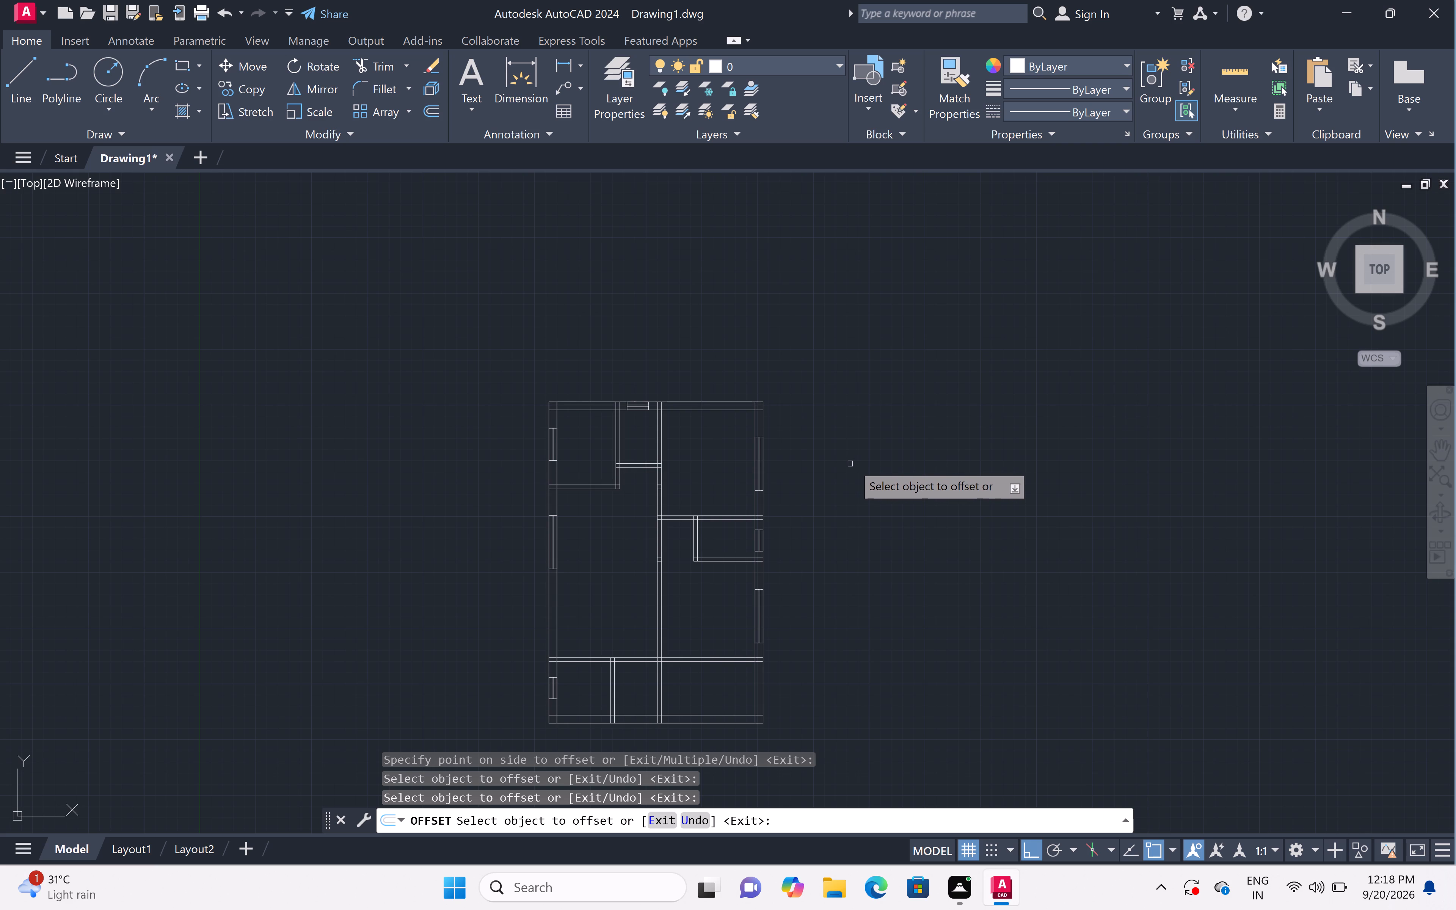
key("Escape")
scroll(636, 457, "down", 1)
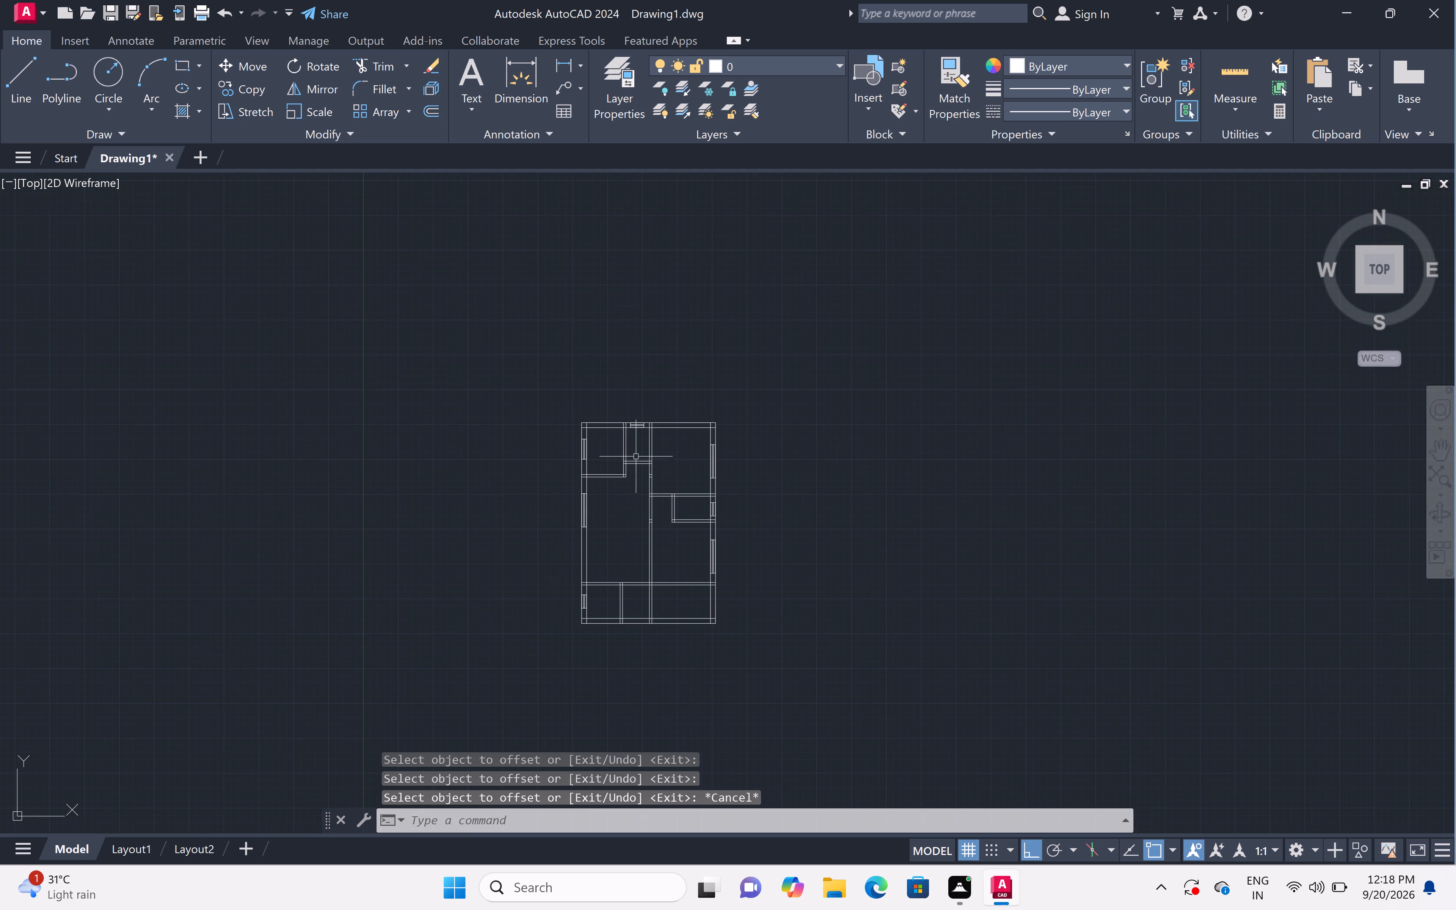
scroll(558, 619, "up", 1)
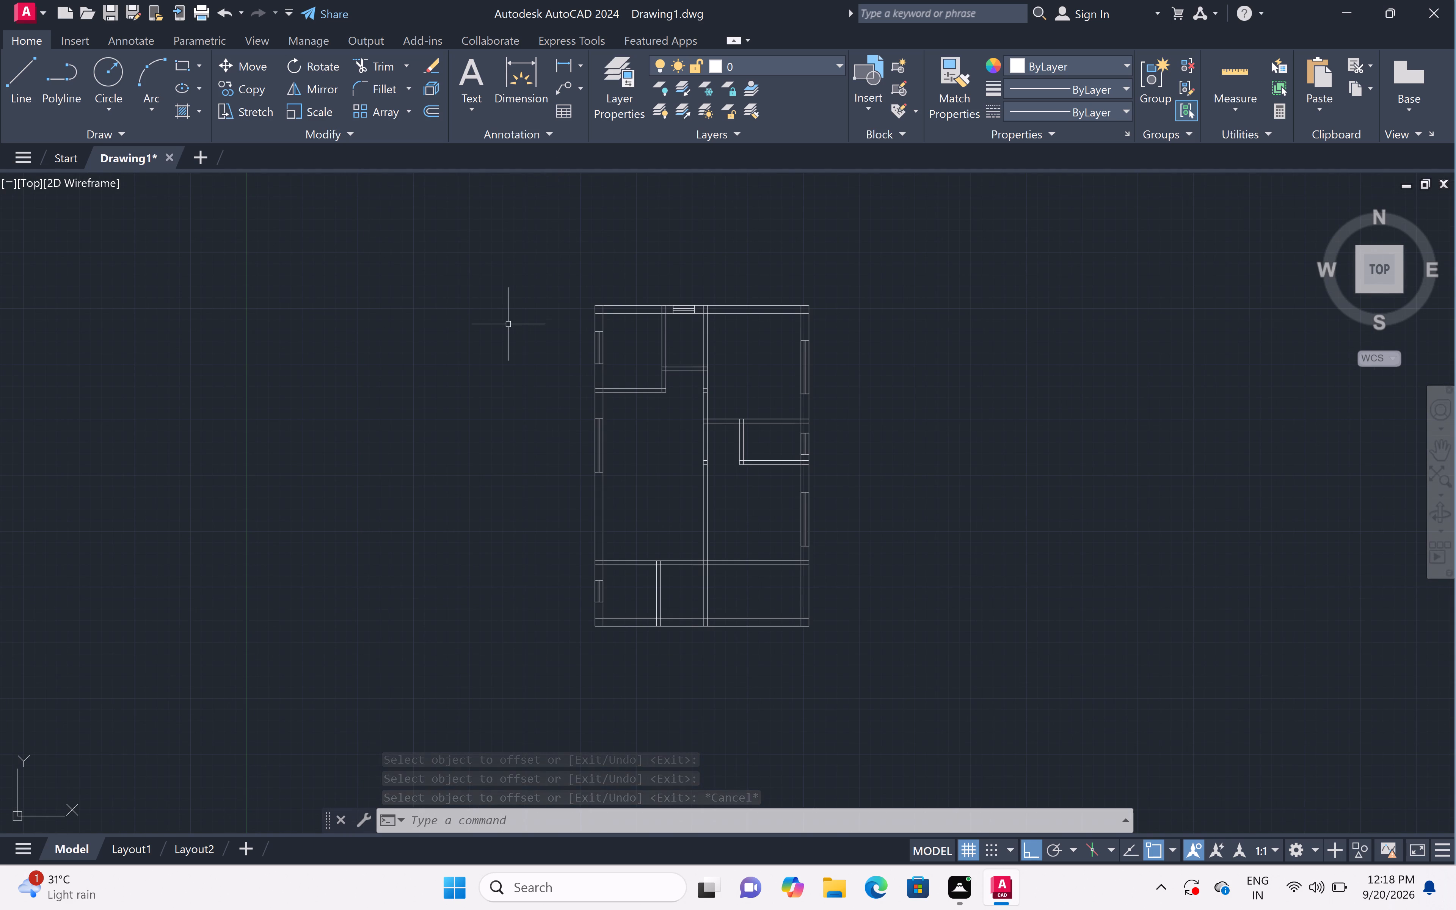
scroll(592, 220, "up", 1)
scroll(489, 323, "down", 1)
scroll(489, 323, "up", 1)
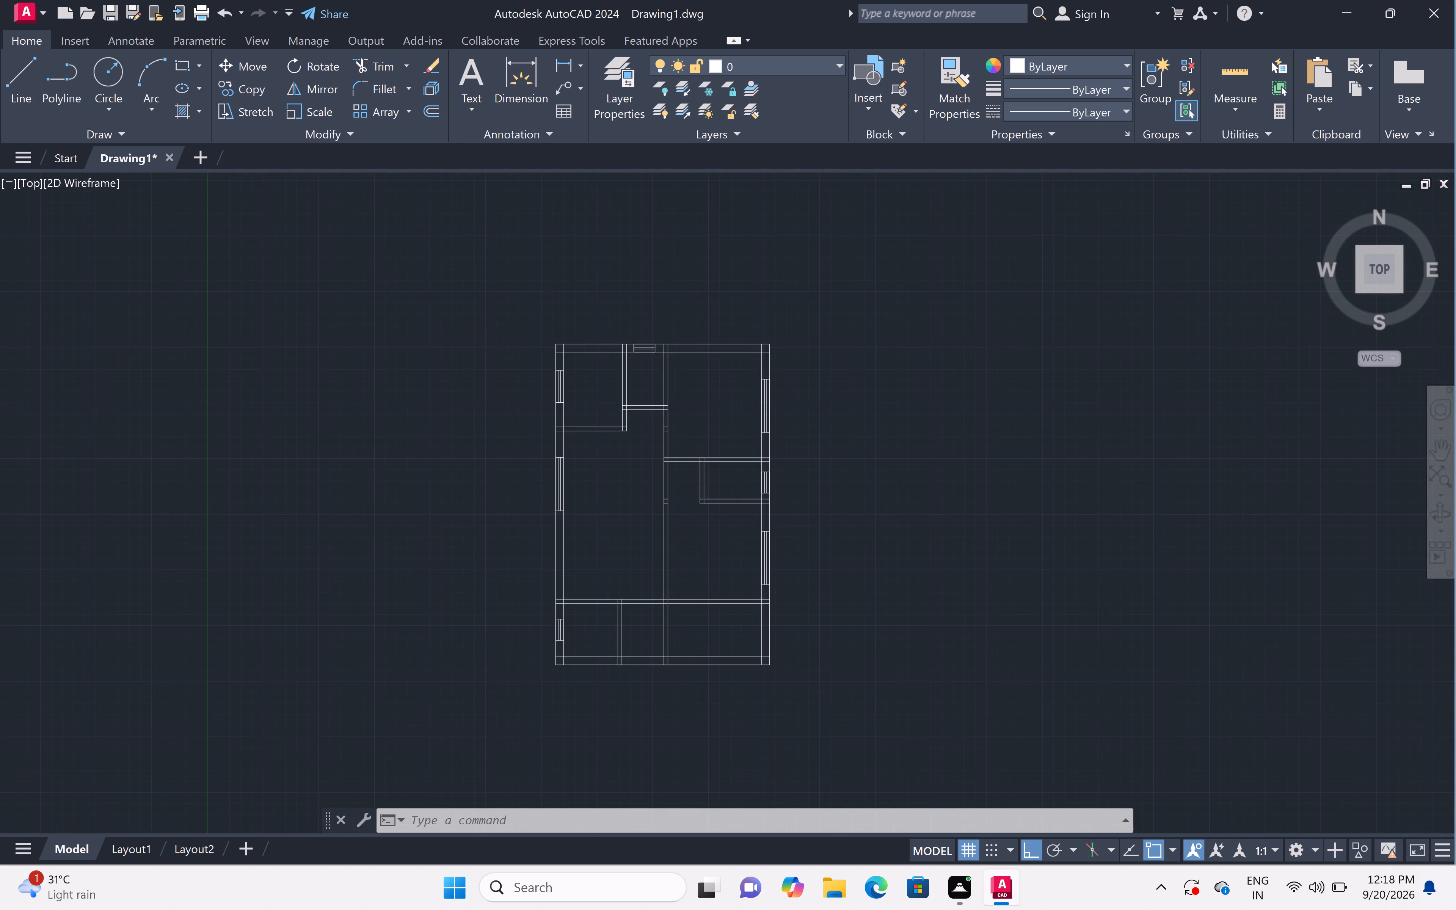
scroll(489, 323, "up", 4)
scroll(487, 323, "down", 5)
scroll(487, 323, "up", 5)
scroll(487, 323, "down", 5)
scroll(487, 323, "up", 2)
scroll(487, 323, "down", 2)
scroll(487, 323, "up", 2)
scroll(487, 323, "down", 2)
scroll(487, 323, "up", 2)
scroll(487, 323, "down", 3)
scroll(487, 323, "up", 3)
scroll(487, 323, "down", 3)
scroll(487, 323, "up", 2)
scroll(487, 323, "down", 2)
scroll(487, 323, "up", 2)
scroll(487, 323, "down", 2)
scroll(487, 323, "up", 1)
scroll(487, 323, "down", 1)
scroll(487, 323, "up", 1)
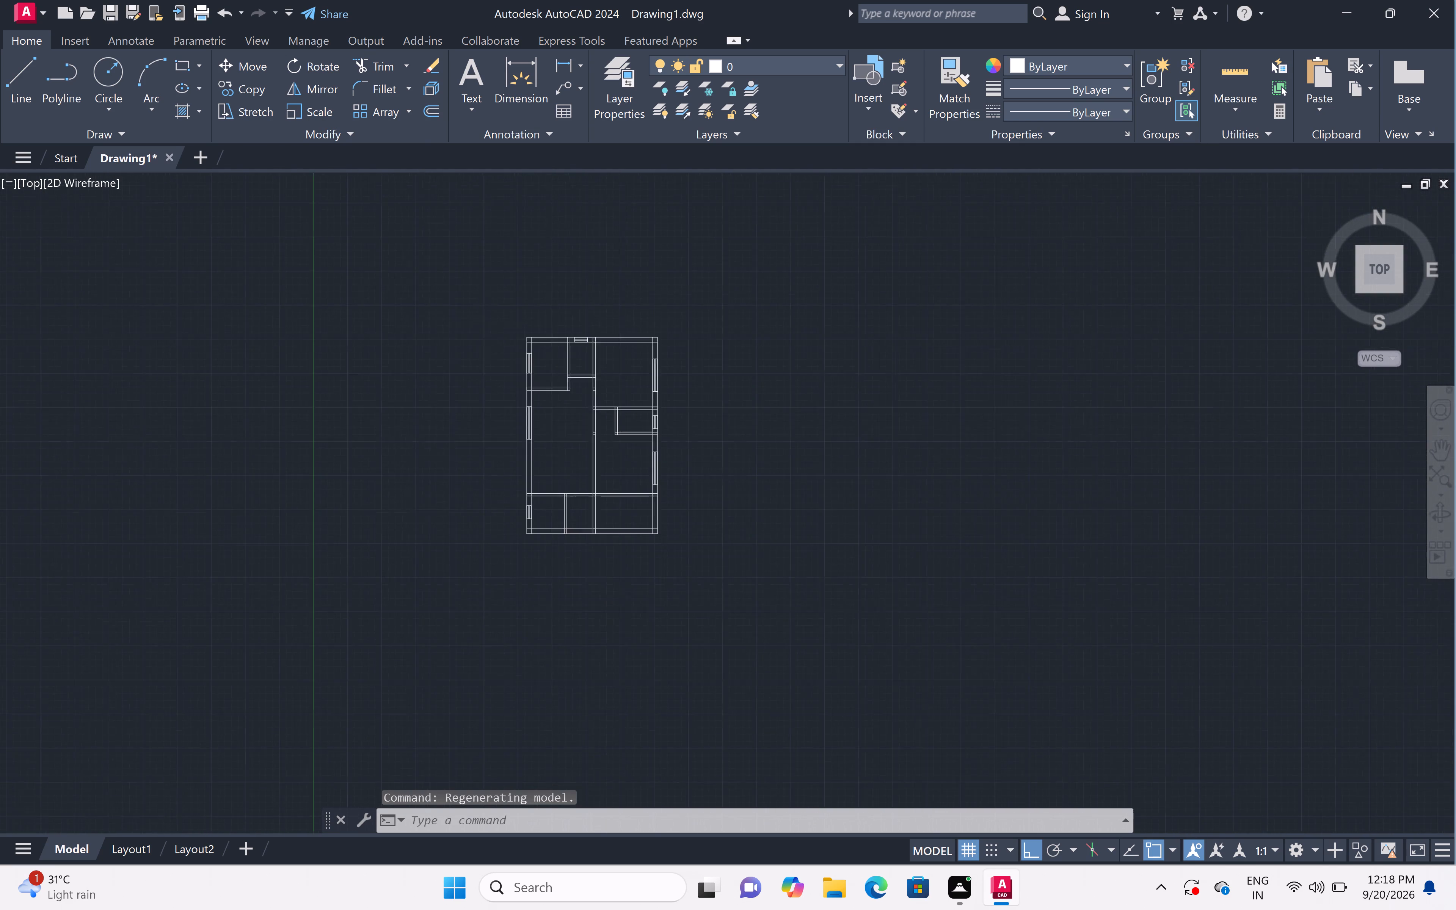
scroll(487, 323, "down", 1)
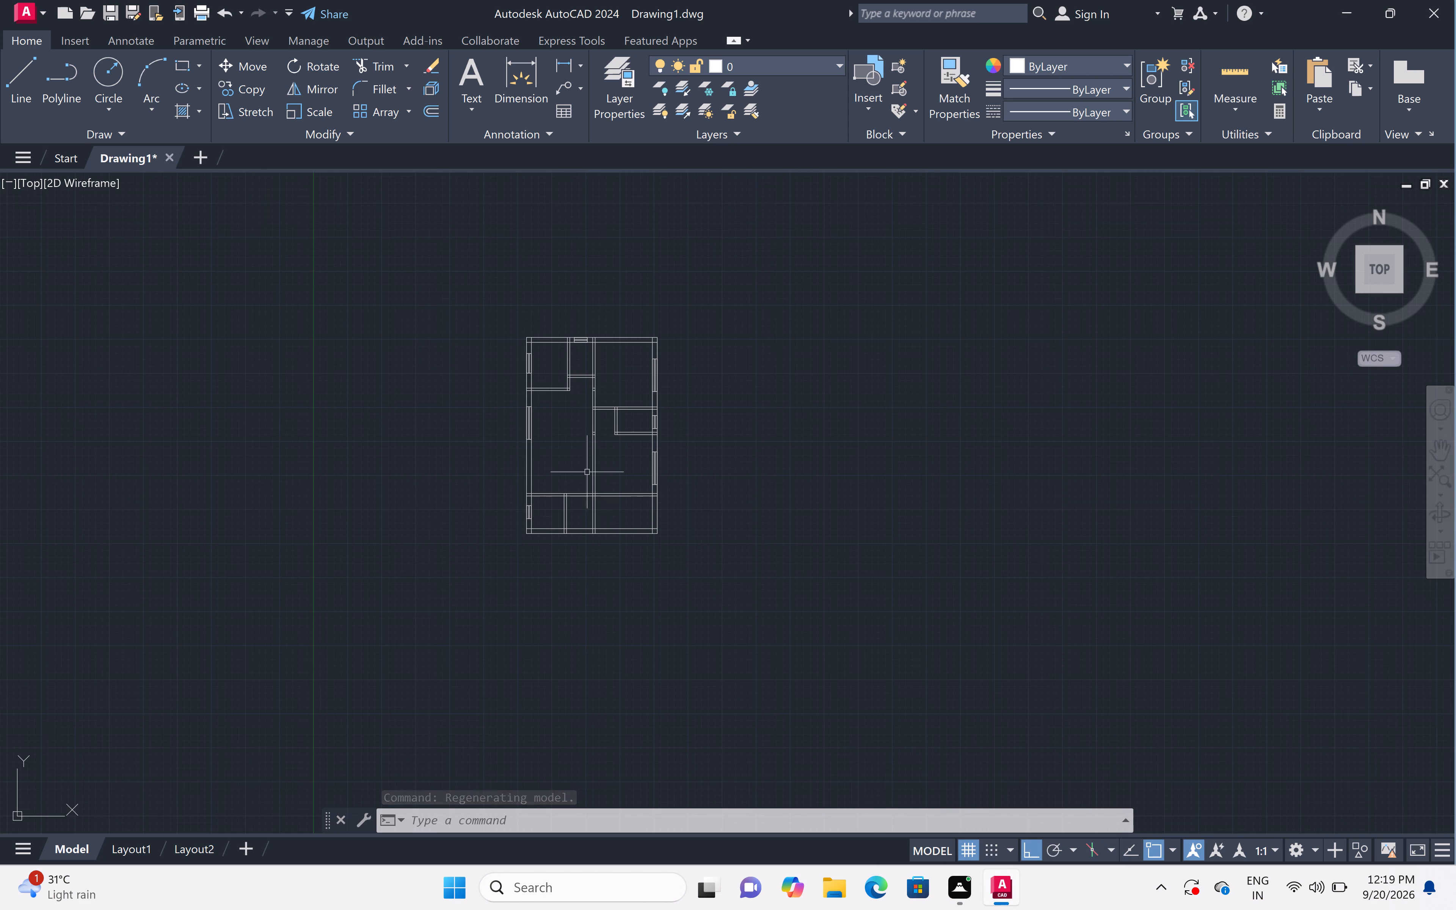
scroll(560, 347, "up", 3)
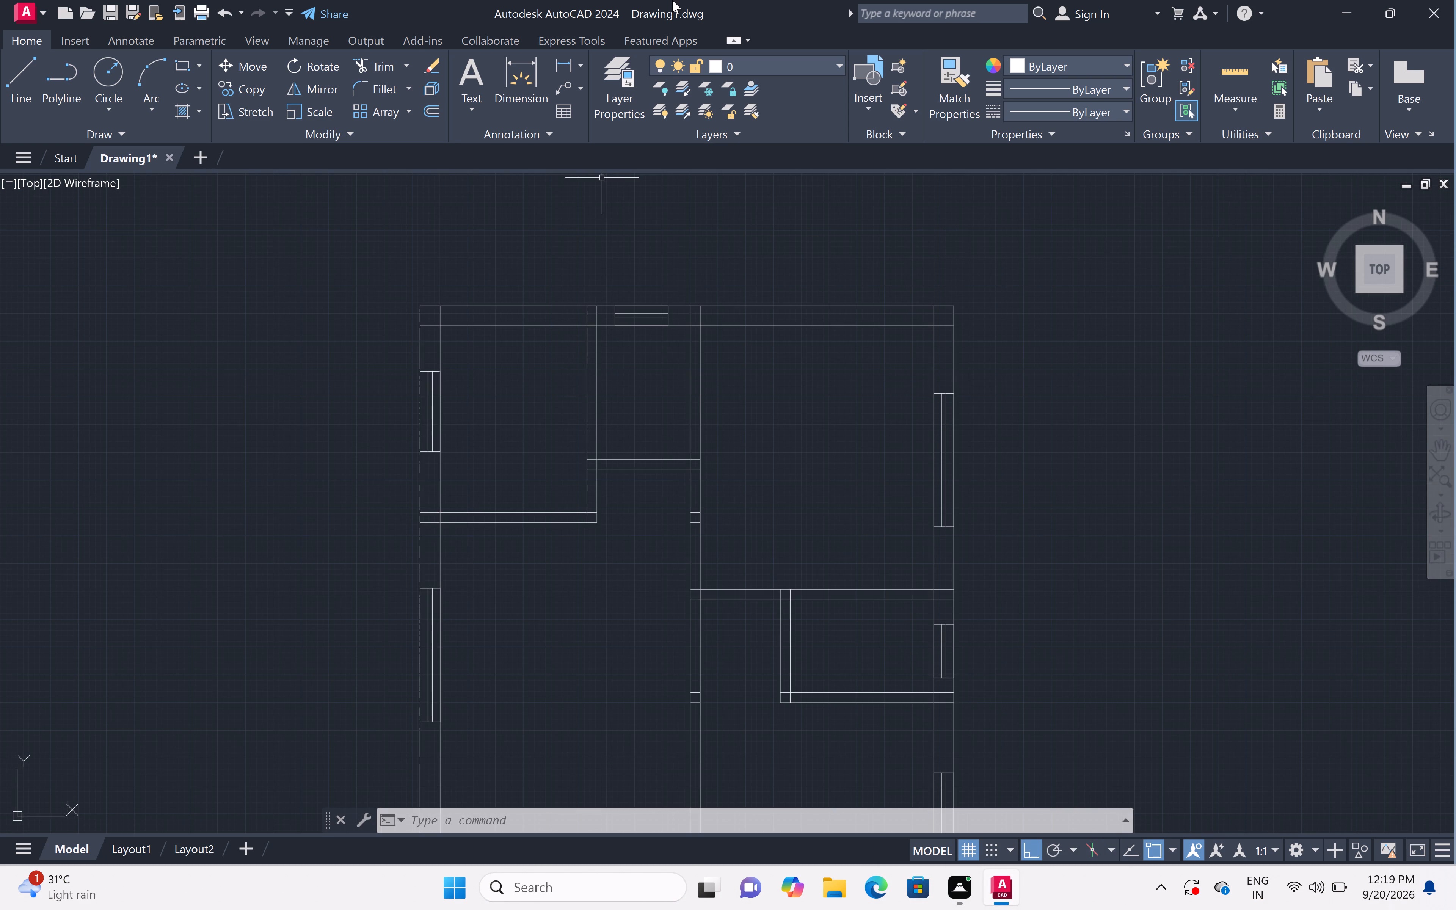
Create a new layer named "line".
left_click(618, 96)
right_click(367, 209)
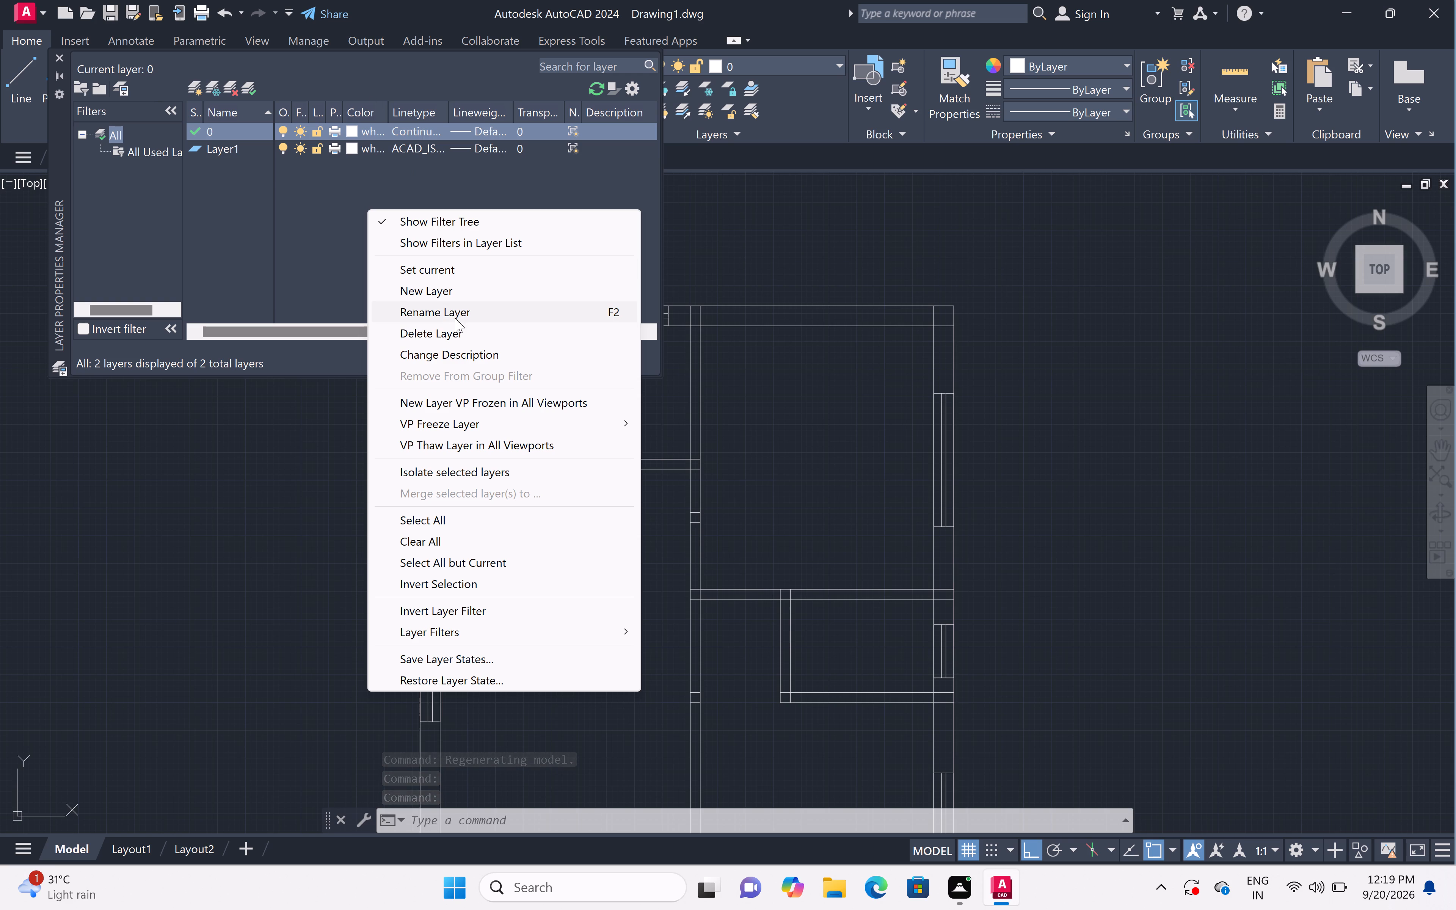
double_click(458, 293)
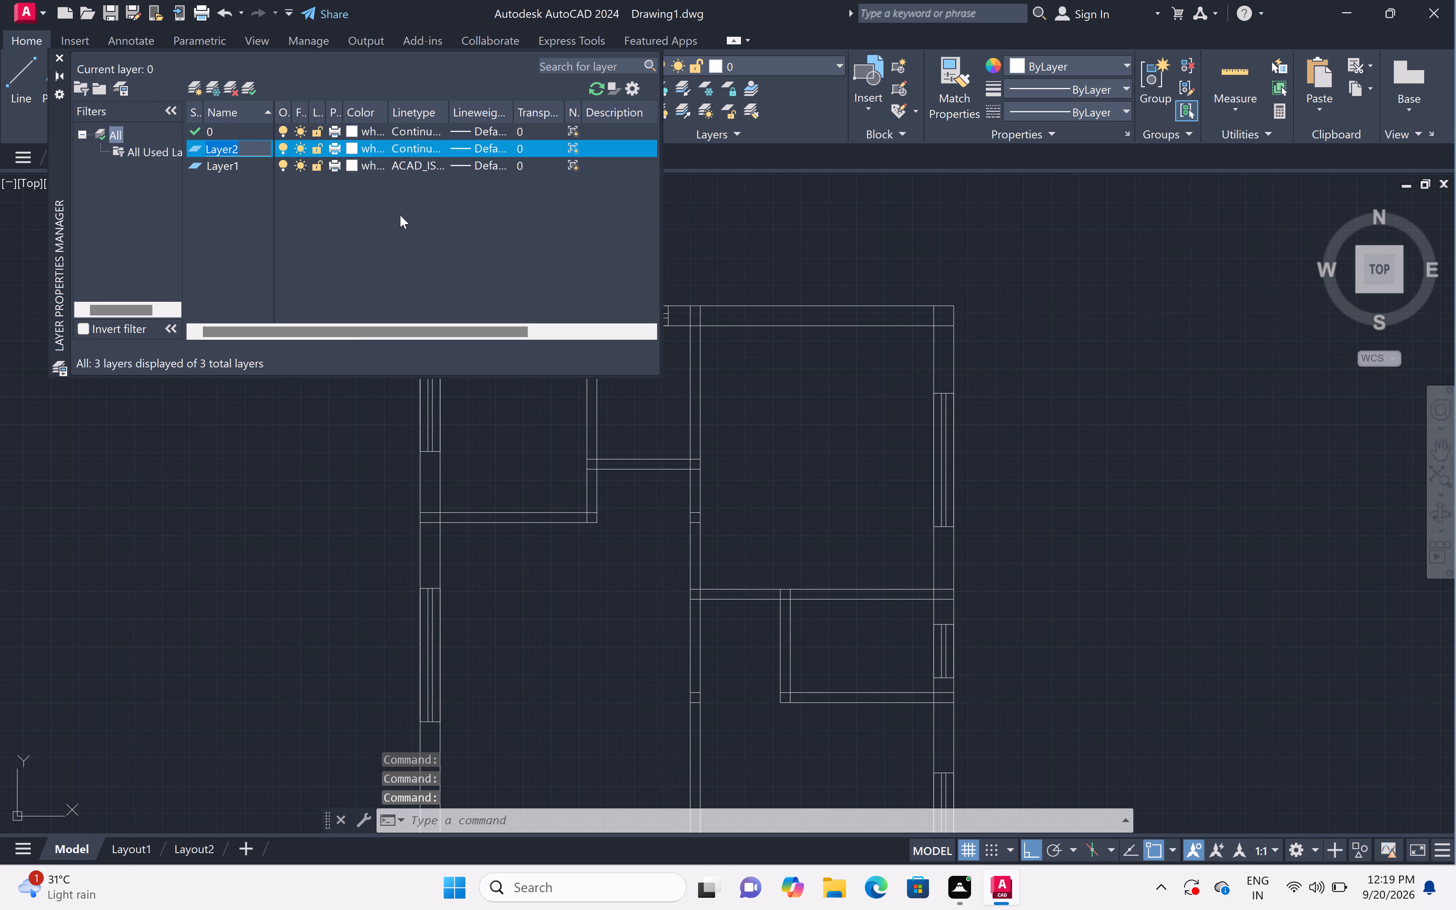
key("BackSpace")
key("l")
key("i")
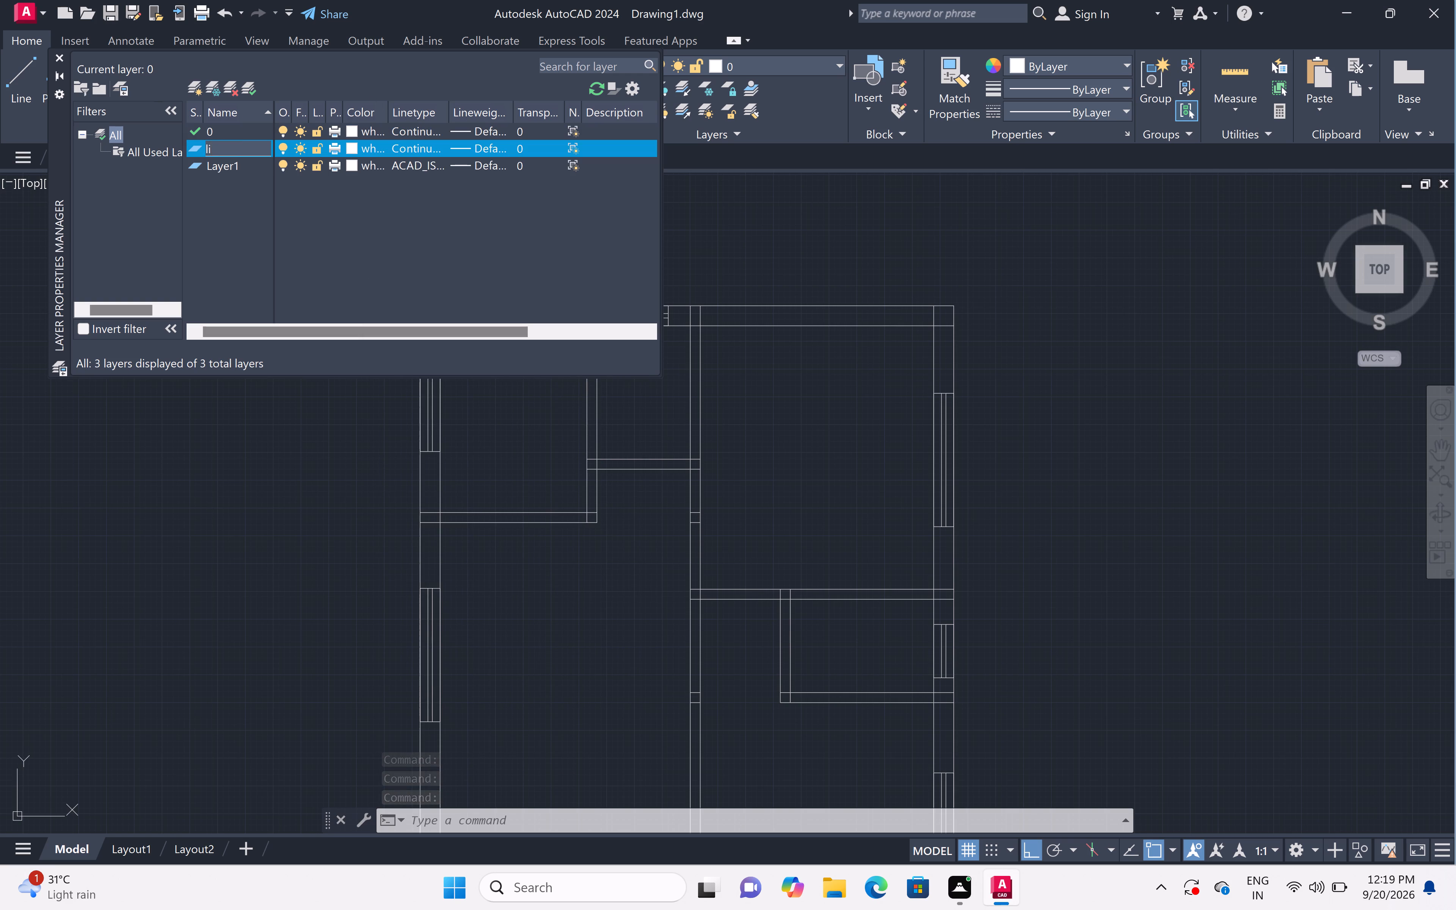
type("ne")
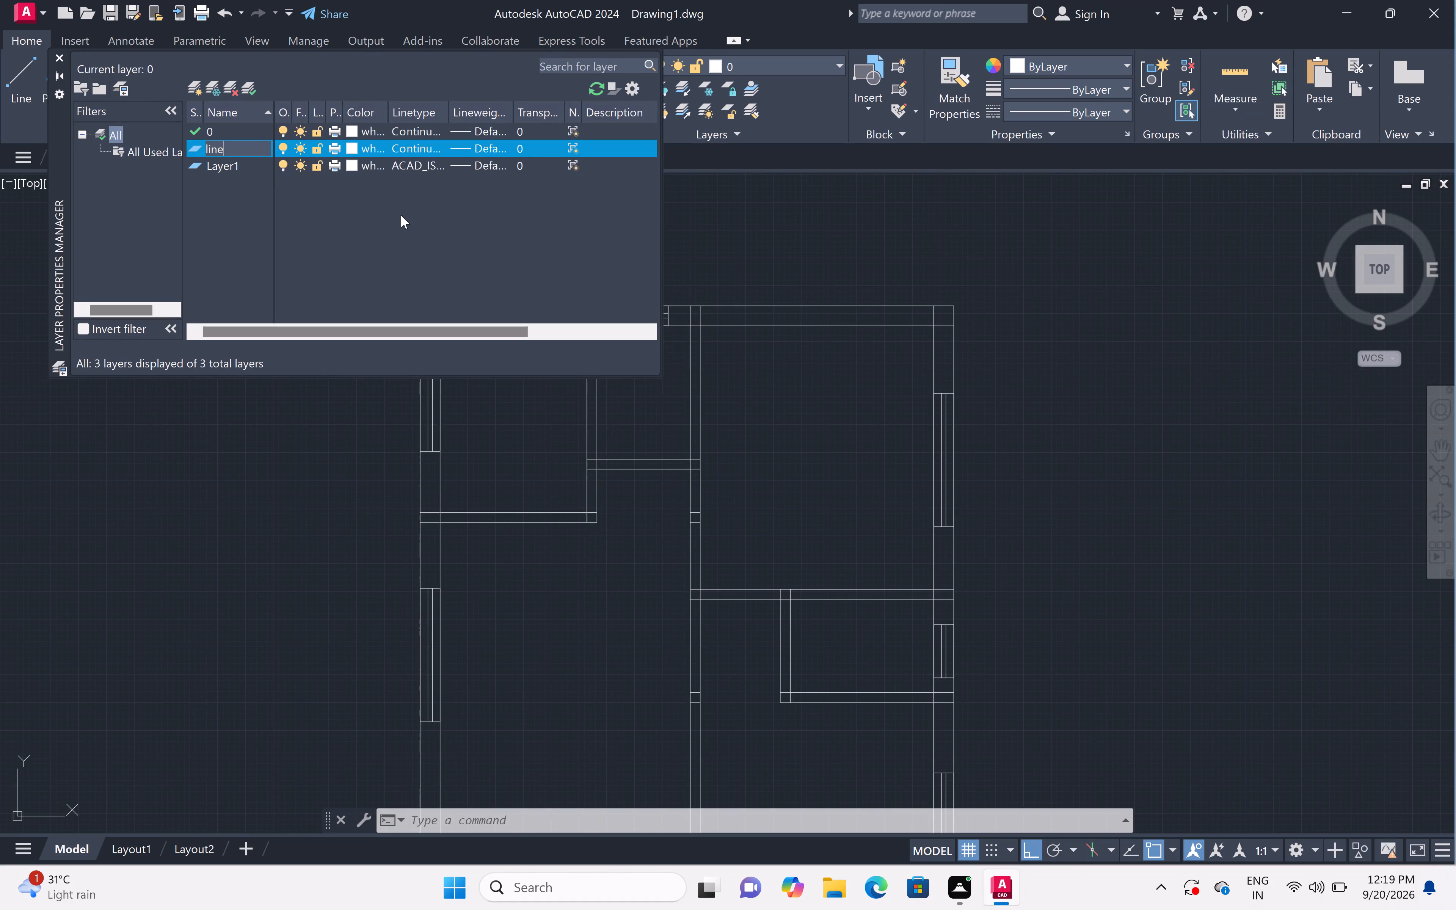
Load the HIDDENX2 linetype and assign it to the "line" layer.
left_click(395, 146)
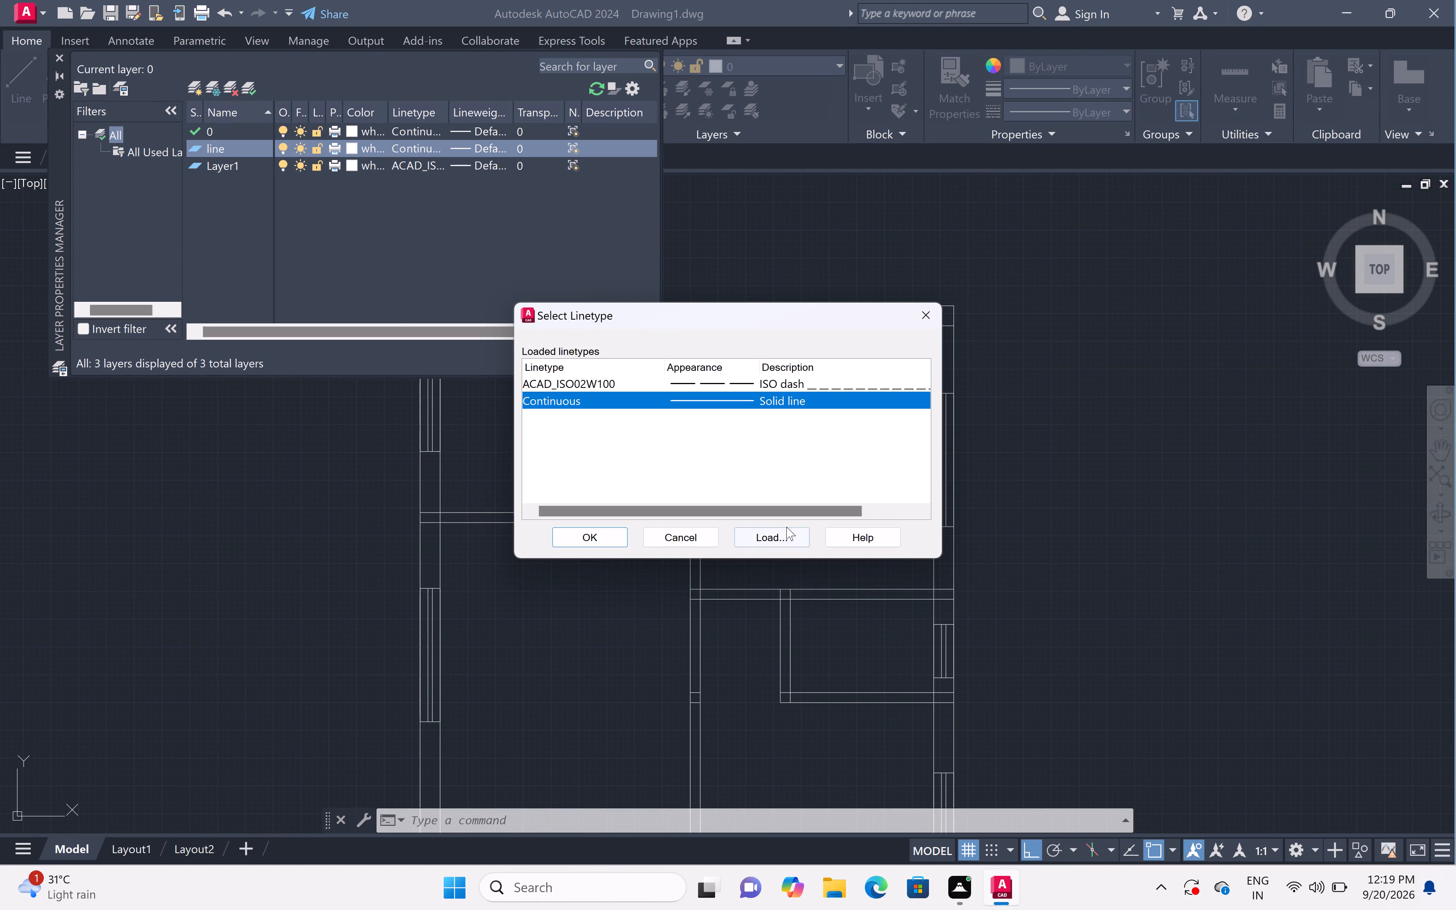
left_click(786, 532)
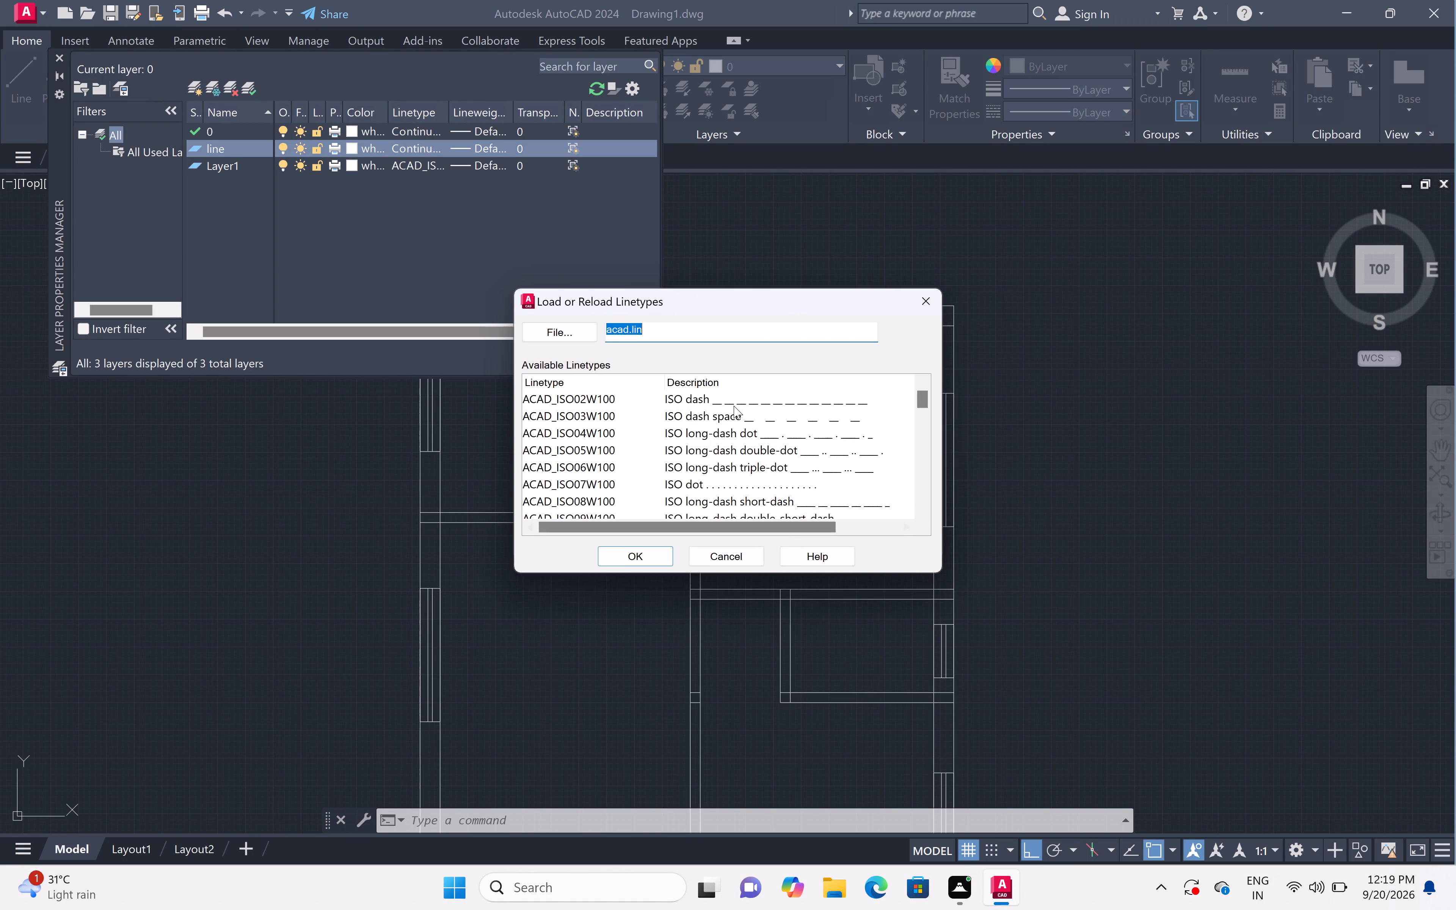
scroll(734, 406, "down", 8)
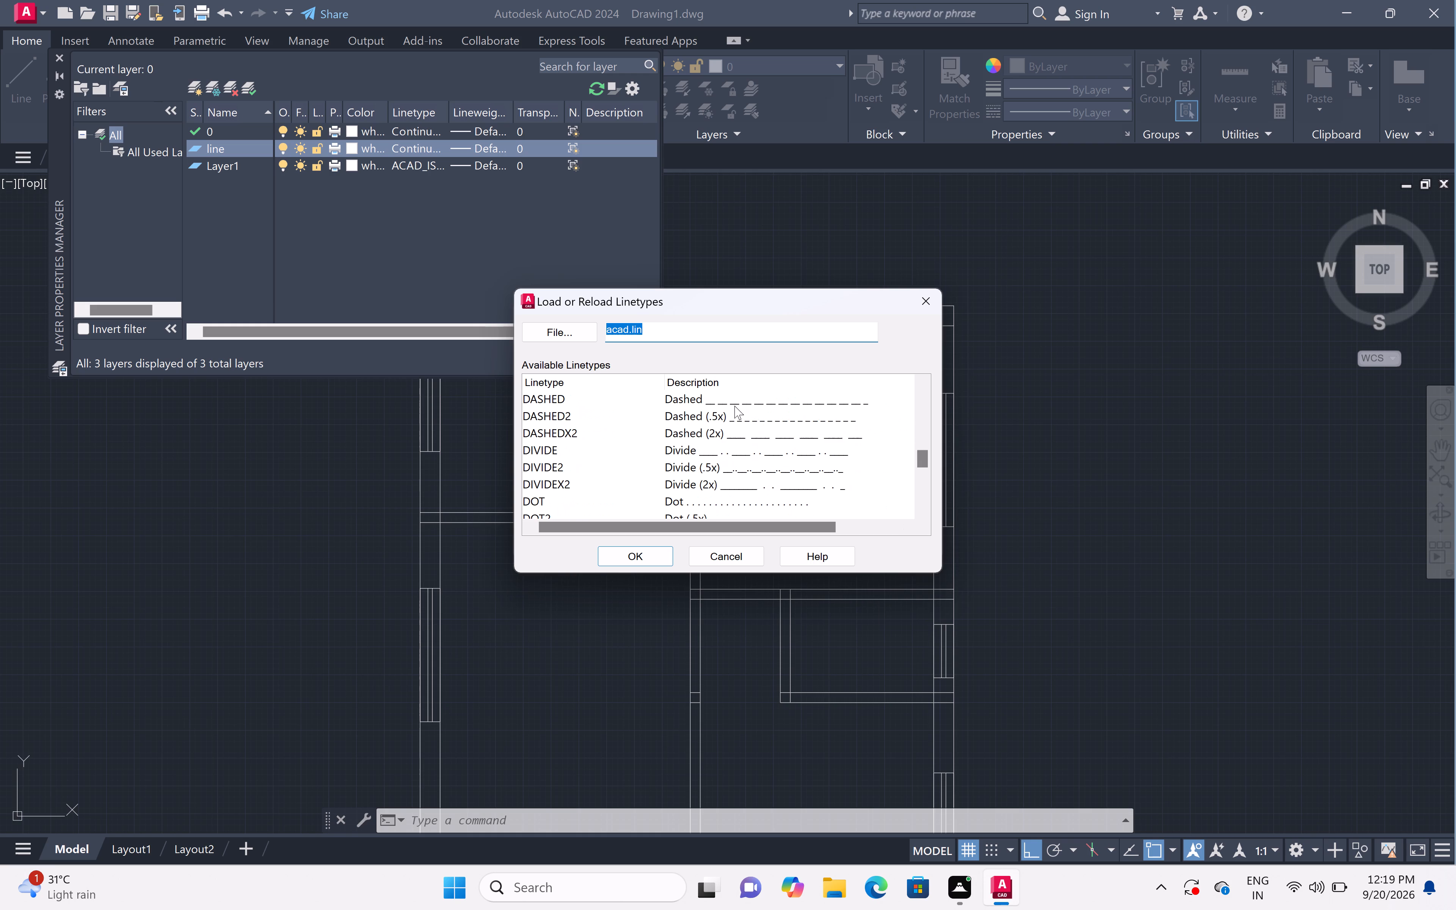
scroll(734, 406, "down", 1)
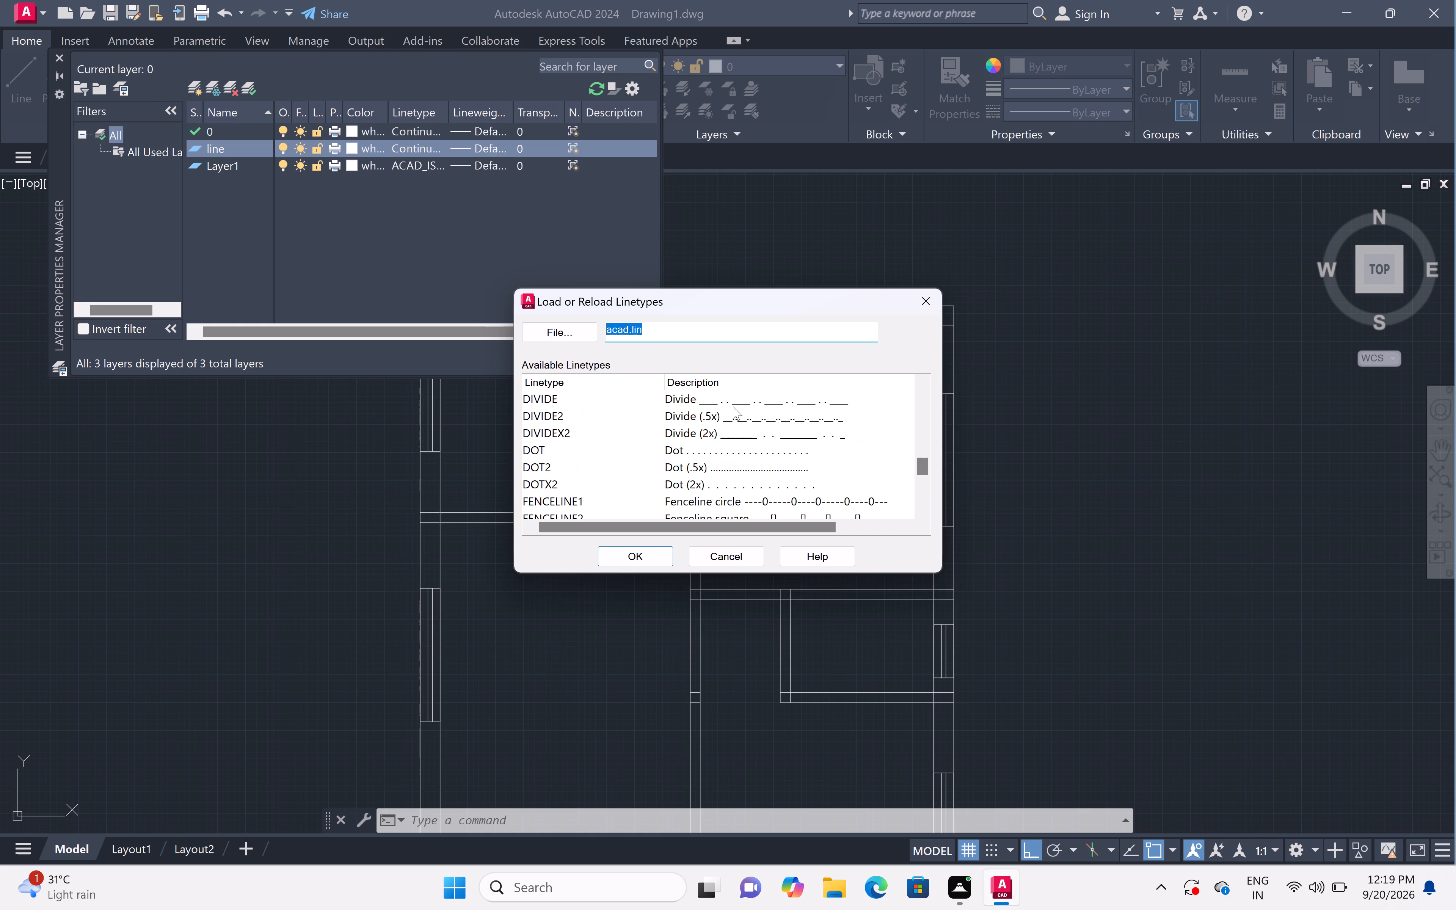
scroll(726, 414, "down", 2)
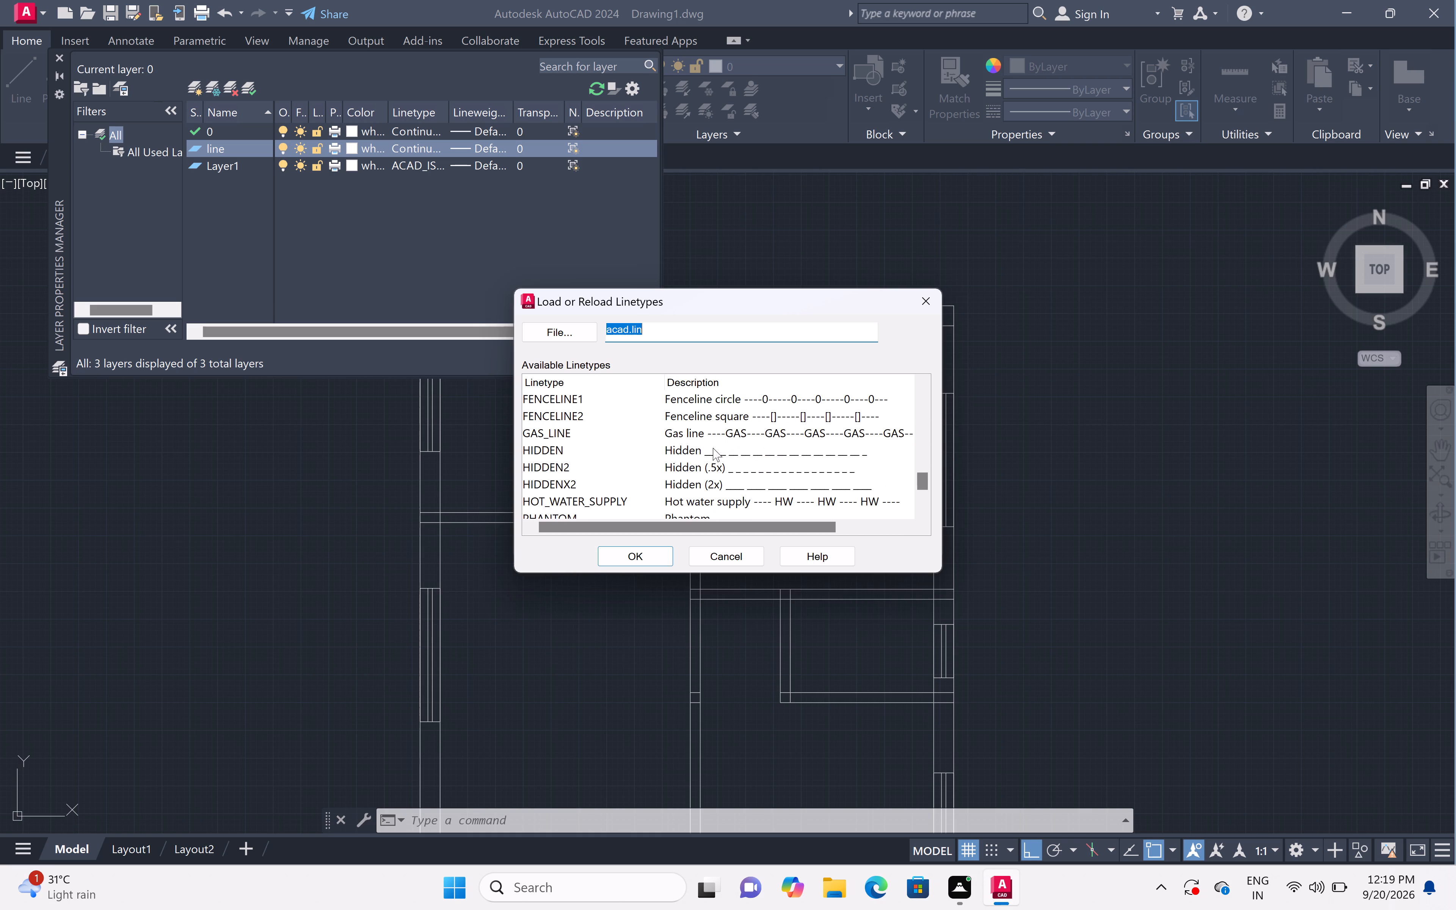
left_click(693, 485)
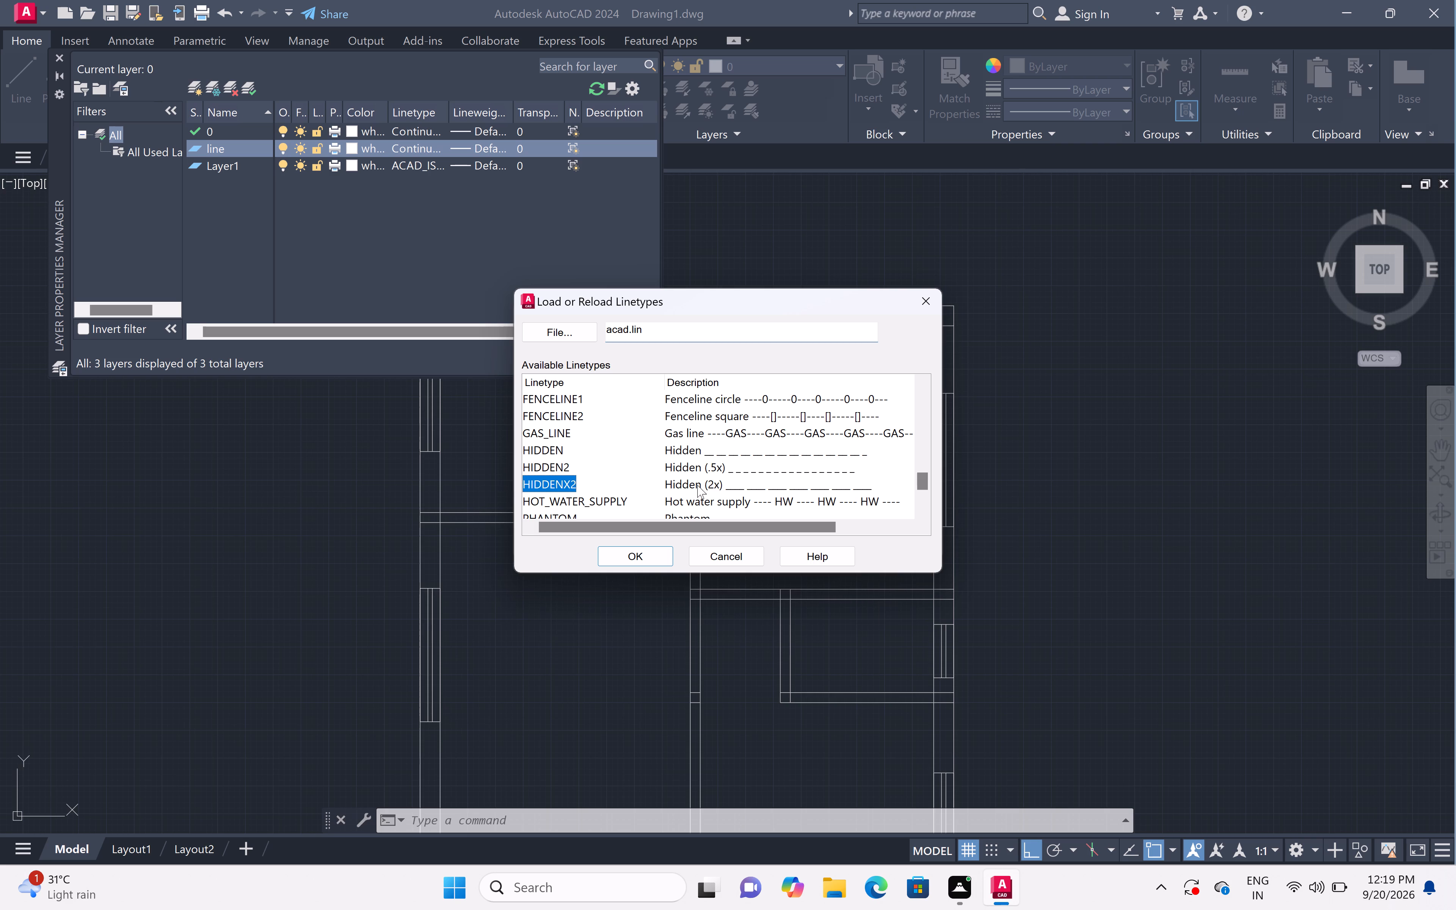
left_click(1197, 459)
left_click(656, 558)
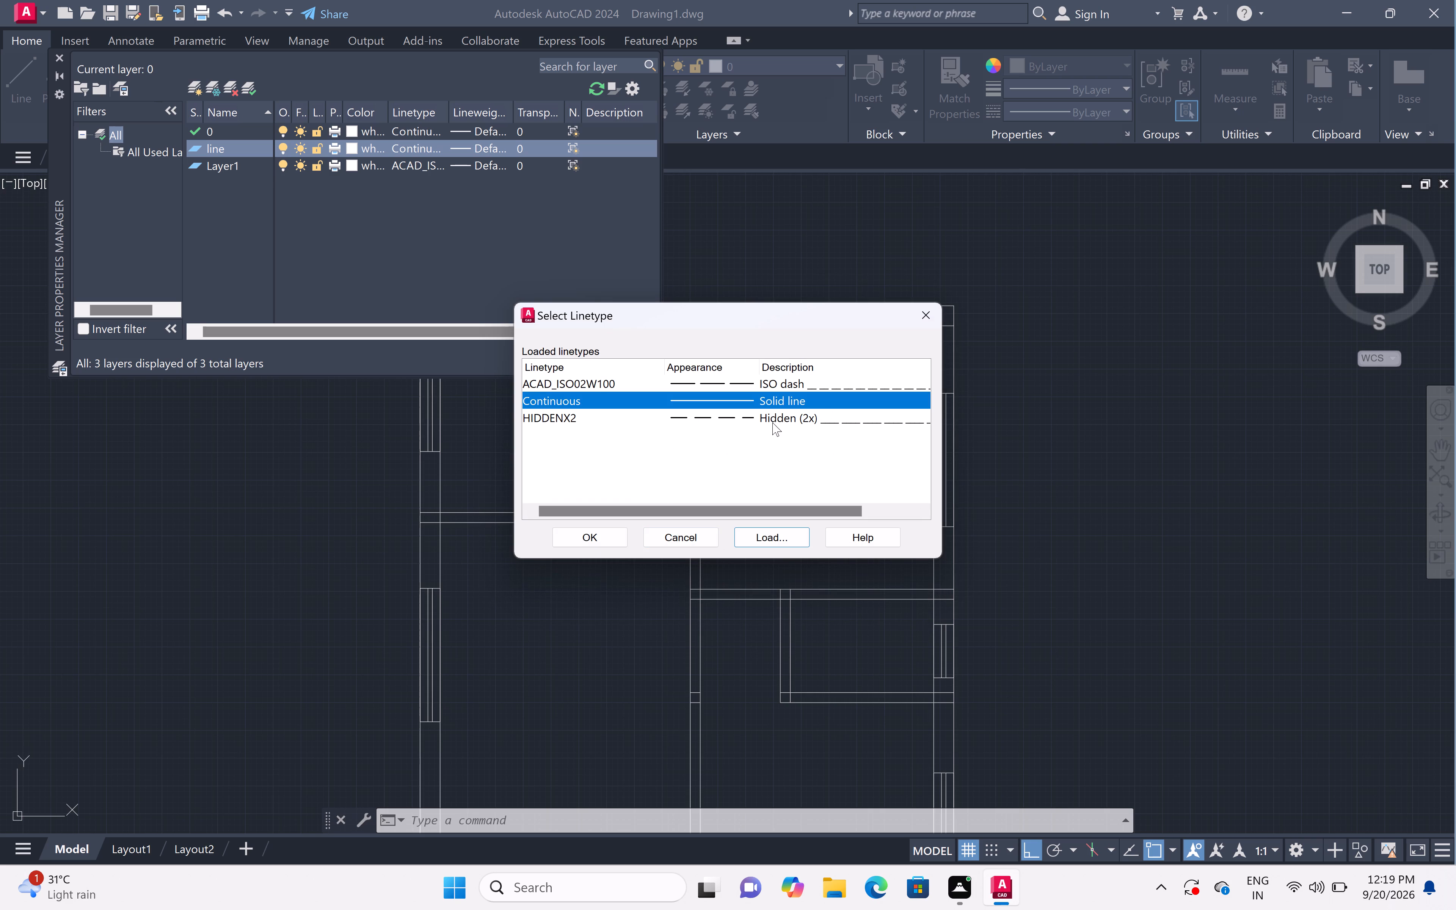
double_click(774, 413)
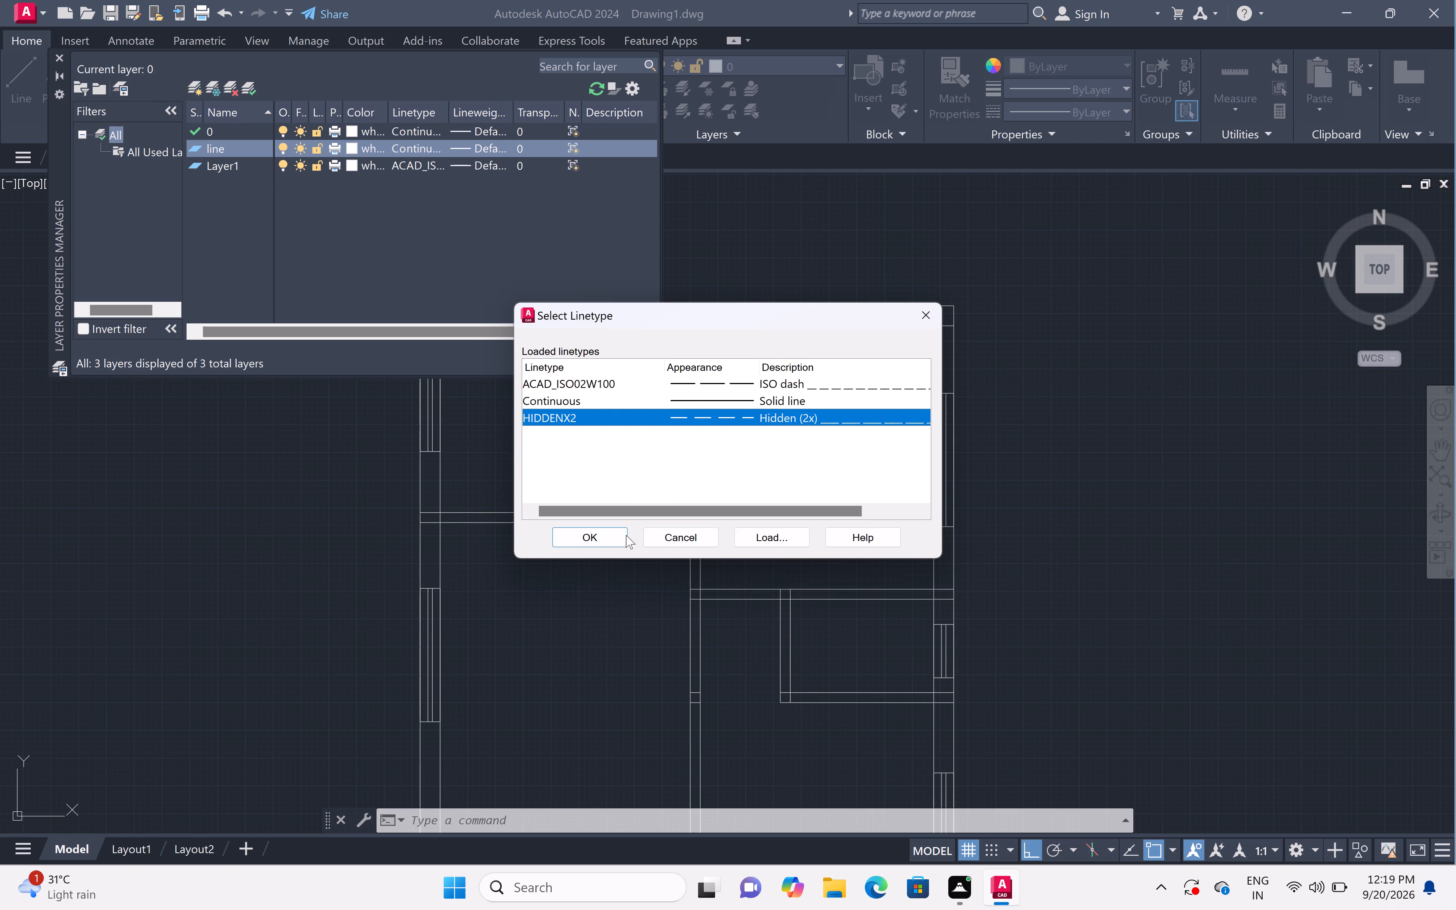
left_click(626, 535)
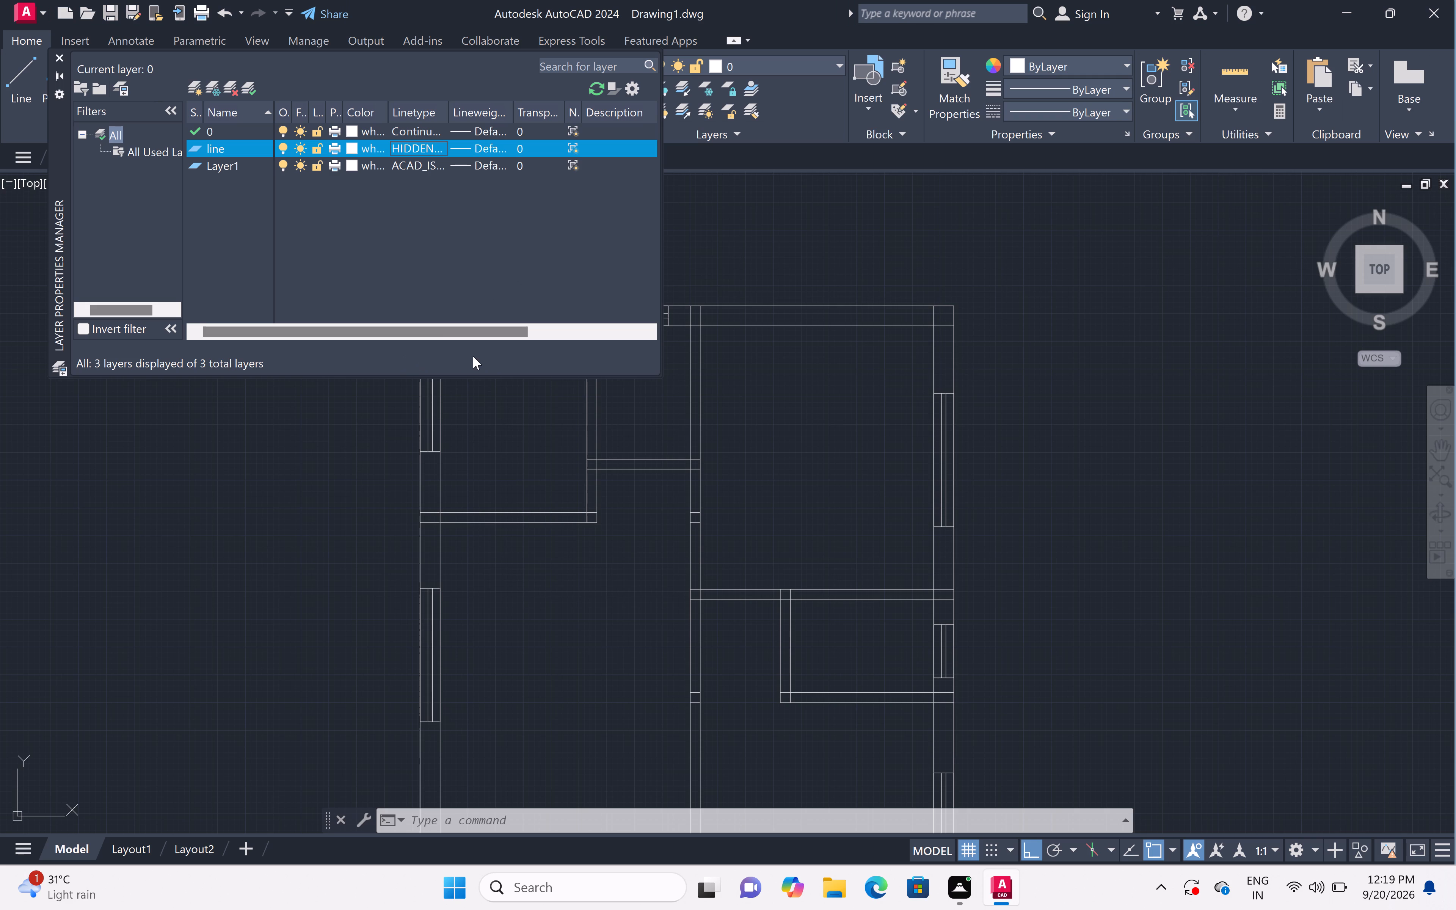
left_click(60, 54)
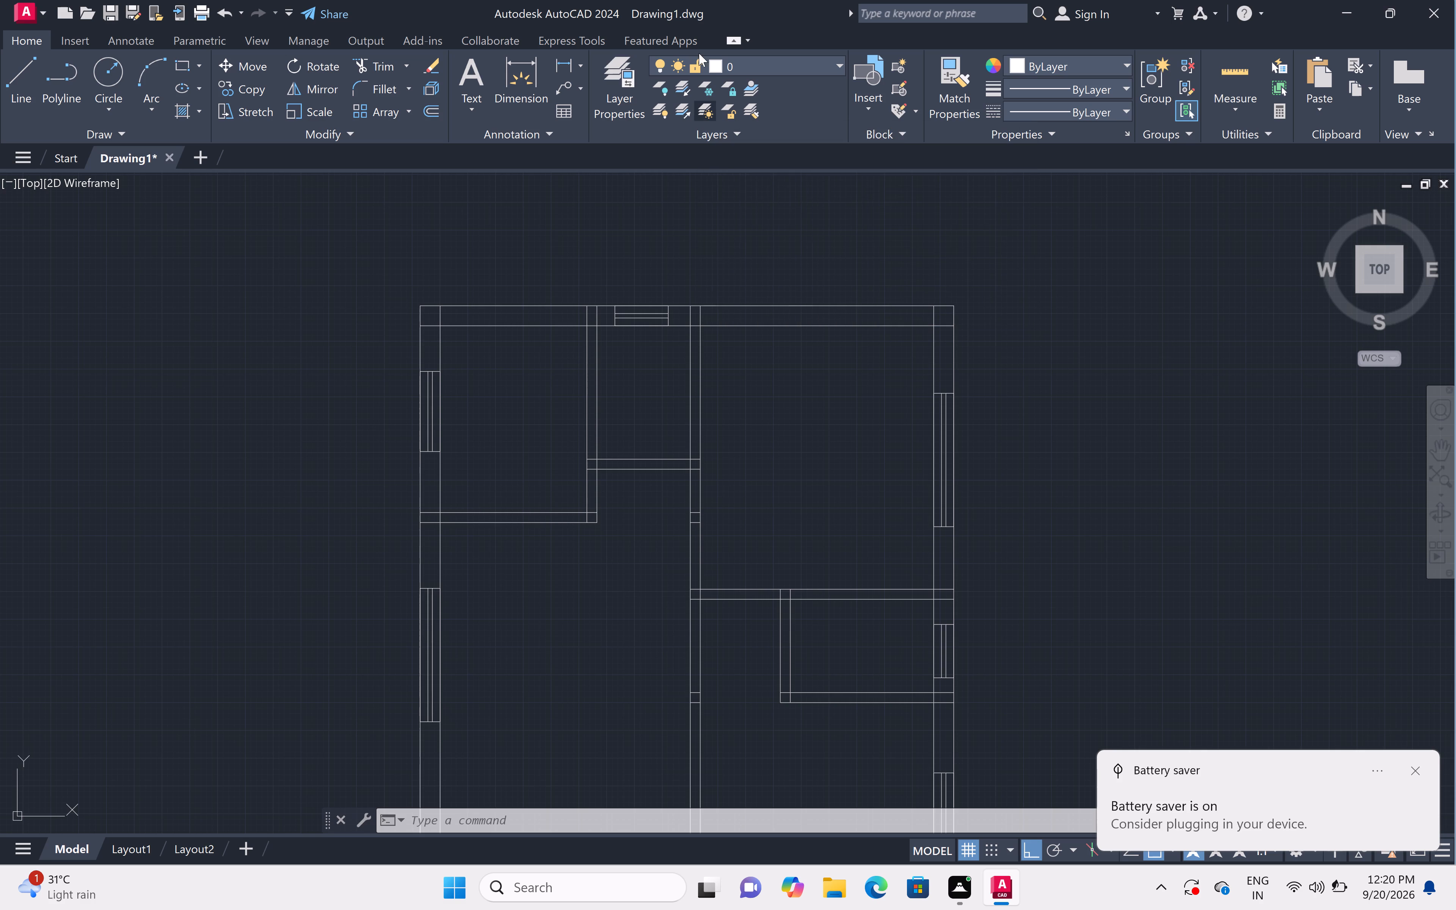
Make "line" the current layer.
left_click(844, 59)
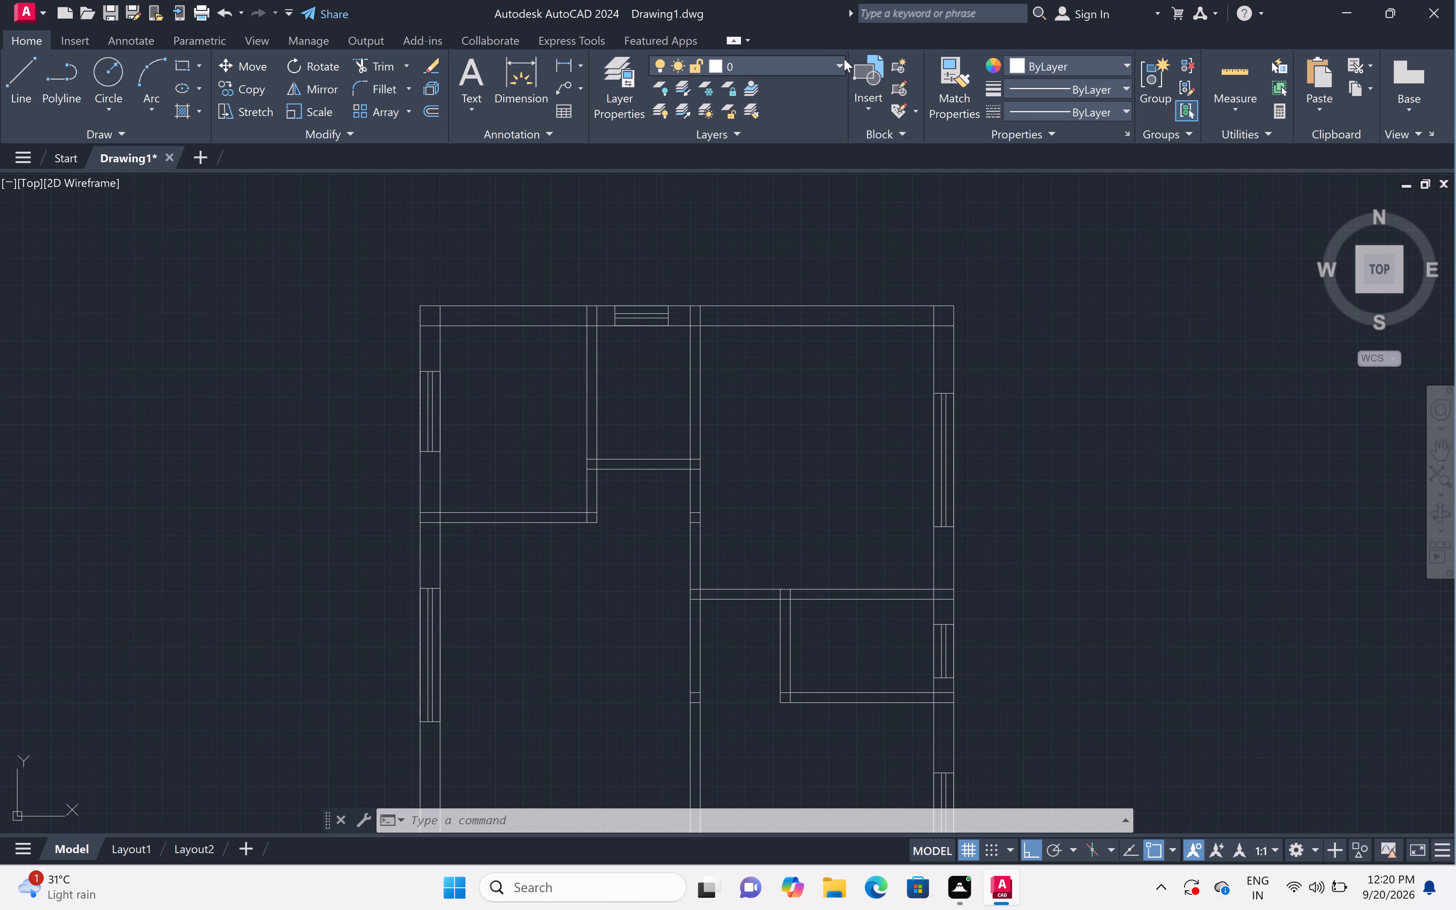
left_click(796, 126)
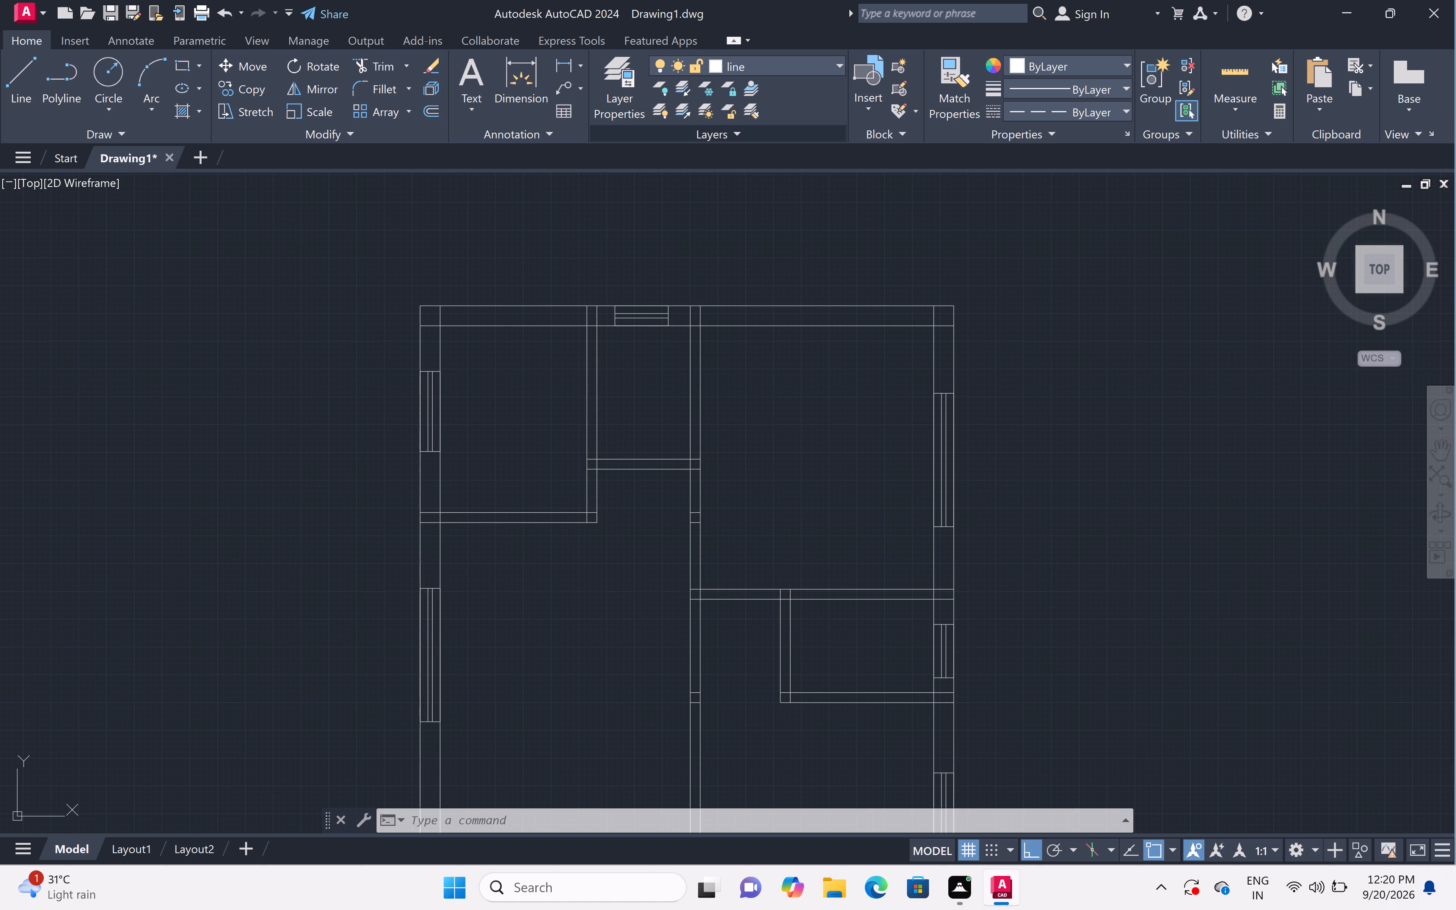
left_click(717, 229)
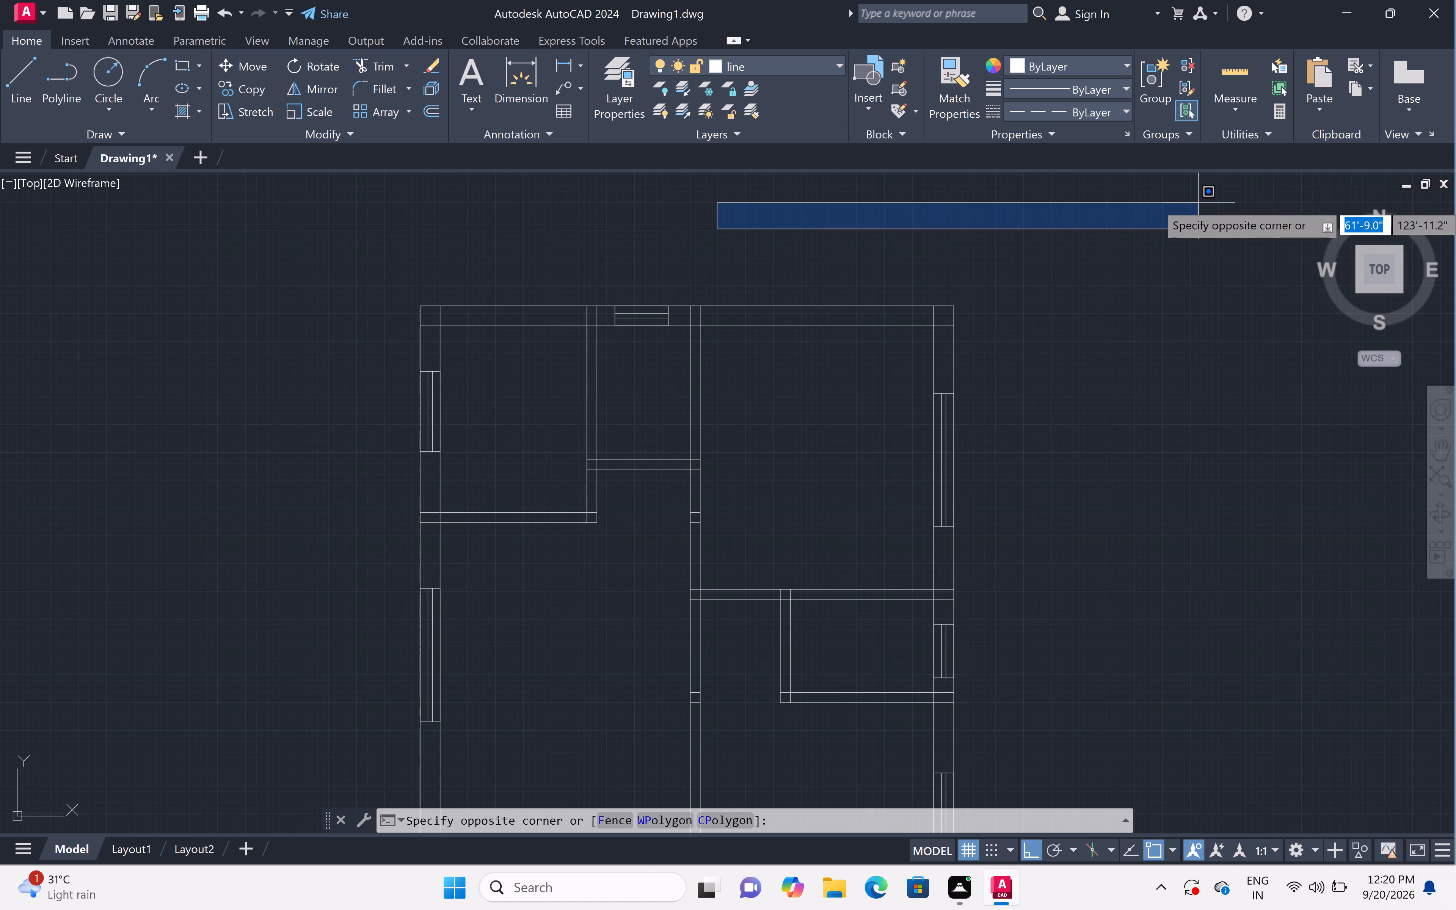
double_click(1198, 202)
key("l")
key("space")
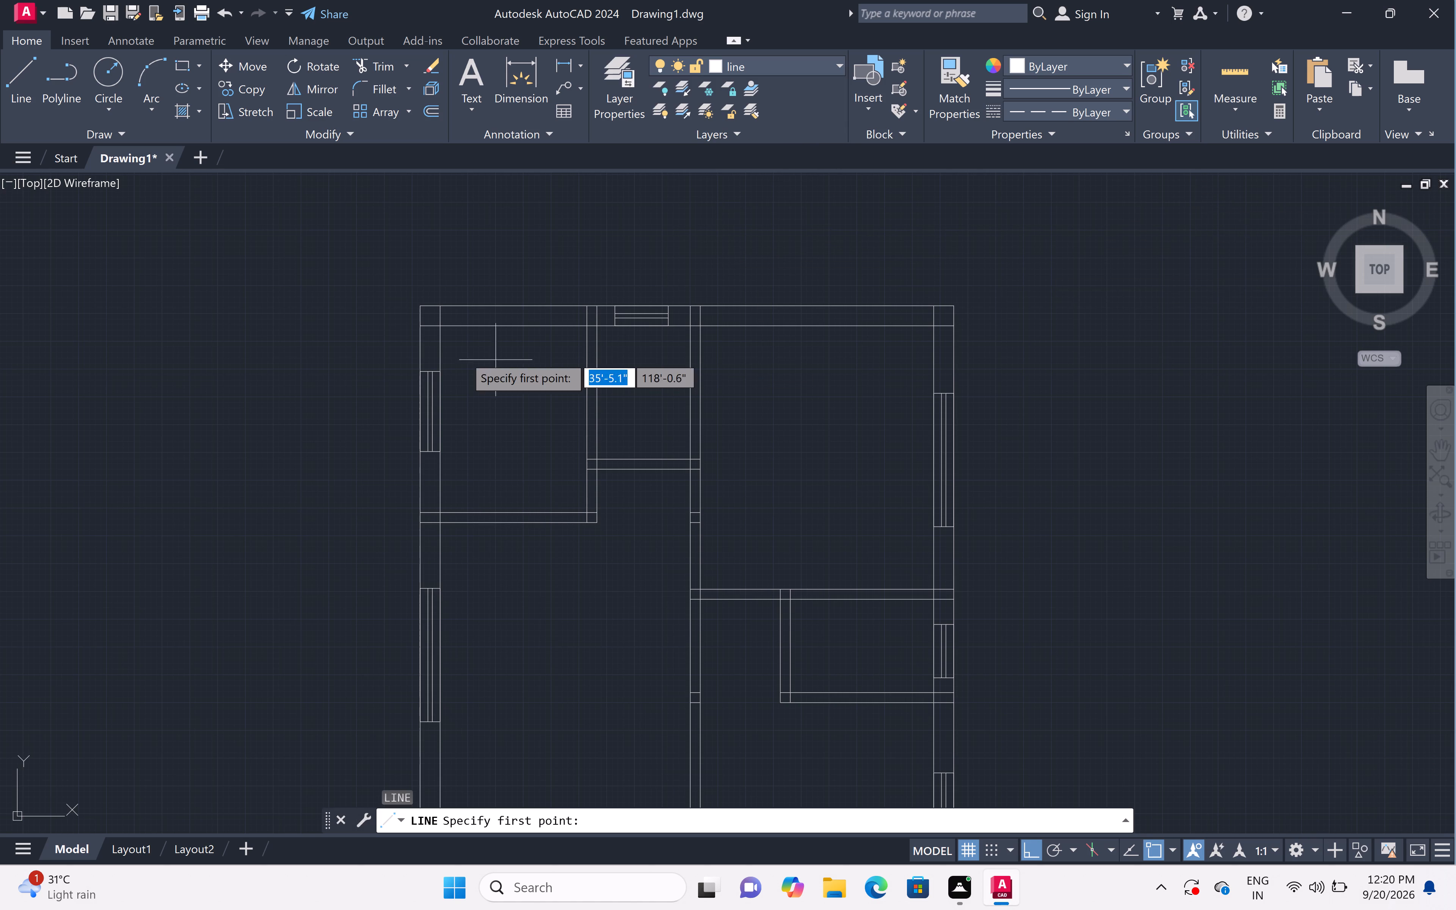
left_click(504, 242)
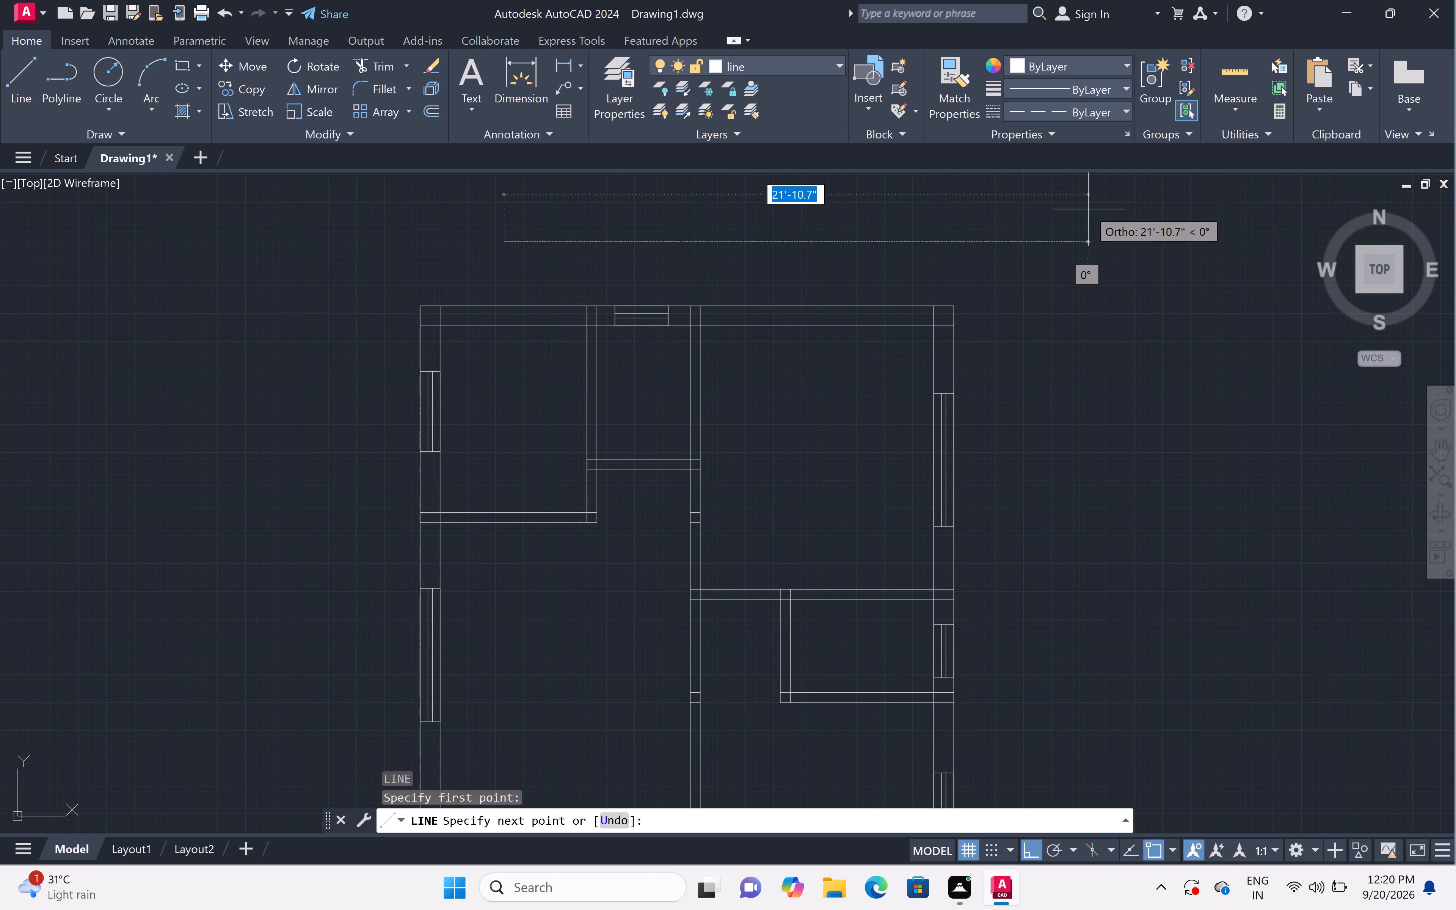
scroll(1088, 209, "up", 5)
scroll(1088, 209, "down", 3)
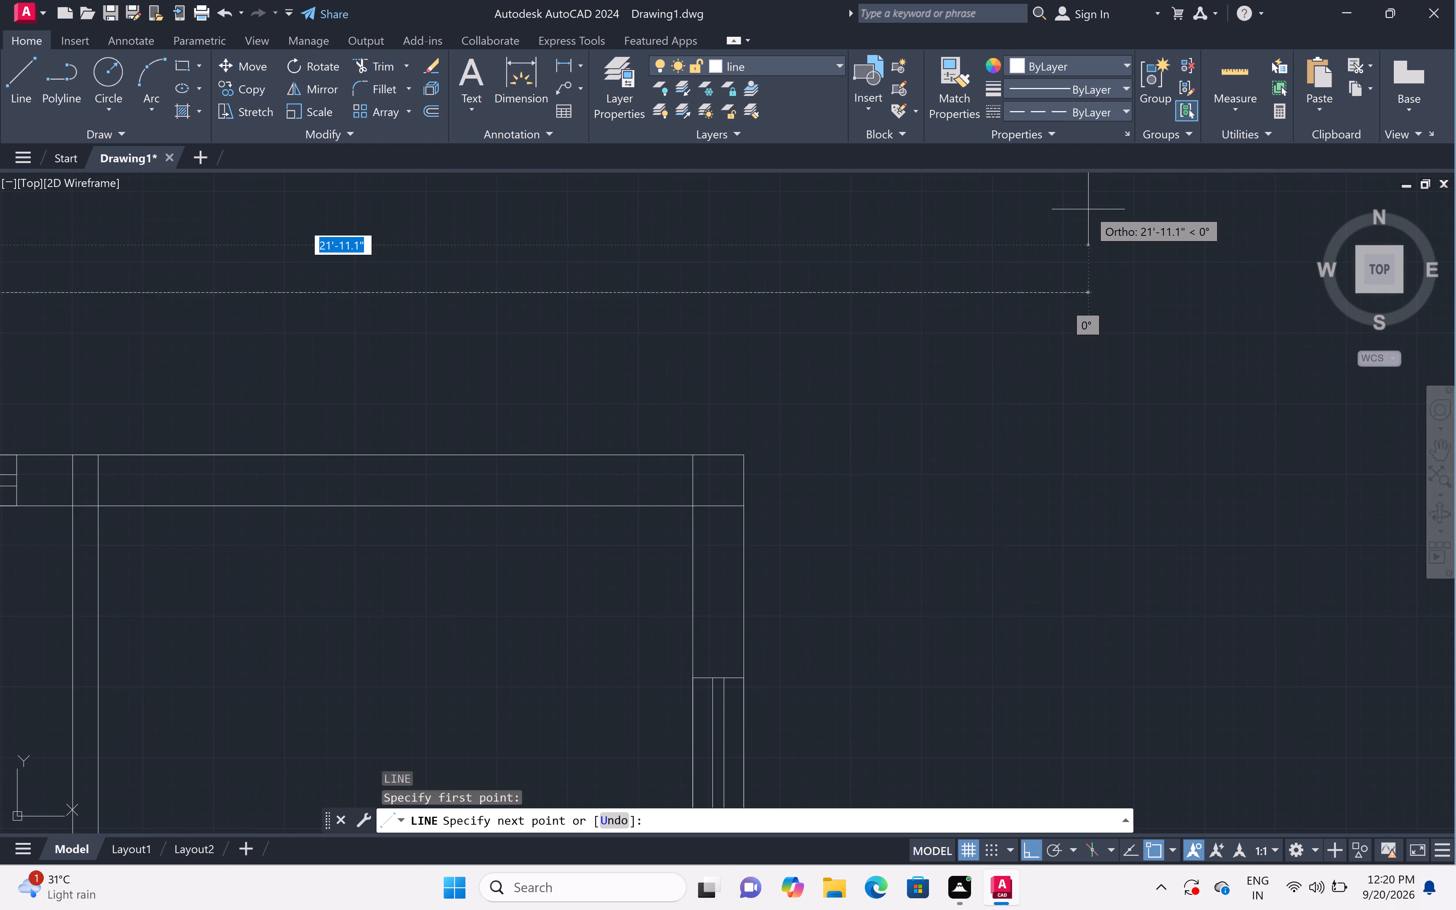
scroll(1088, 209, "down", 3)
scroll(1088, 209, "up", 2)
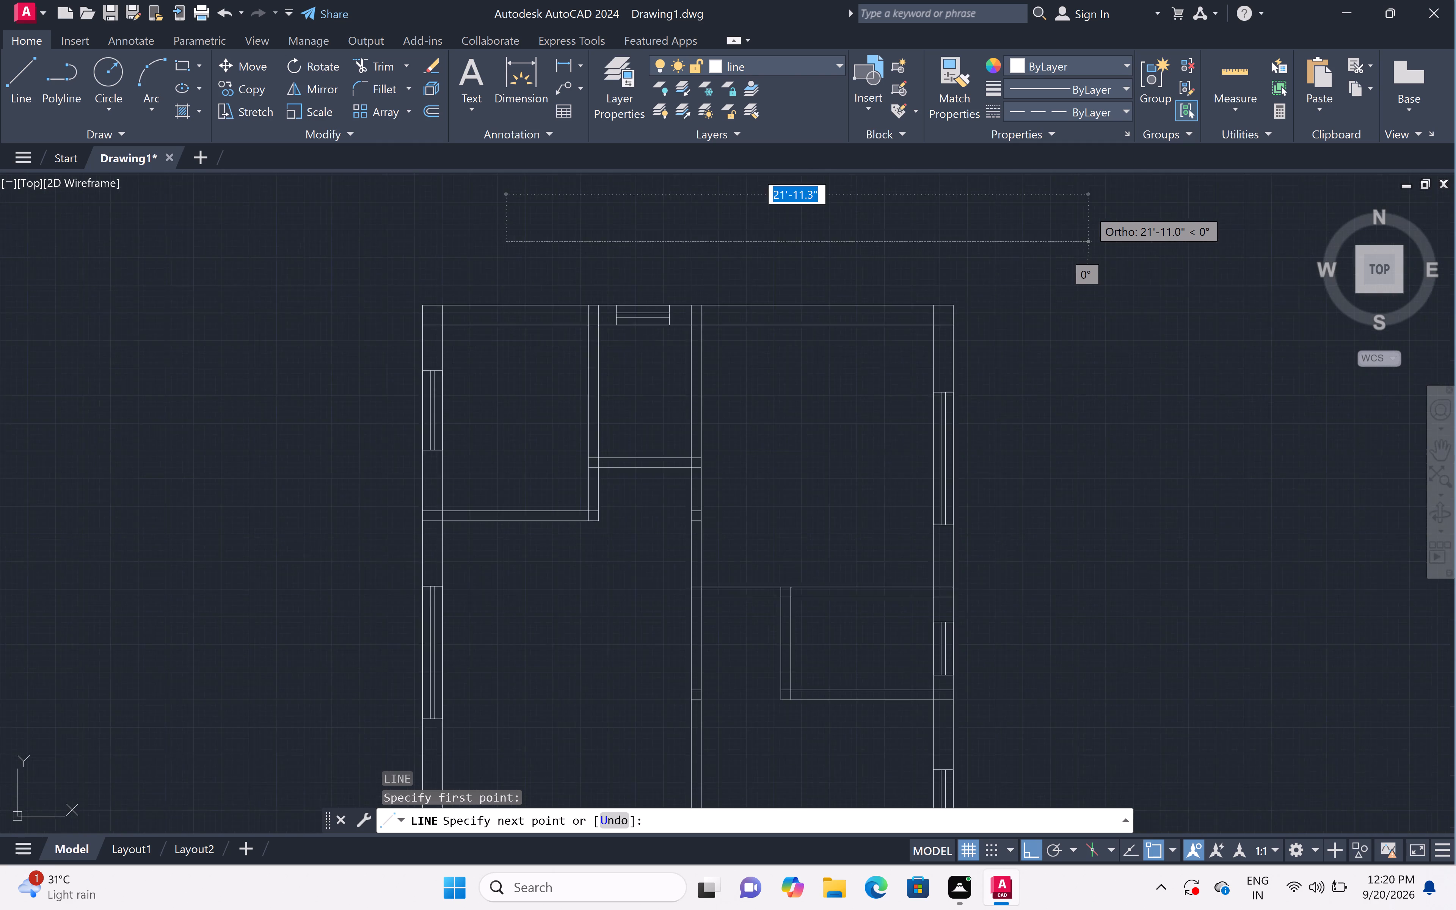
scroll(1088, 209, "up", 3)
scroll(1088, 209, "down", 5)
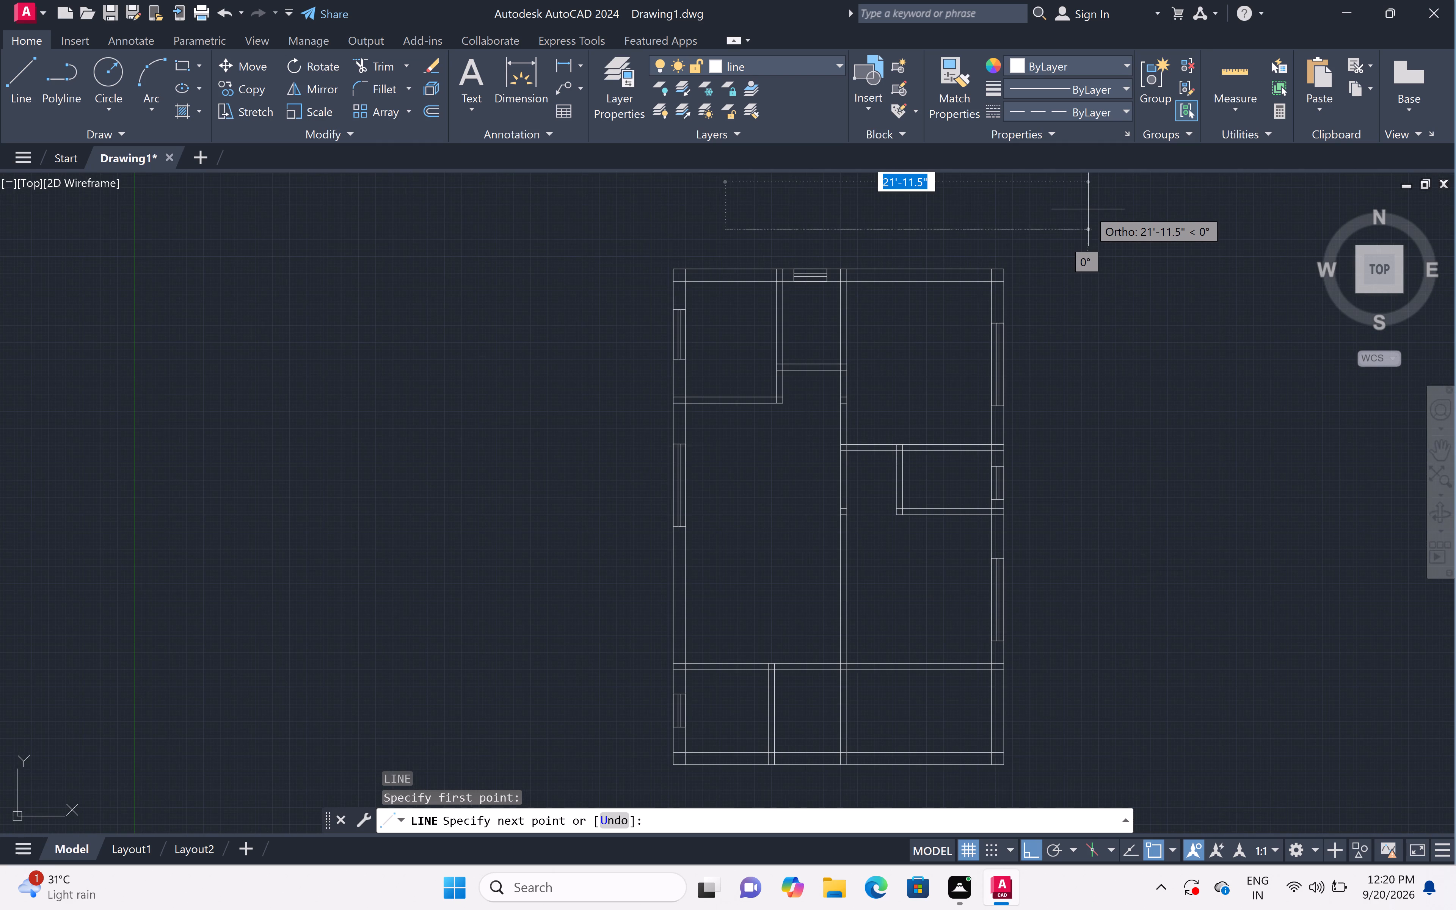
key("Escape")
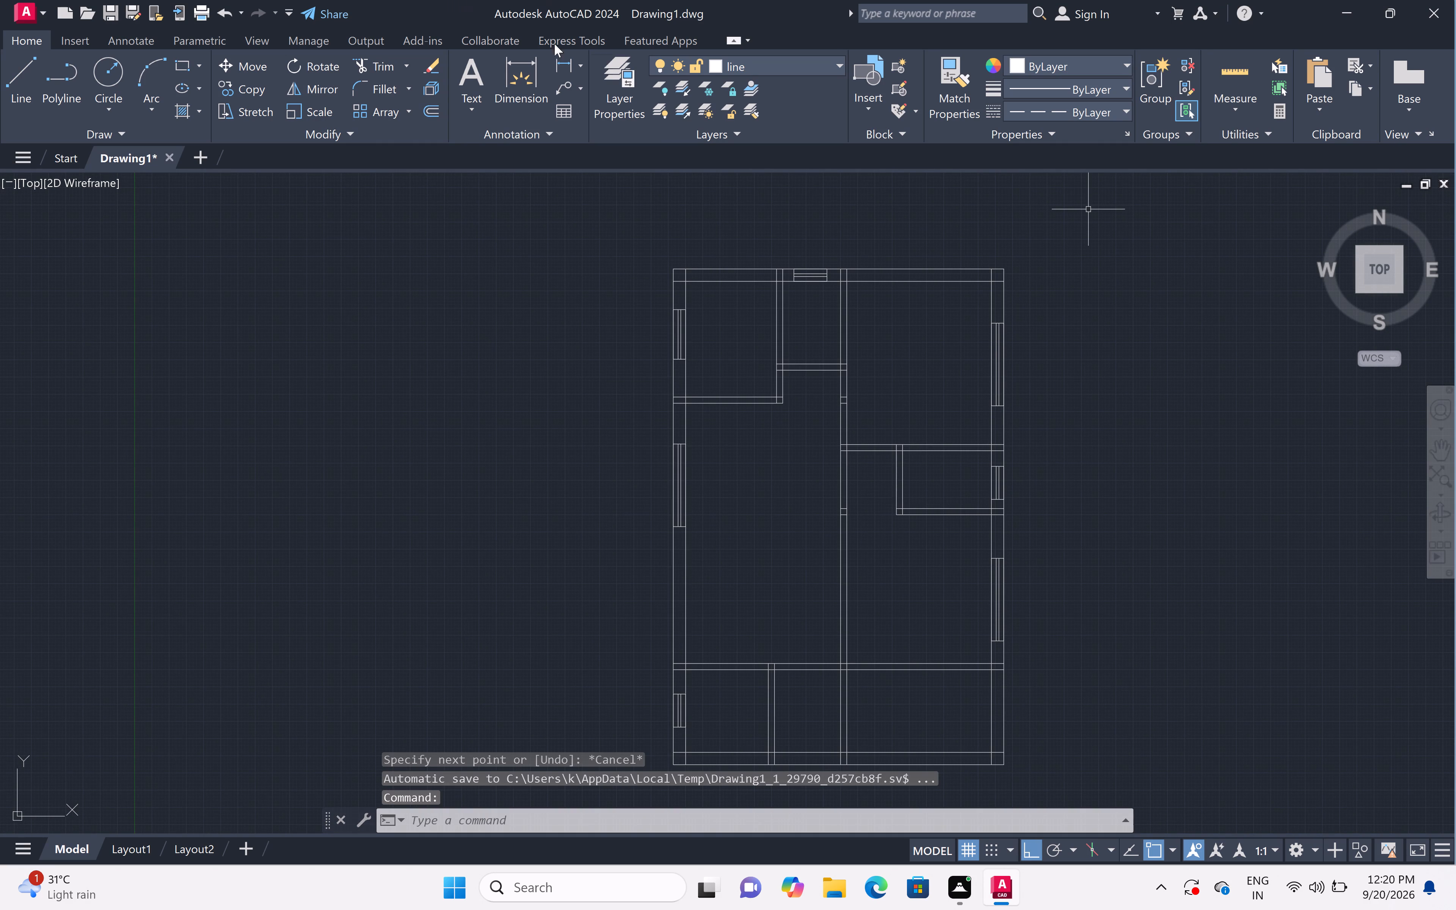
Load the DASHEDX2 linetype and assign it to the "line" layer.
left_click(646, 104)
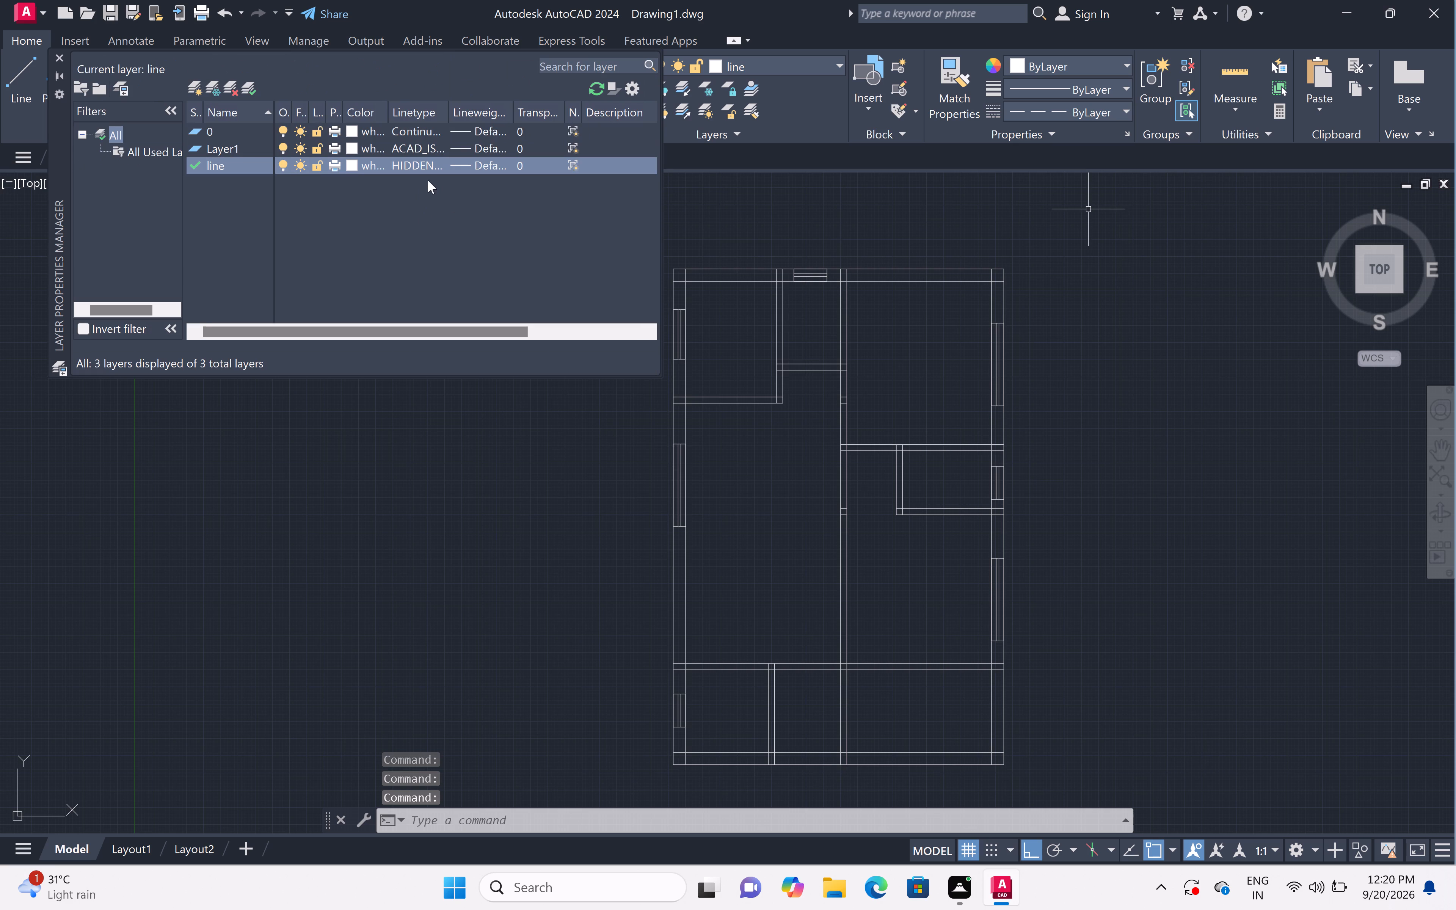
left_click(402, 161)
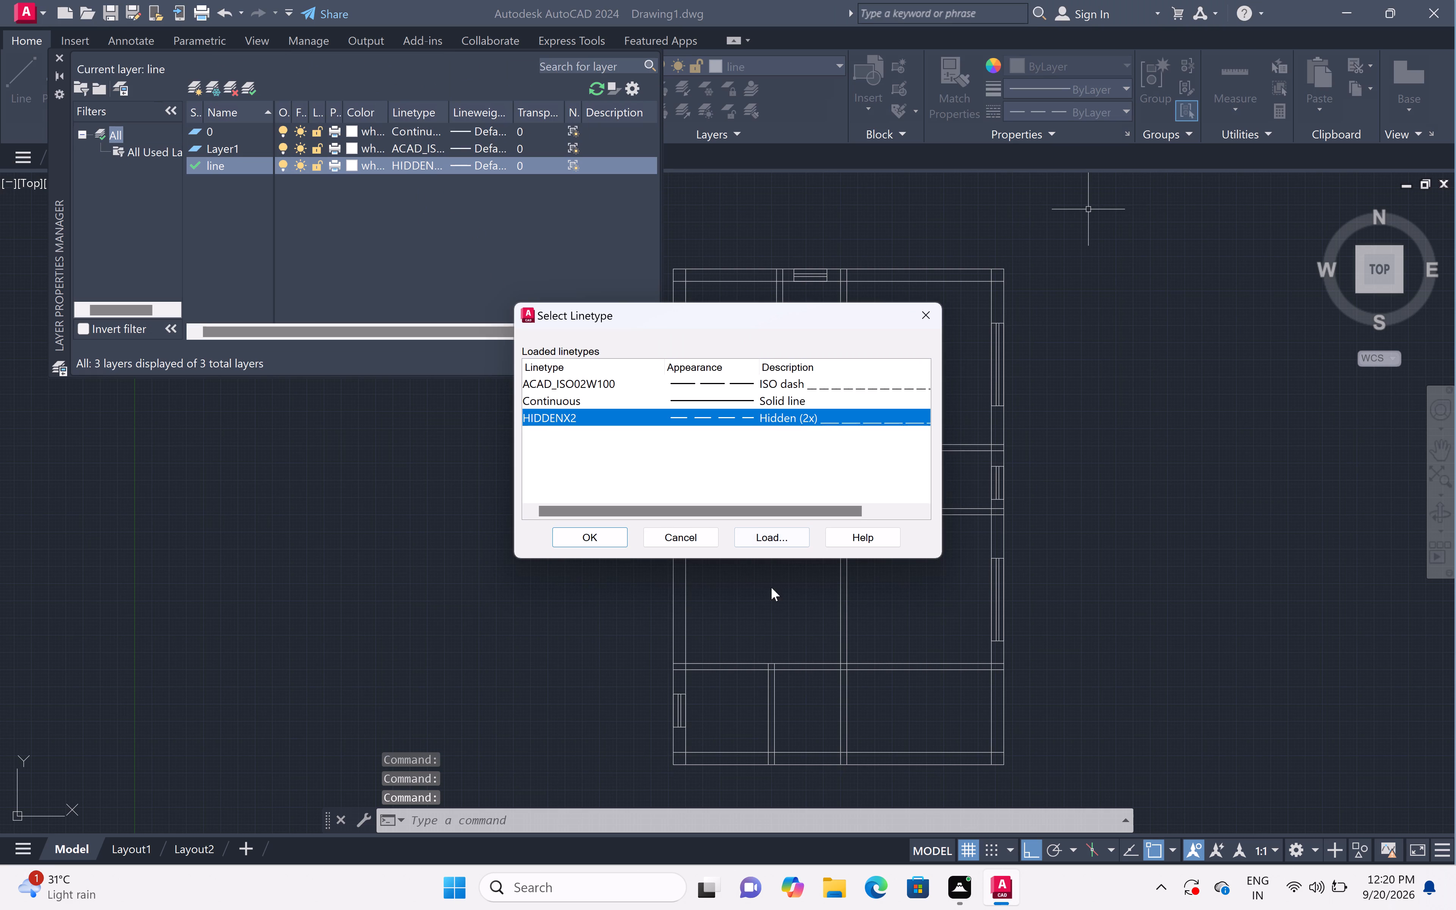
left_click(756, 527)
scroll(763, 473, "down", 2)
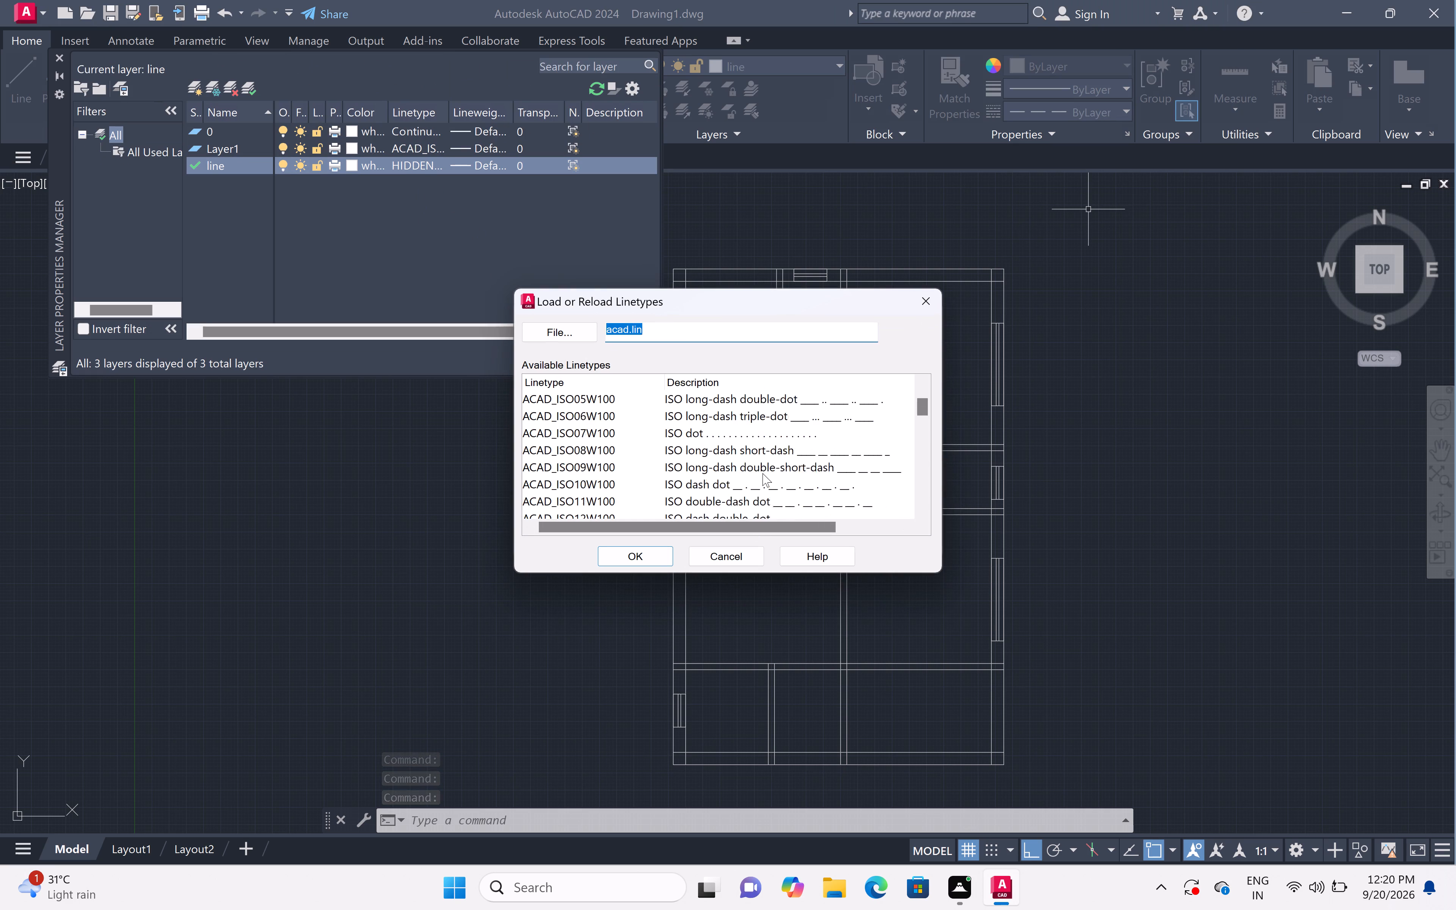
scroll(763, 473, "down", 4)
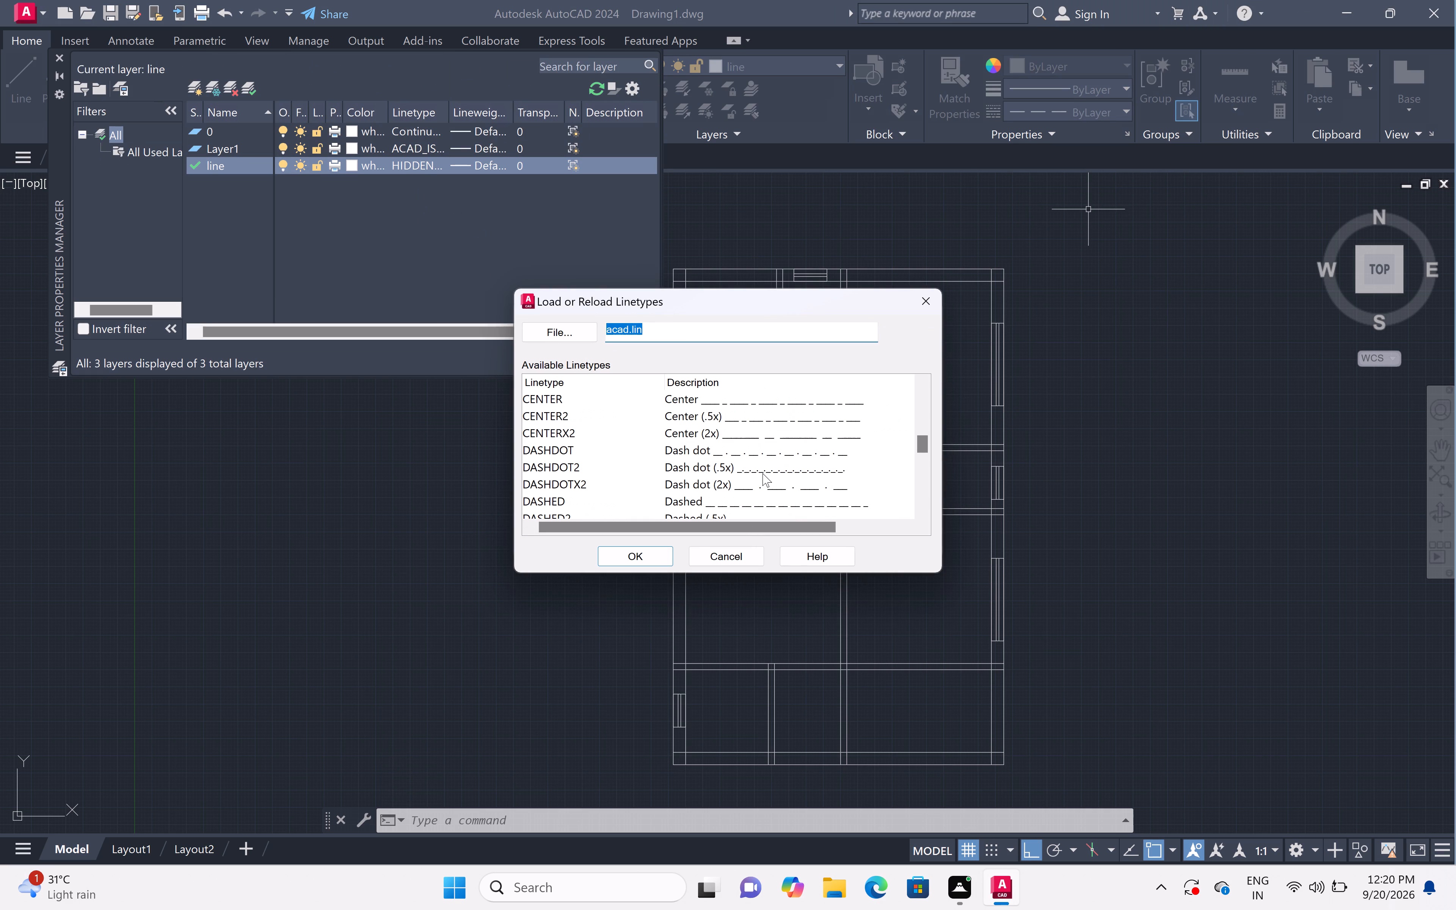
scroll(749, 474, "down", 2)
scroll(749, 474, "up", 1)
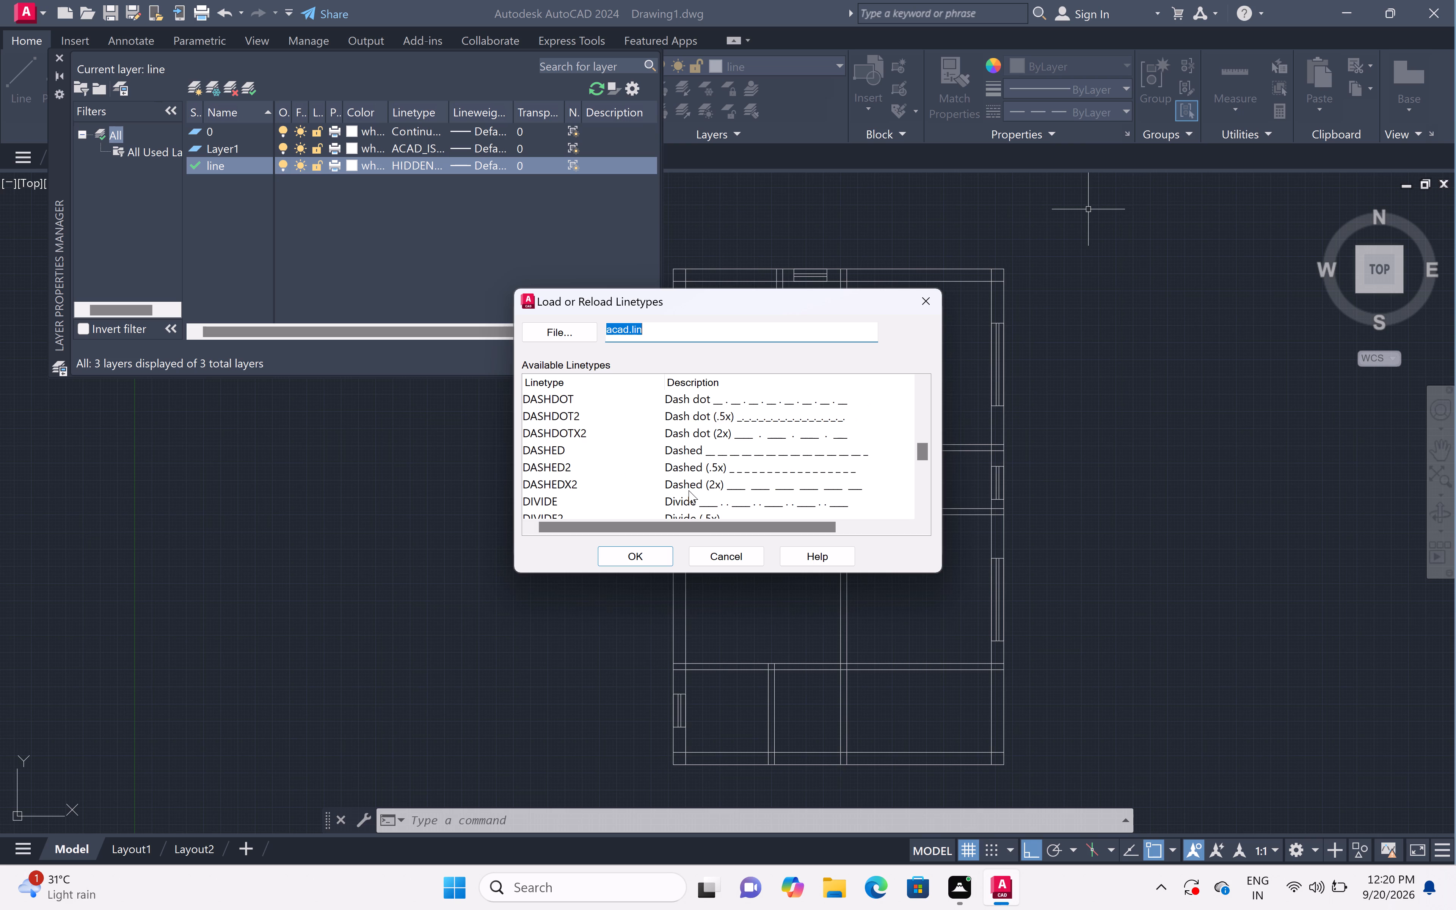
double_click(709, 478)
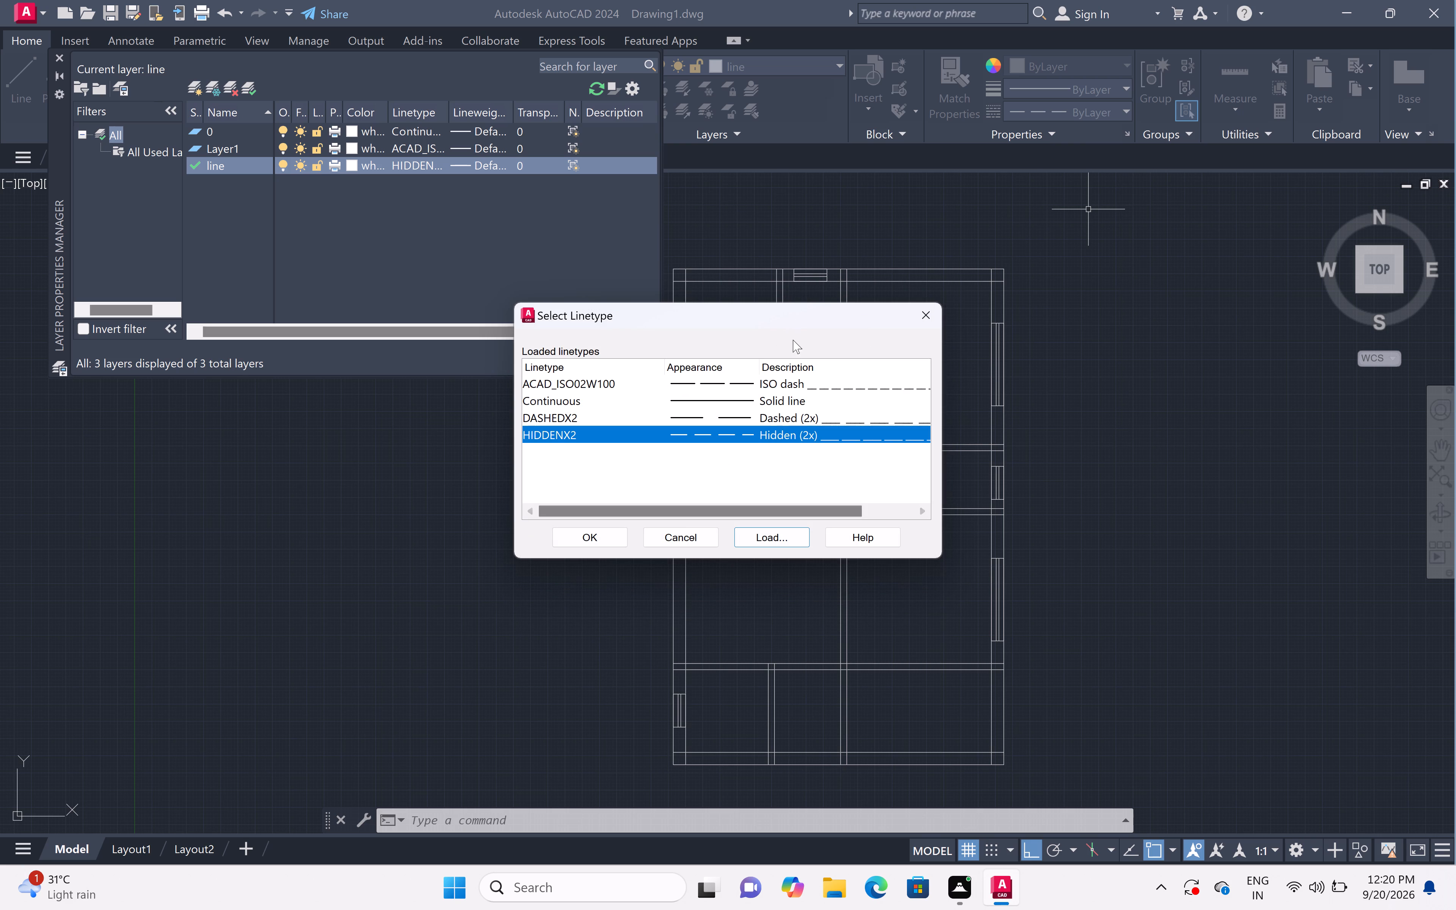
left_click(780, 407)
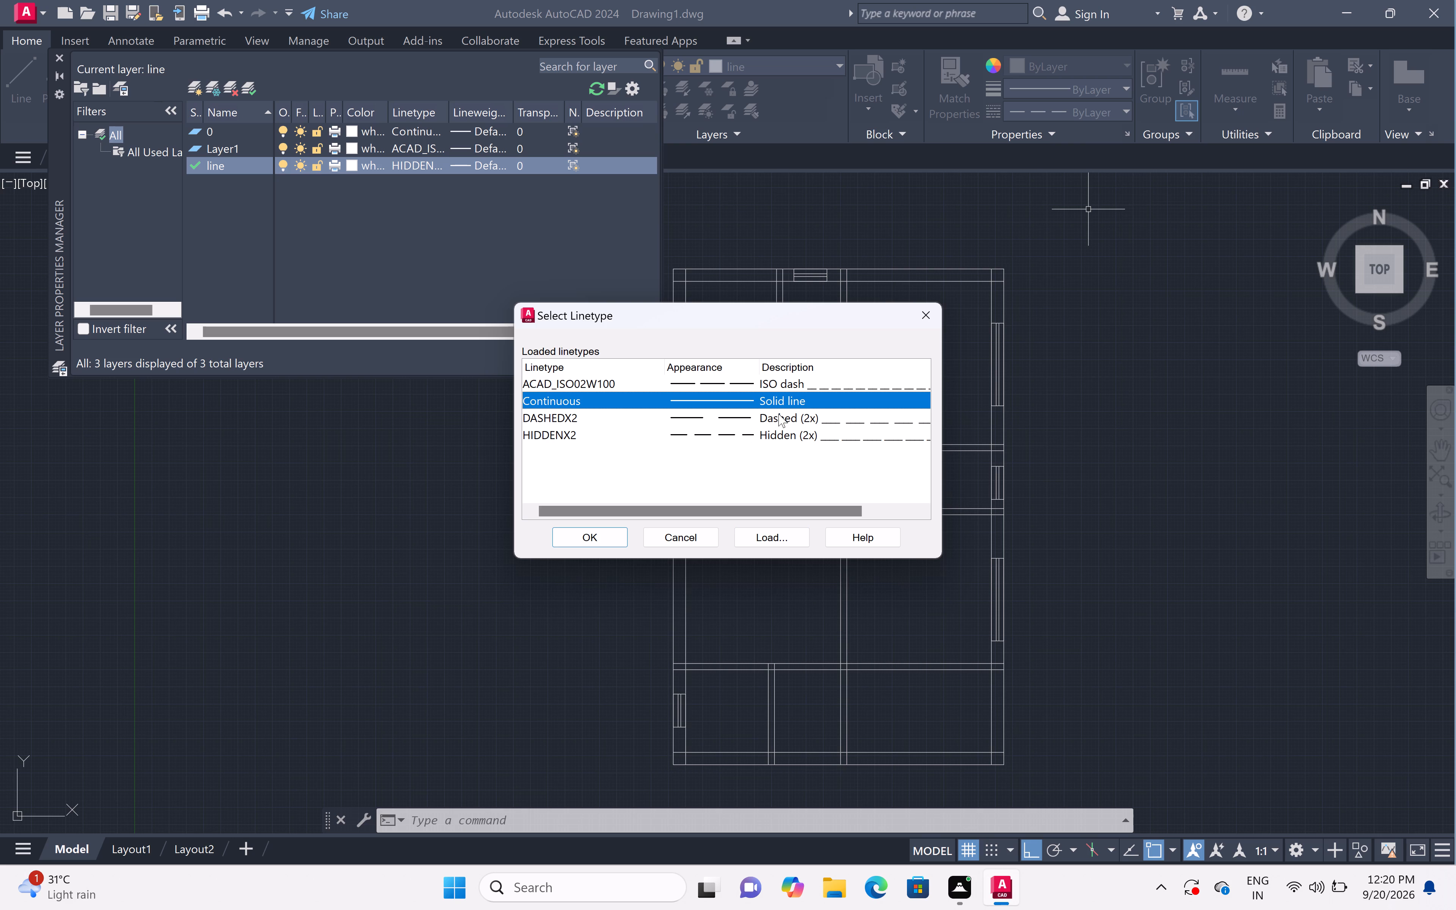
left_click(779, 414)
left_click(599, 535)
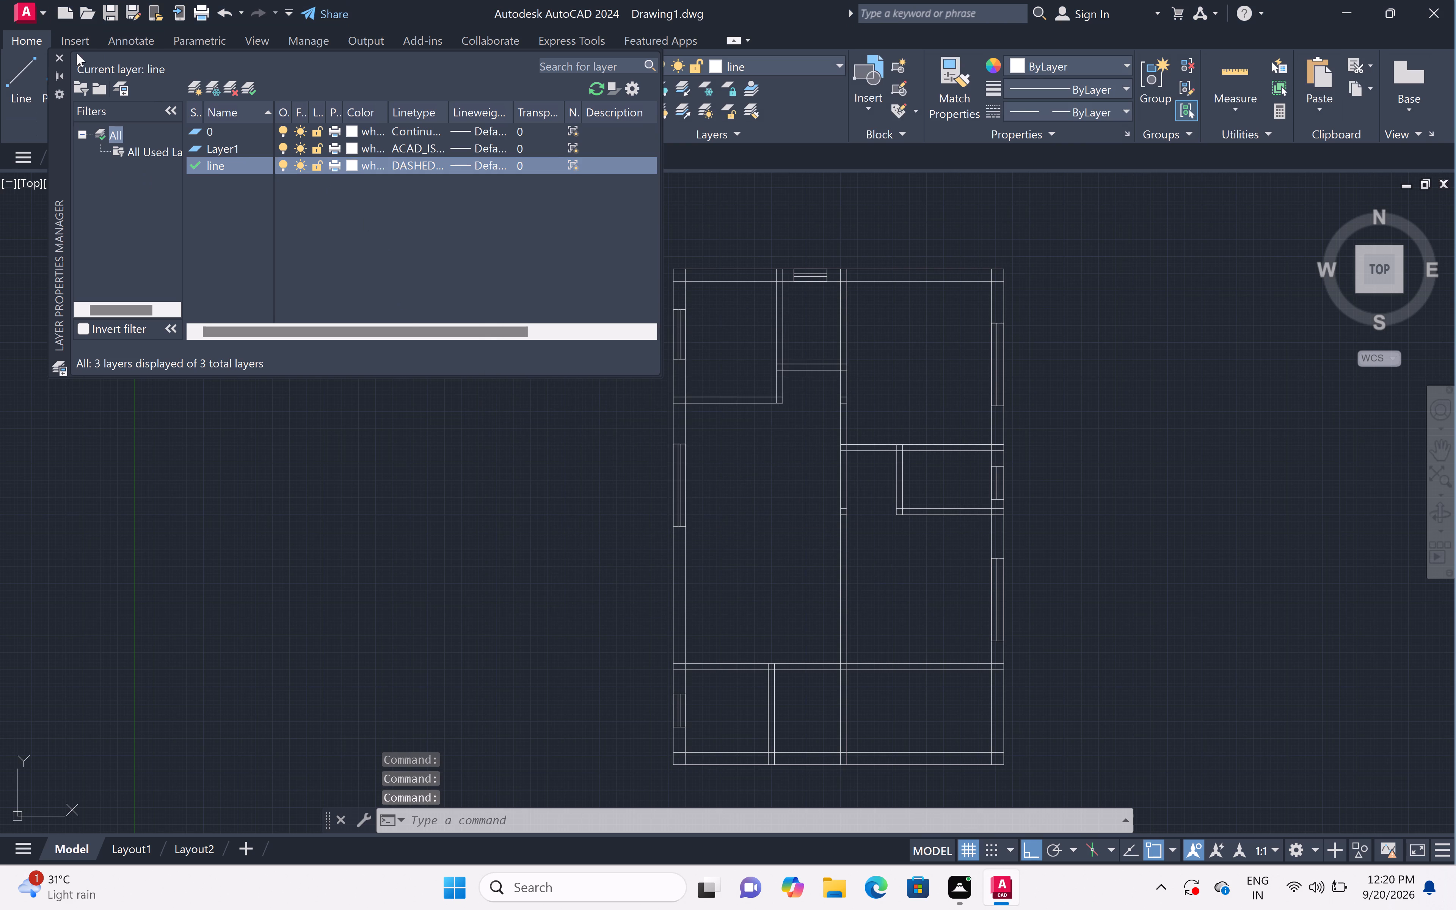
double_click(61, 54)
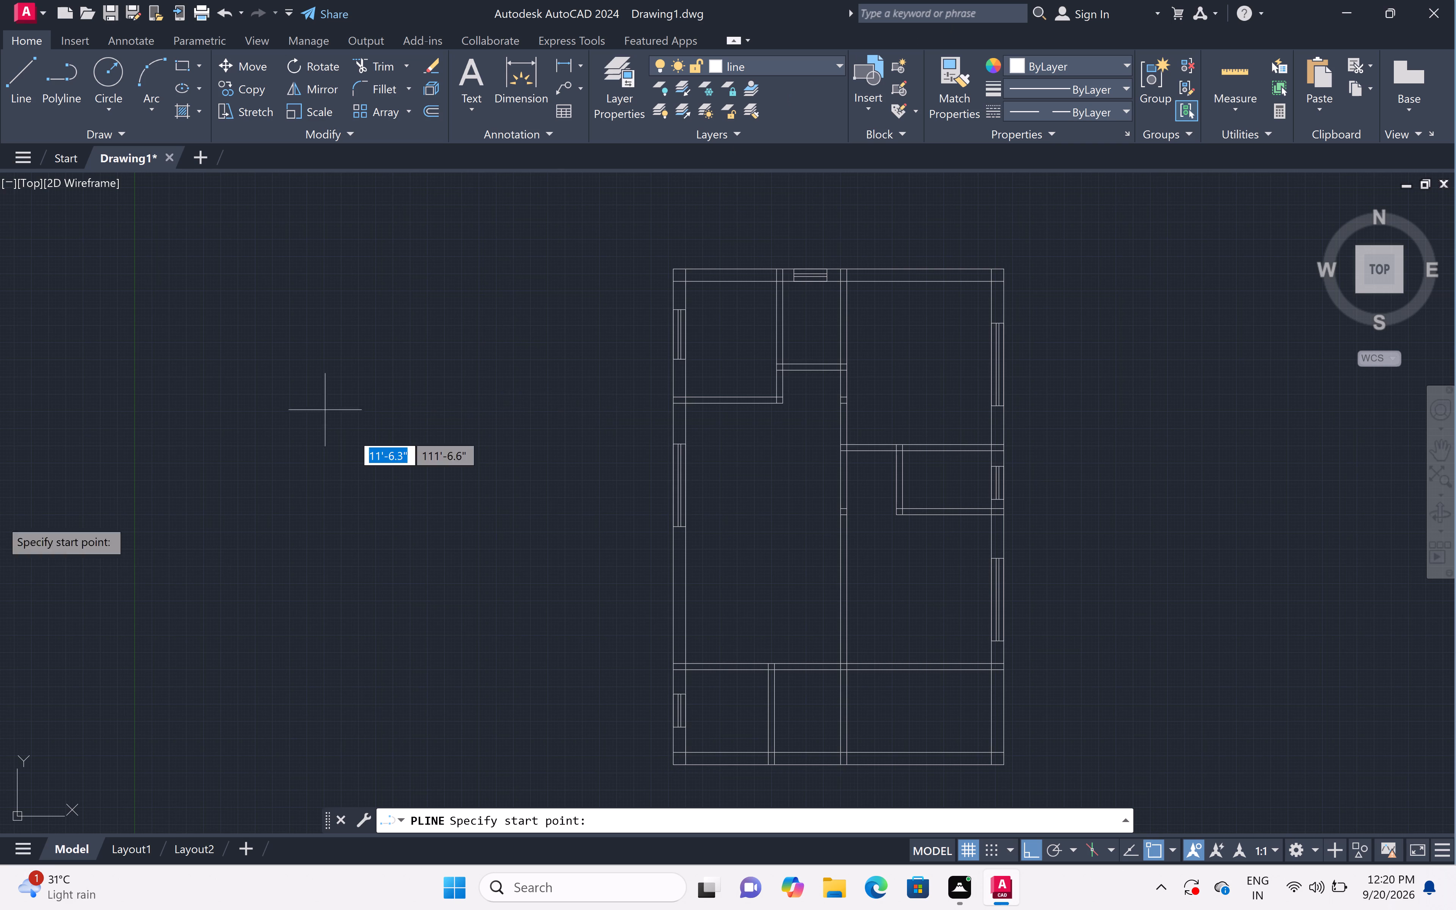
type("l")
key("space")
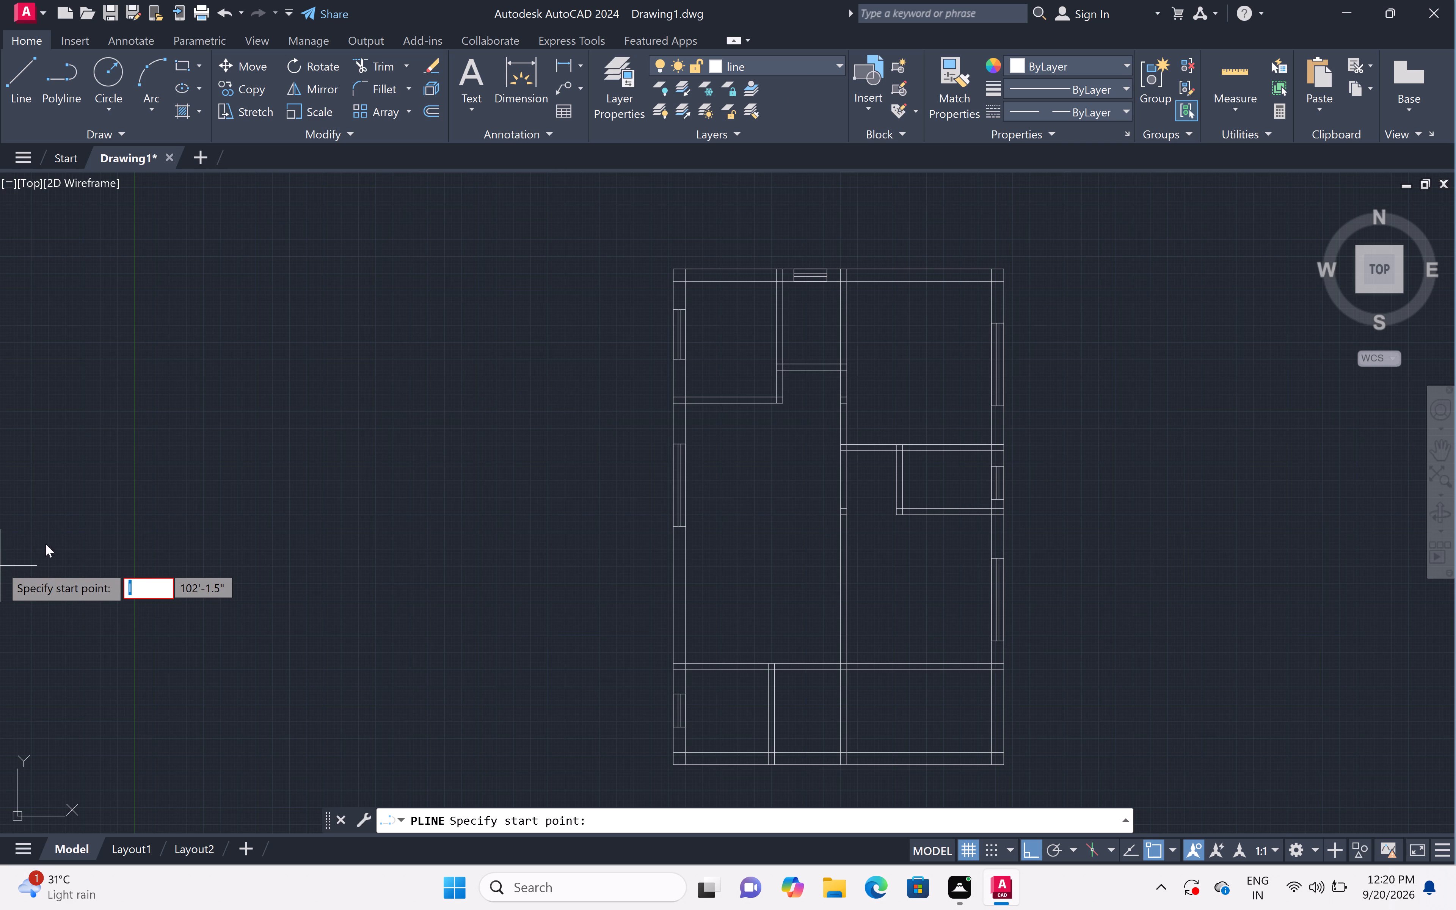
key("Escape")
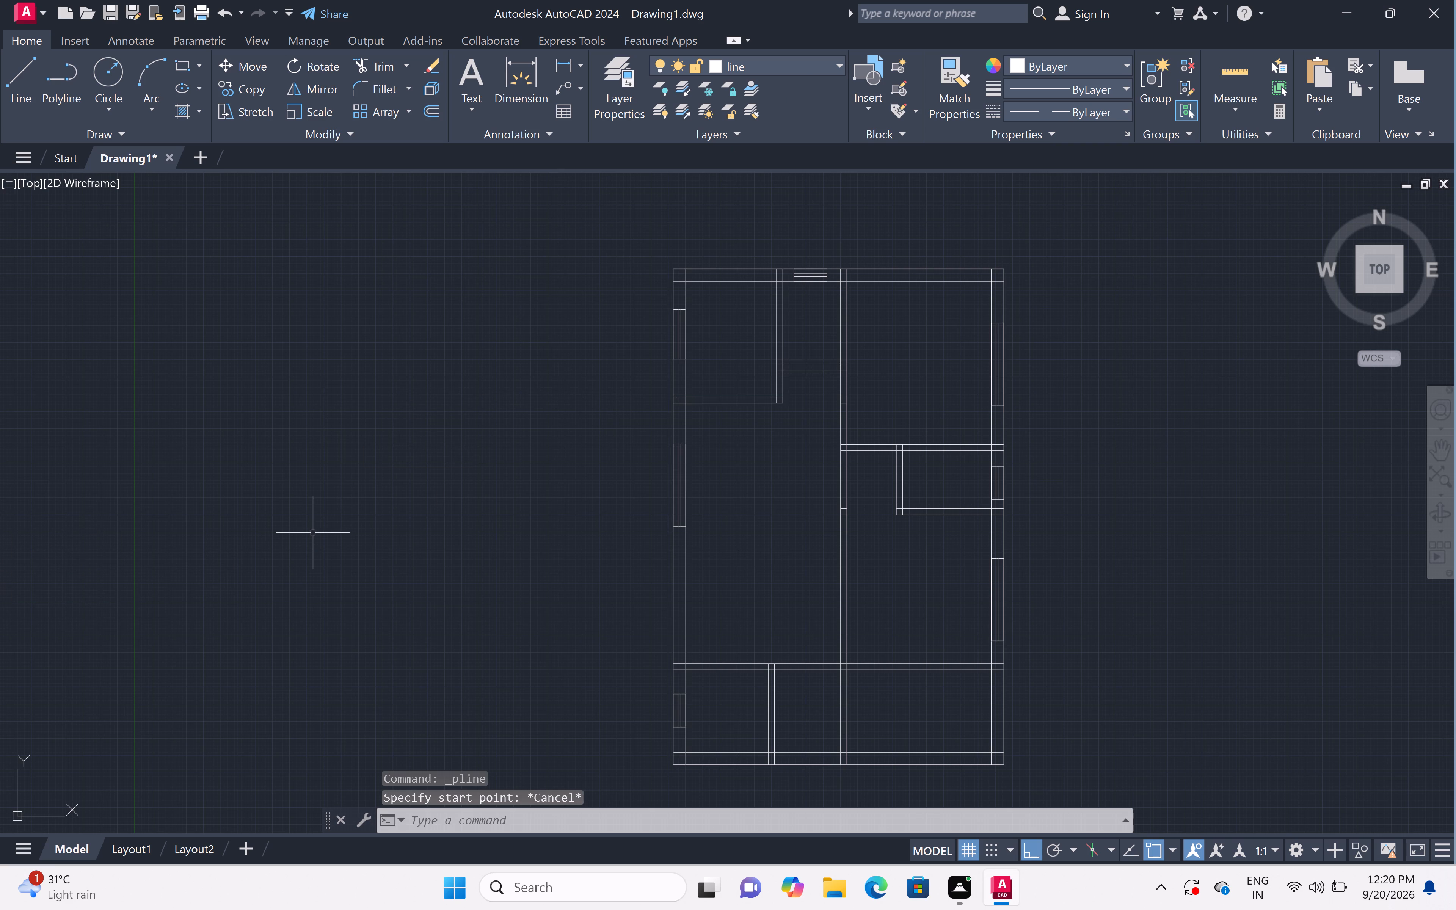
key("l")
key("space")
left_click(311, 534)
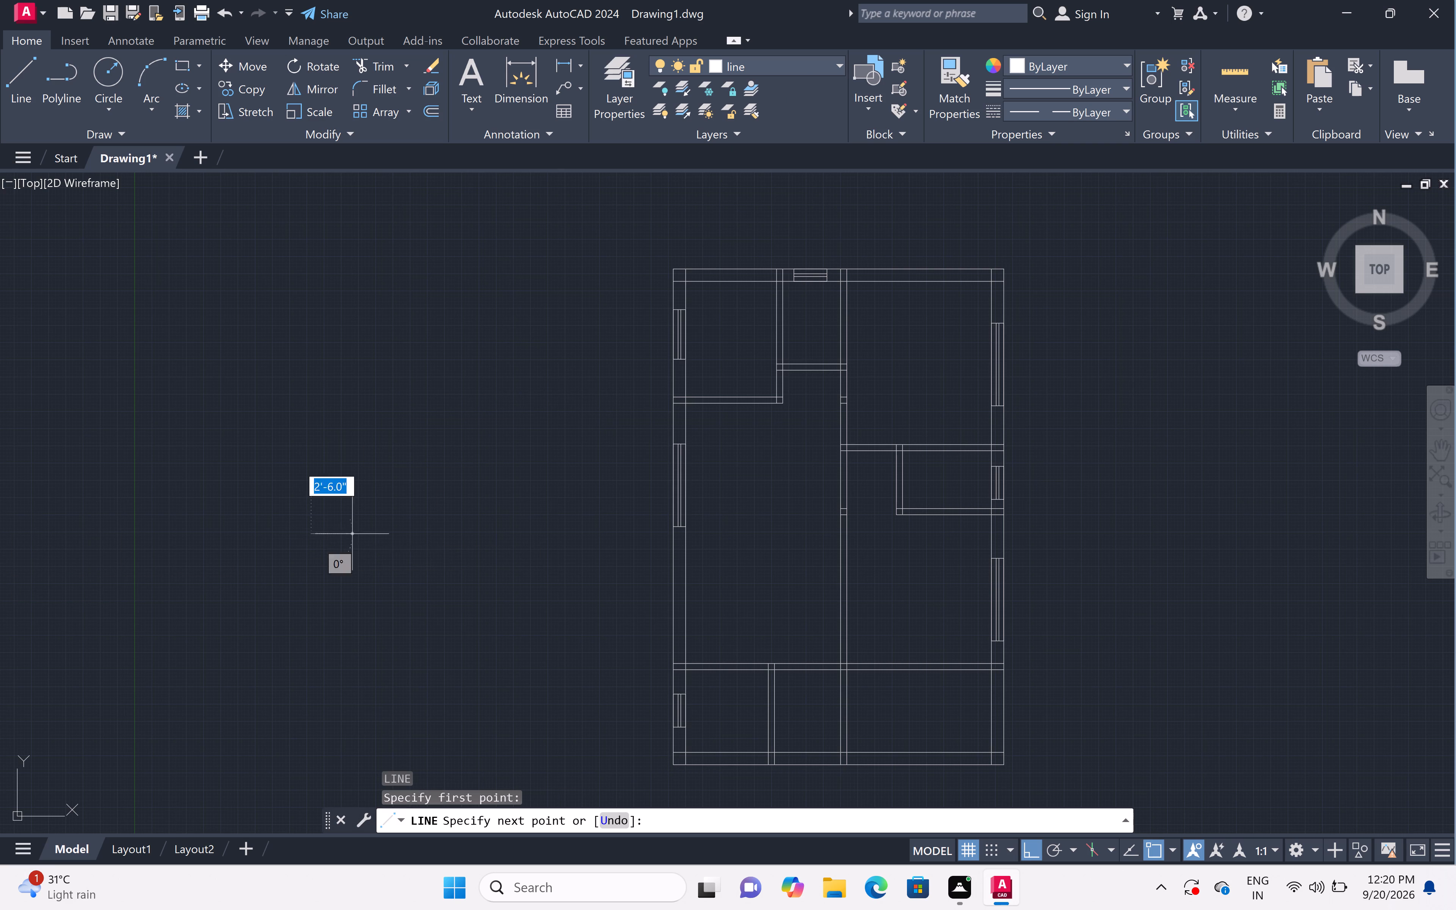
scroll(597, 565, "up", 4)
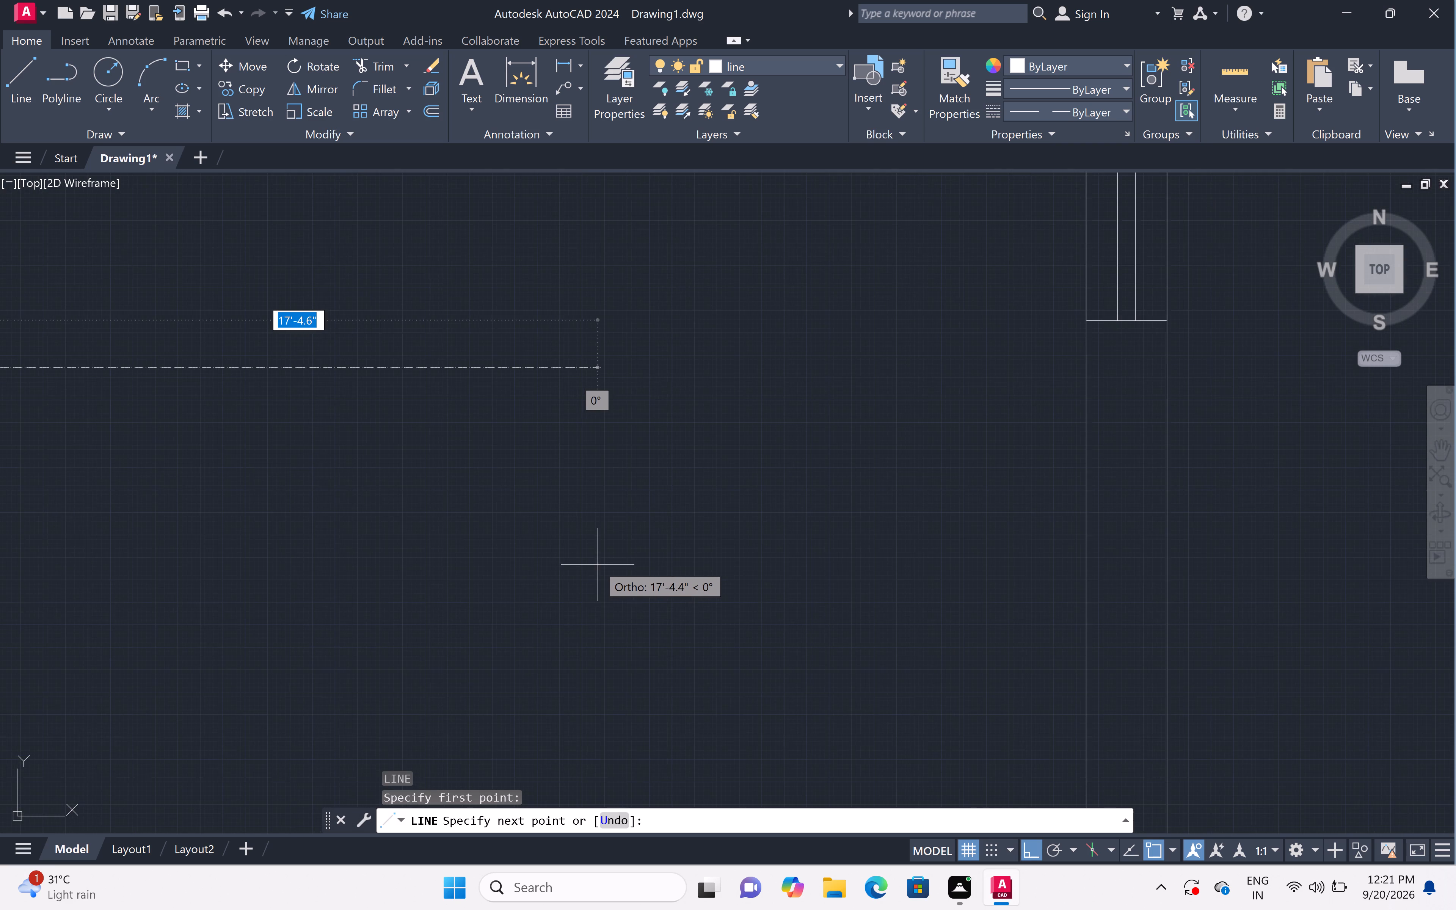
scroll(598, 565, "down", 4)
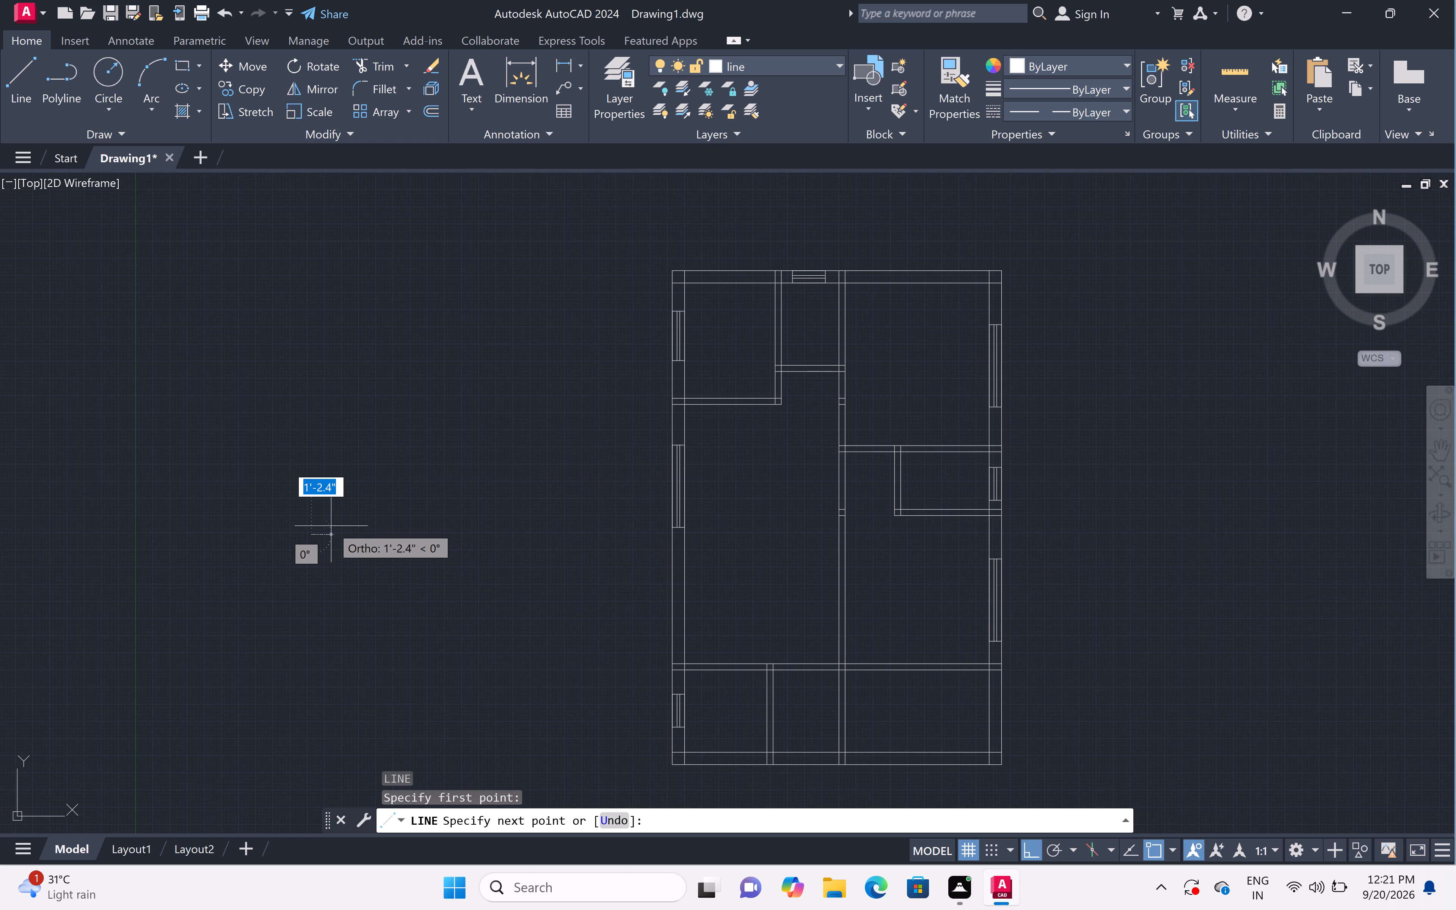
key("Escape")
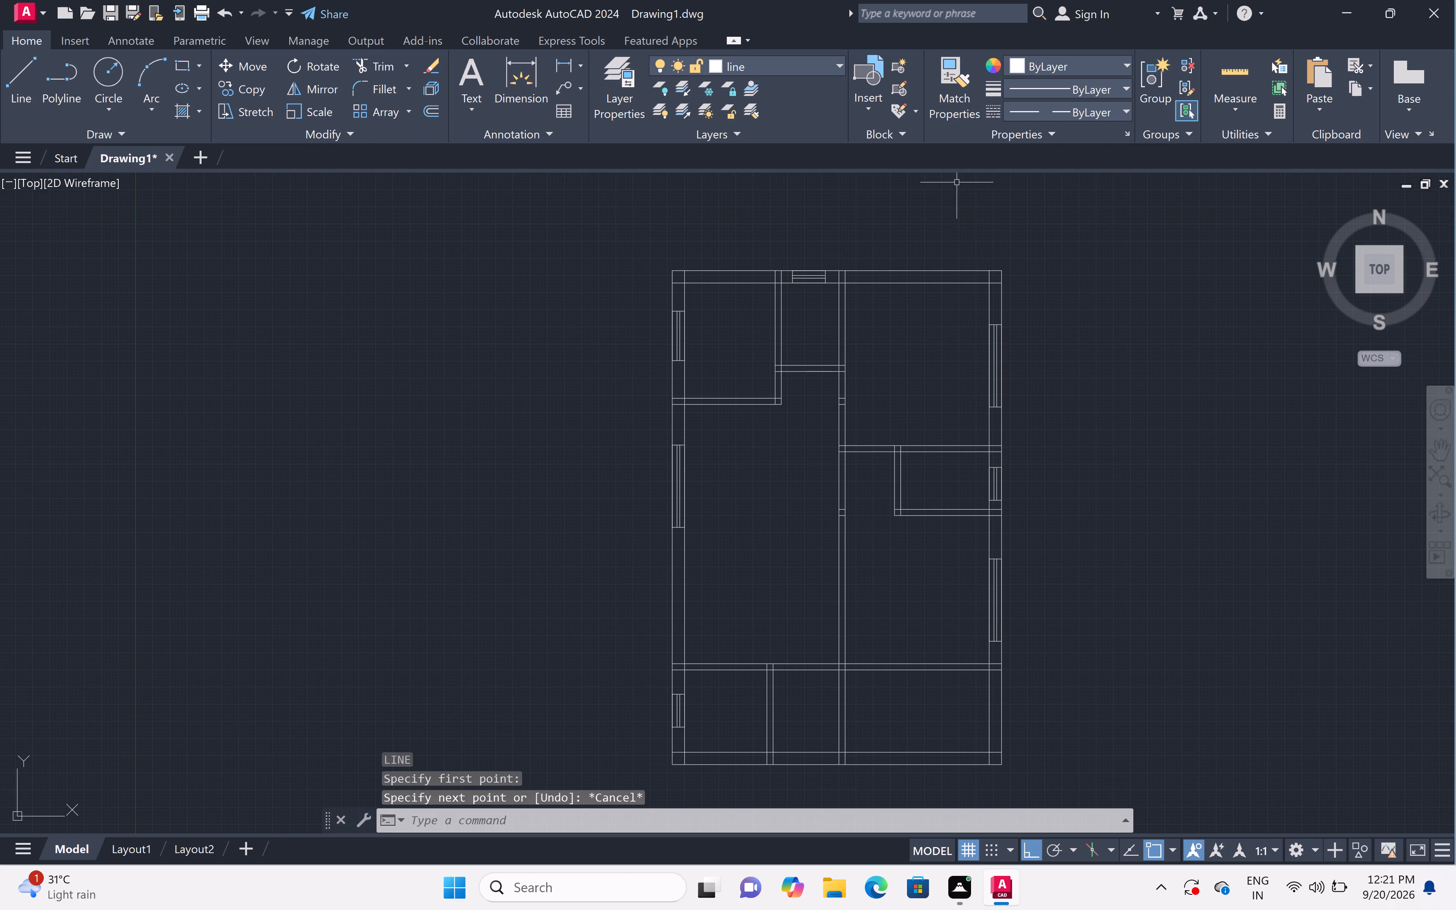
Browse the available linetypes in acad.lin for the "line" layer, comparing the dashed, dotted and hidden patterns.
scroll(808, 260, "up", 2)
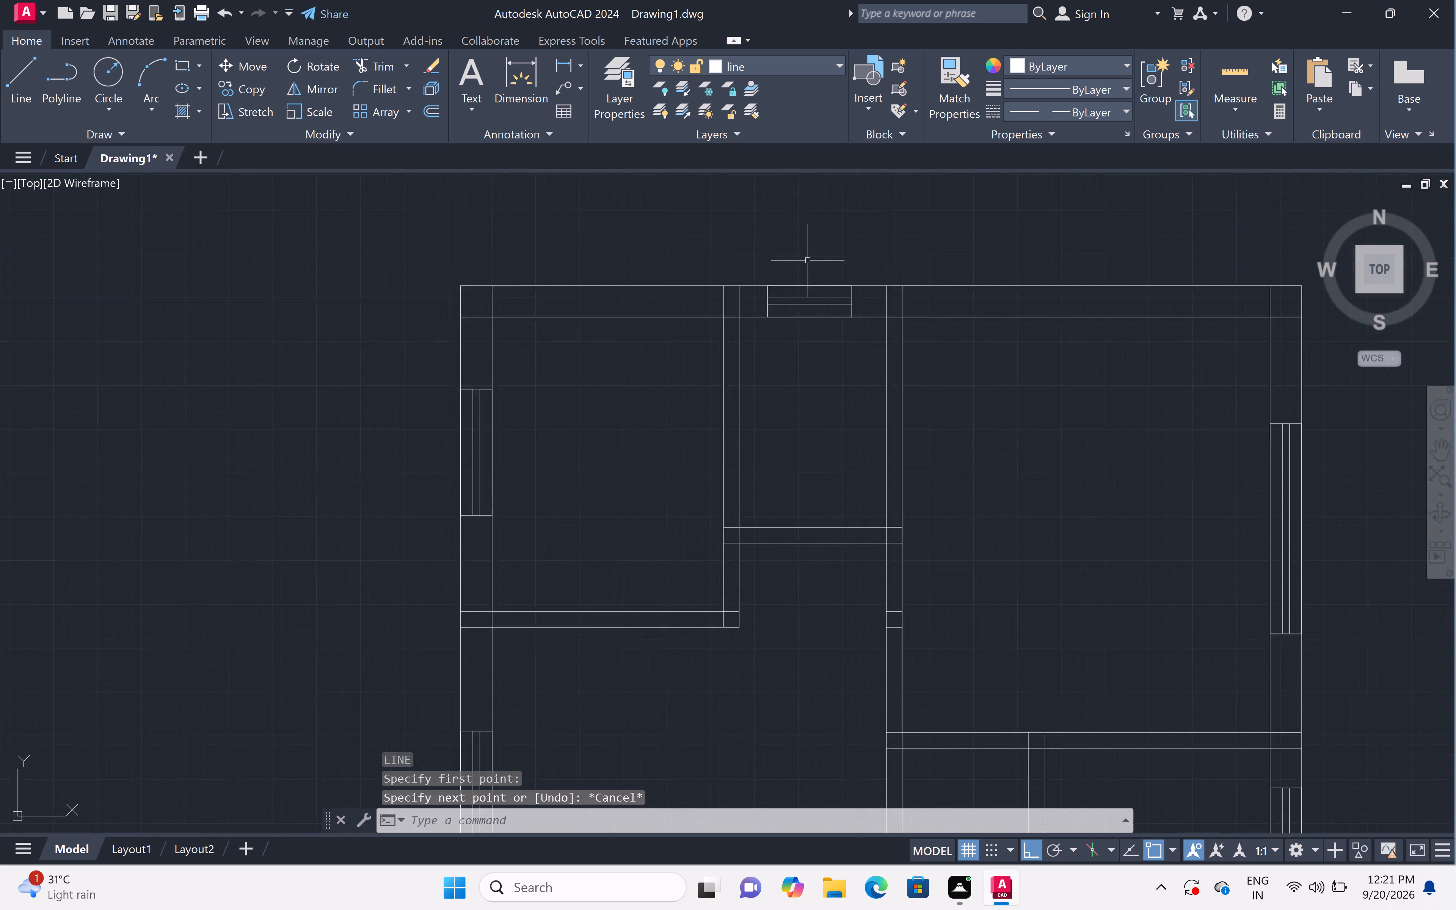
scroll(808, 260, "up", 2)
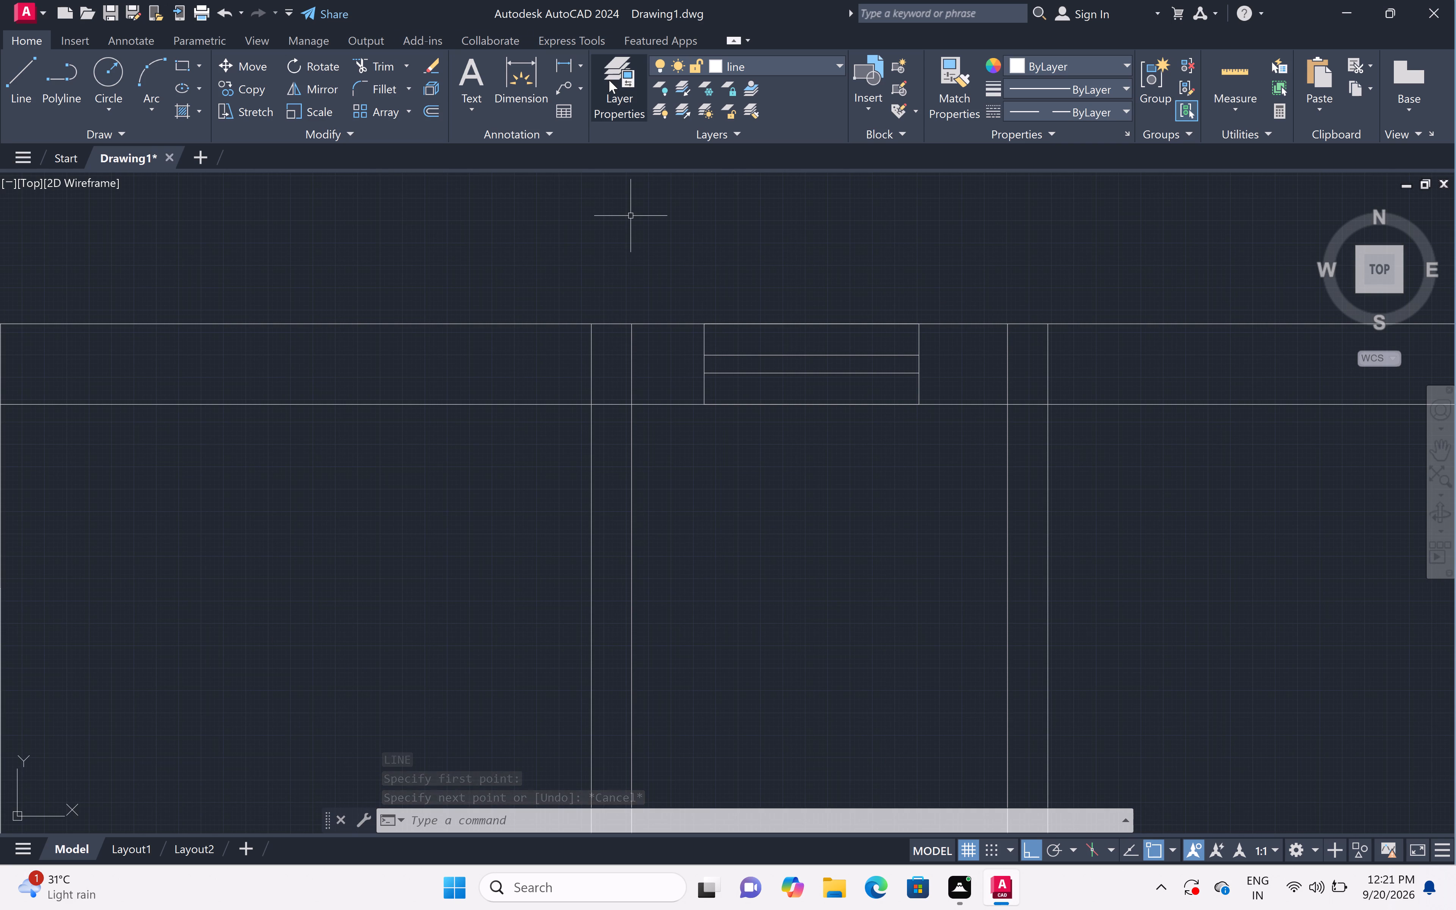
double_click(609, 80)
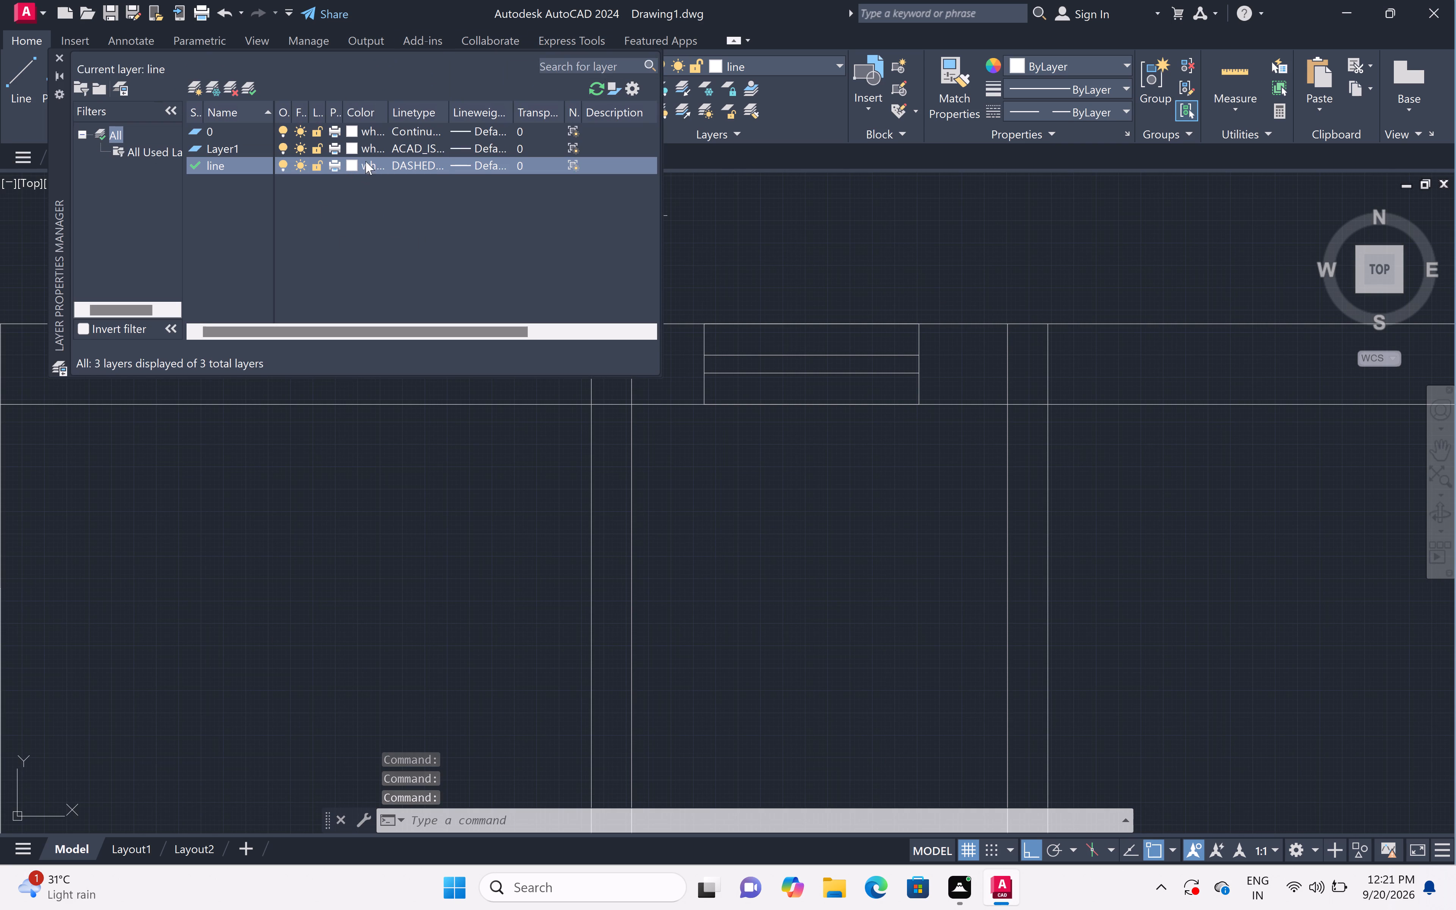
left_click(431, 165)
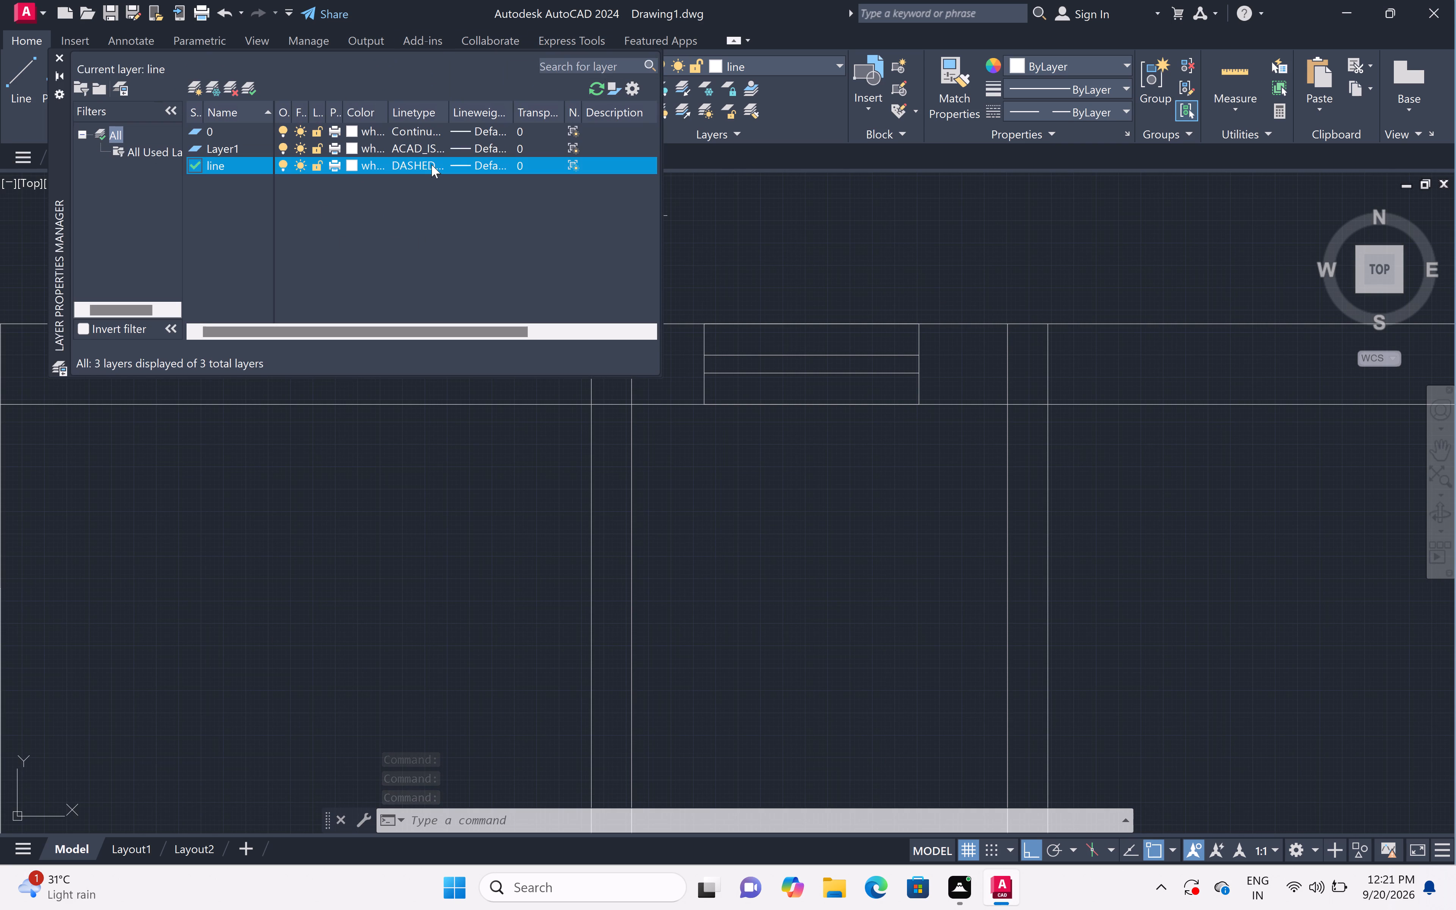
double_click(781, 529)
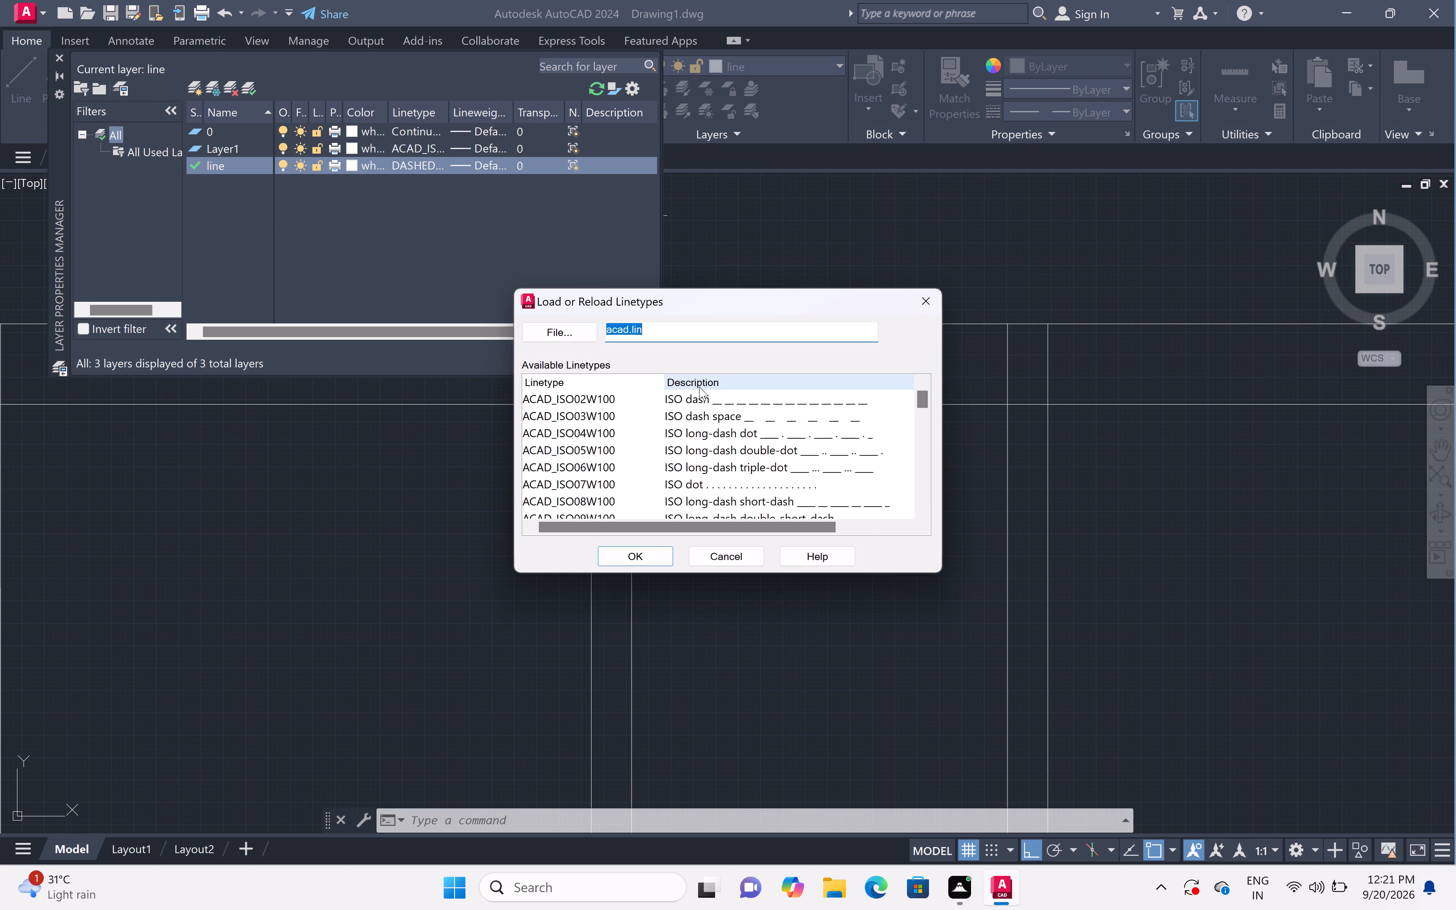
scroll(696, 412, "down", 5)
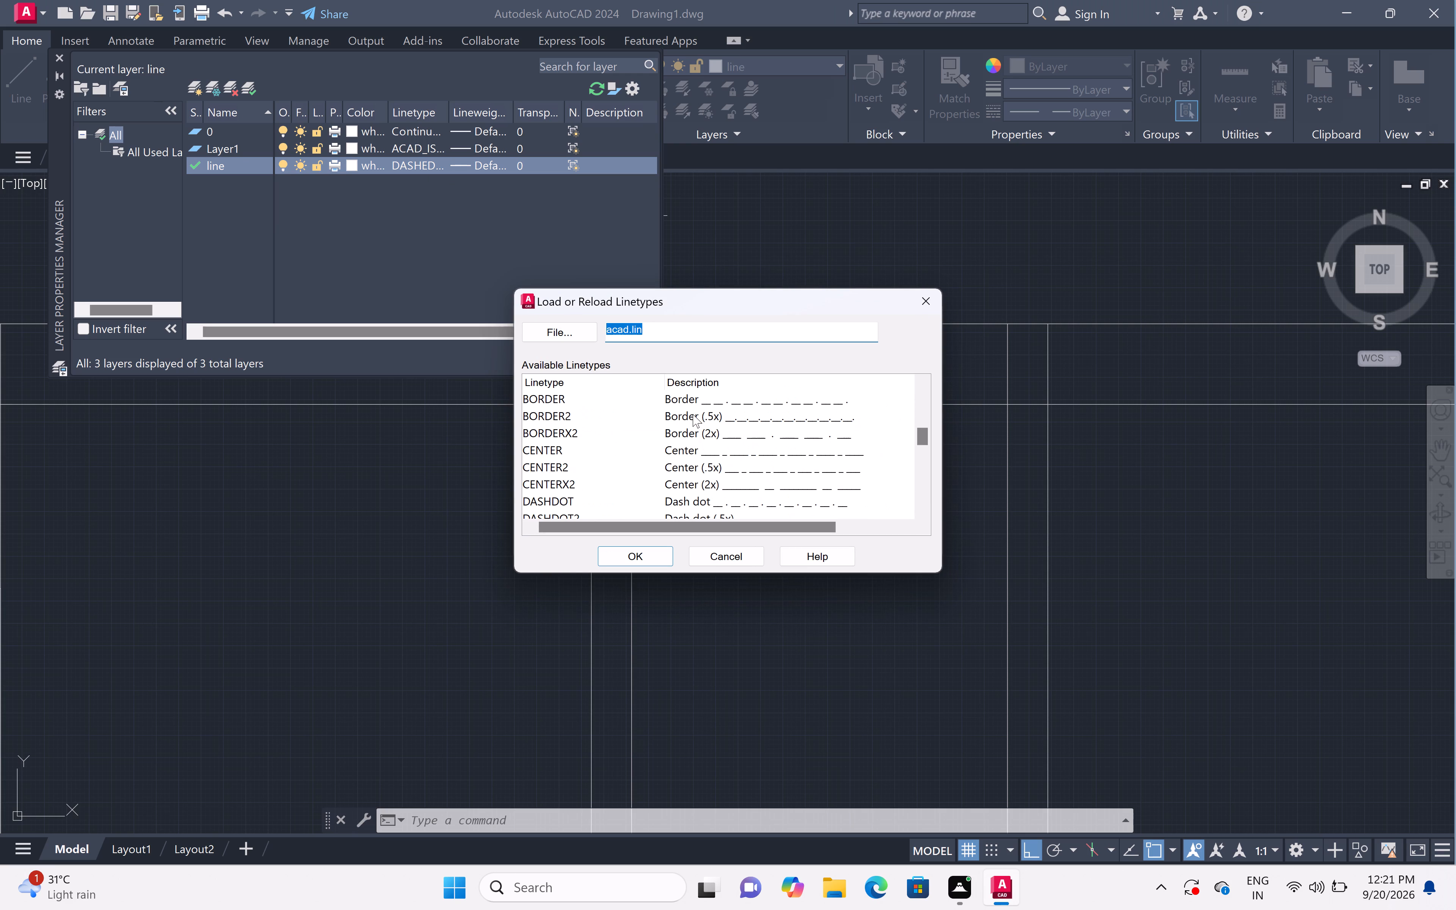
scroll(693, 414, "down", 3)
scroll(693, 414, "up", 1)
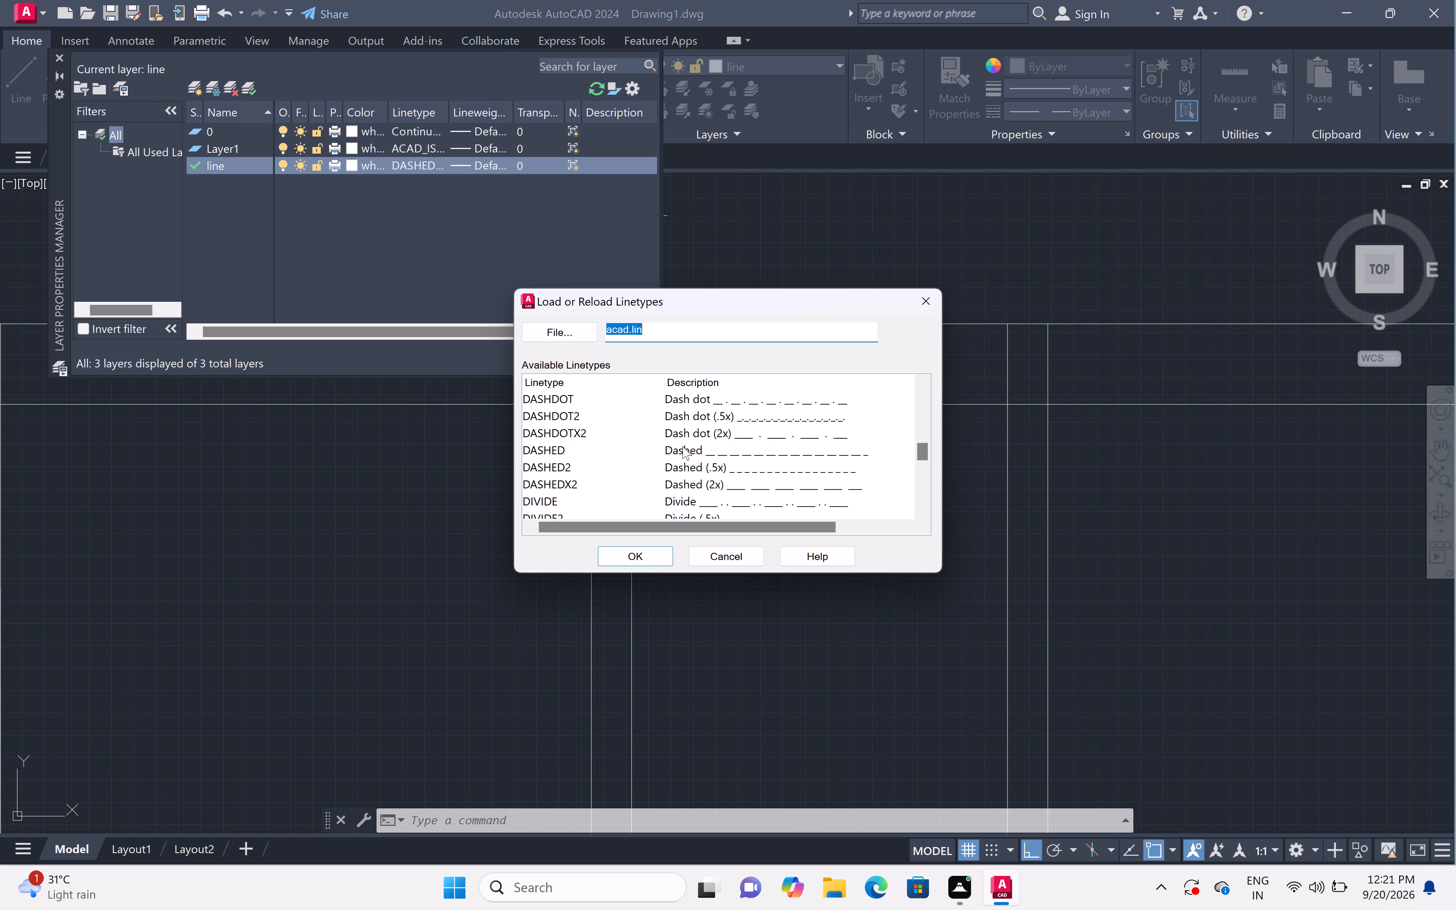
scroll(683, 445, "down", 3)
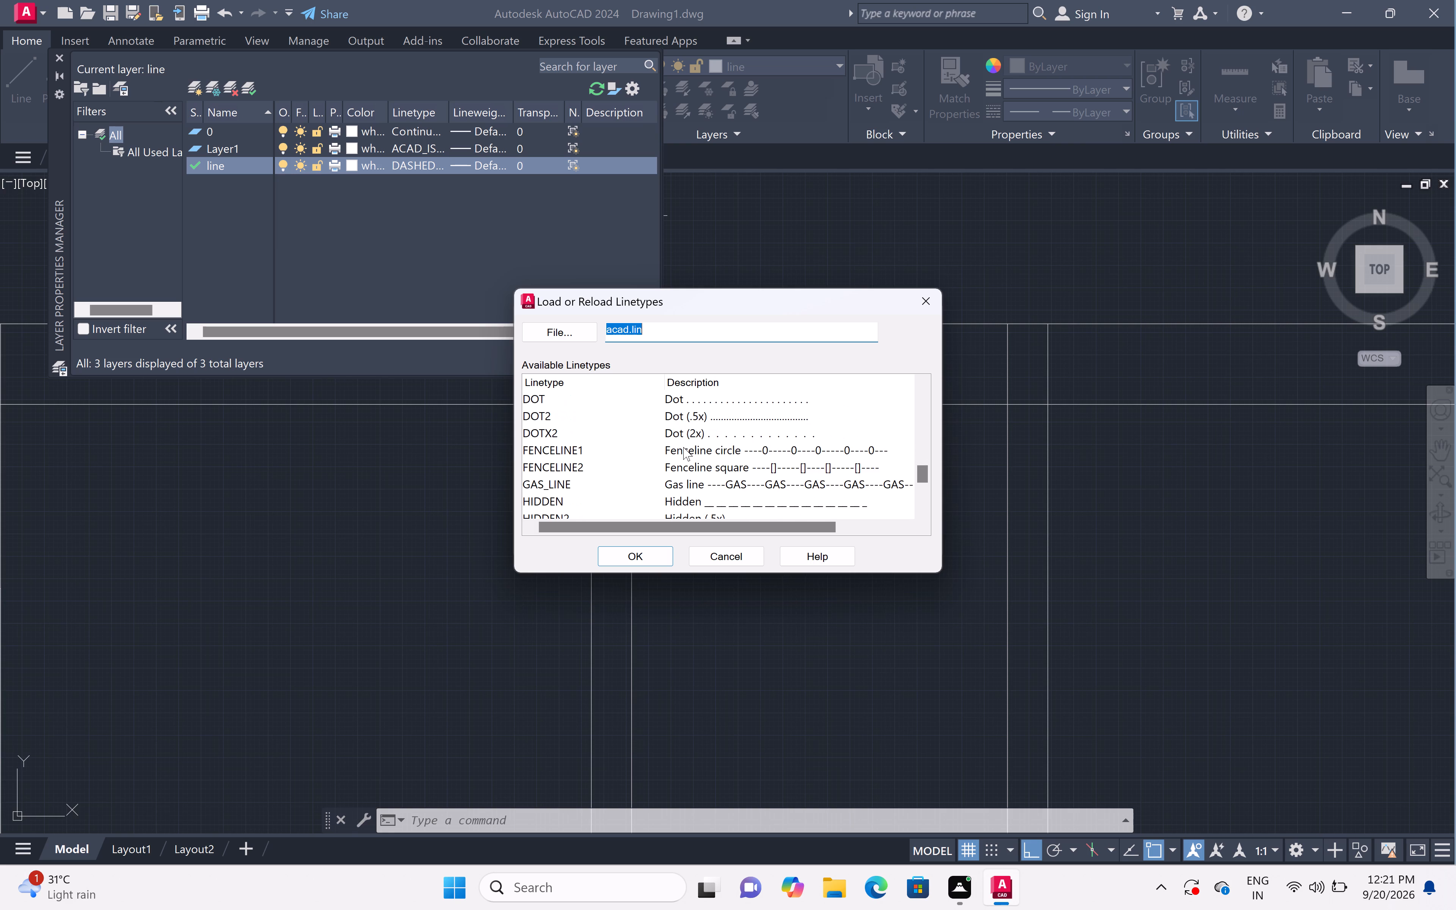
scroll(683, 447, "down", 2)
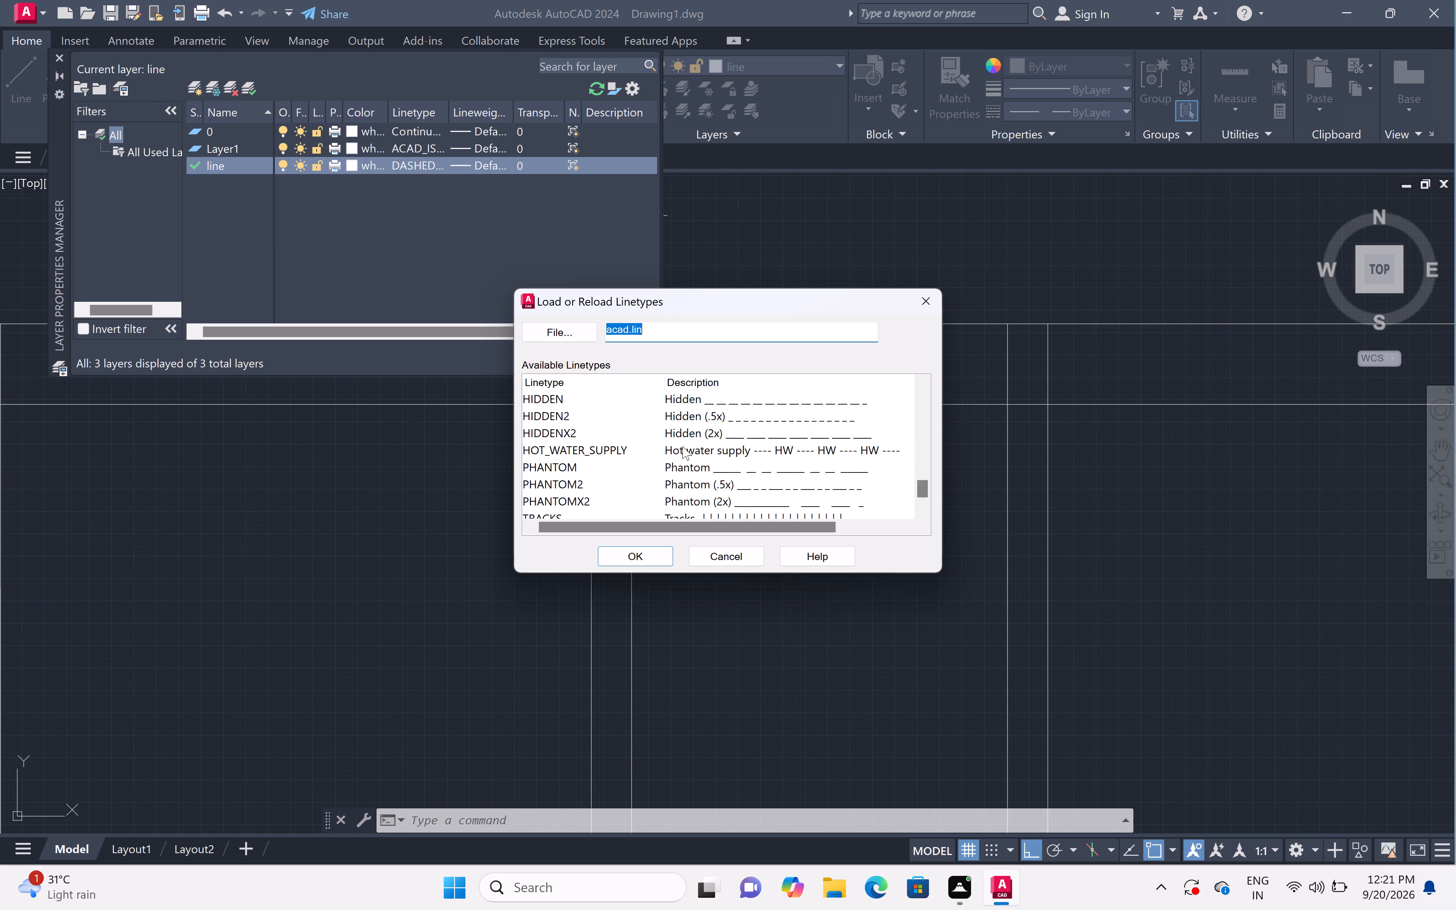
scroll(682, 444, "down", 1)
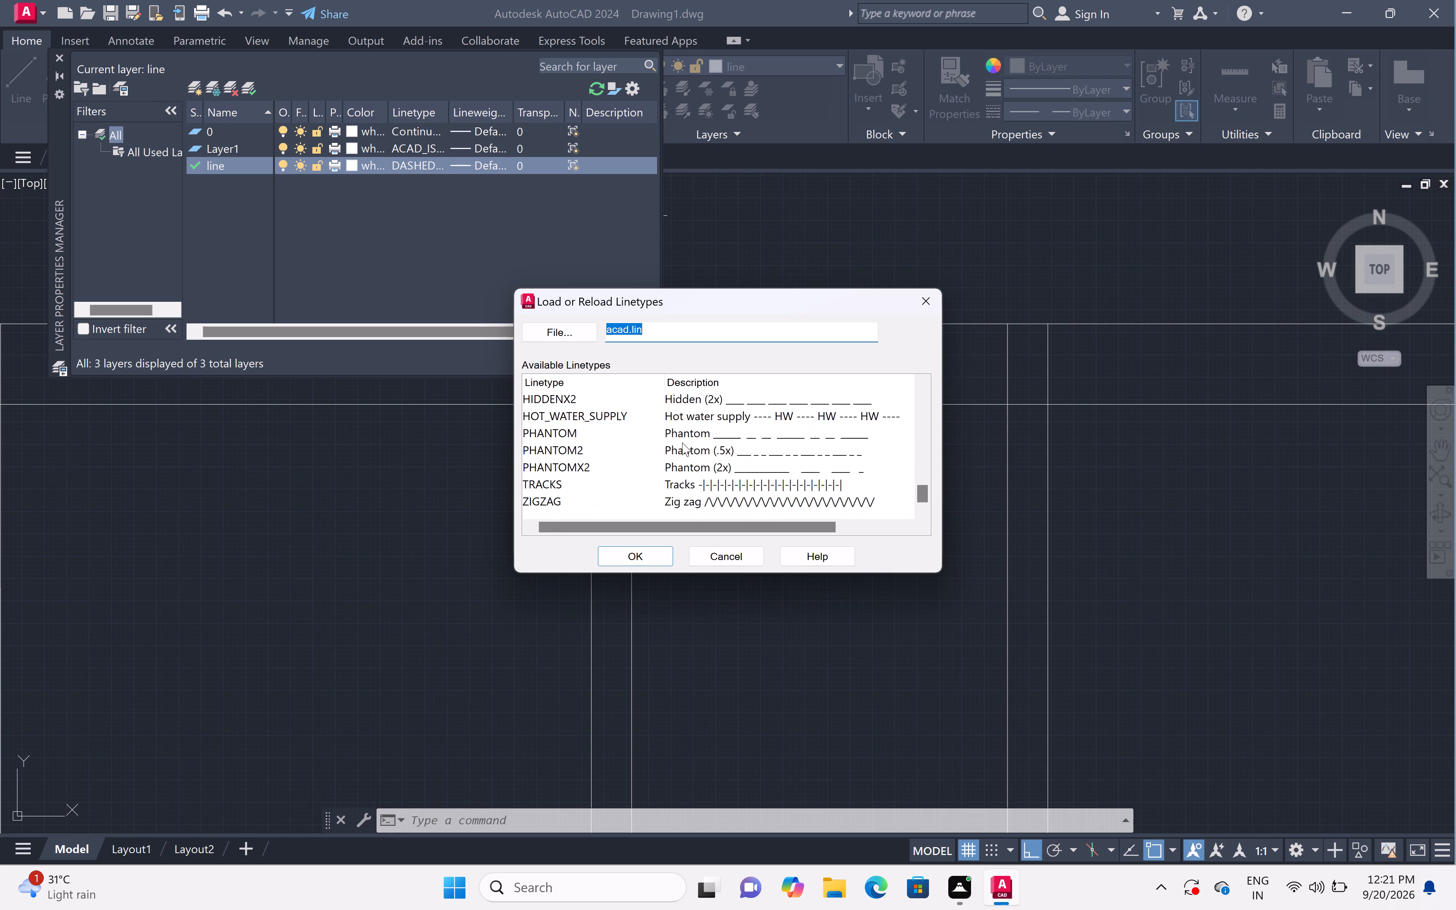
scroll(682, 442, "down", 4)
scroll(683, 466, "up", 7)
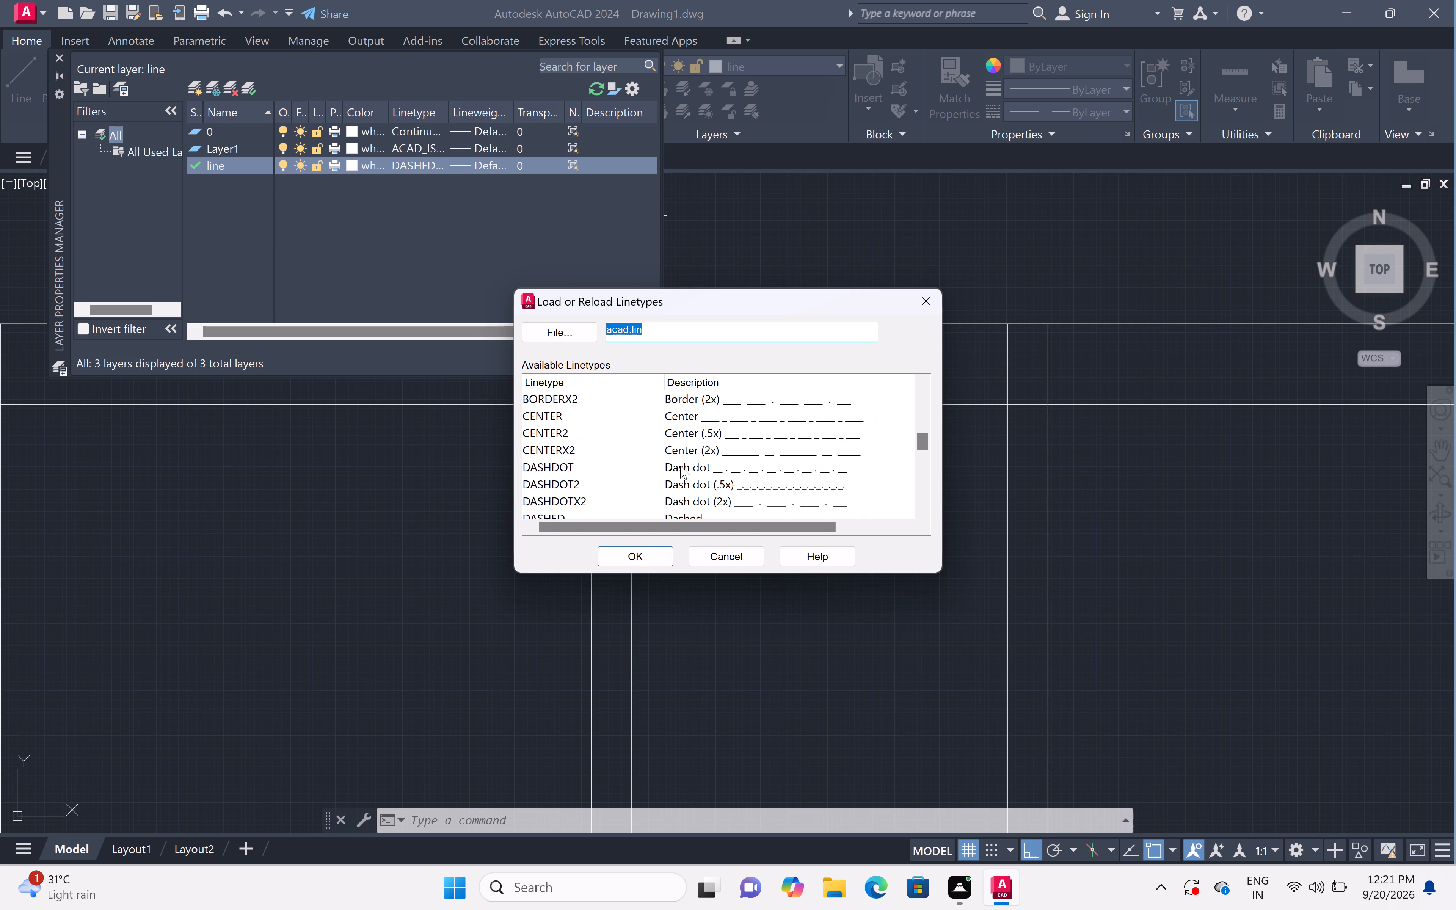
scroll(679, 466, "up", 4)
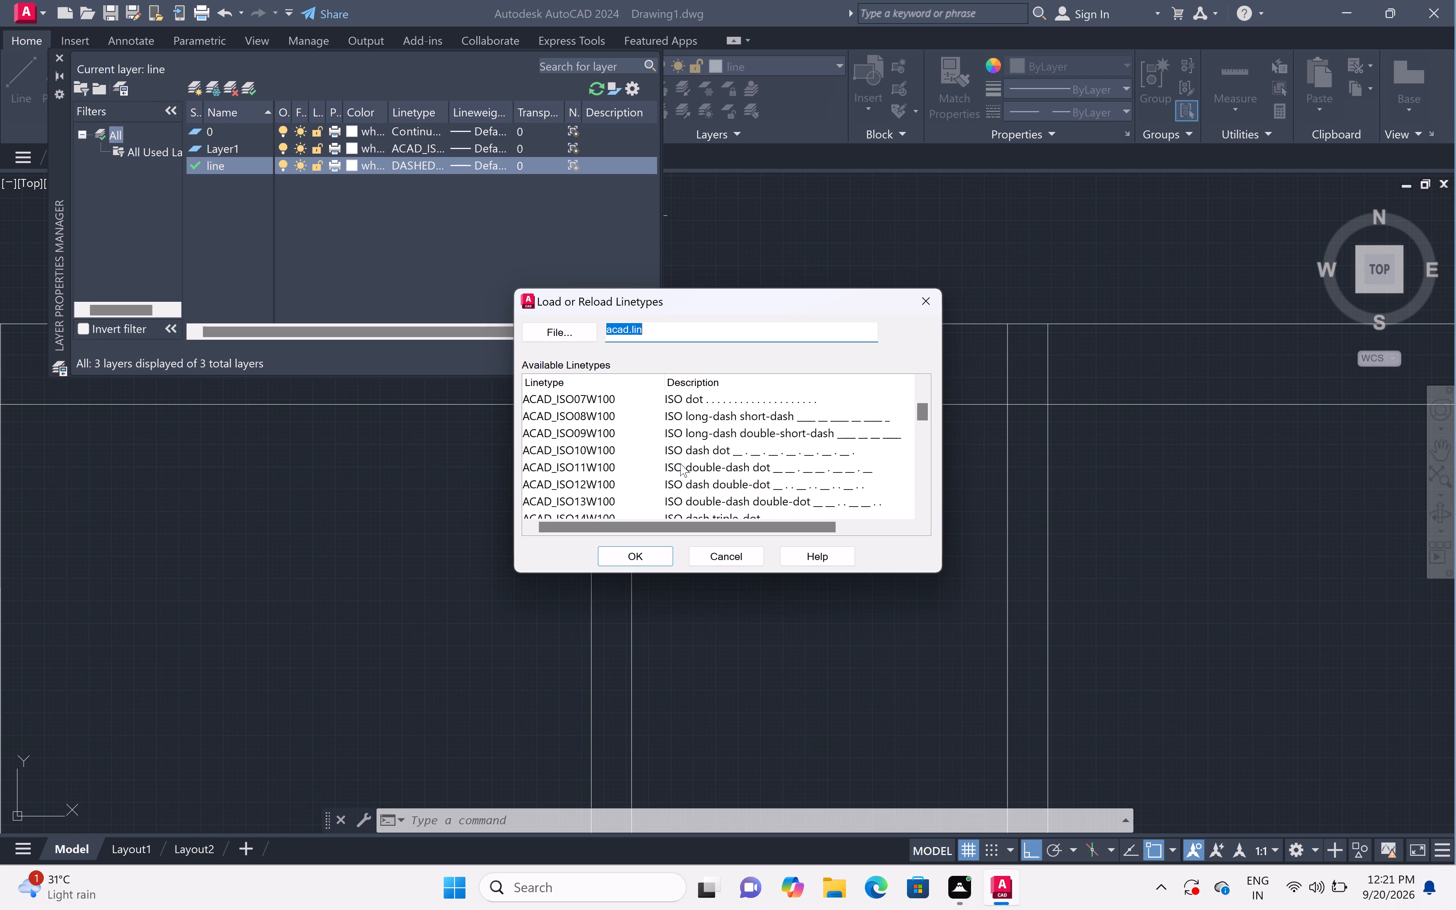
scroll(680, 463, "up", 2)
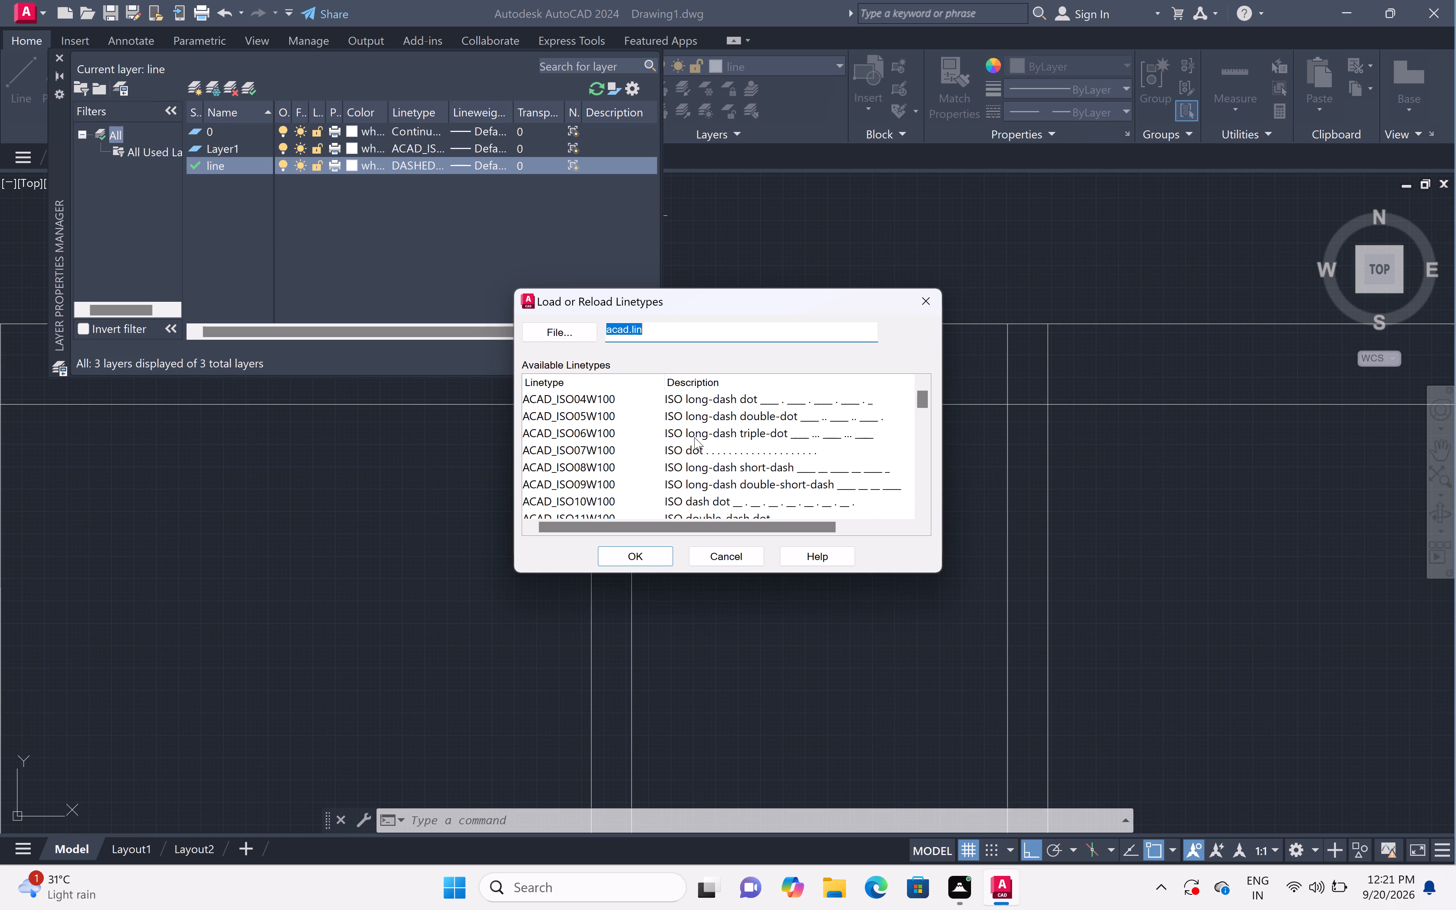
scroll(693, 463, "down", 2)
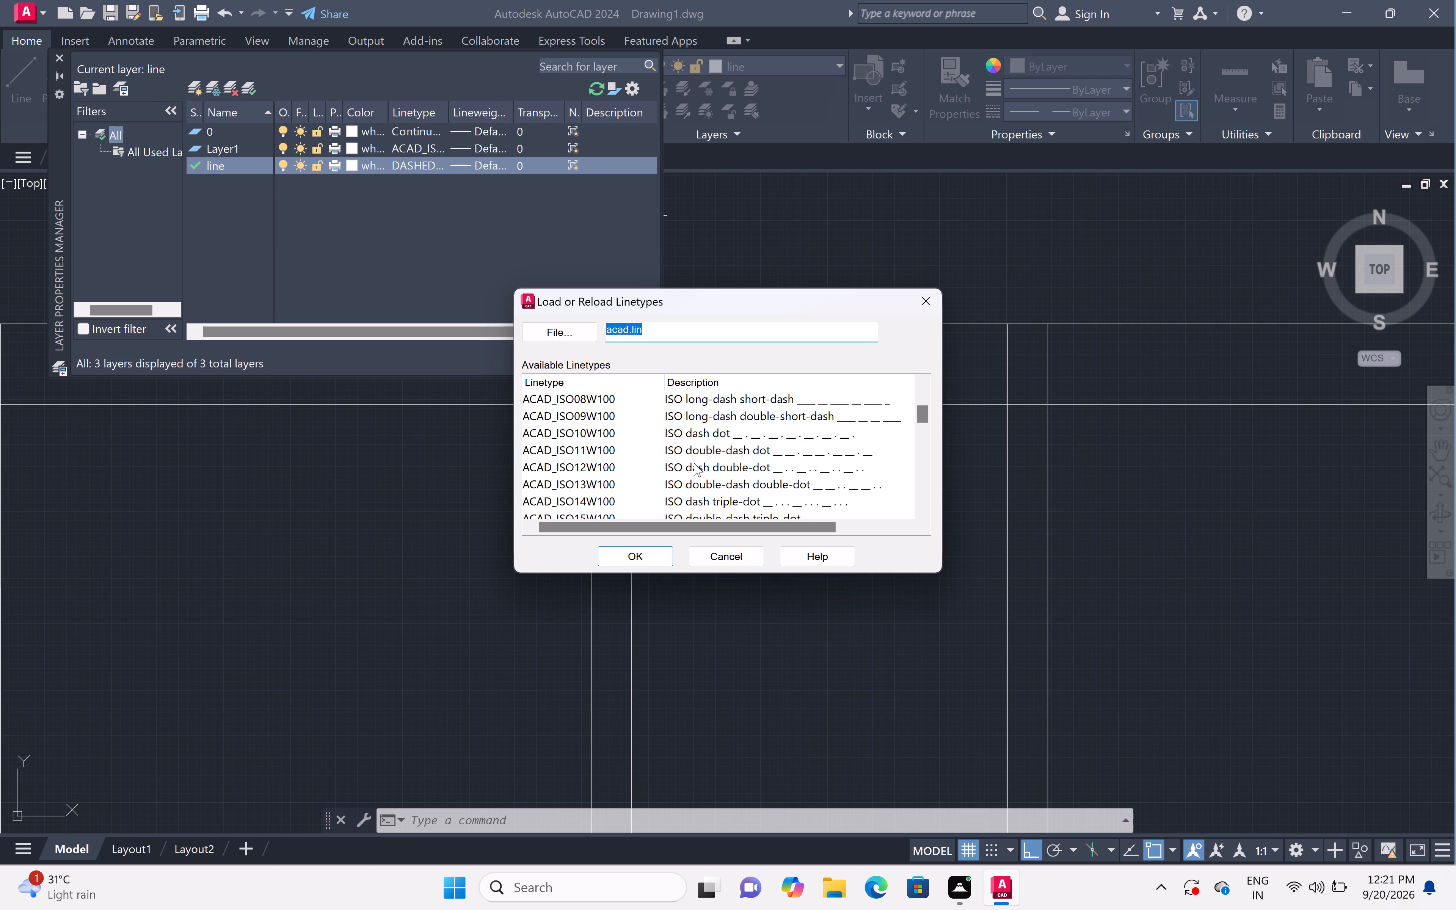
scroll(693, 463, "down", 2)
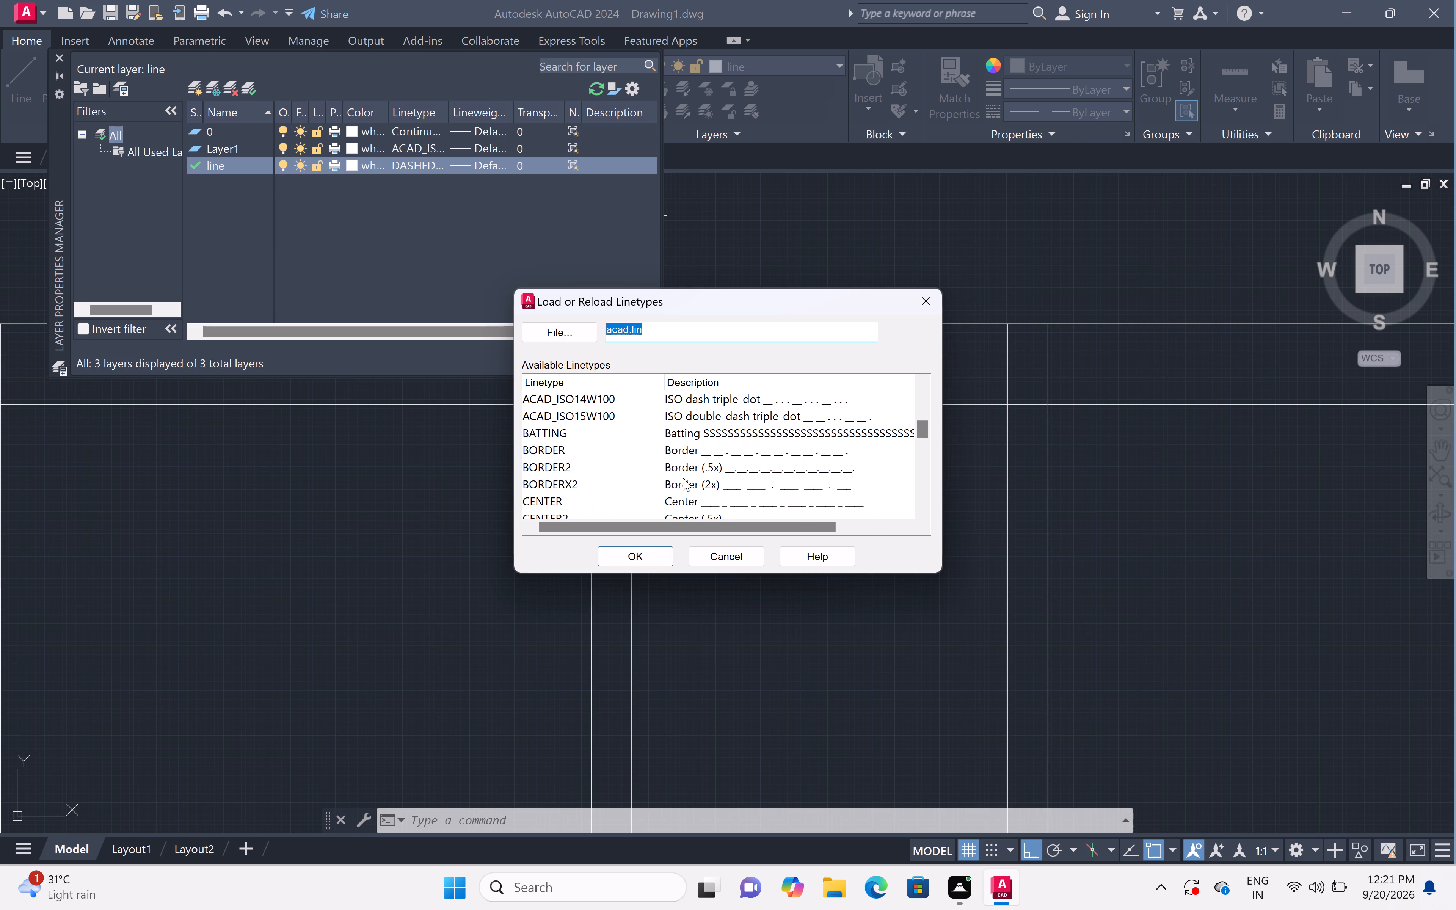
scroll(685, 464, "down", 2)
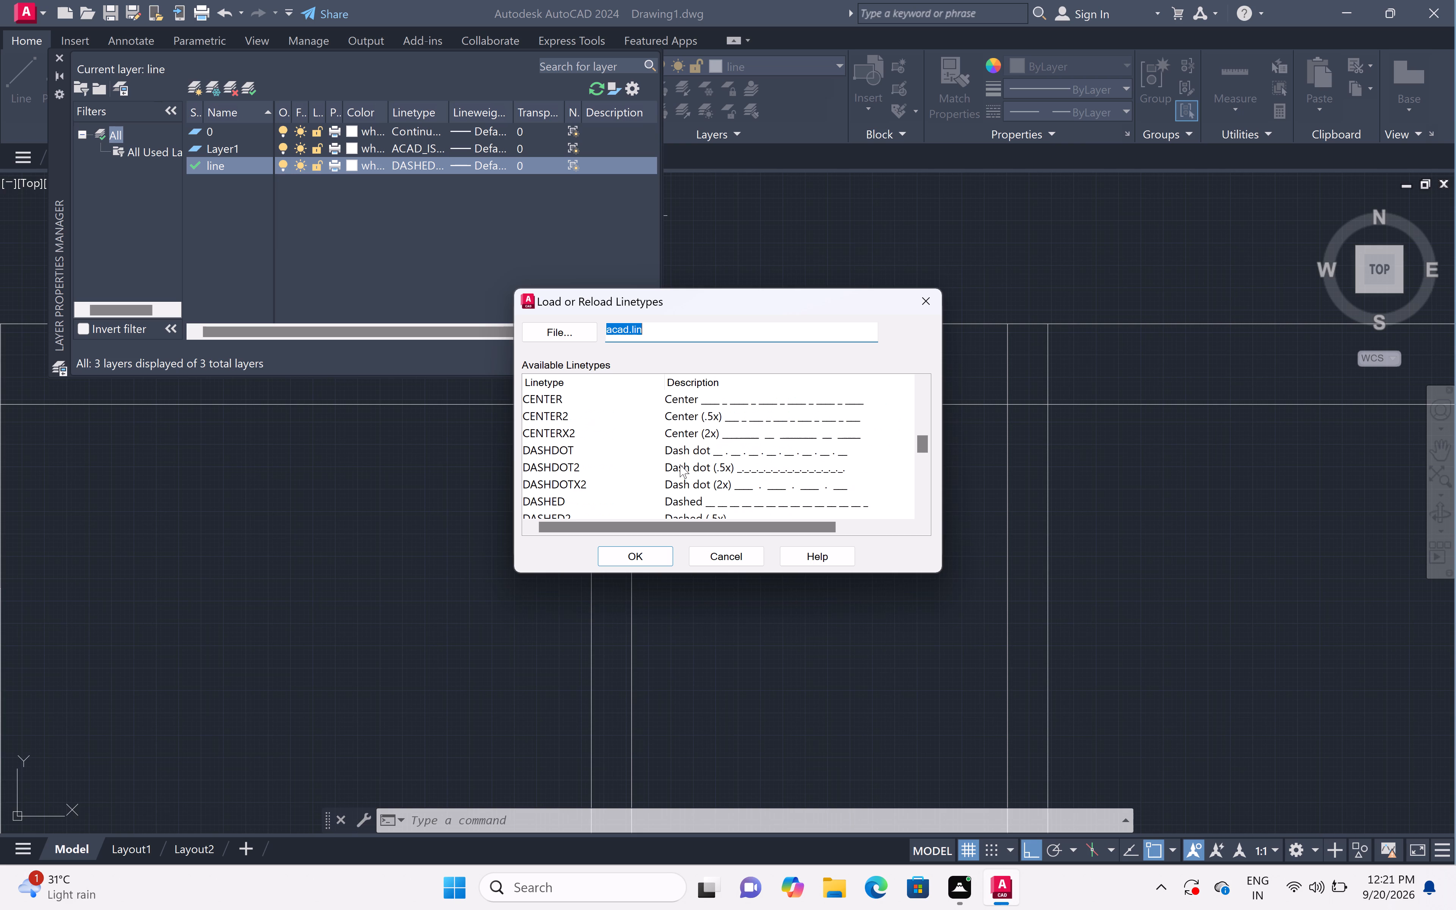
scroll(679, 460, "down", 2)
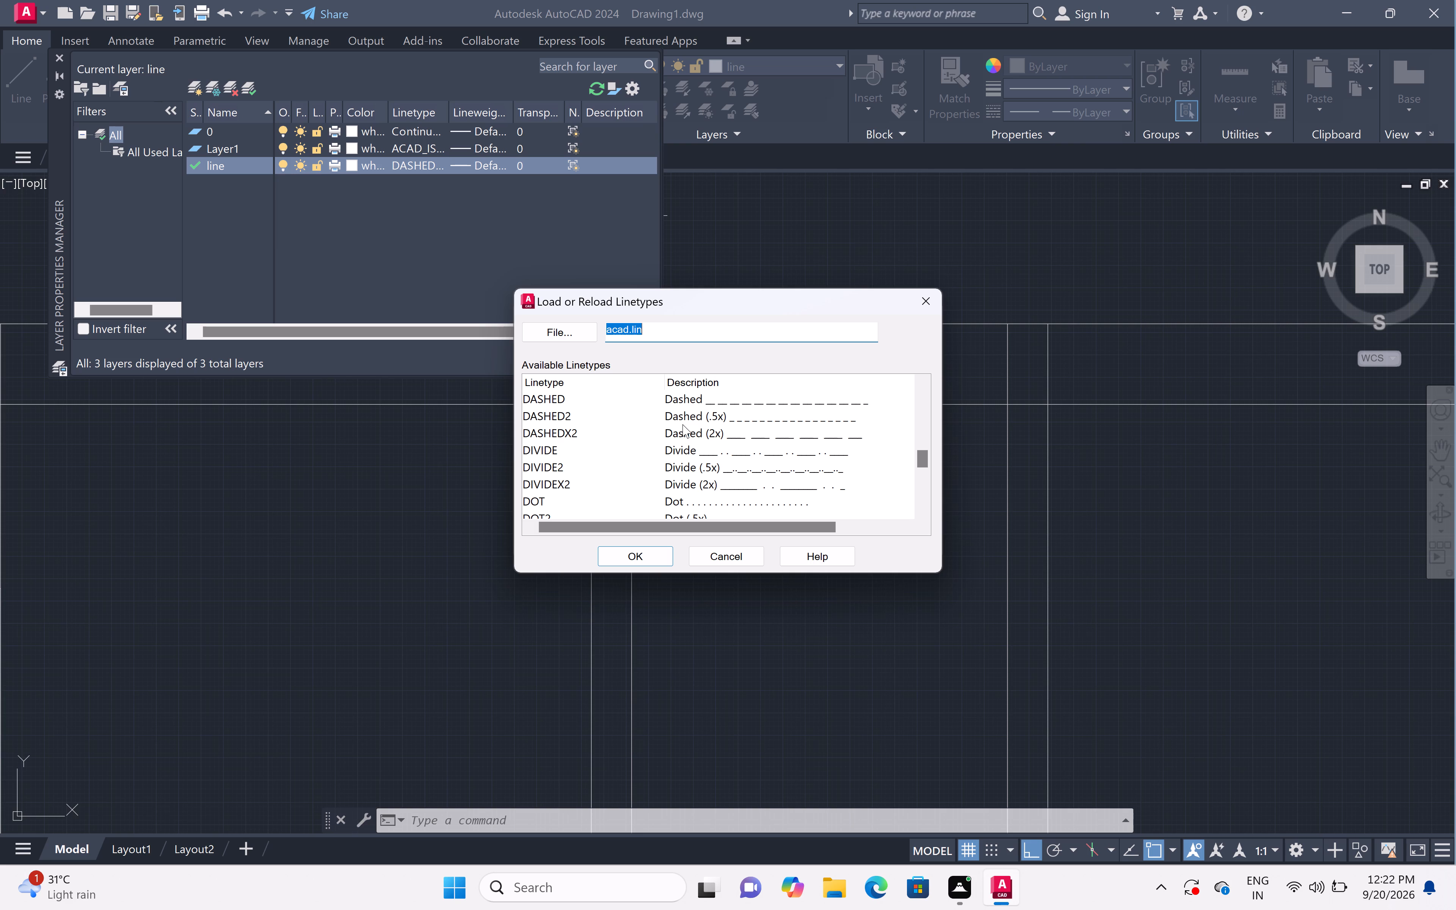
scroll(682, 430, "down", 1)
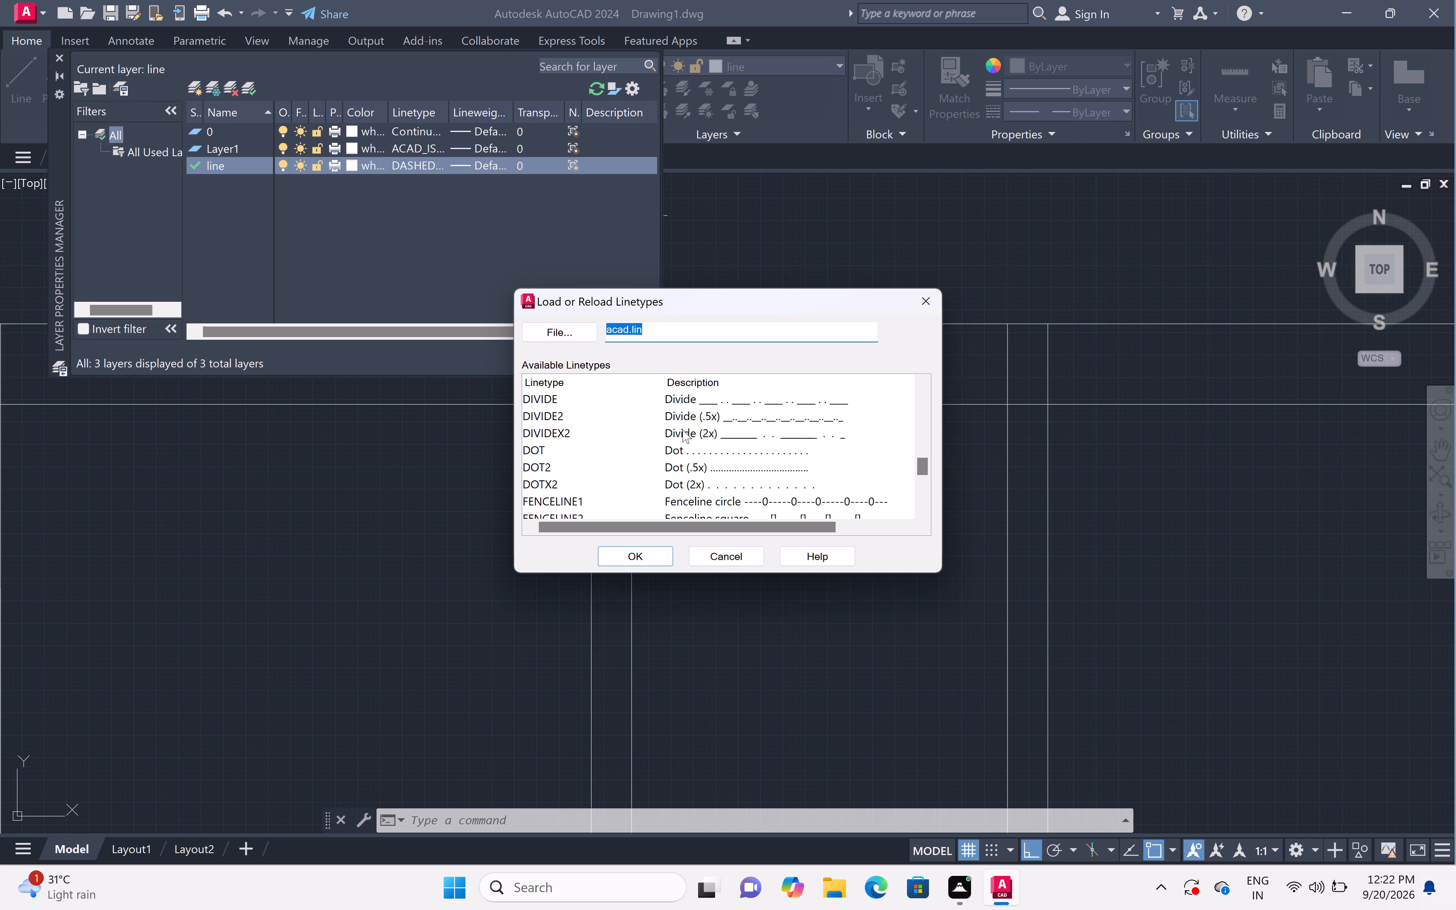
scroll(682, 430, "up", 5)
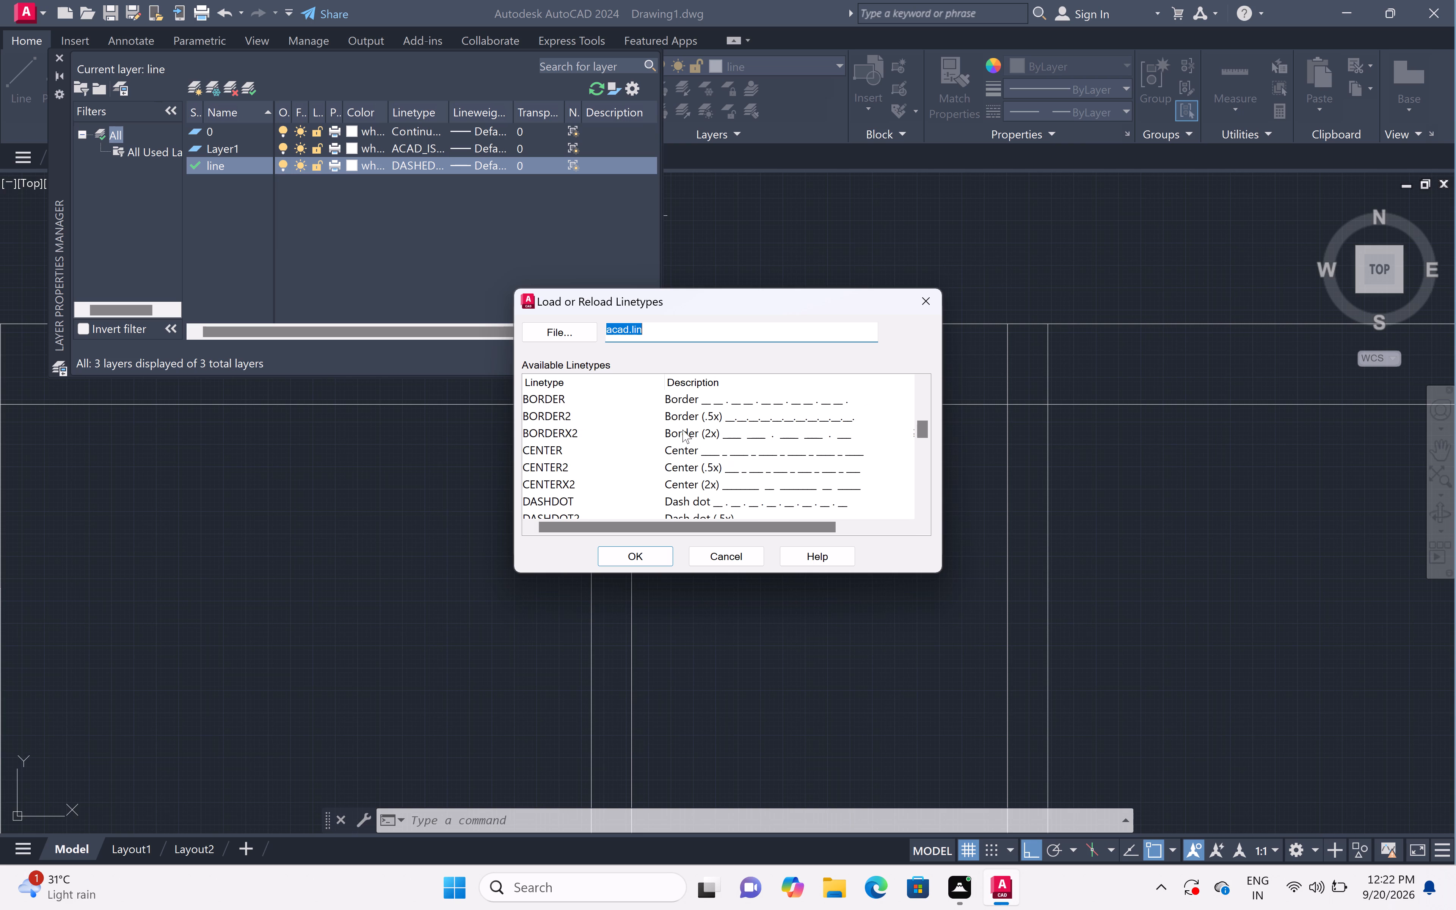
left_click(919, 292)
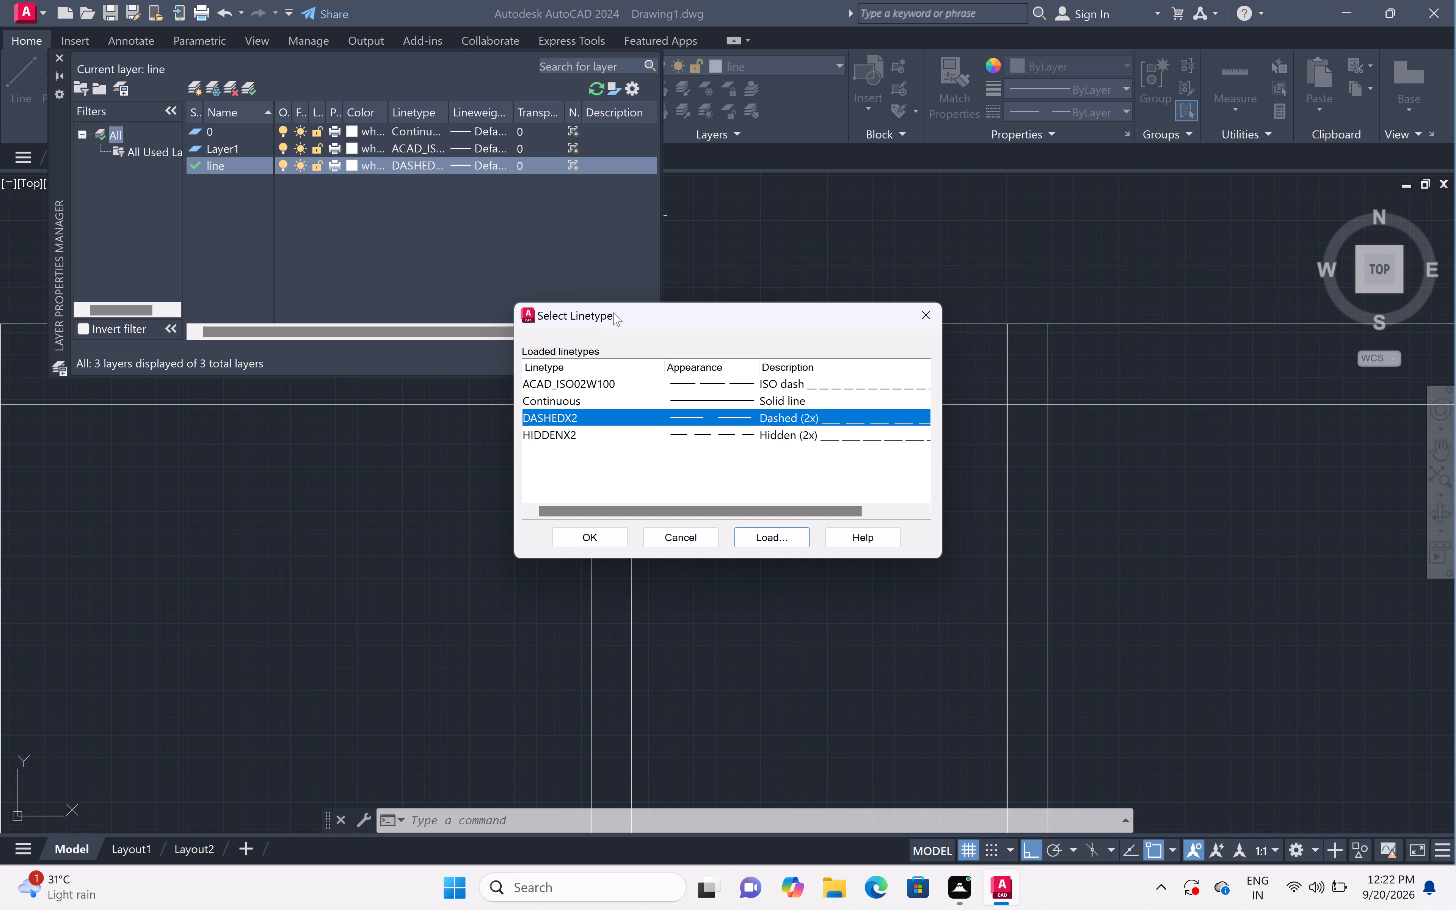
Keep DASHEDX2 as the linetype of the "line" layer and close the layer manager.
left_click(779, 373)
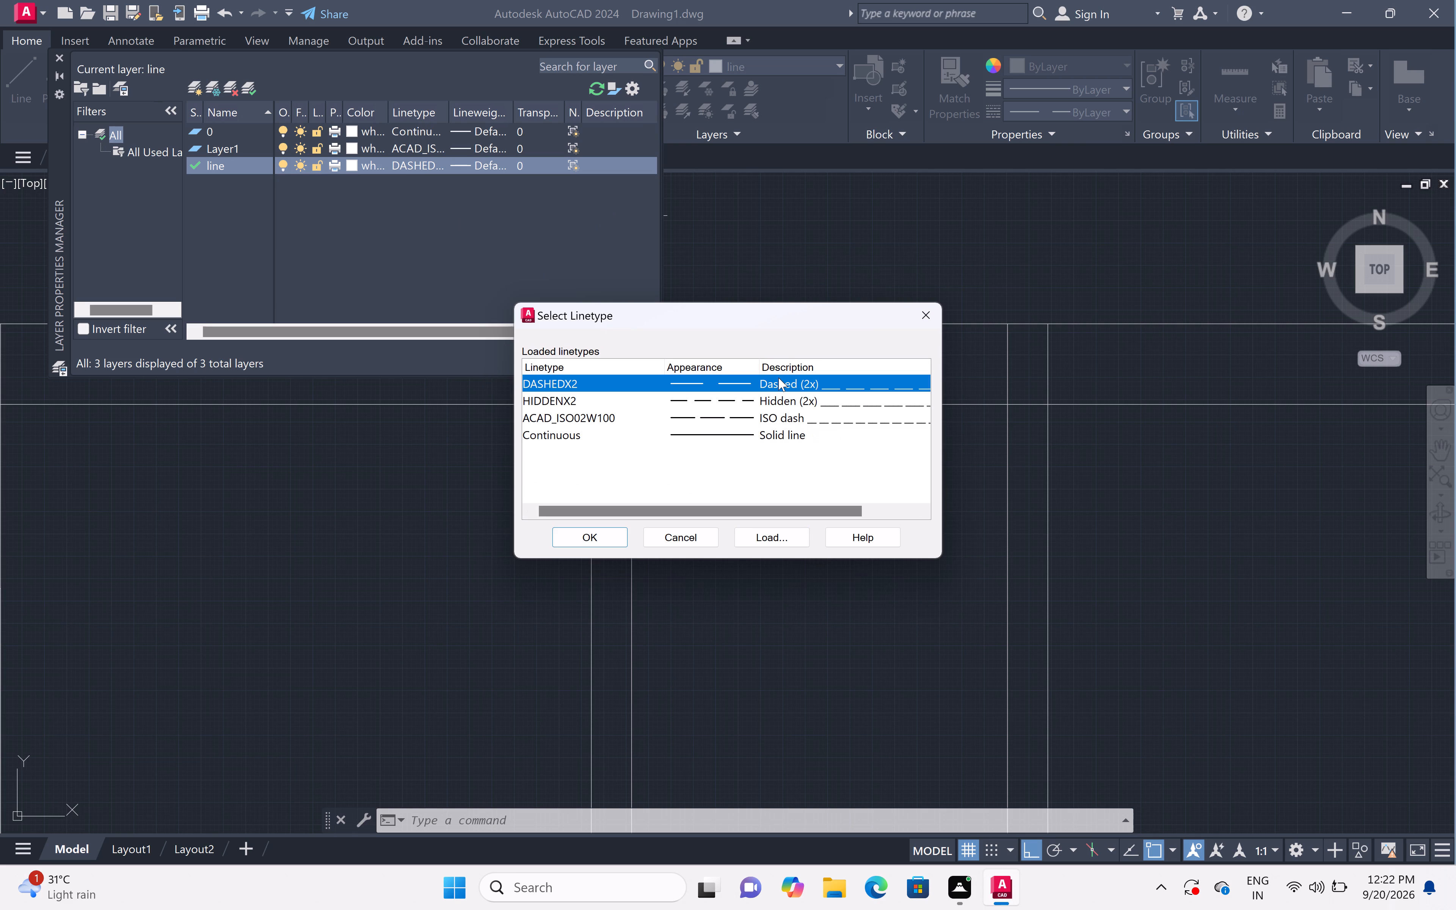
double_click(778, 378)
double_click(611, 527)
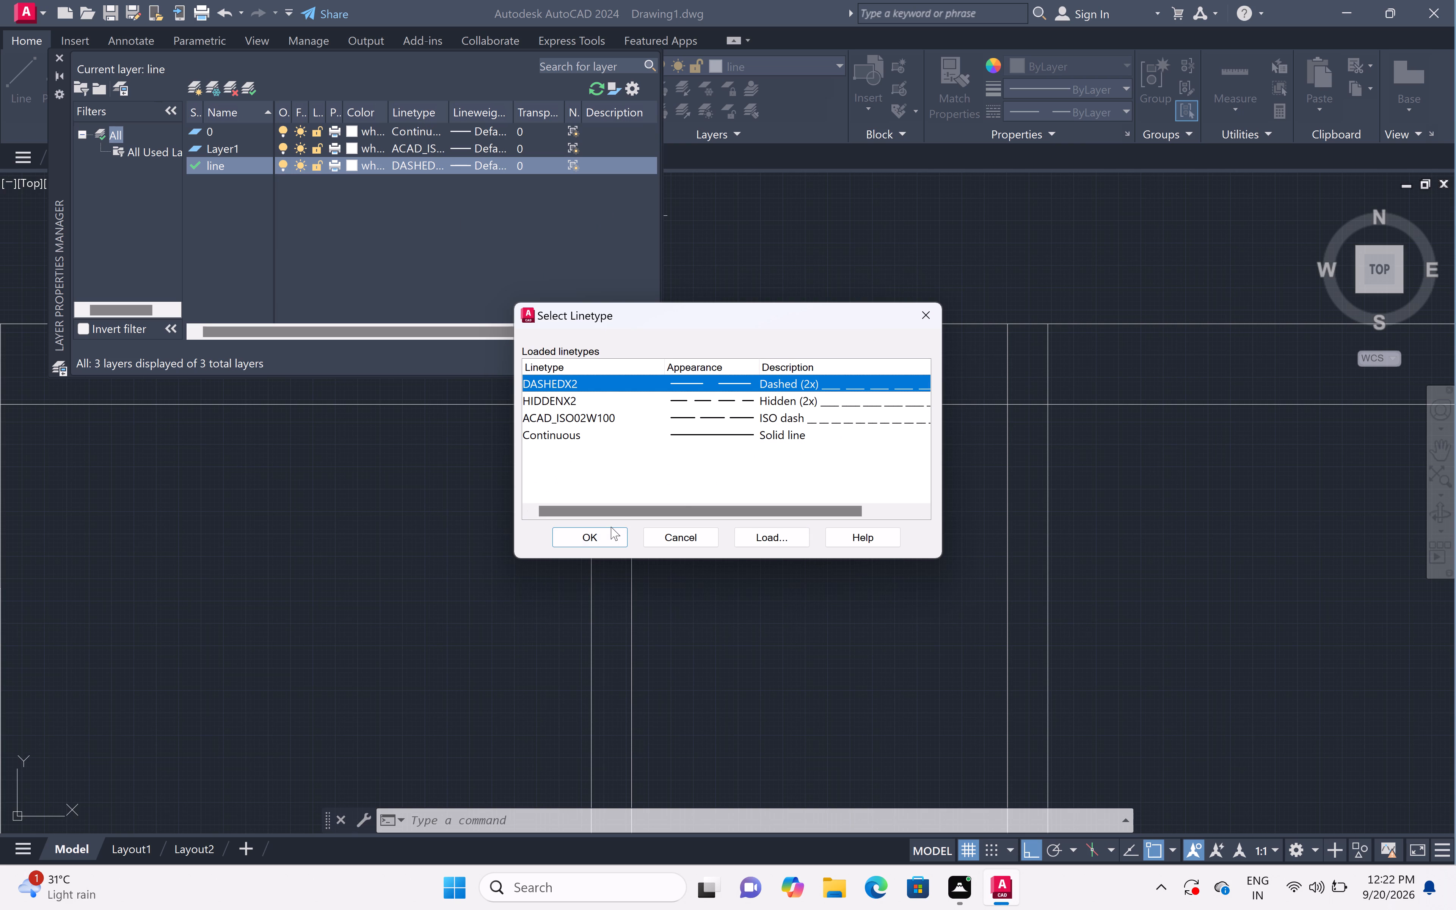
double_click(614, 529)
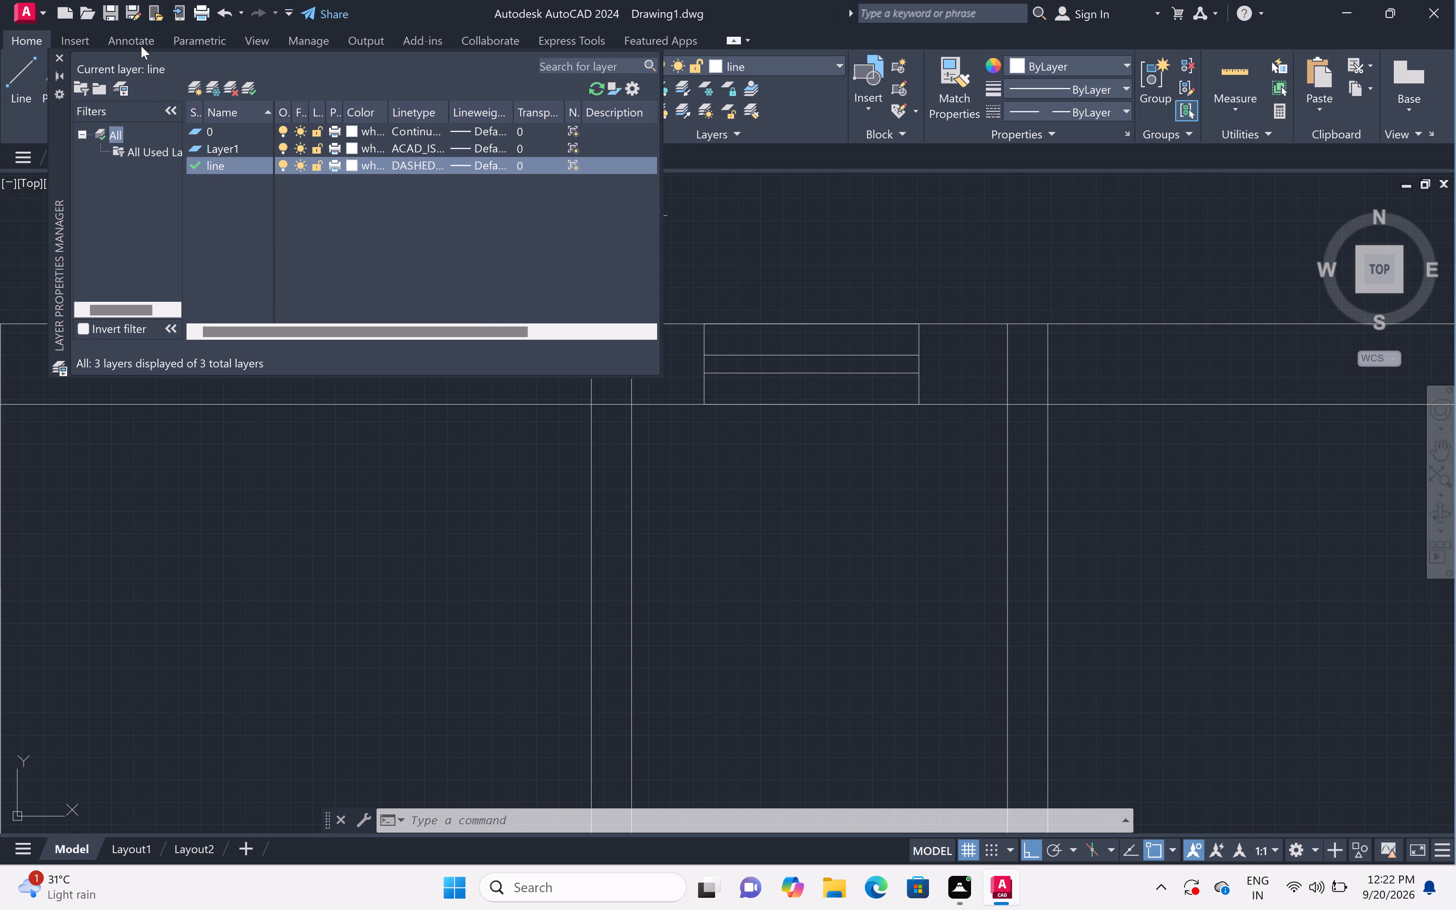
double_click(59, 54)
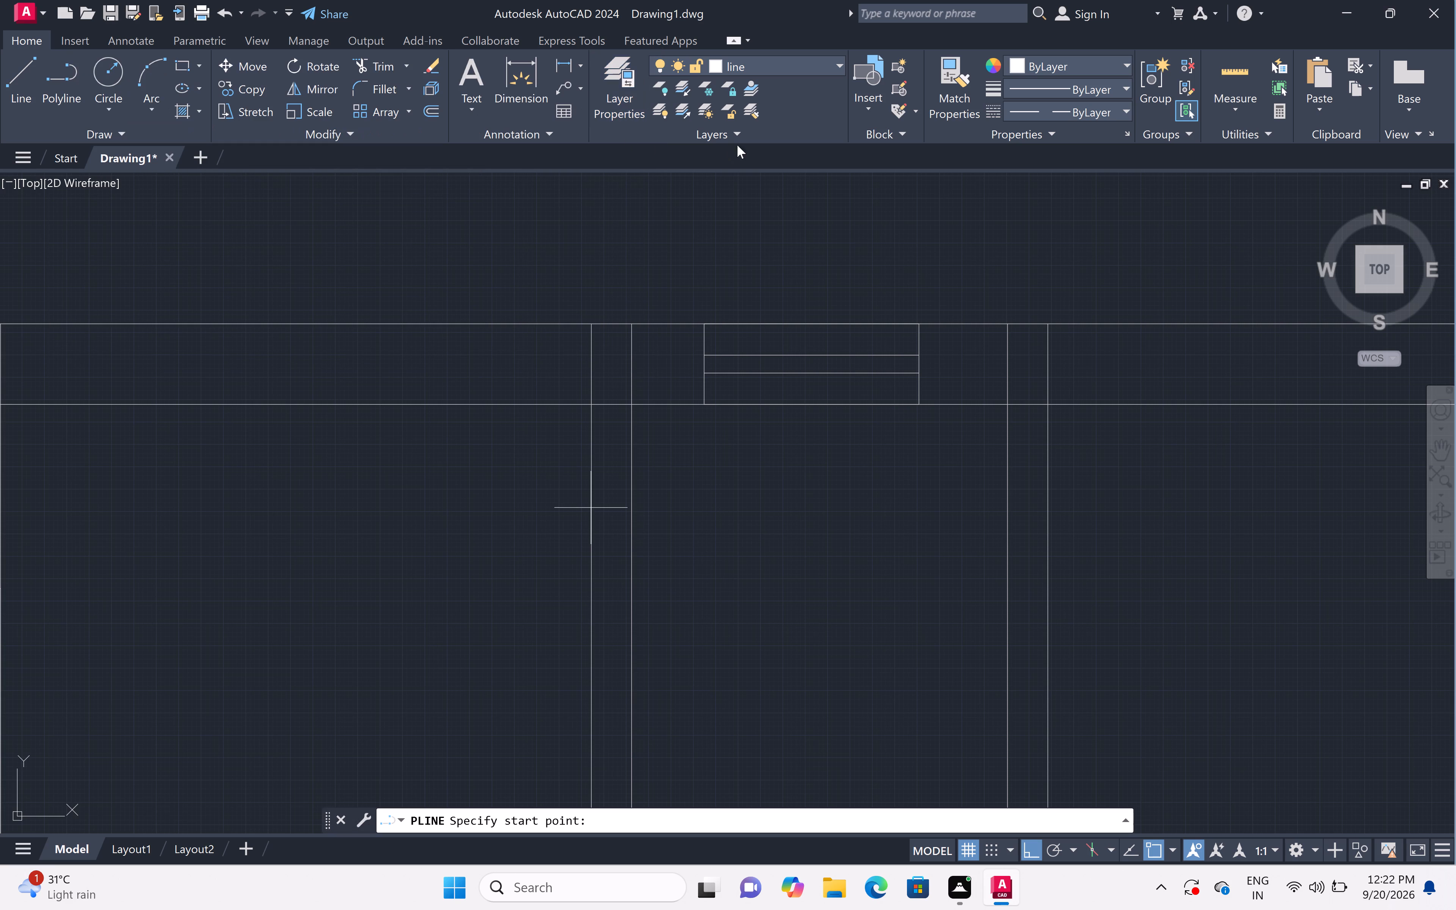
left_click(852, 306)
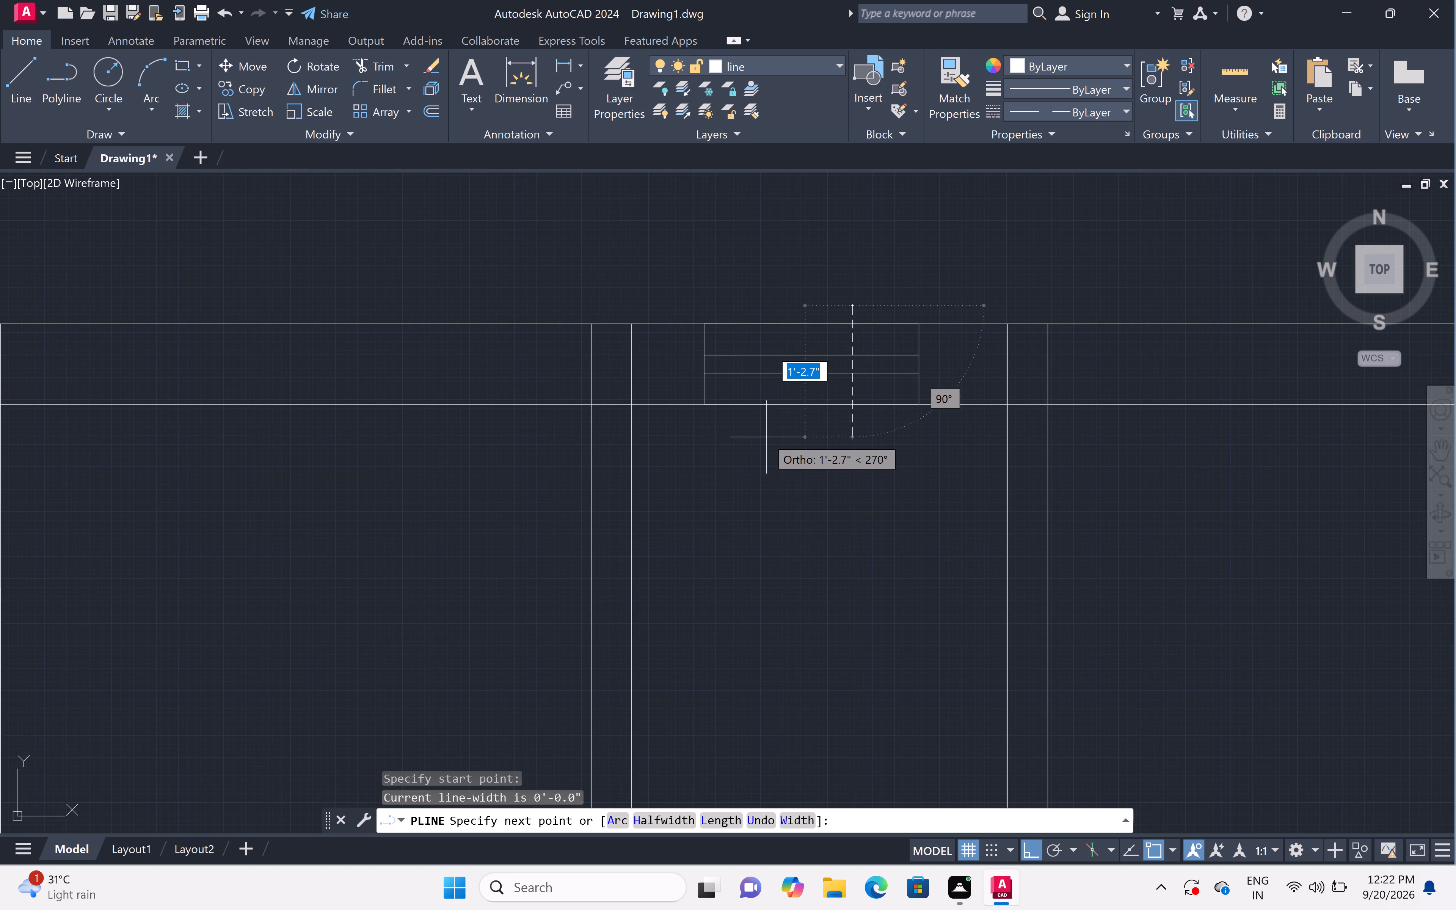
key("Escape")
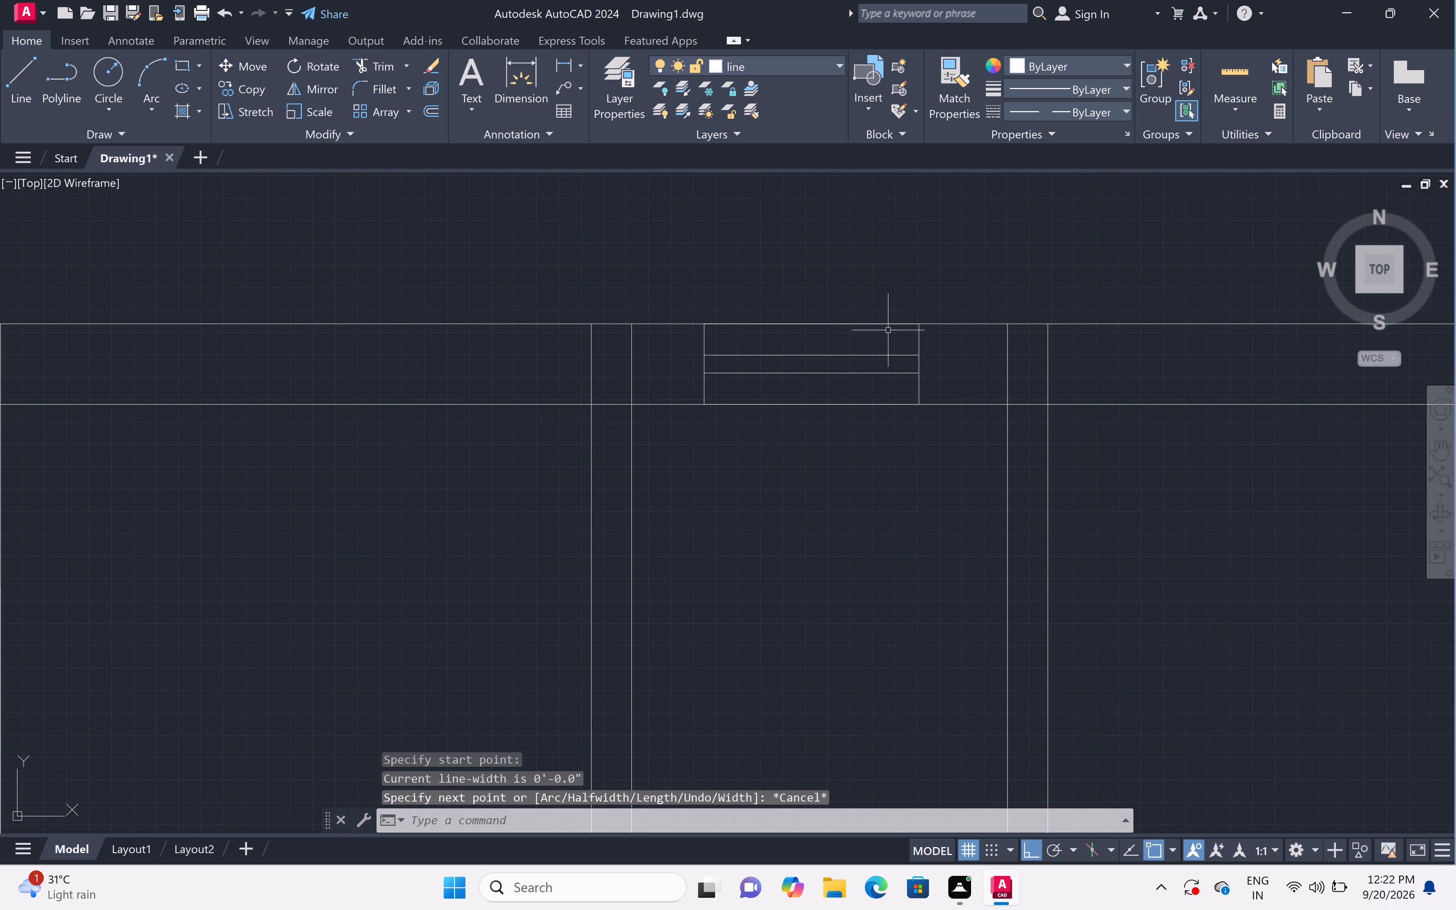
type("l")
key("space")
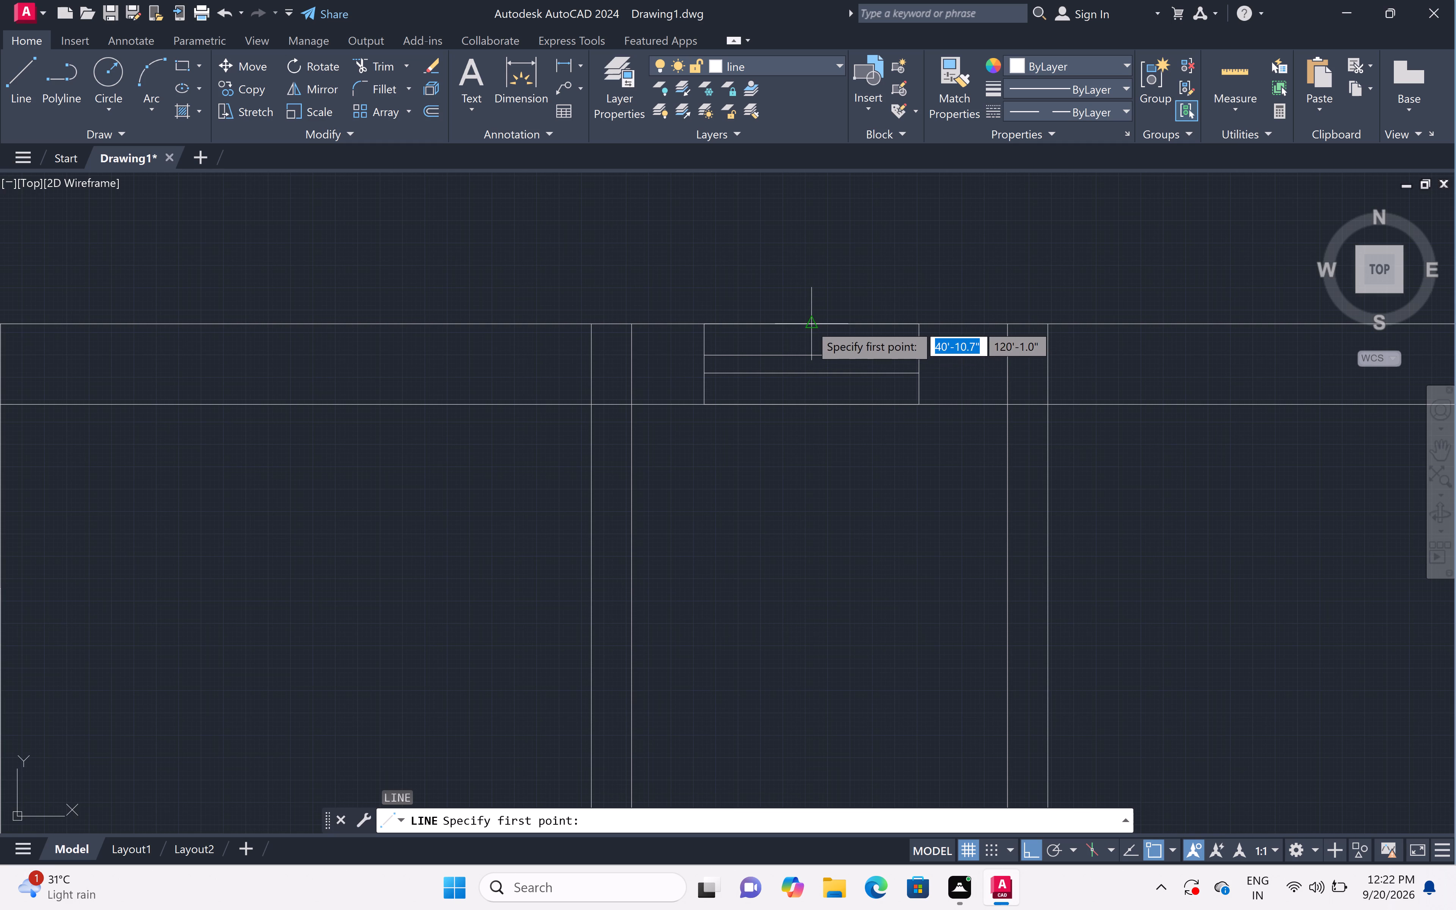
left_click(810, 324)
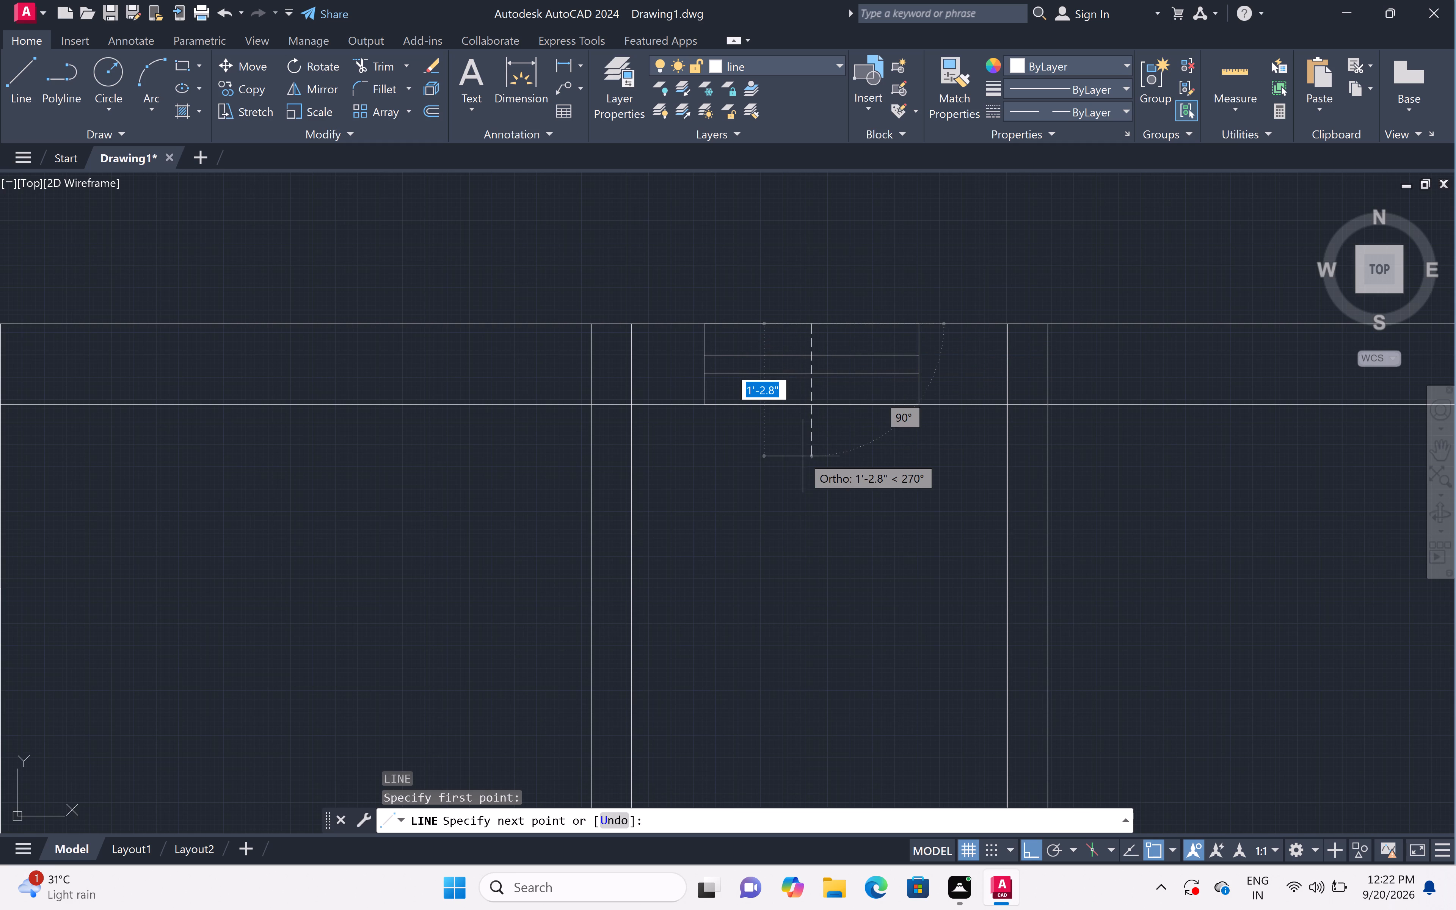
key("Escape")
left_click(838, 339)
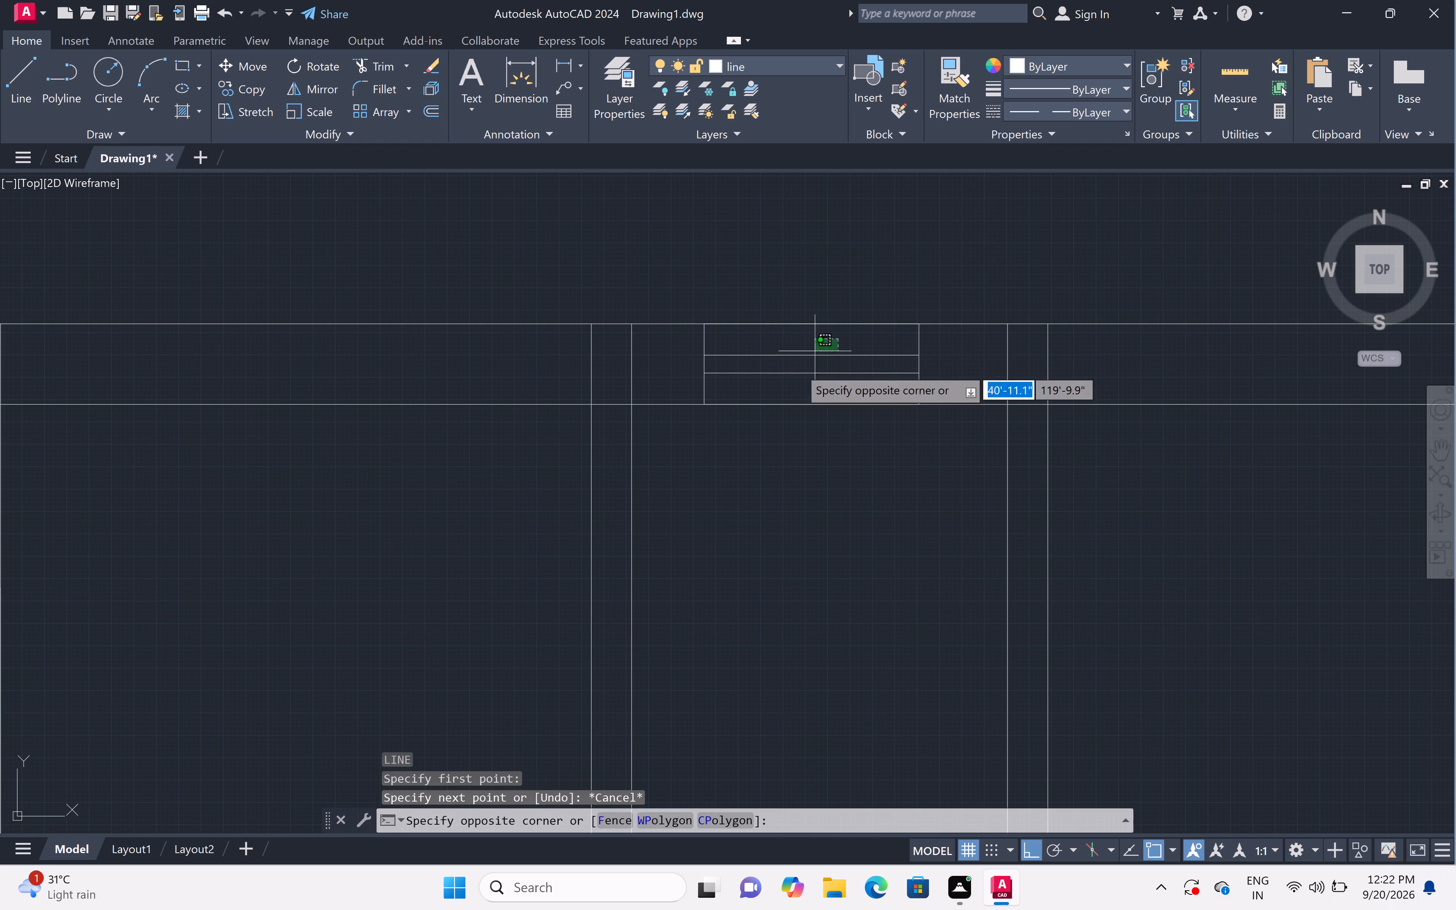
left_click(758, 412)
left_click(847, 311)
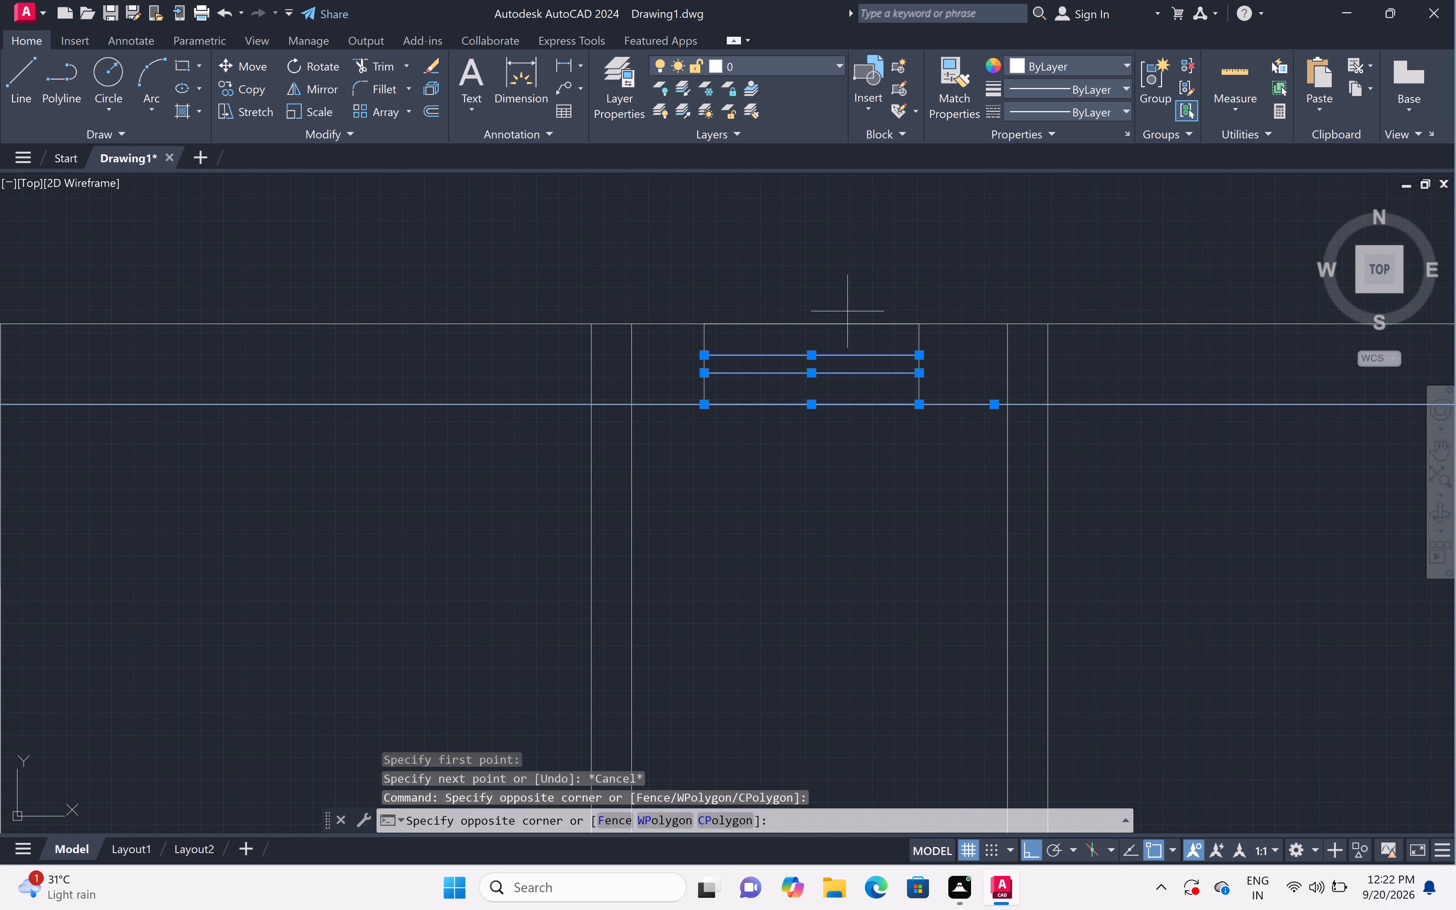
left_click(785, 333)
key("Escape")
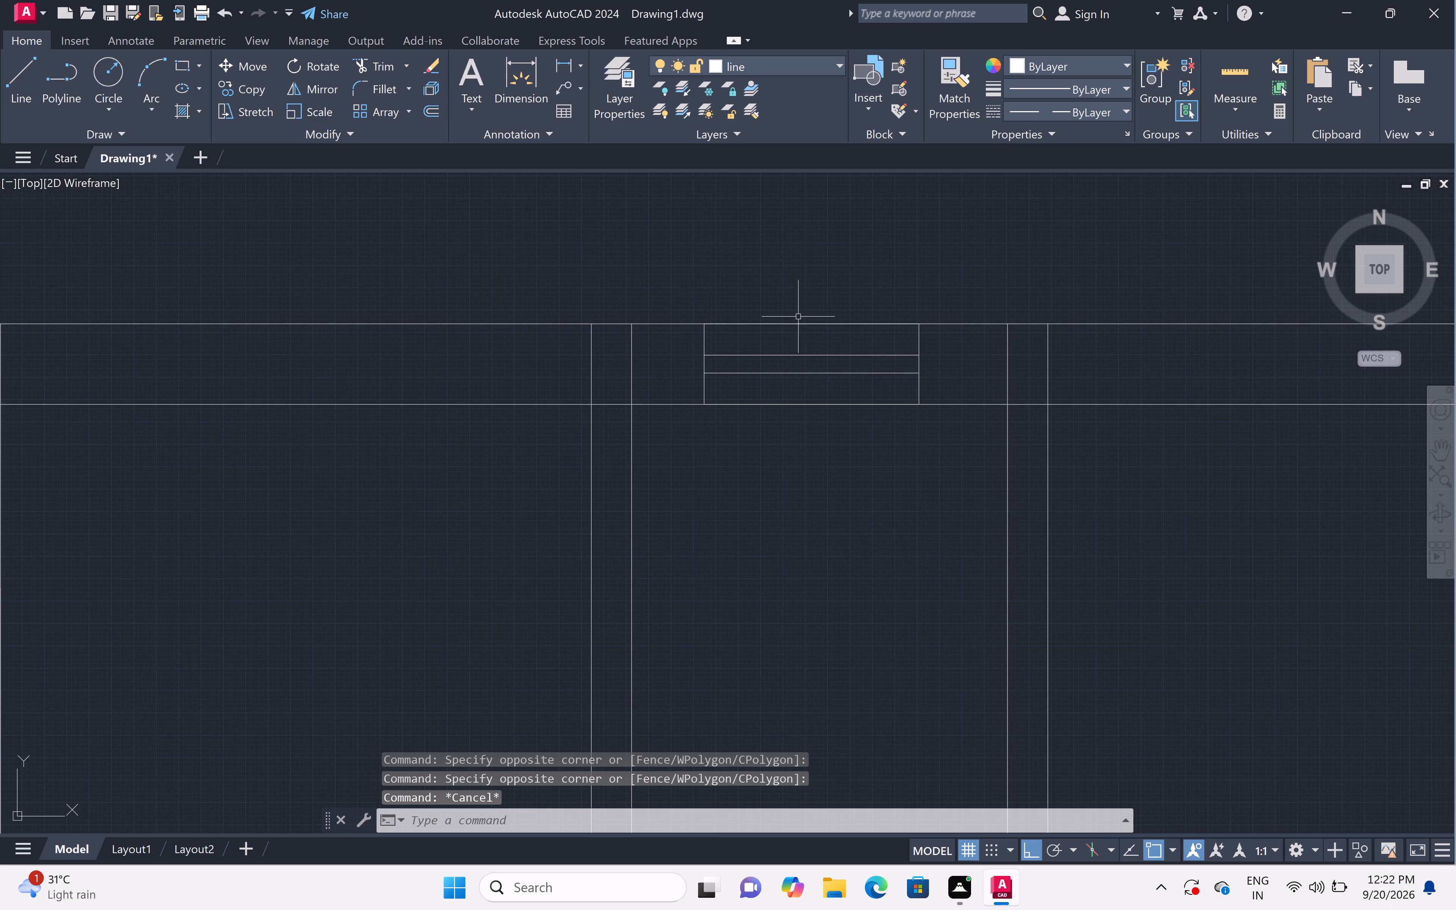
Move the four long lines of the window in the top outer wall onto the "line" layer.
left_click(794, 322)
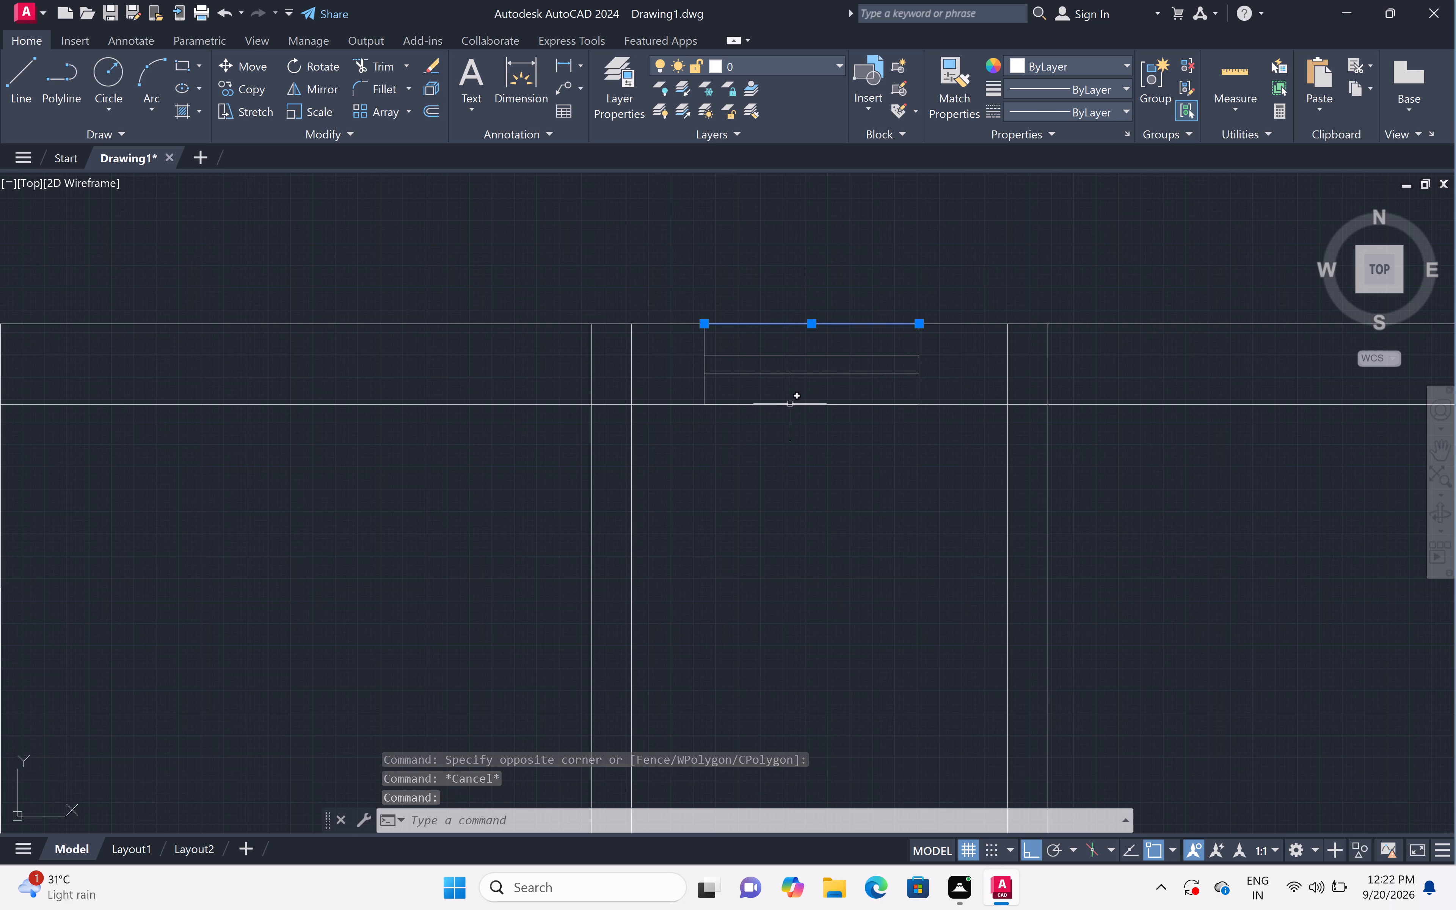
left_click(790, 404)
left_click(822, 348)
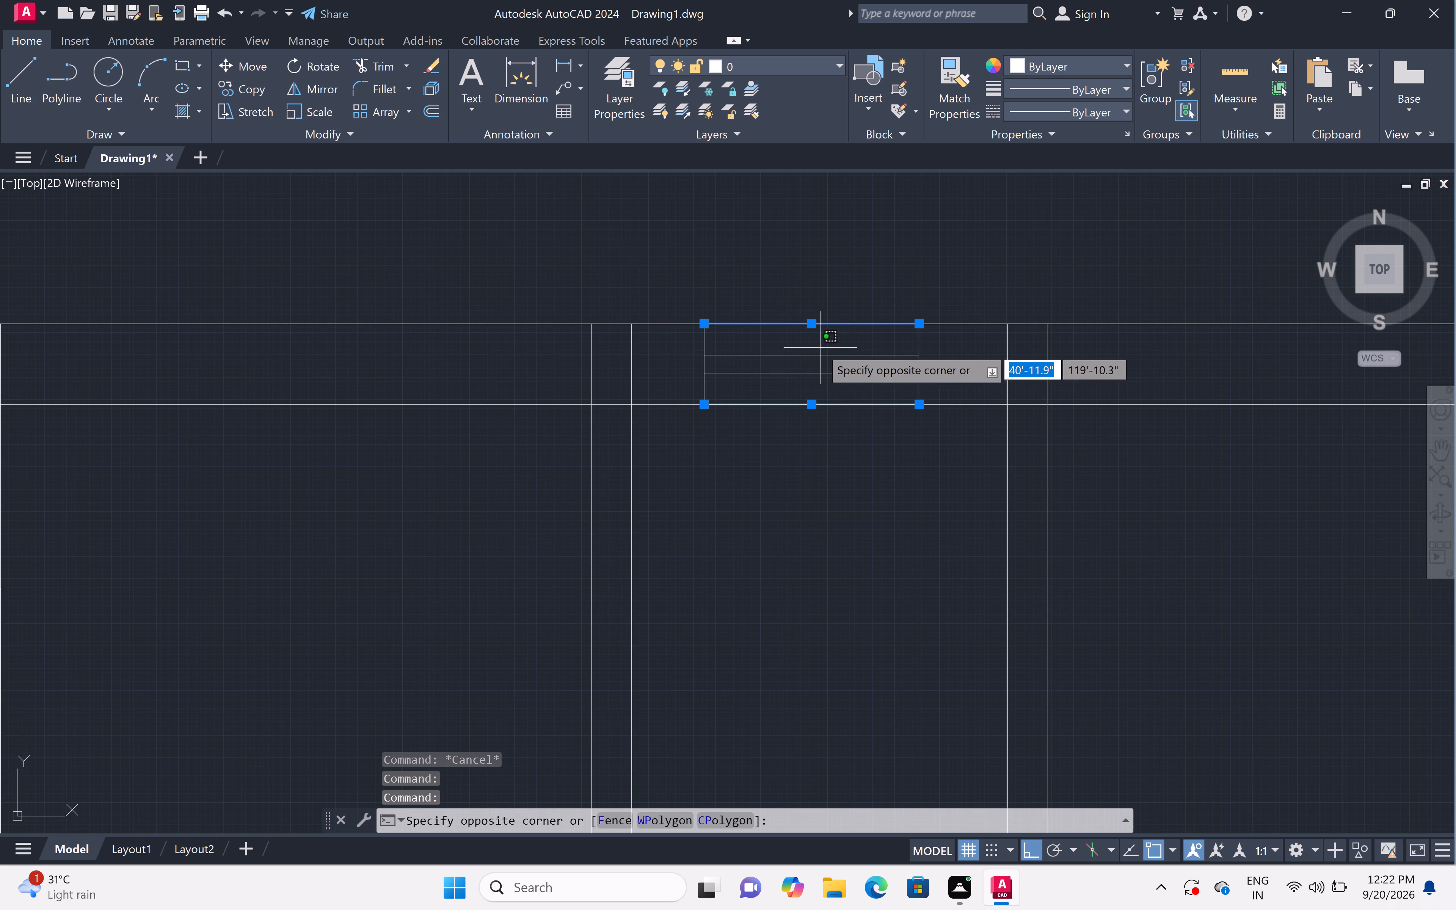
double_click(758, 383)
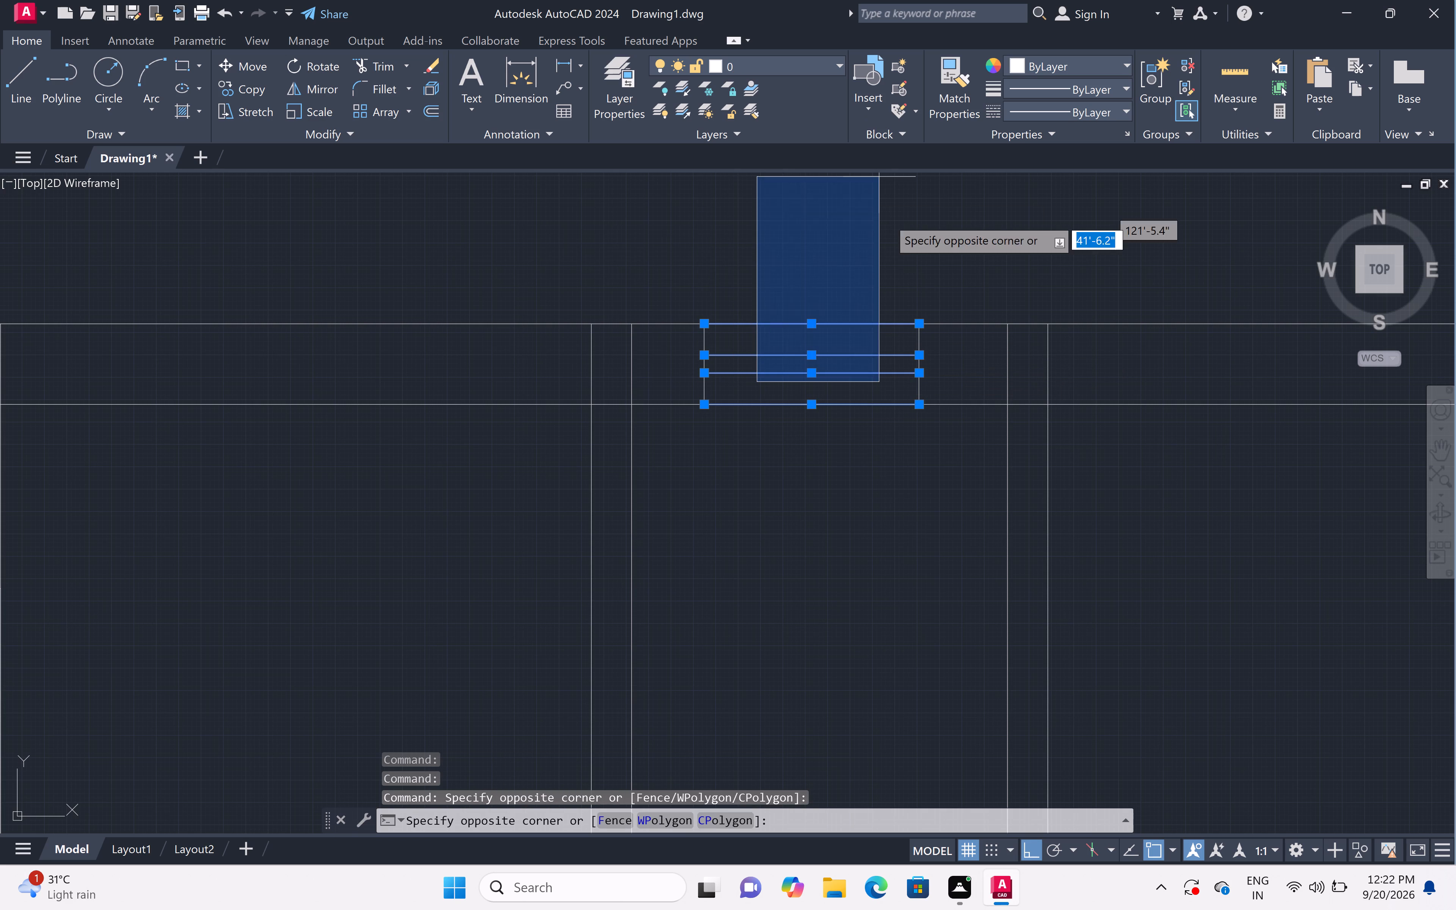
left_click(890, 227)
triple_click(832, 60)
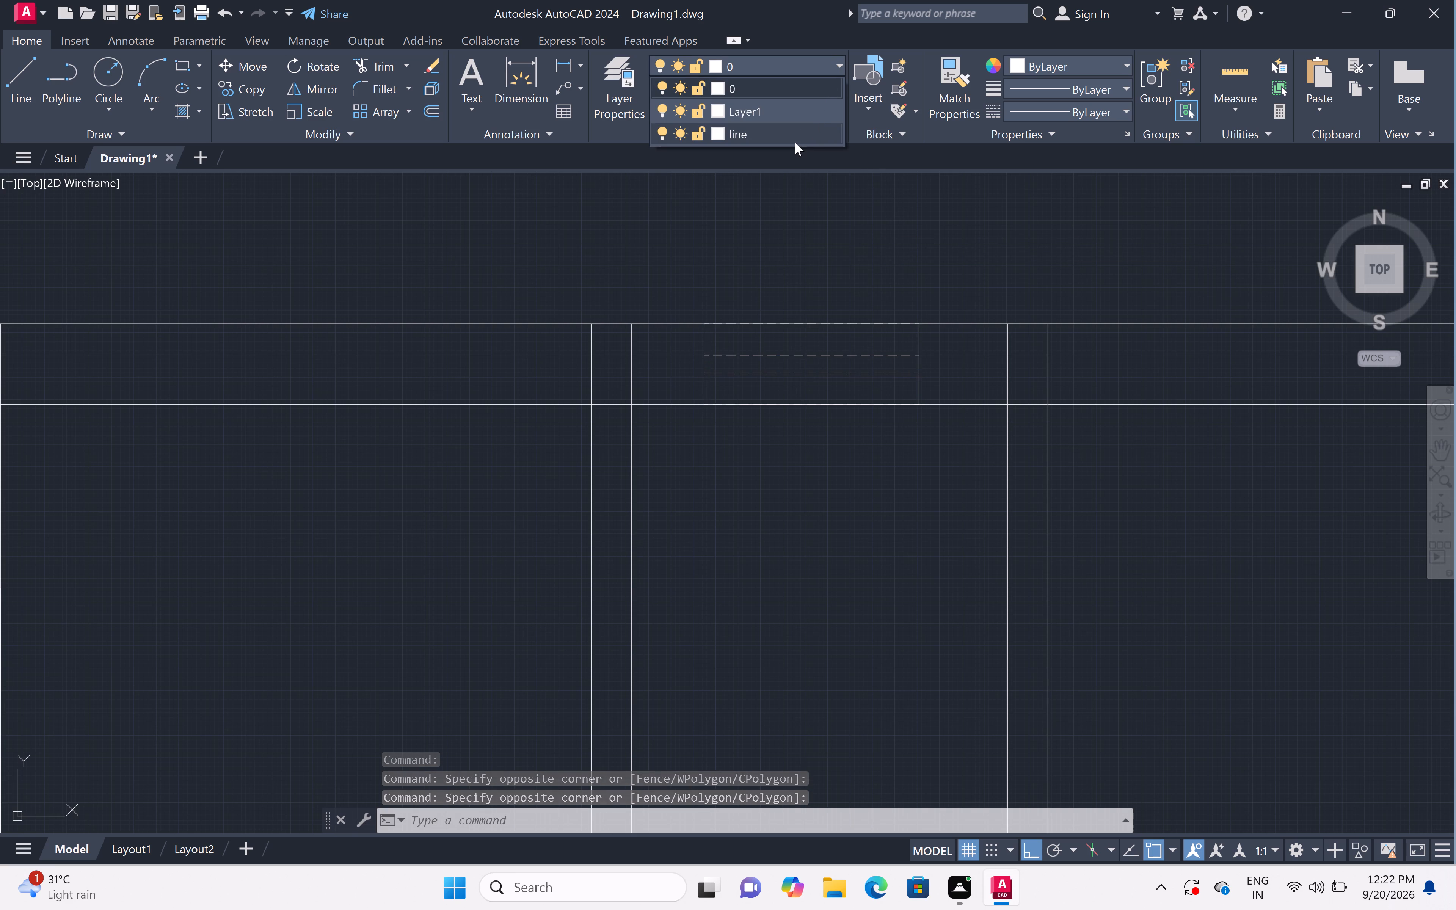
double_click(795, 142)
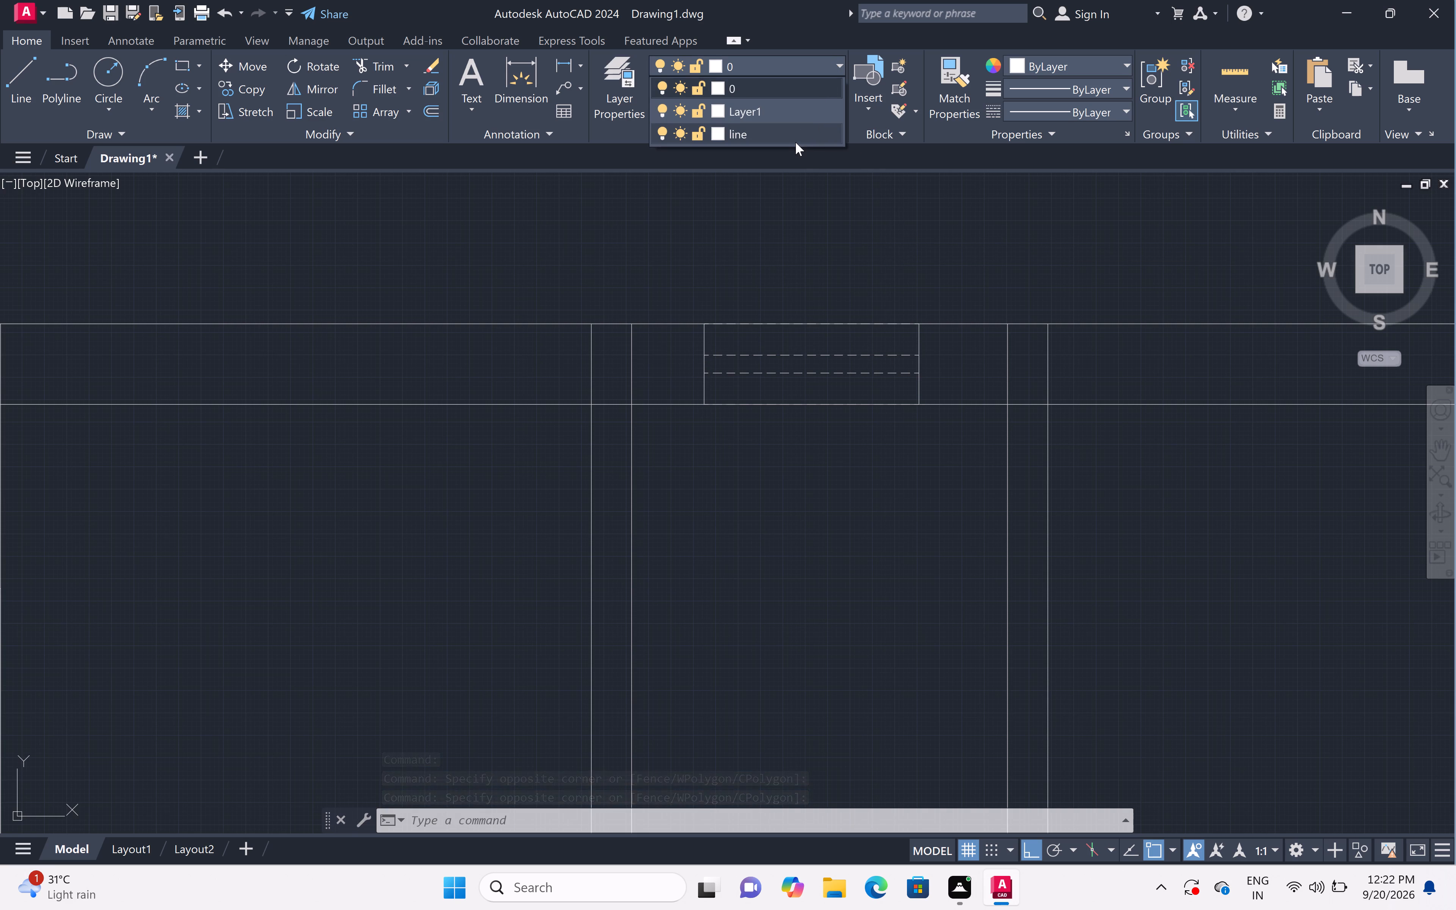
key("Escape")
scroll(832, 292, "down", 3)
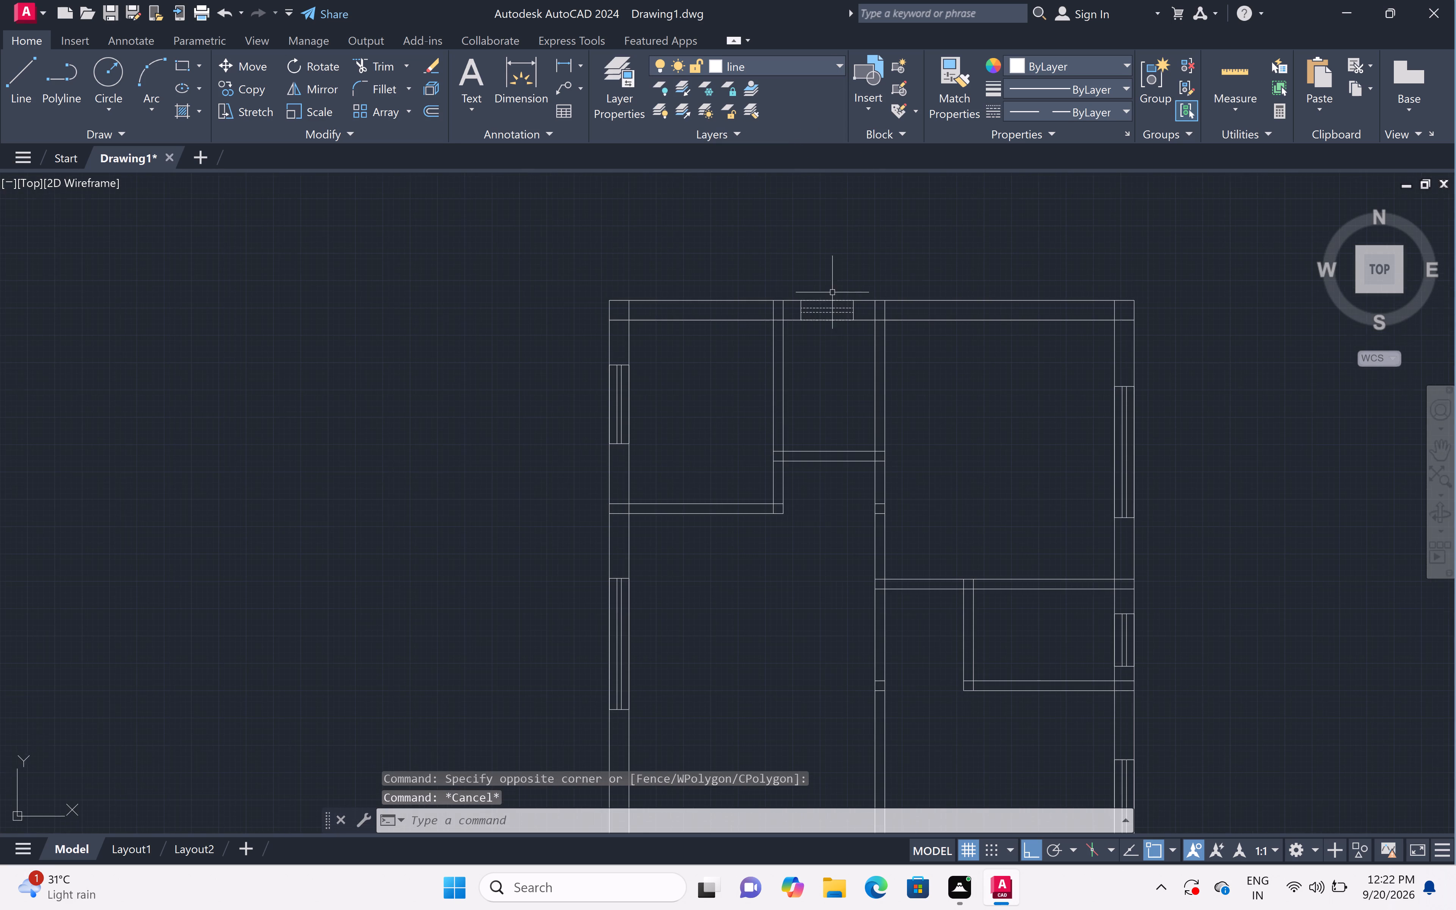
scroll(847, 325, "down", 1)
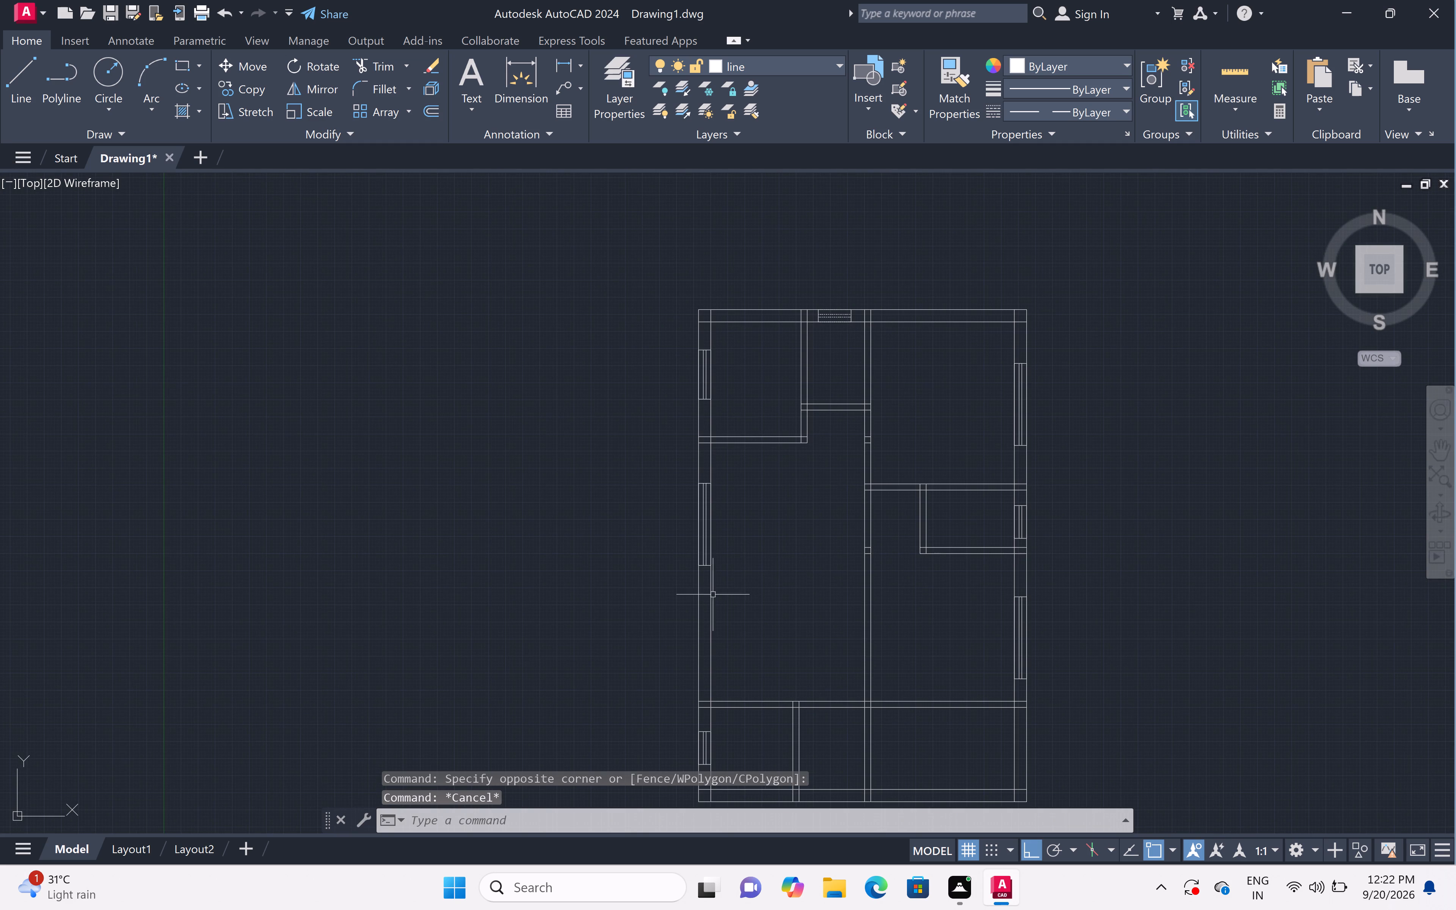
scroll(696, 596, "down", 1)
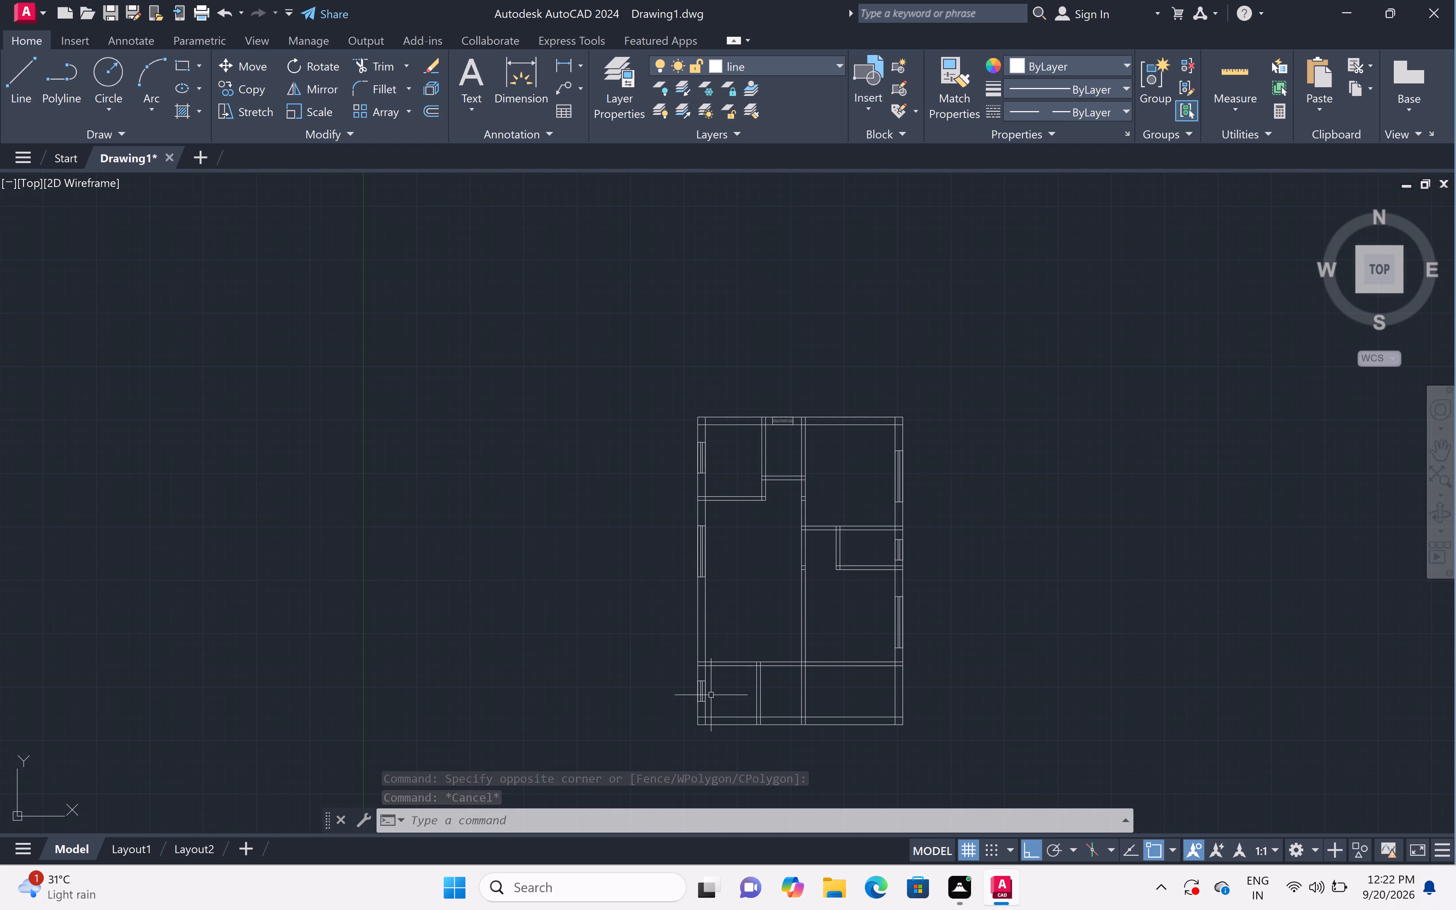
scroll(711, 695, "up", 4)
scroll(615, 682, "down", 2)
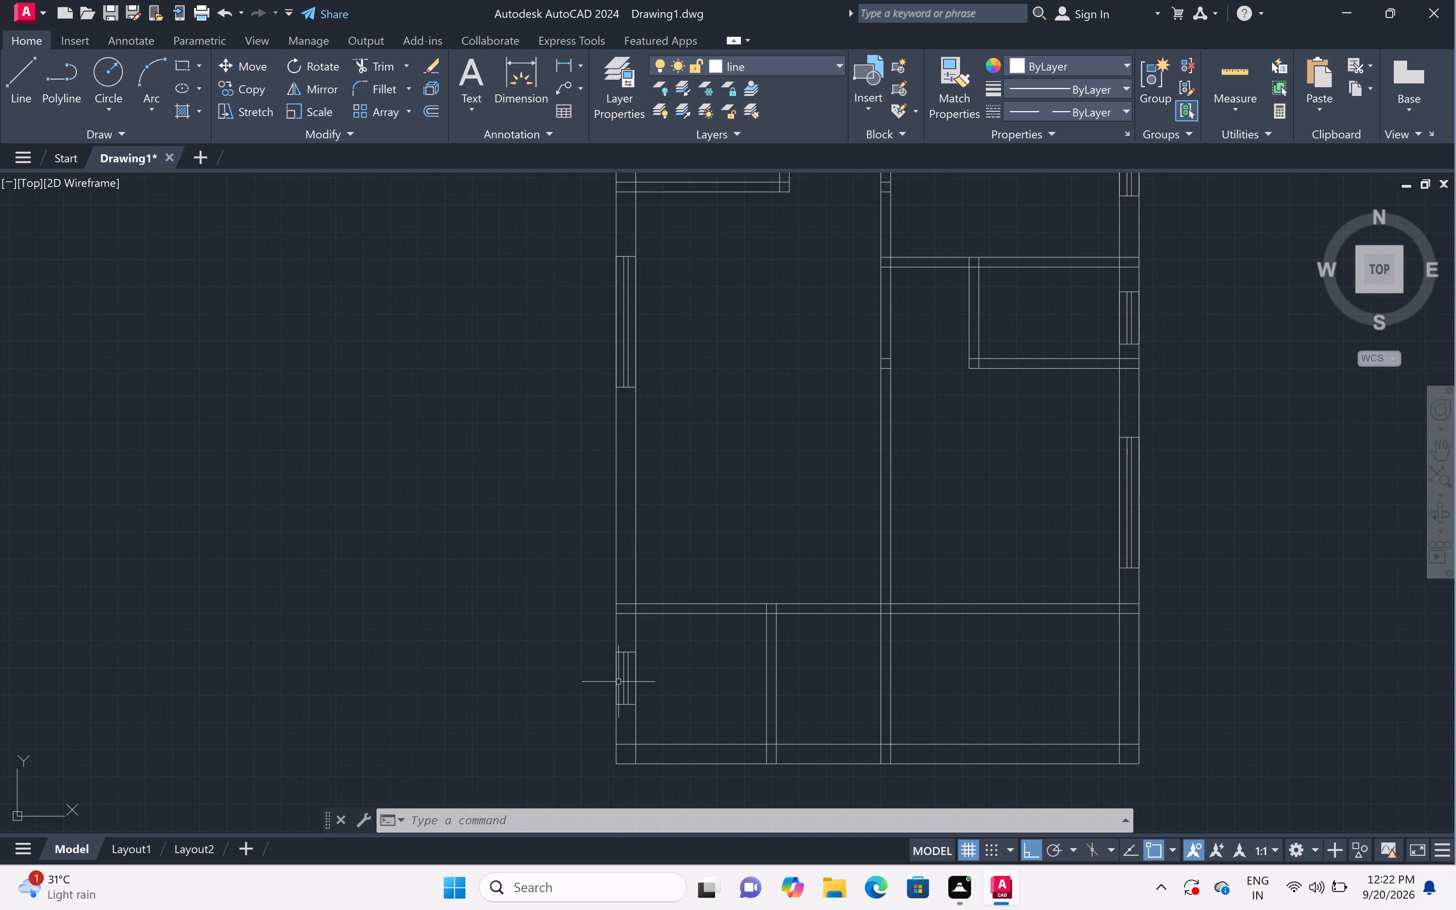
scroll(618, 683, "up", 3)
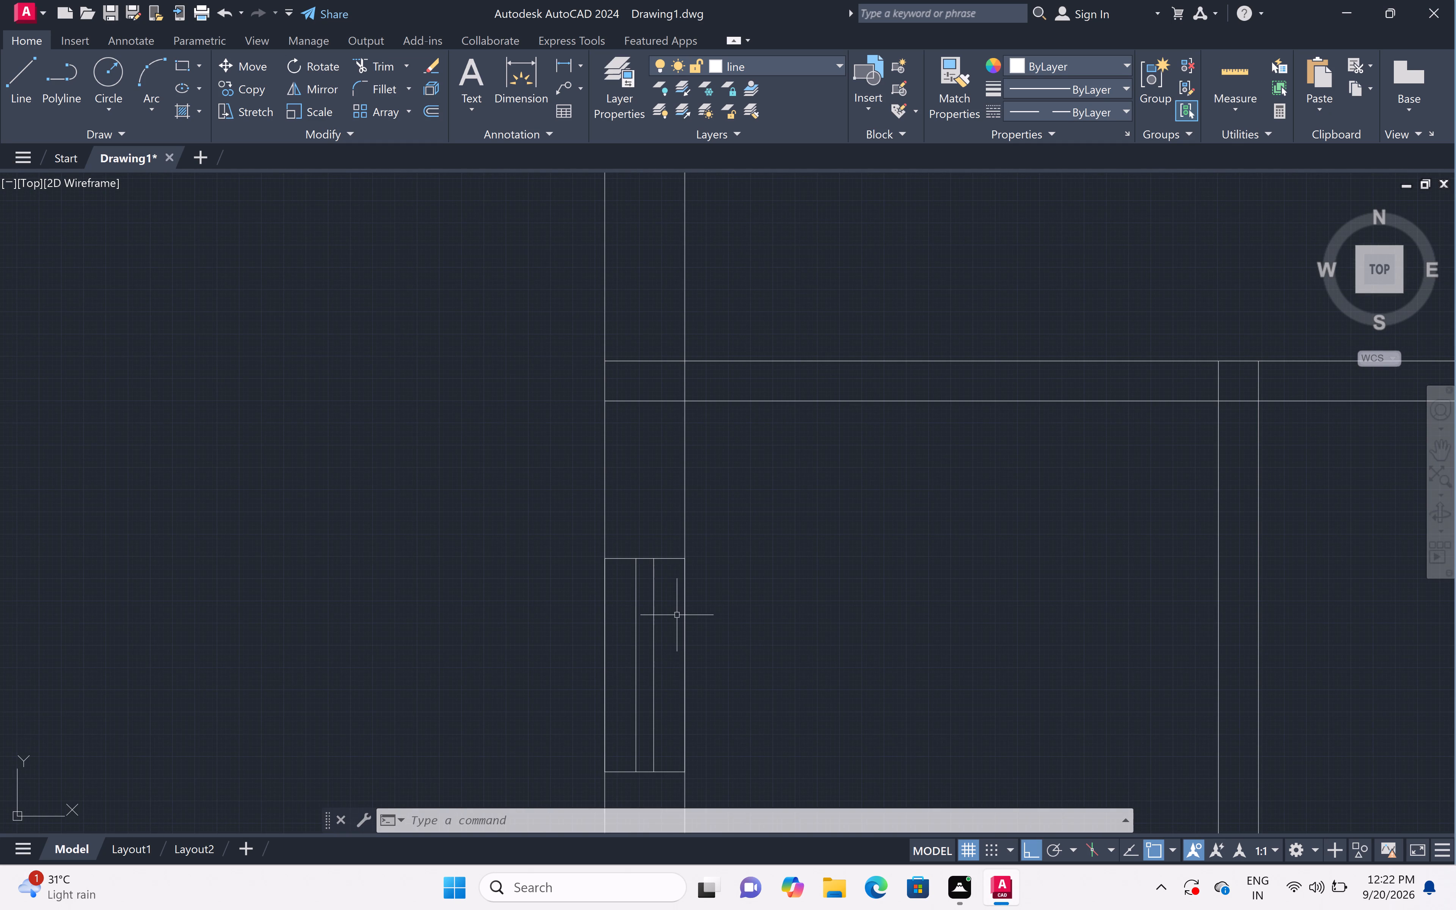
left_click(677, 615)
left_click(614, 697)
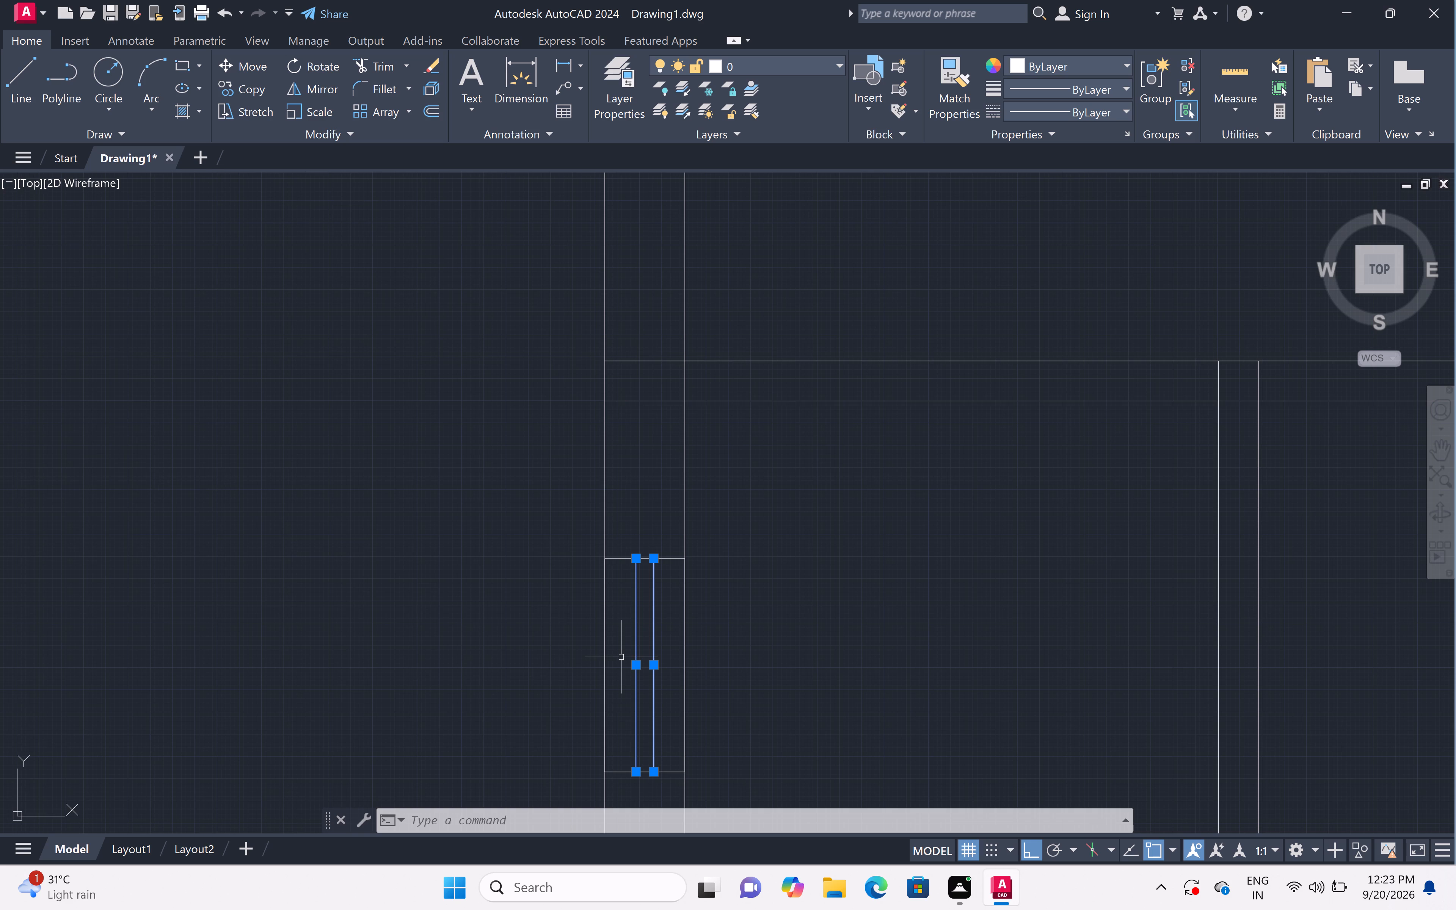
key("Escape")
Move the four vertical lines of the small middle window in the right outer wall onto the "line" layer.
scroll(617, 658, "down", 5)
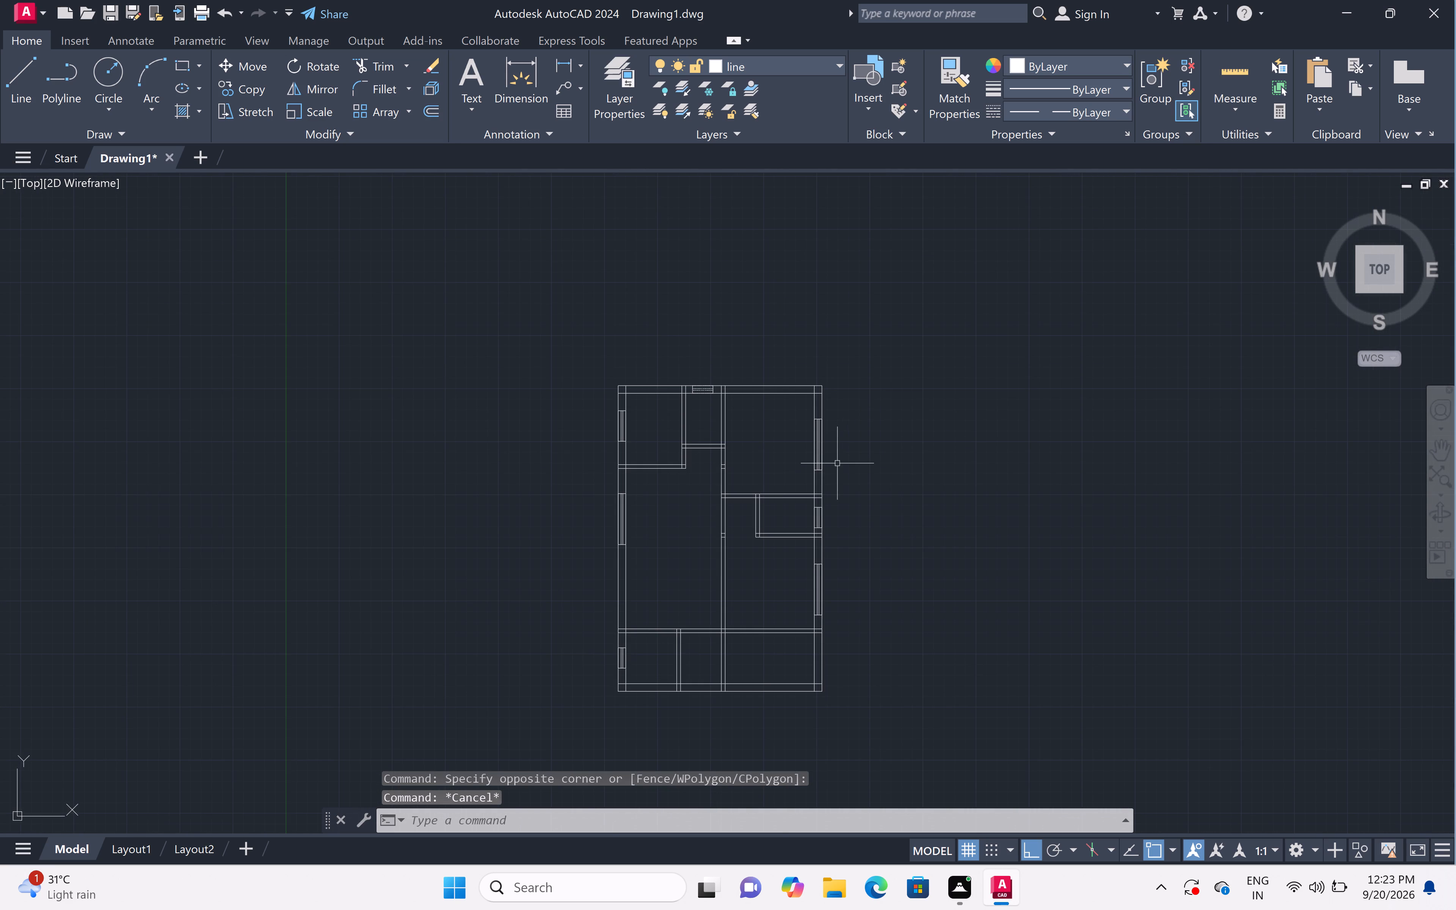
scroll(816, 499, "up", 4)
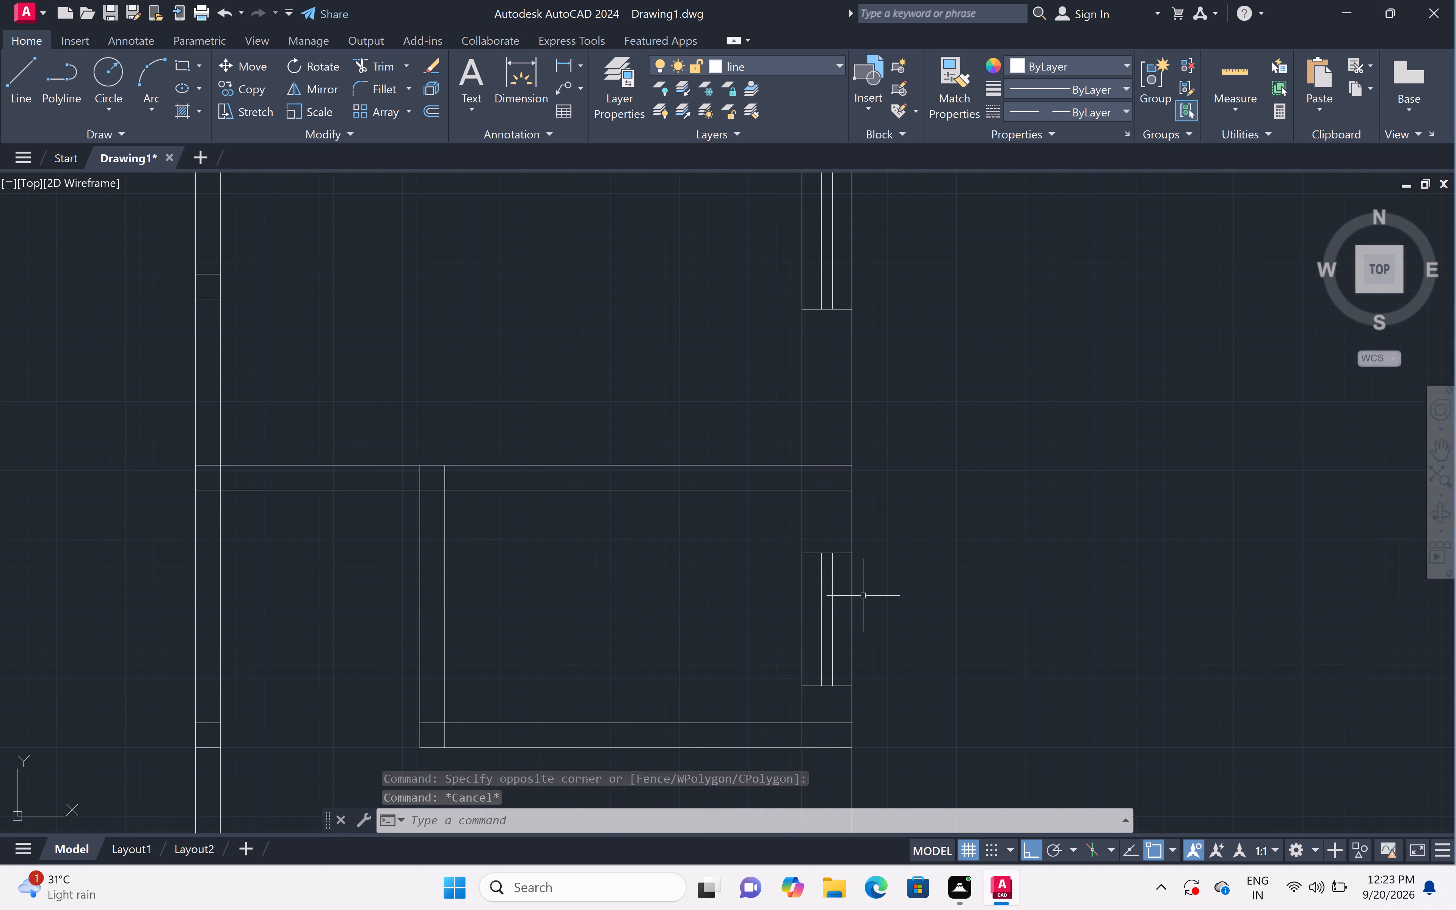
scroll(846, 775, "up", 2)
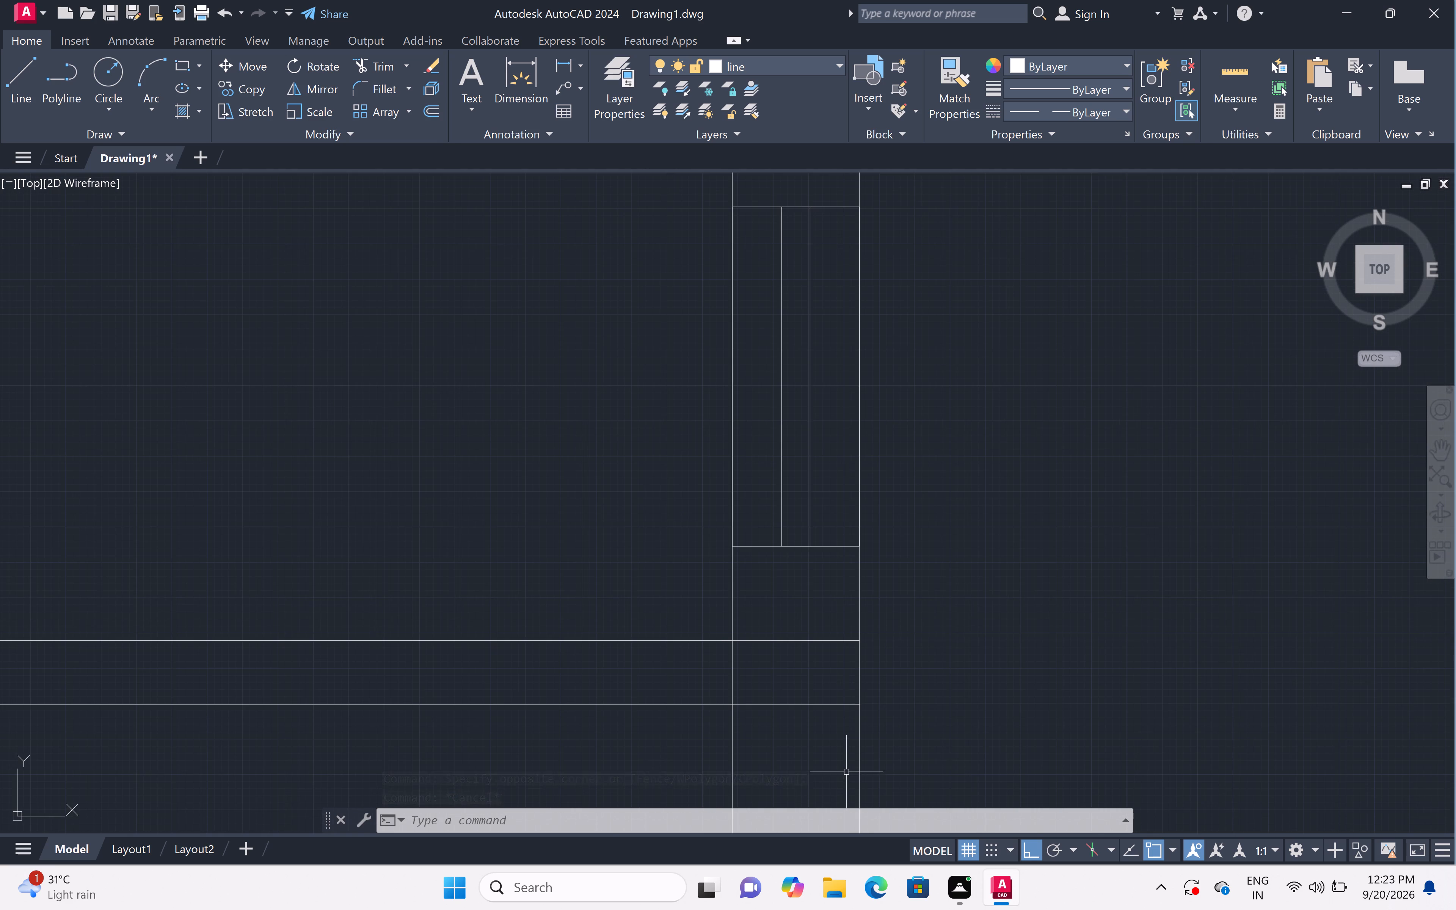
scroll(828, 600, "down", 1)
scroll(816, 440, "up", 1)
left_click(853, 378)
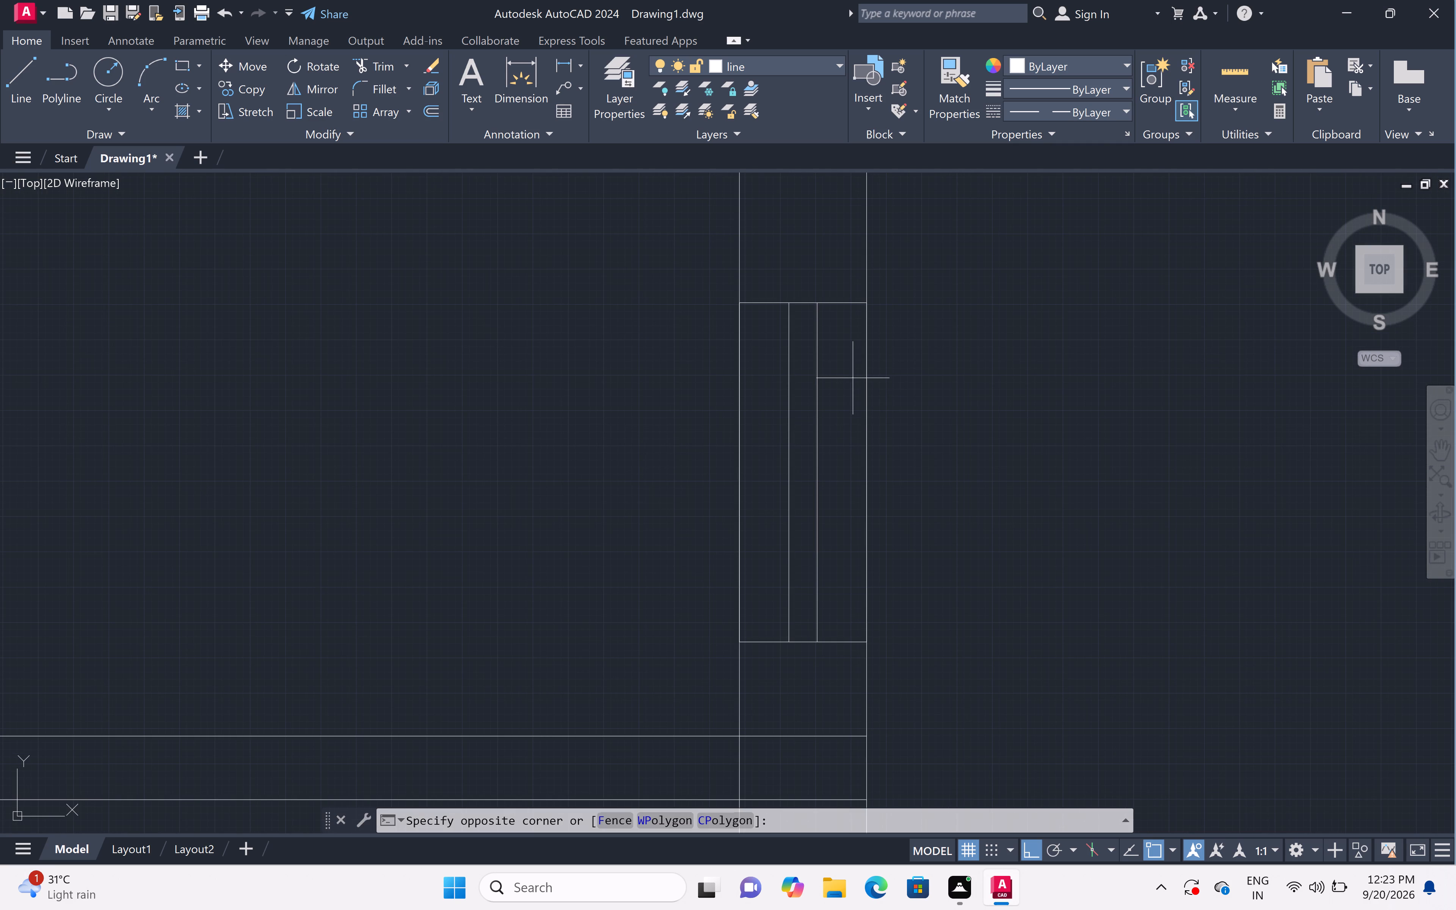
left_click(759, 458)
double_click(739, 465)
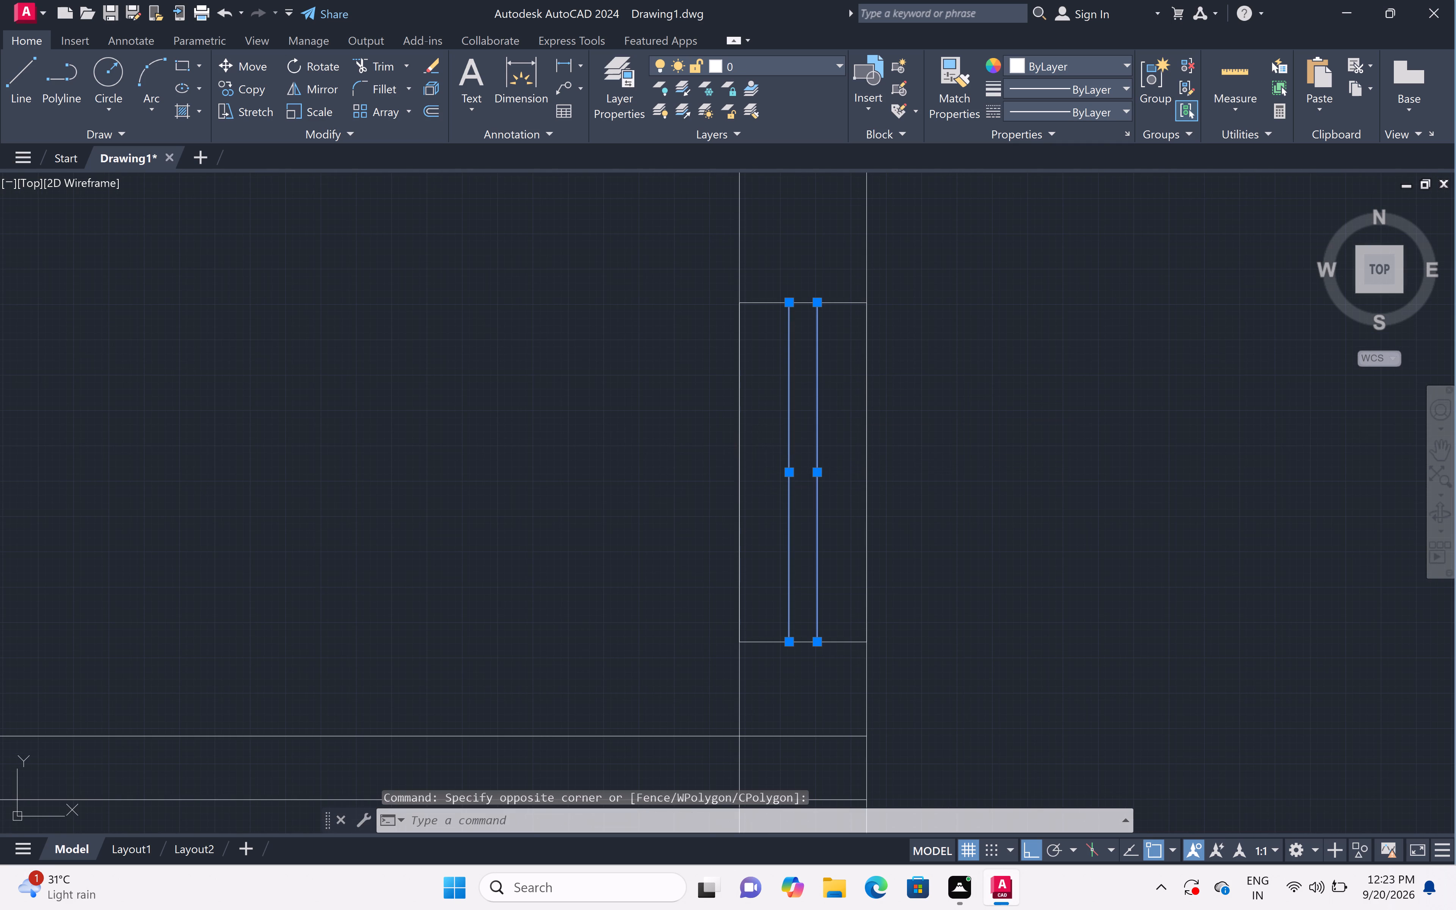
left_click(866, 502)
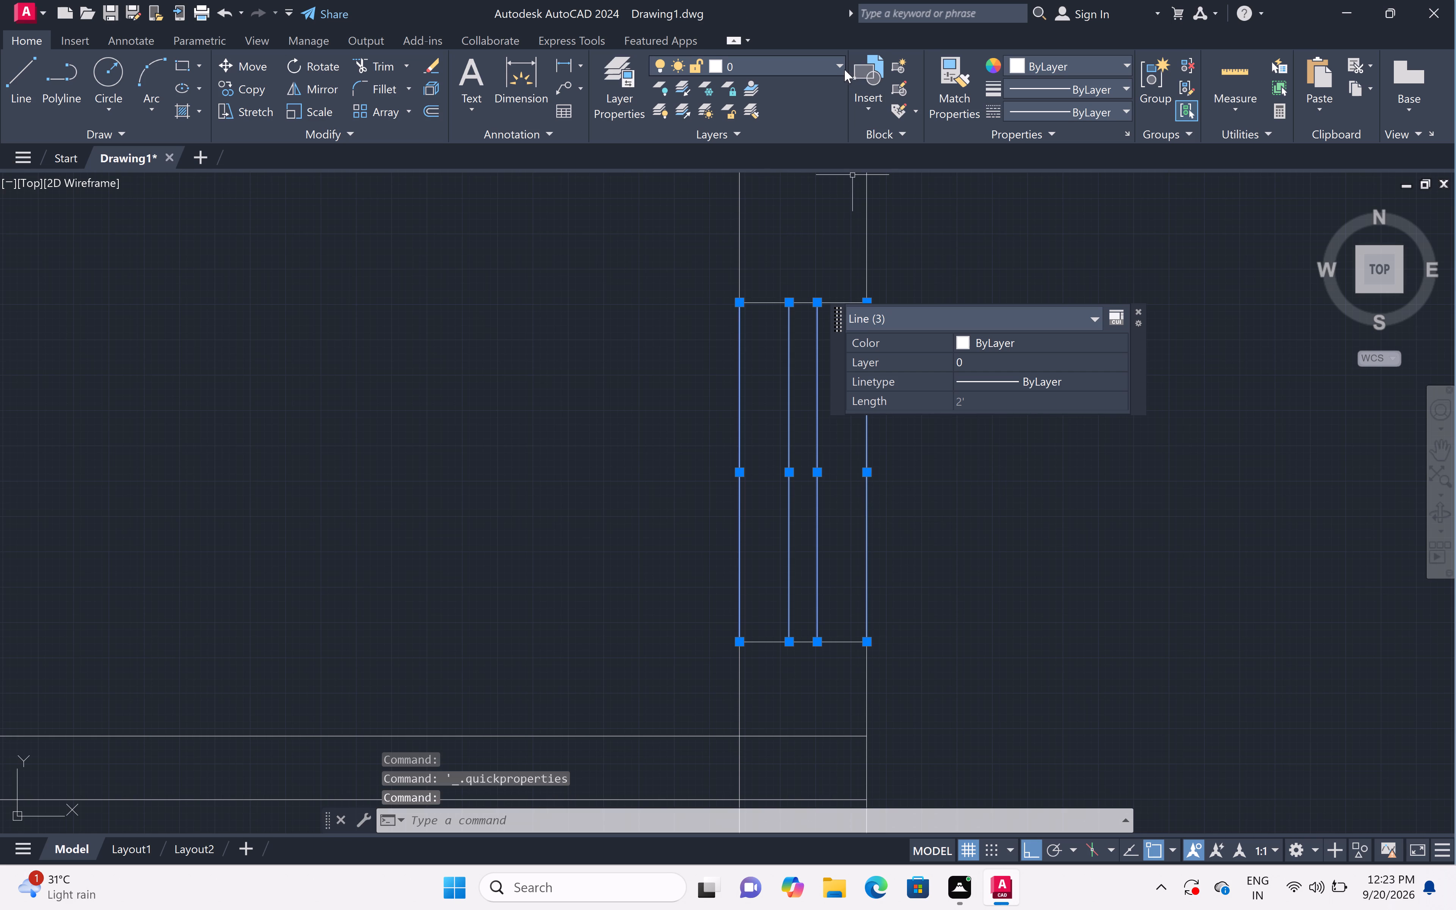
left_click(836, 61)
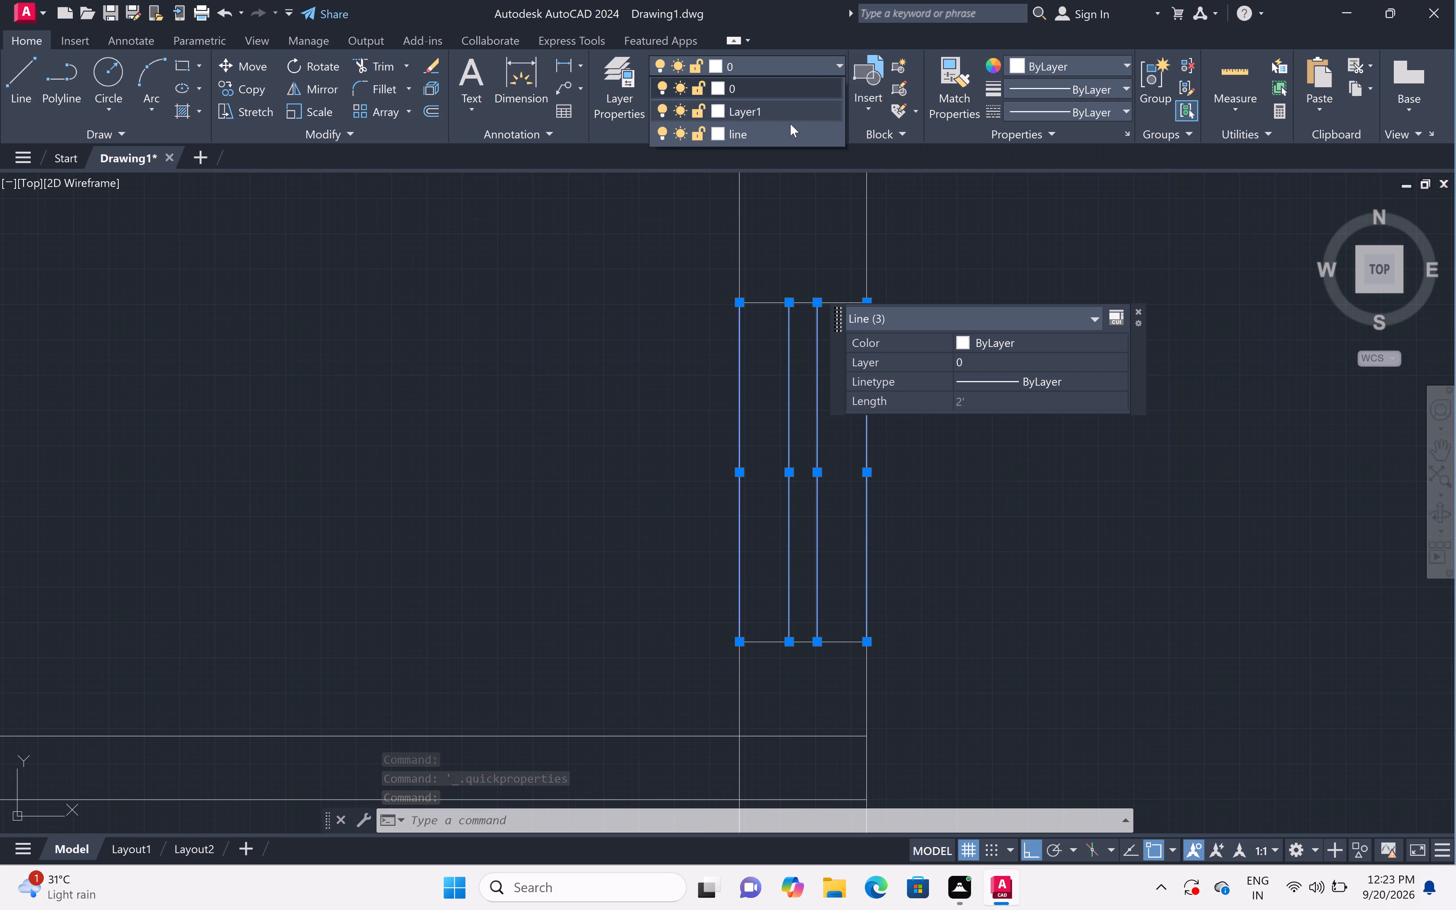
double_click(789, 144)
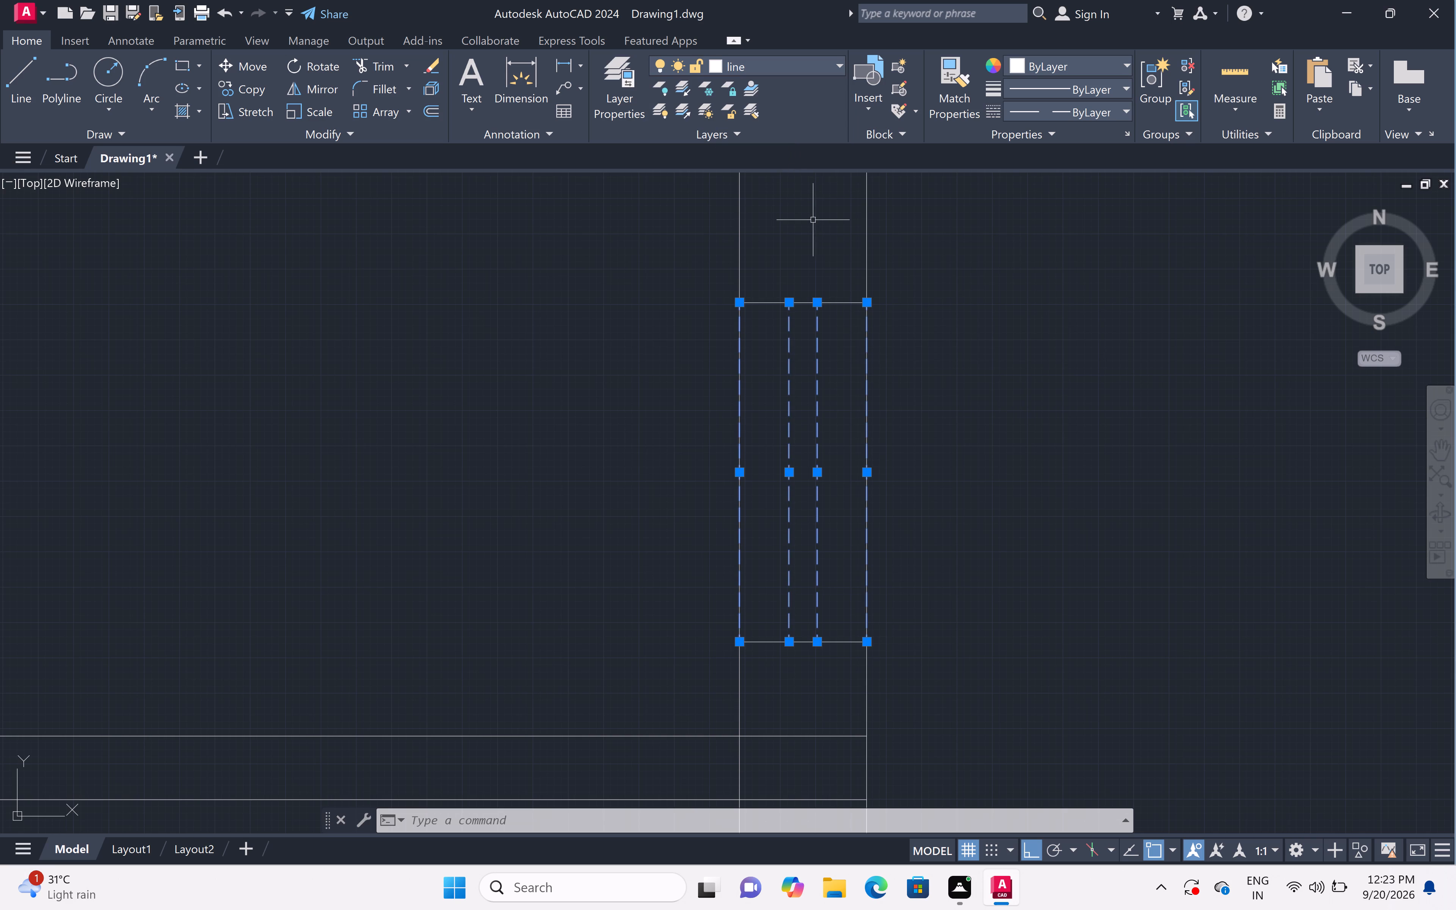
key("Escape")
key("Escape")
key("Escape")
key("Escape")
key("Escape")
key("Escape")
key("Escape")
key("Escape")
key("Escape")
key("Escape")
key("Escape")
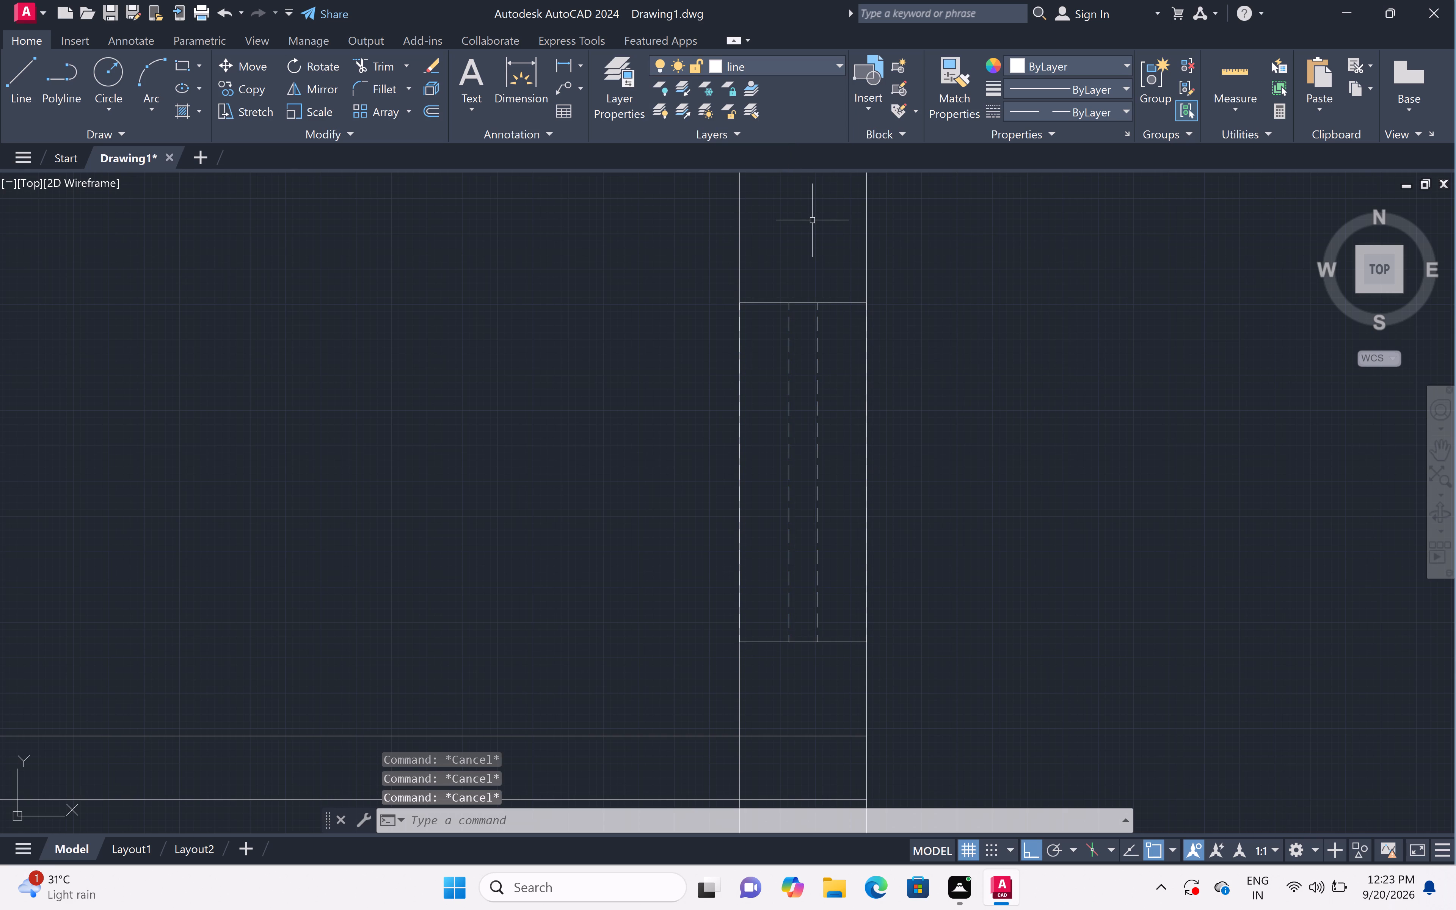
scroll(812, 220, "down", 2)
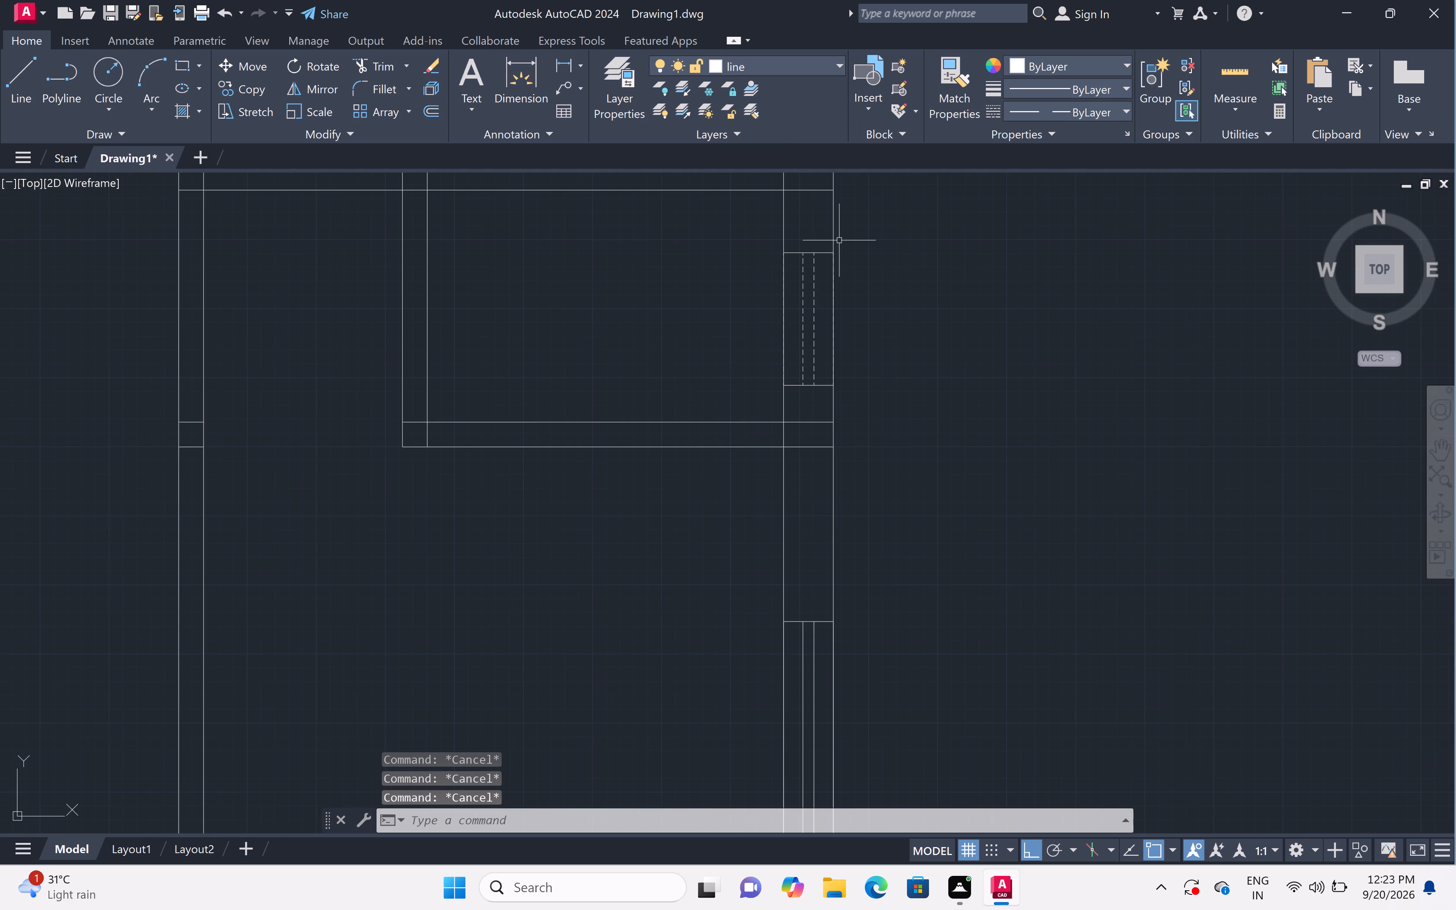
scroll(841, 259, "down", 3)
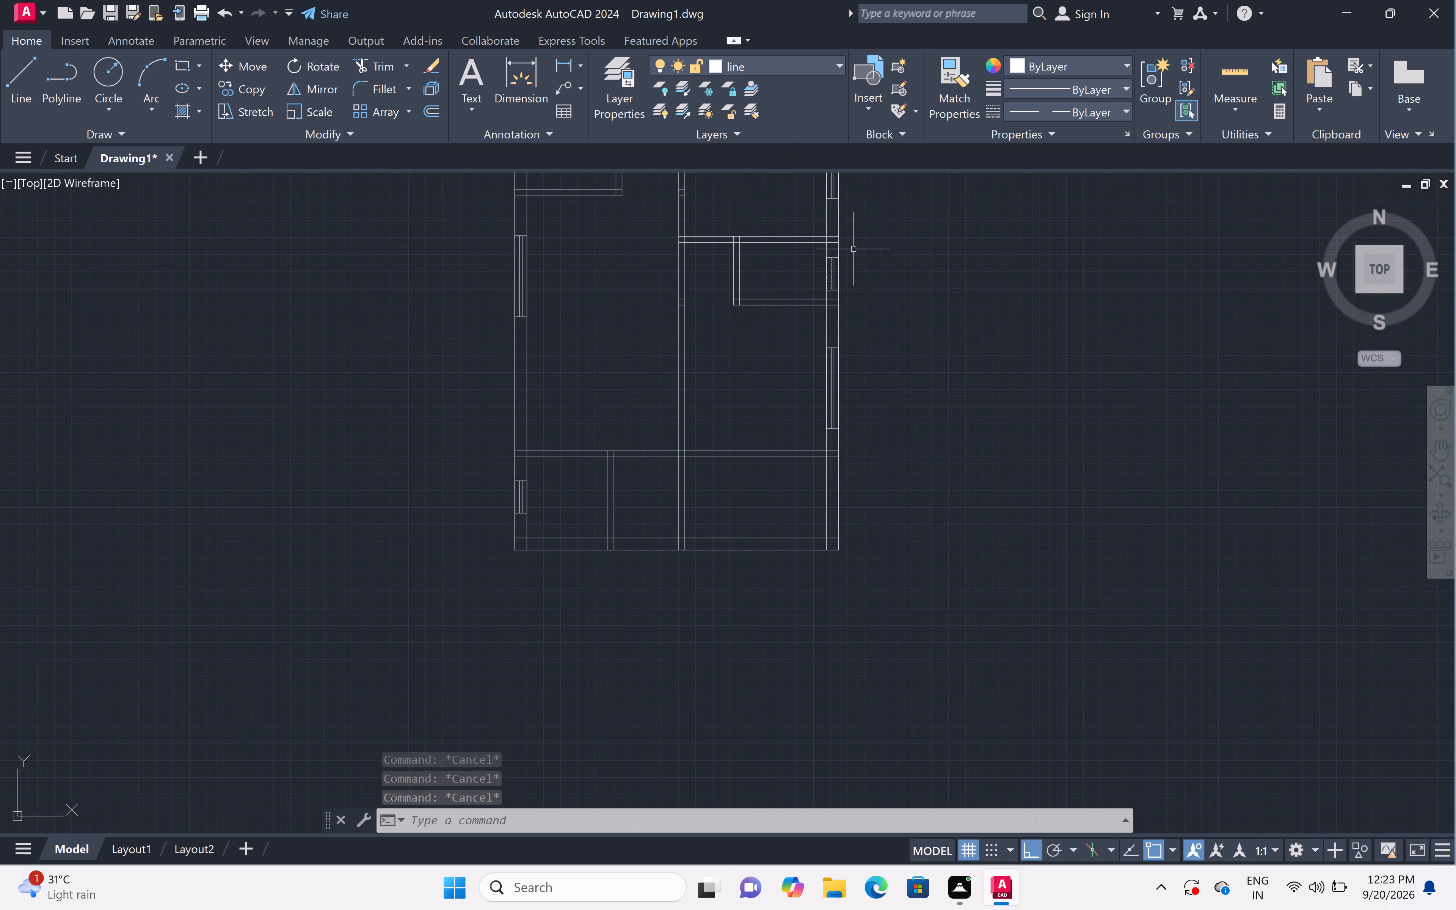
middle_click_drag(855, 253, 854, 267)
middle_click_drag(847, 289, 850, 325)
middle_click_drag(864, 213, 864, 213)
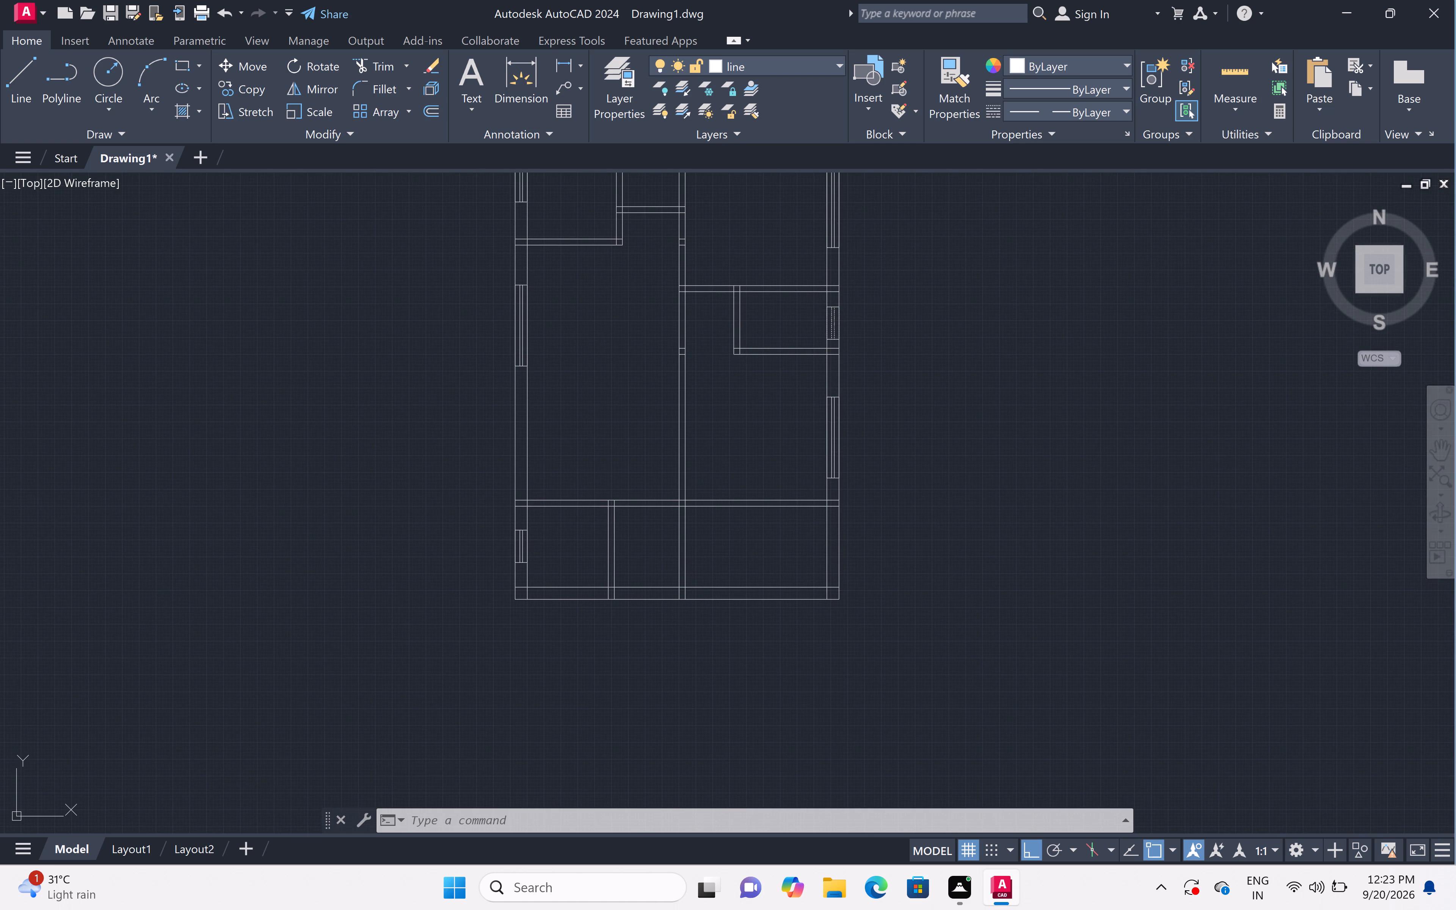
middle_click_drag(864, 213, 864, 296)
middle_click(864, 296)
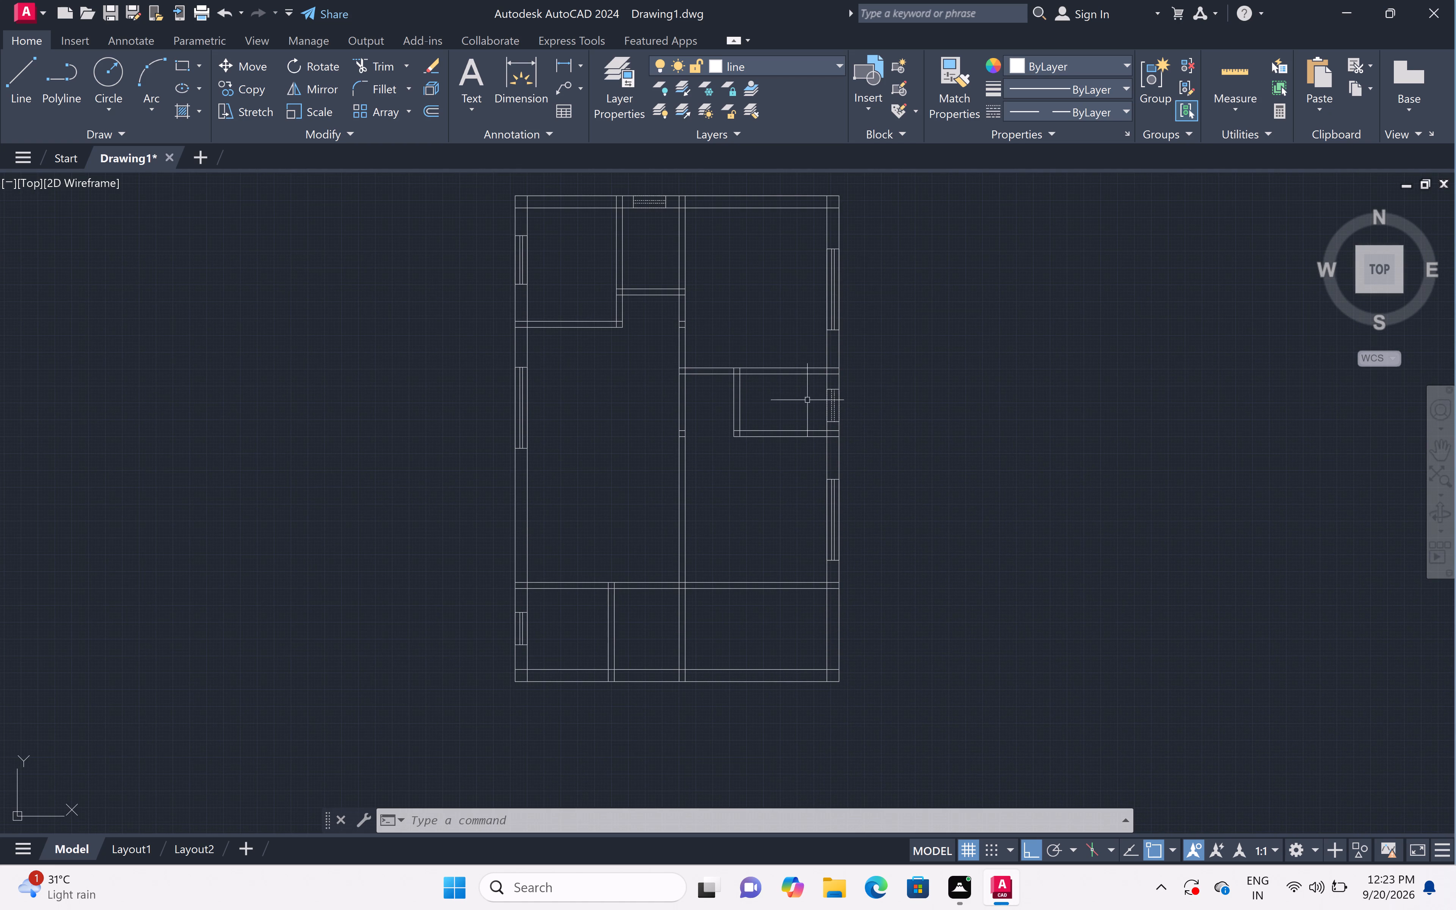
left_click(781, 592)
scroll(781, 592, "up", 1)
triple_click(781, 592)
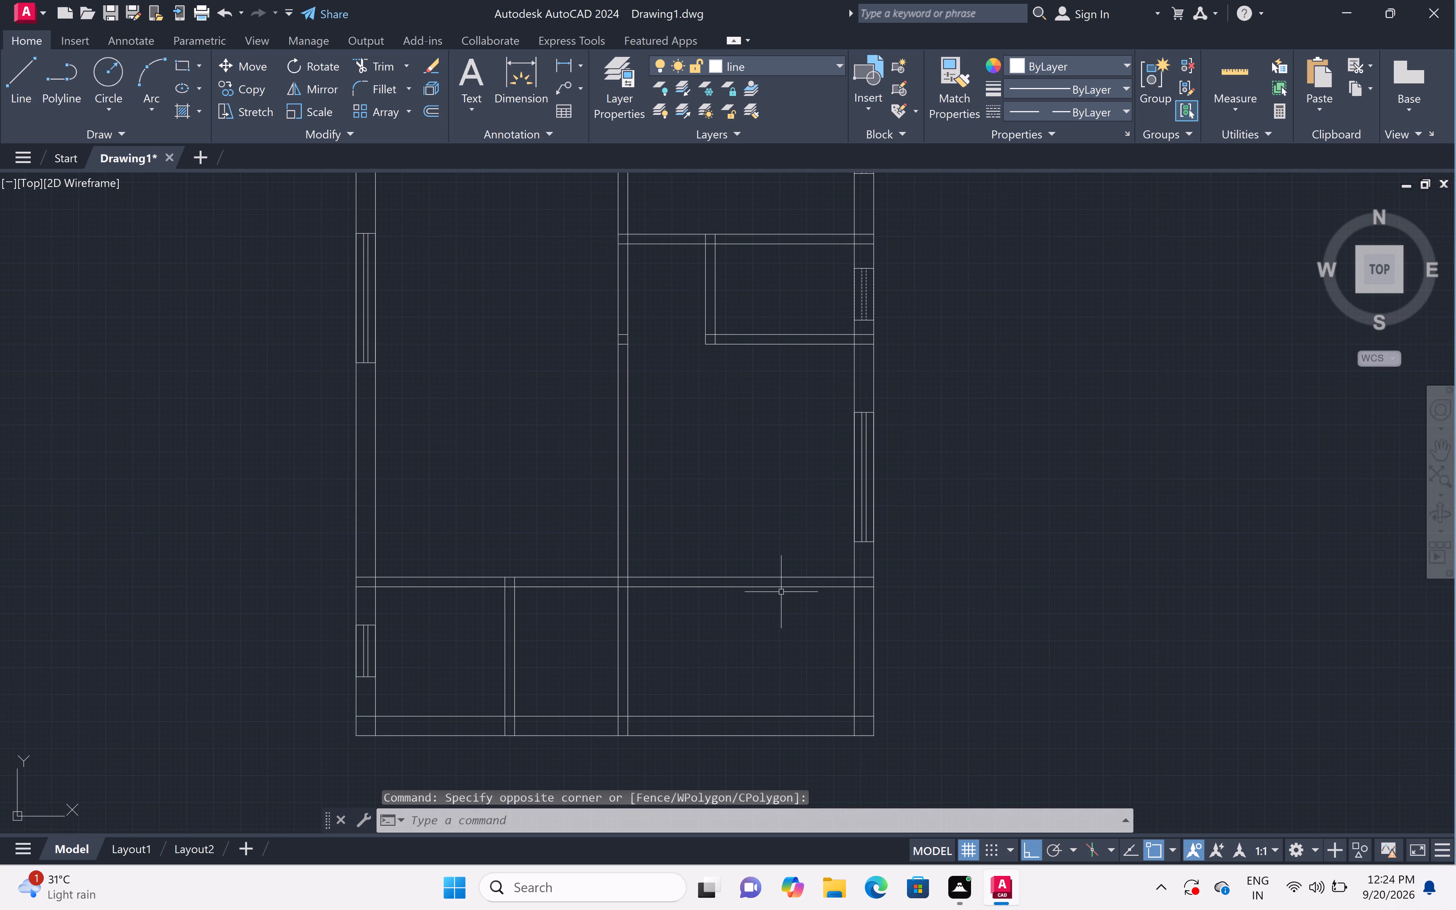
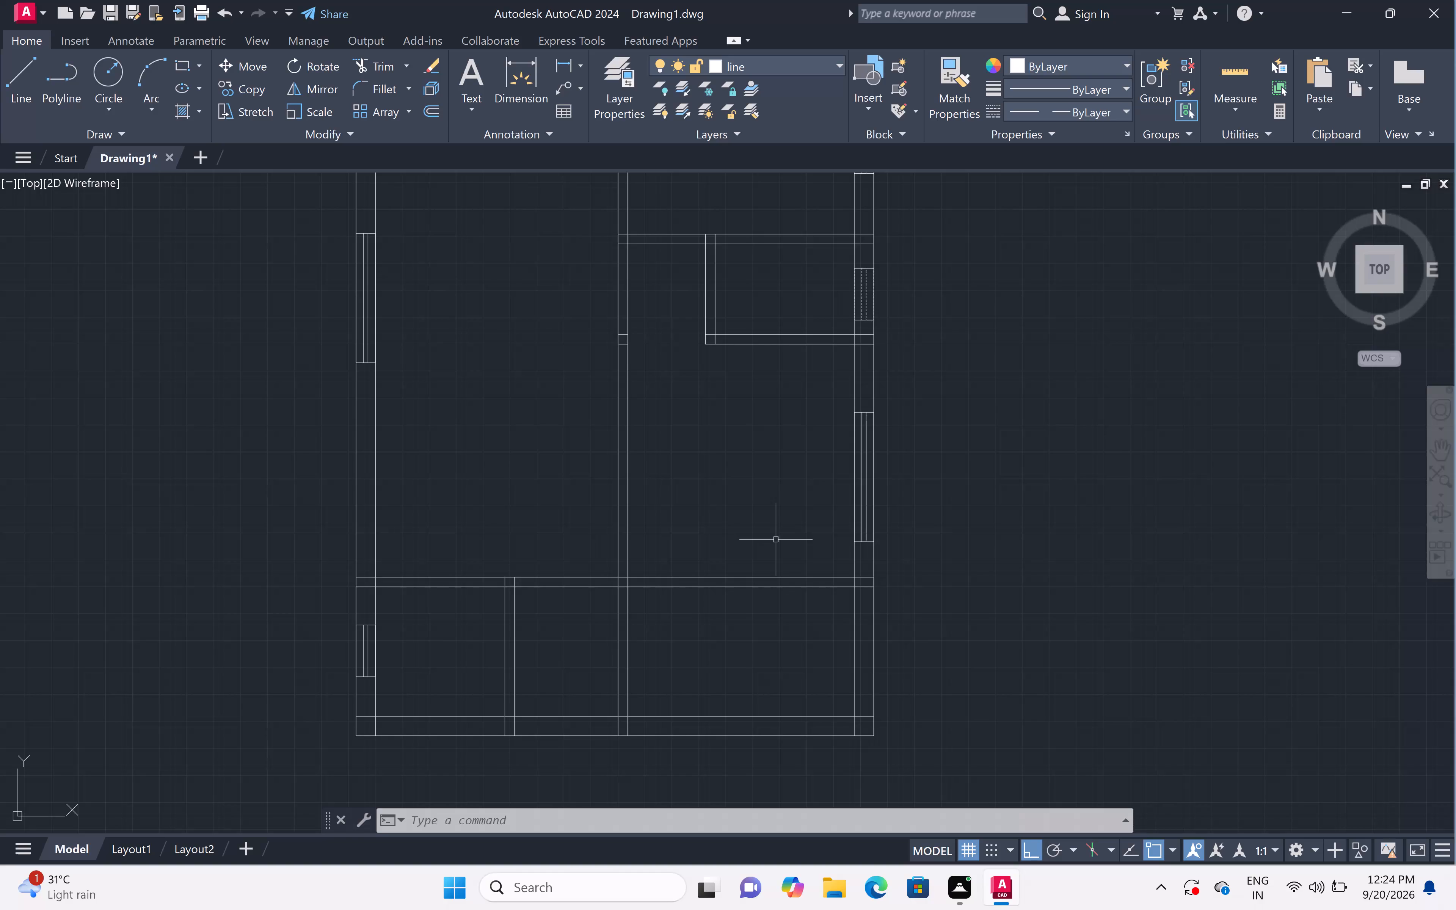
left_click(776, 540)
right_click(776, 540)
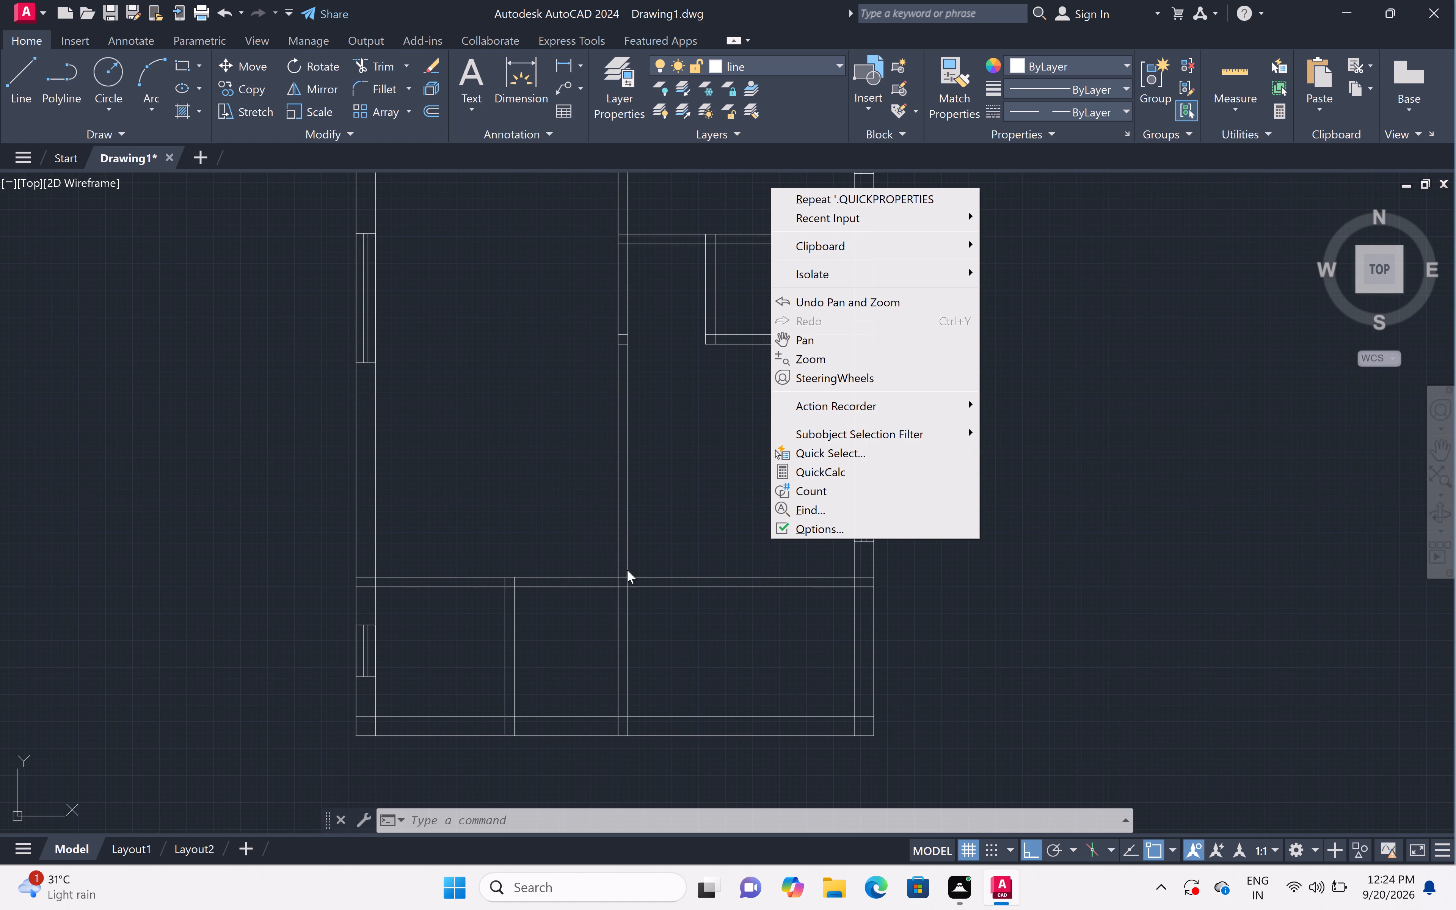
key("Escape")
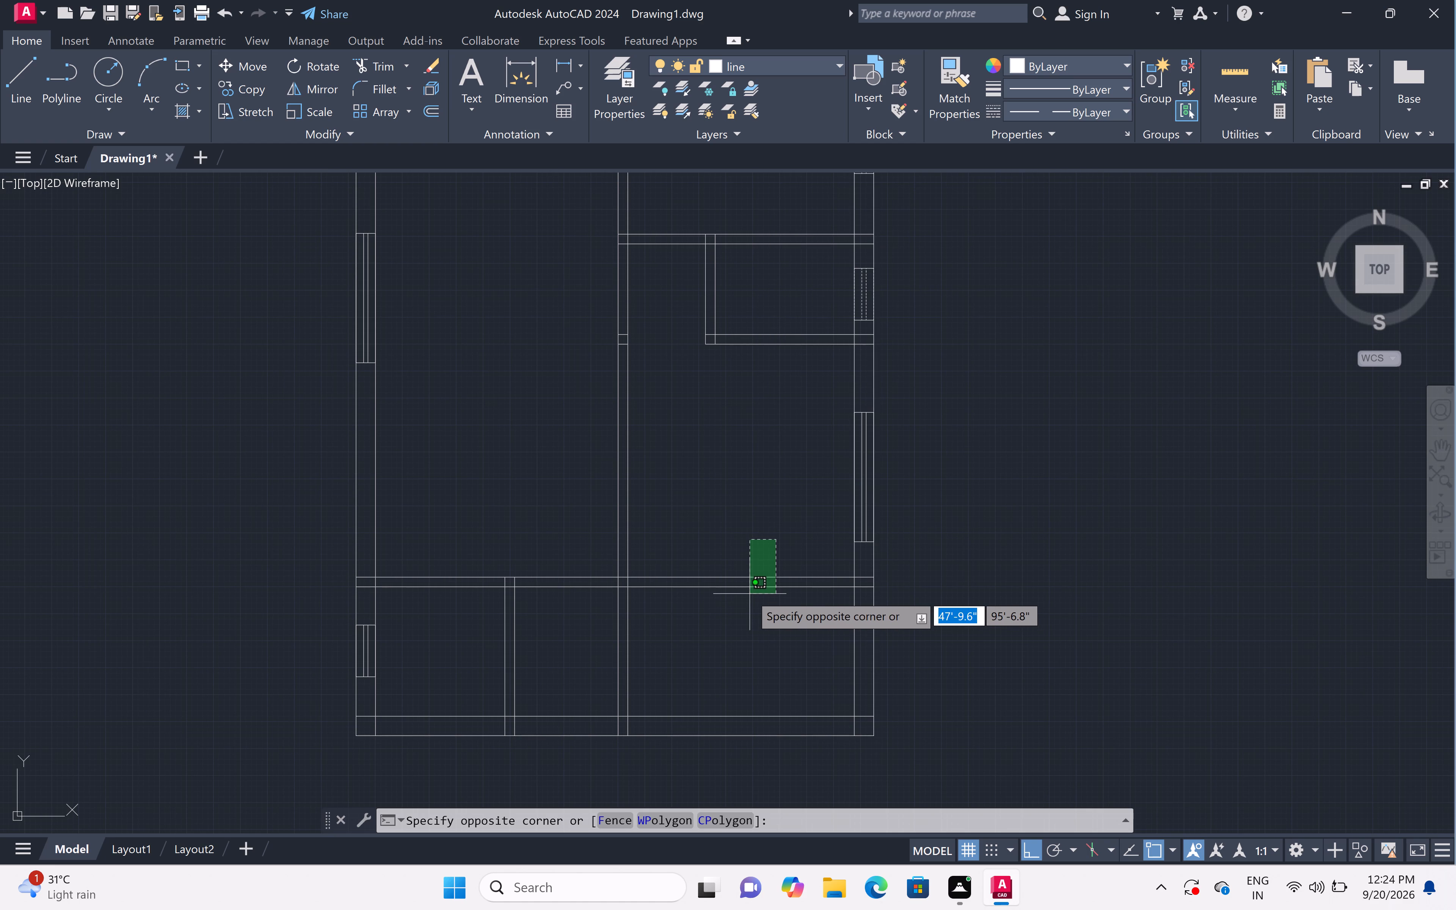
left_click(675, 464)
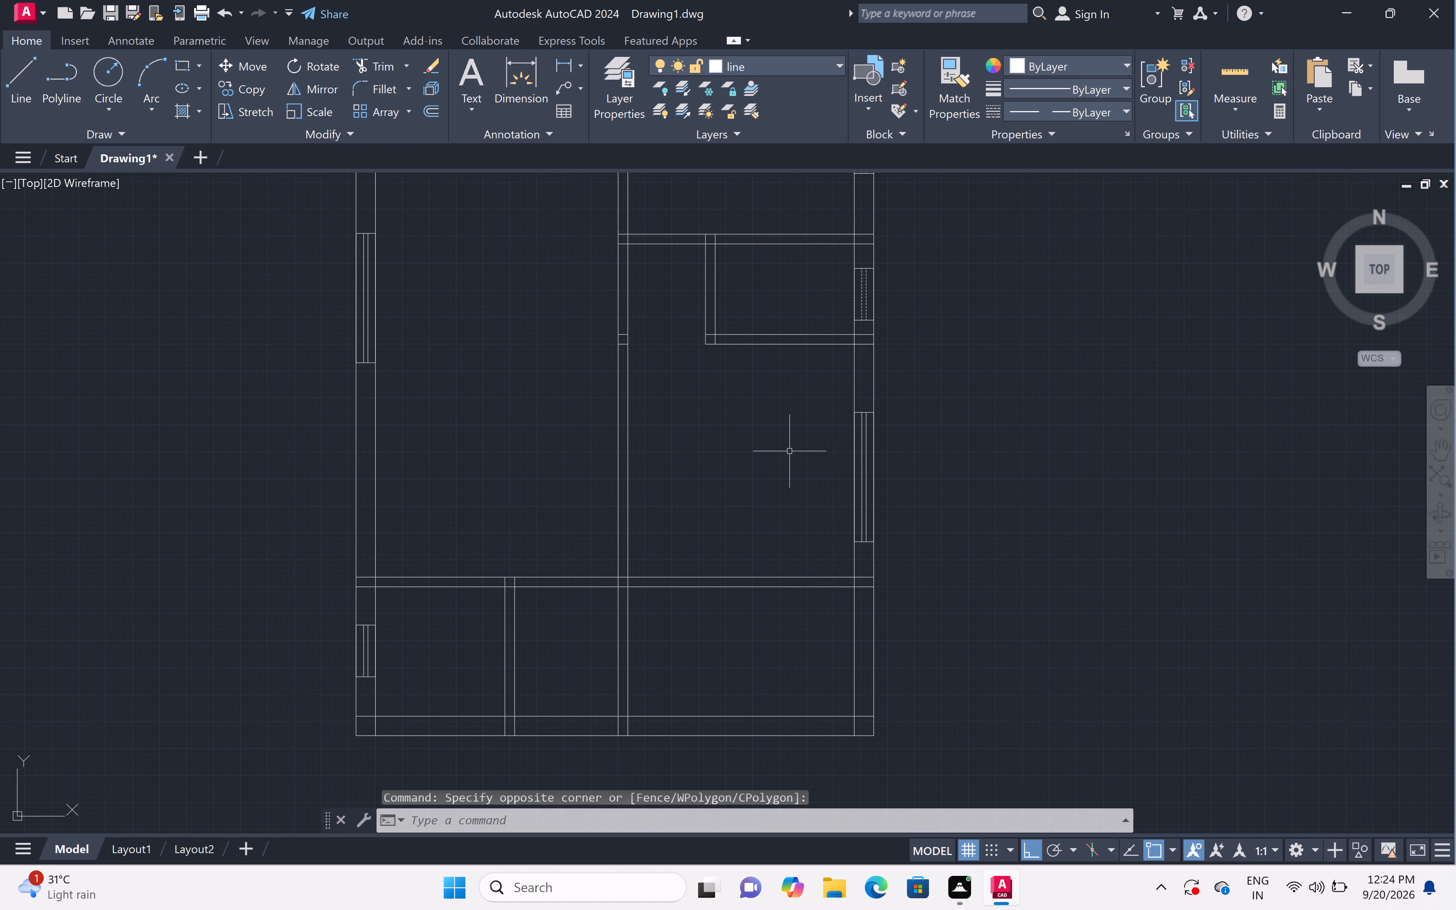
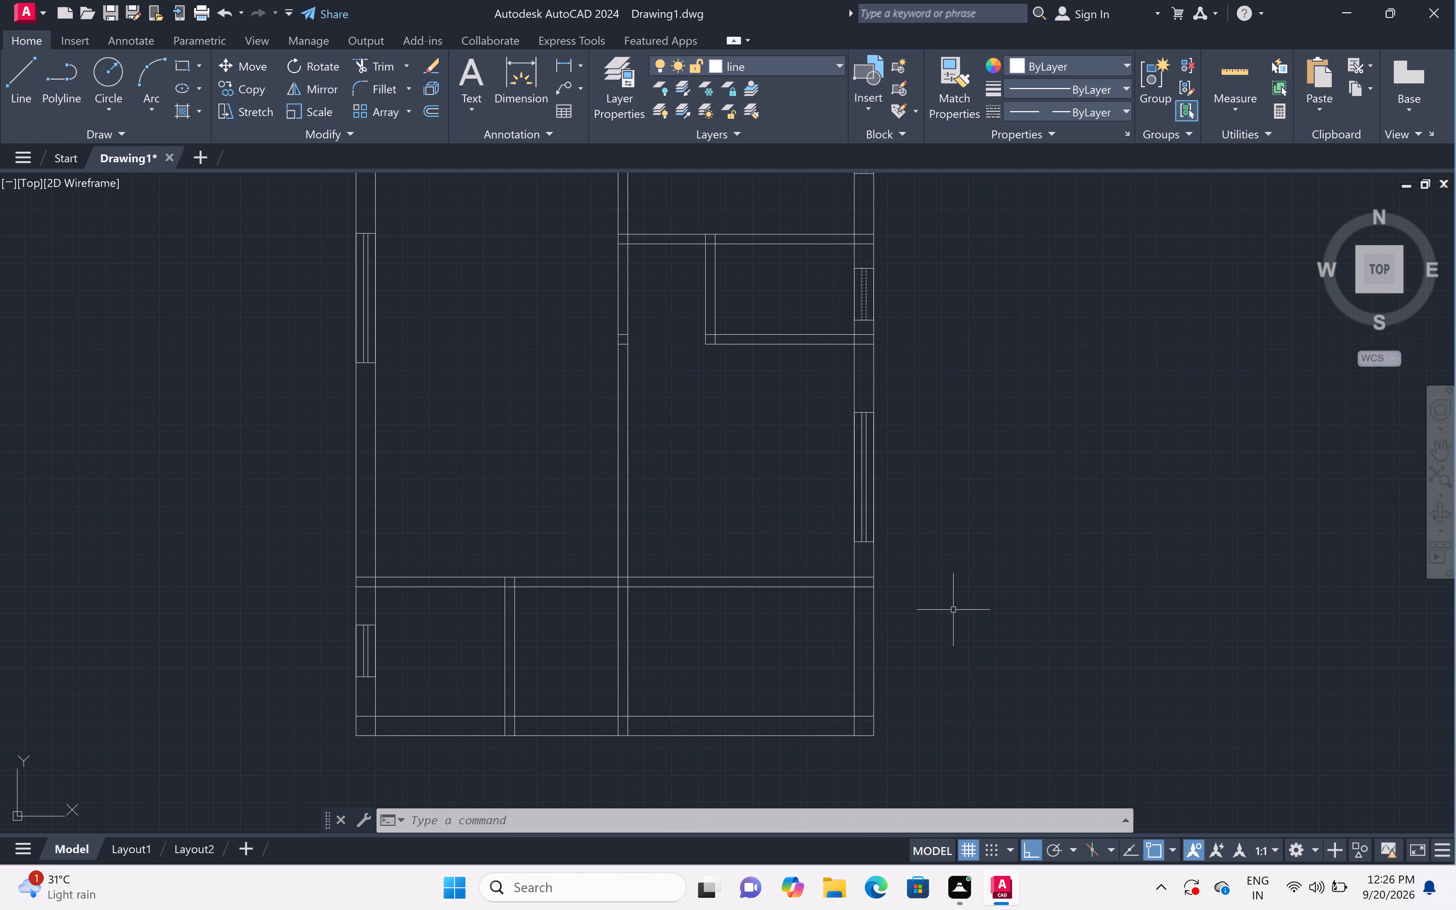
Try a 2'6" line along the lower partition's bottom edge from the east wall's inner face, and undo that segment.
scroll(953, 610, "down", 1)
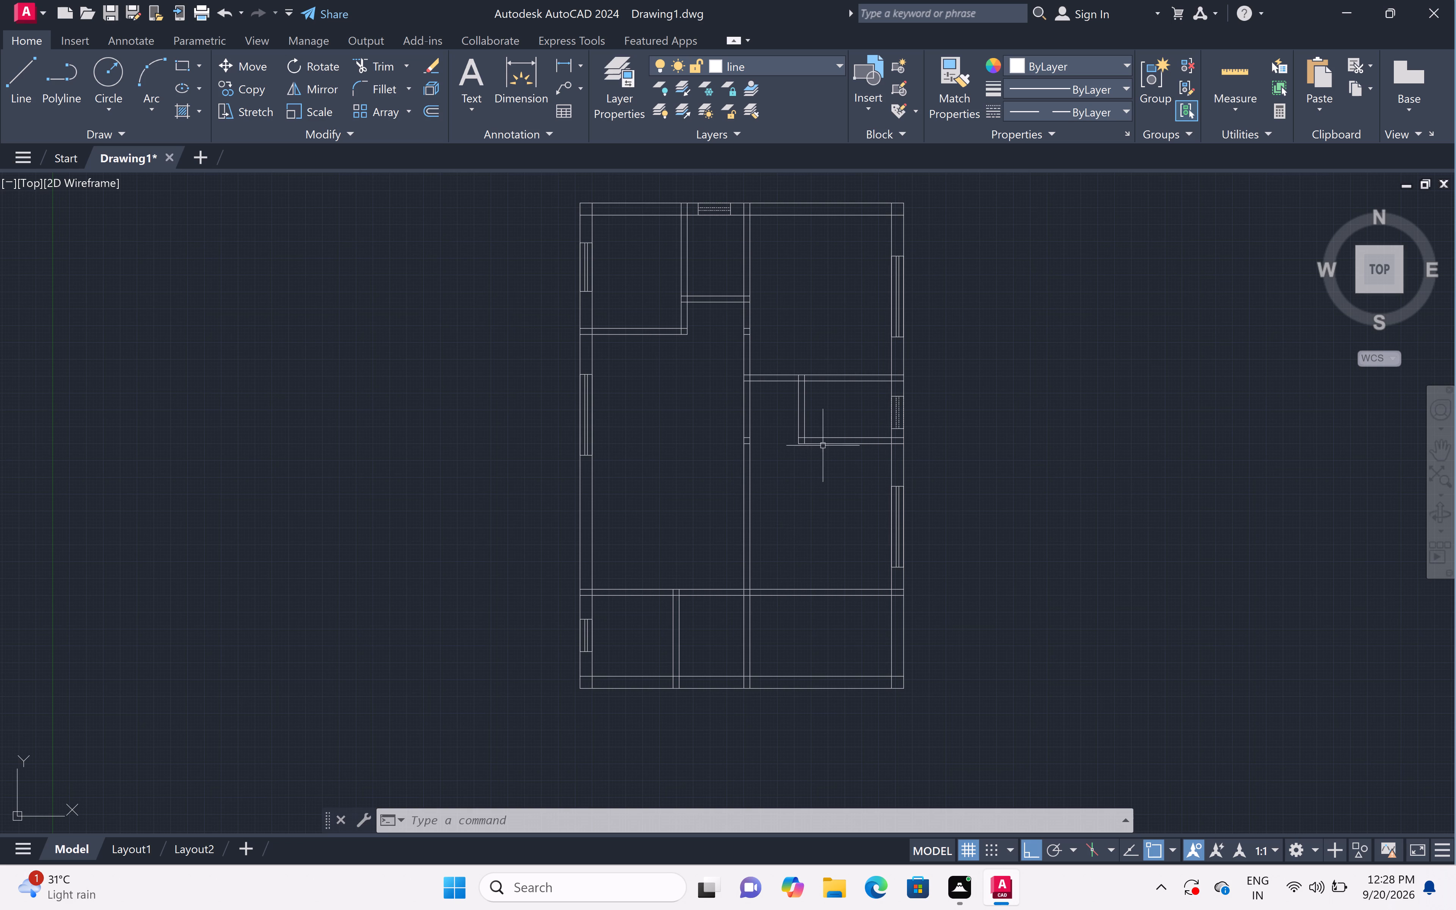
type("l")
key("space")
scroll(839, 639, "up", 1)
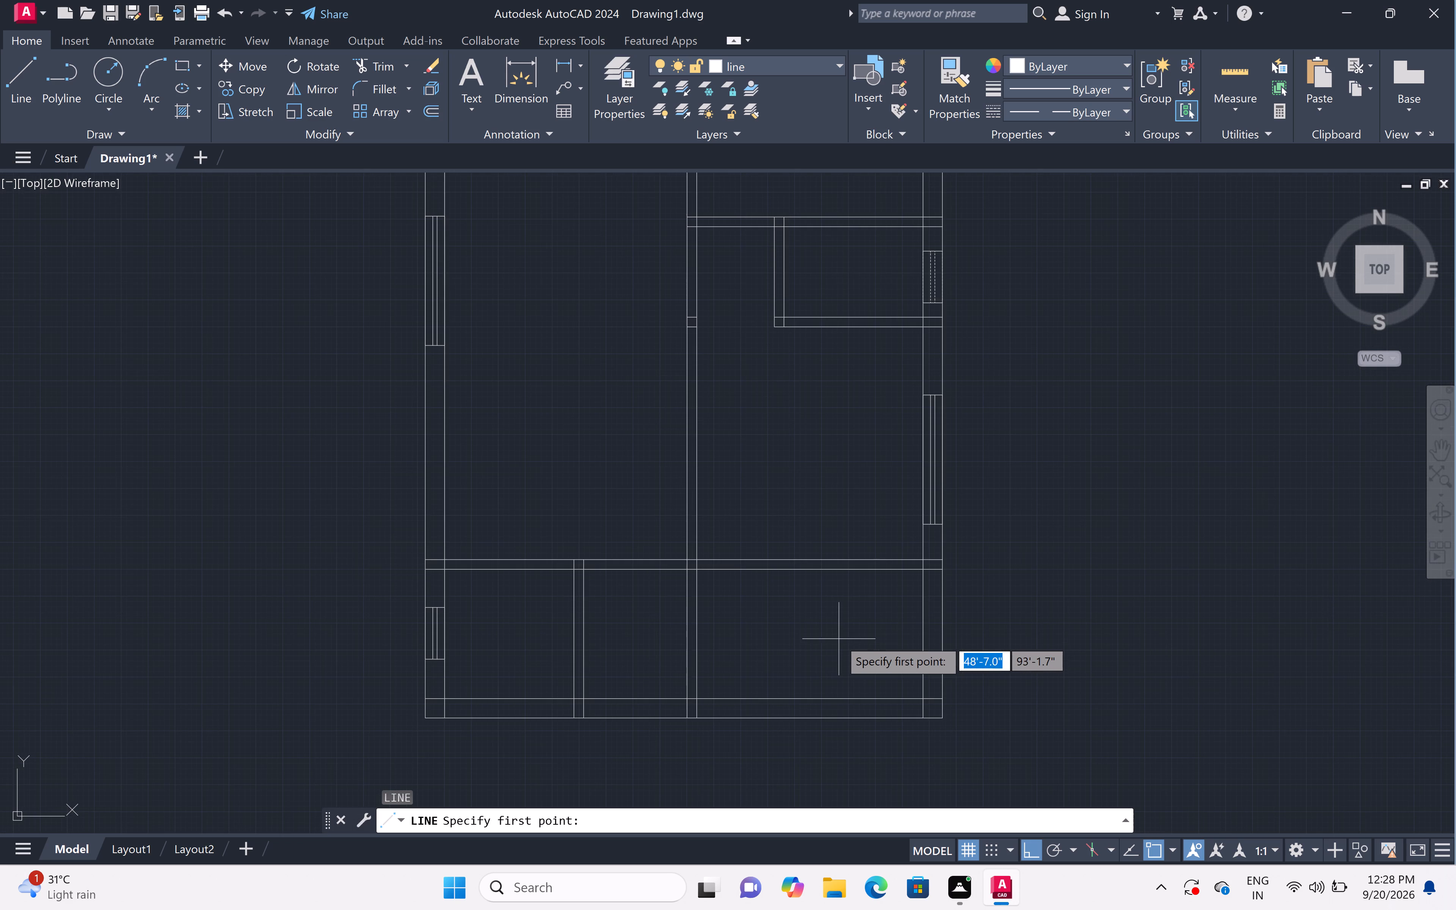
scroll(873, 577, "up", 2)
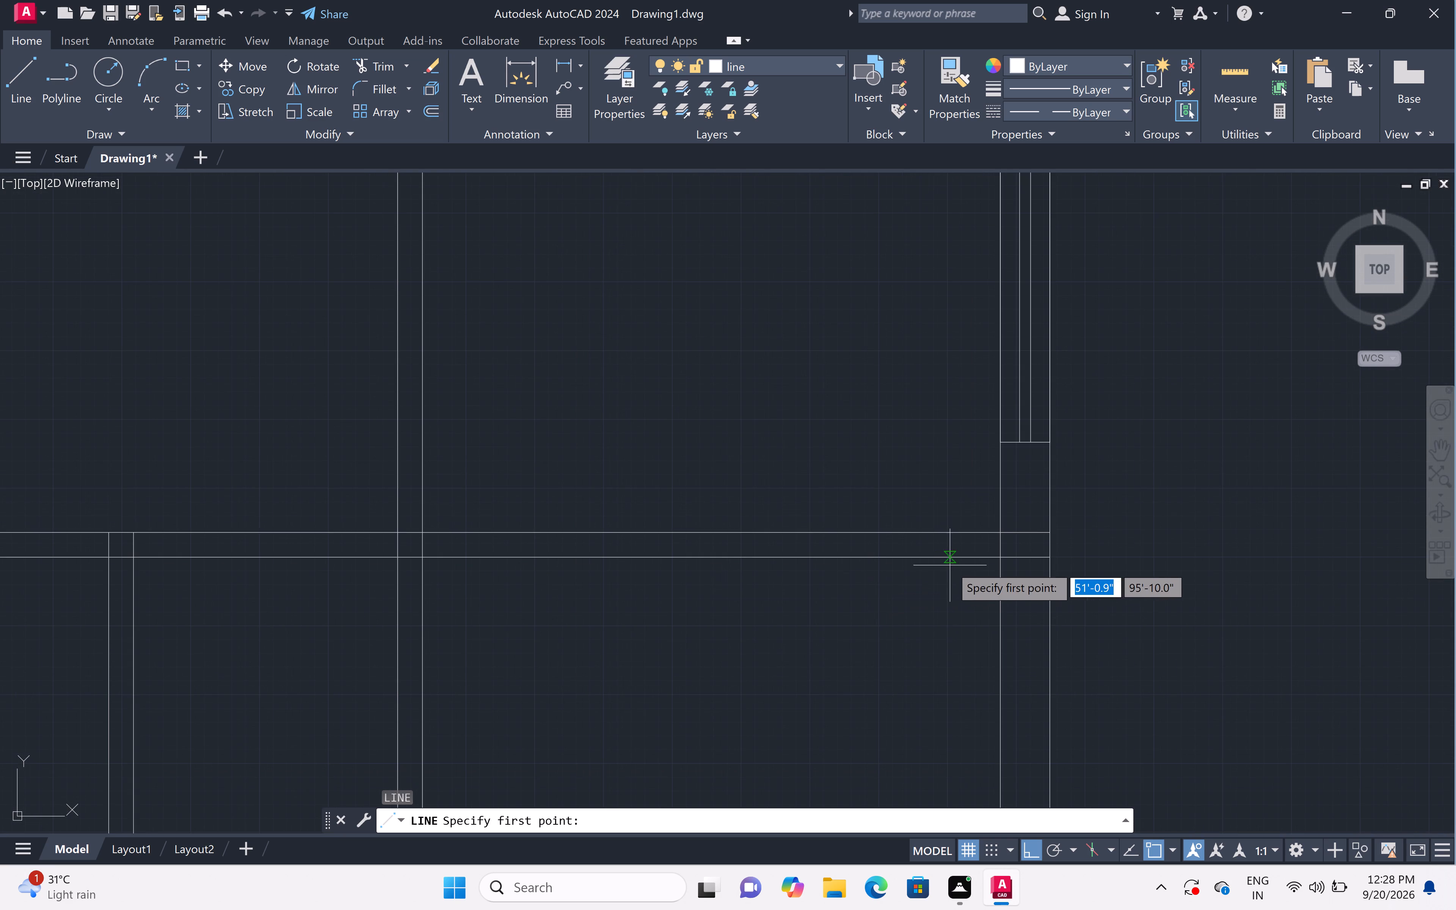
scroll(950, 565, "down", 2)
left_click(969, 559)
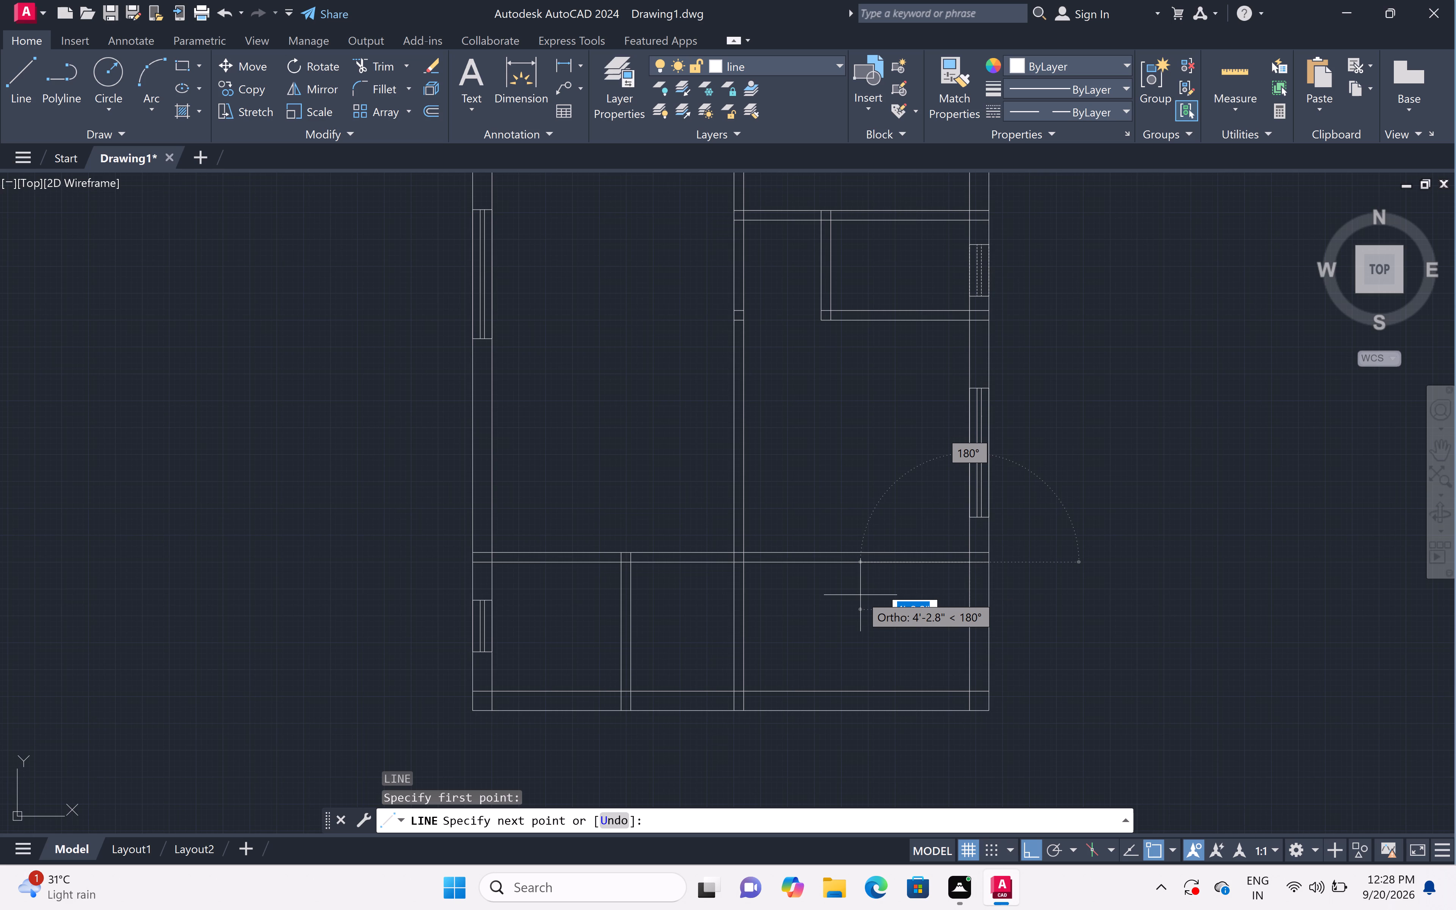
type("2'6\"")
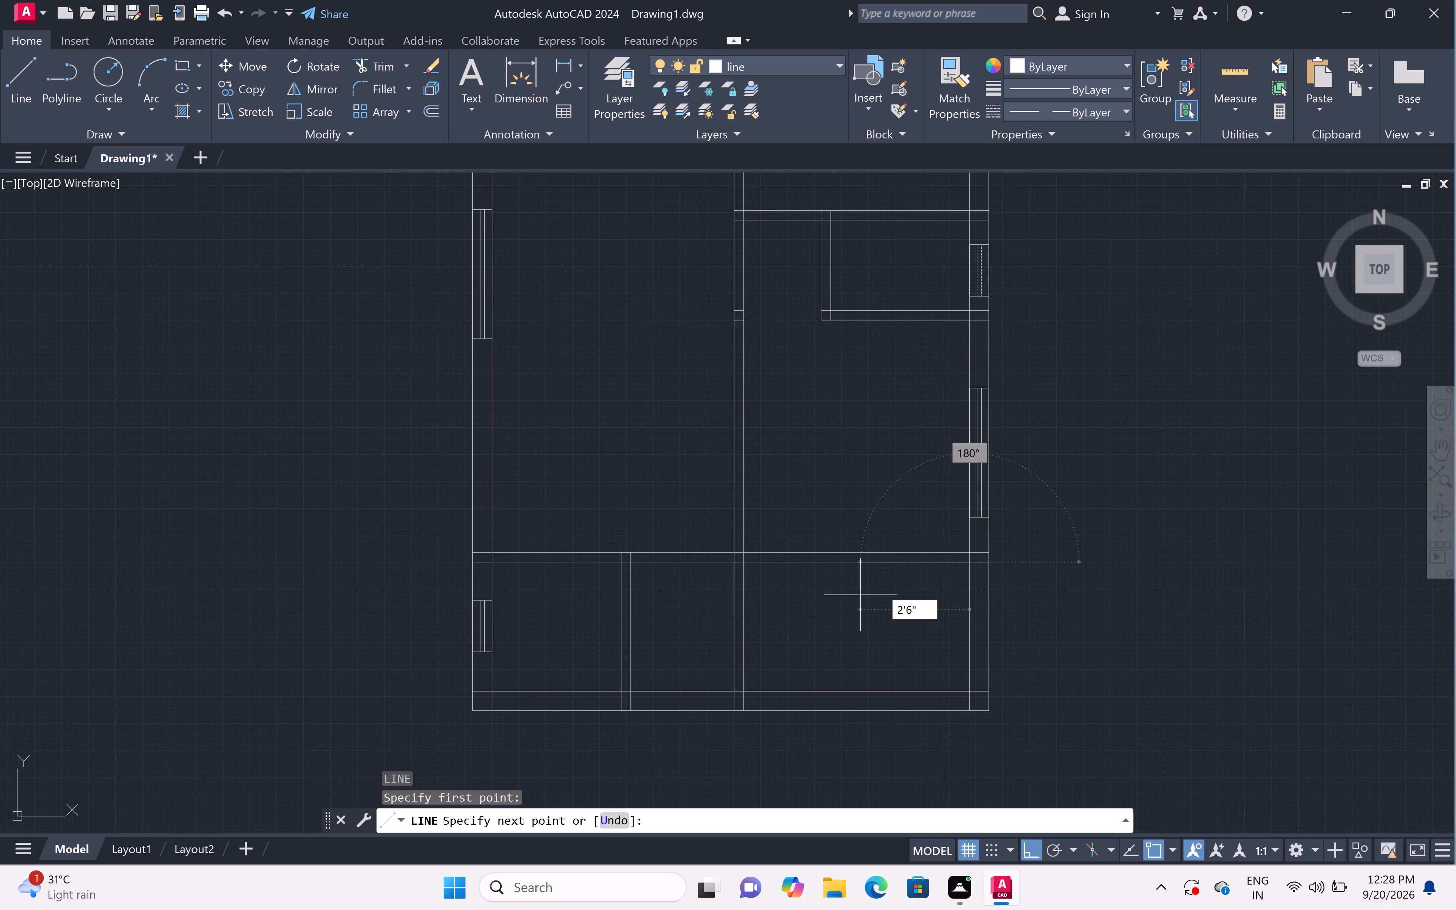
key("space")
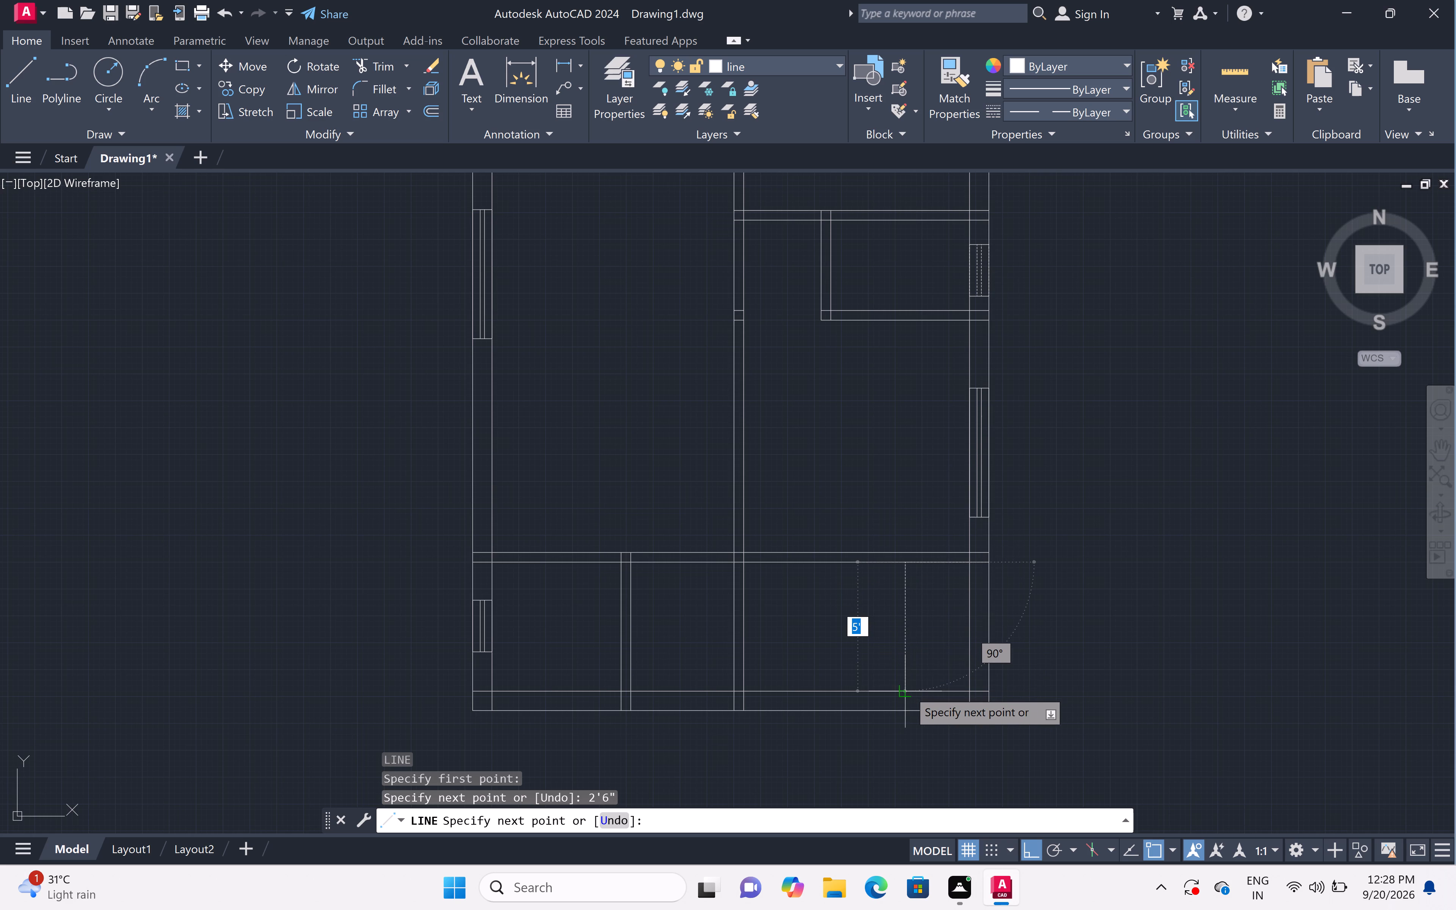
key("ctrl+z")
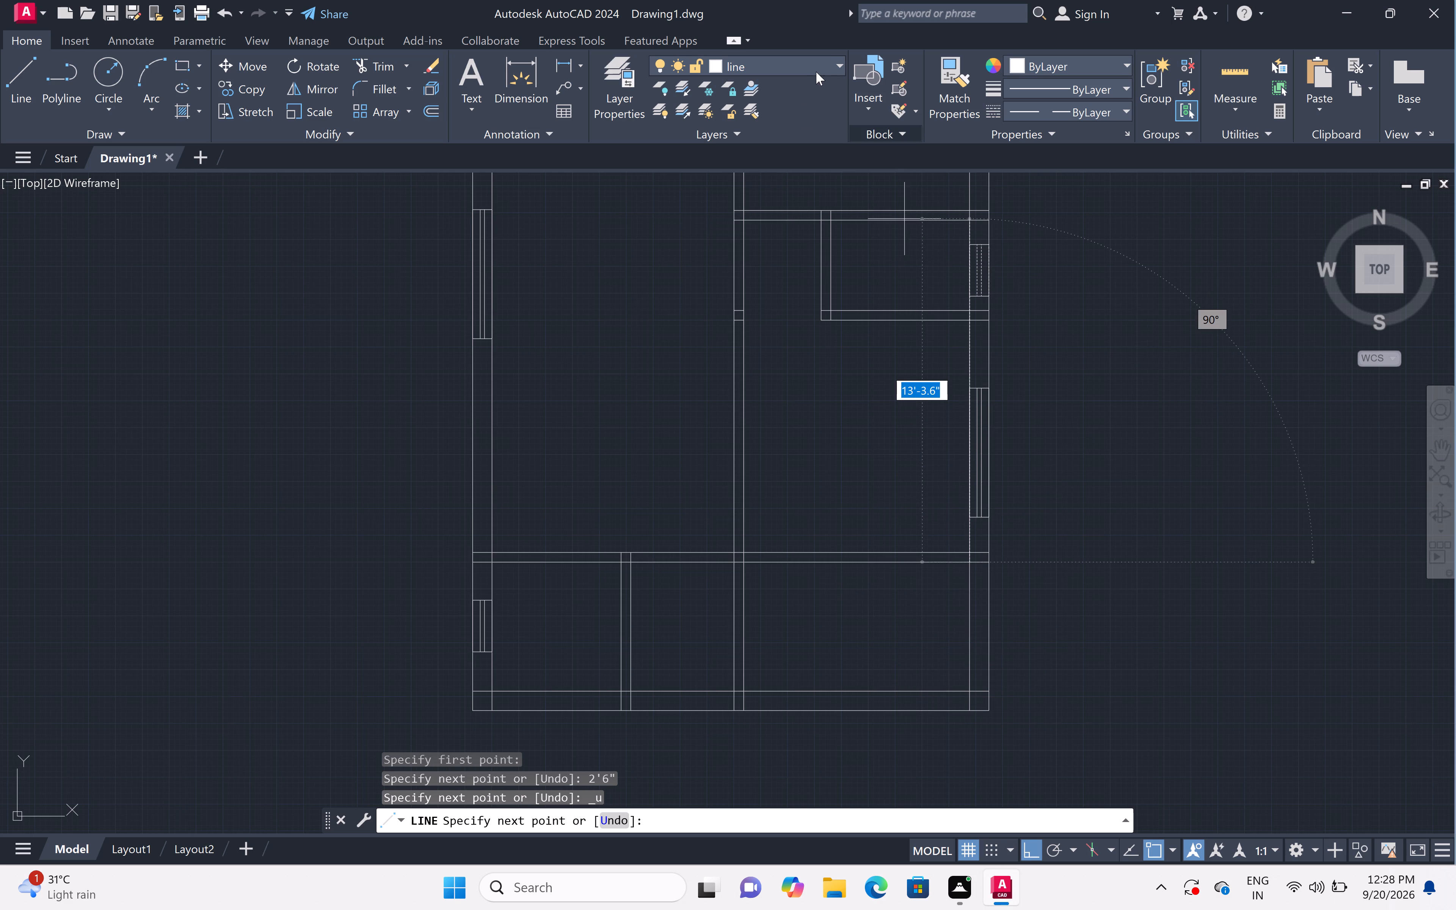
On layer 0, draw a line 2'6" west from the east wall's inner face along the lower partition, continuing straight down to the bottom wall.
left_click(833, 62)
double_click(825, 80)
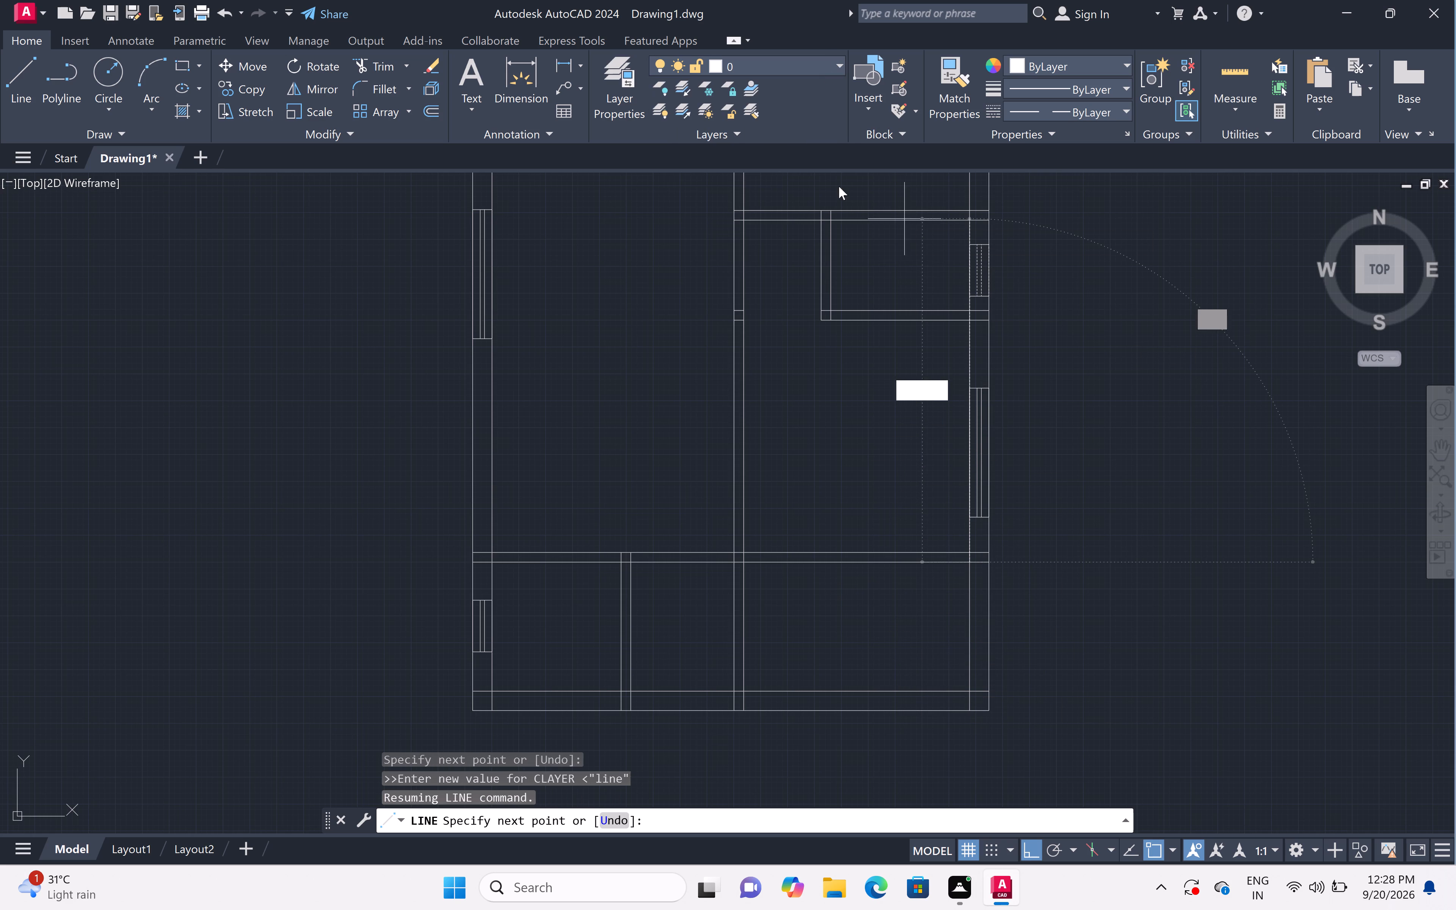
left_click(970, 566)
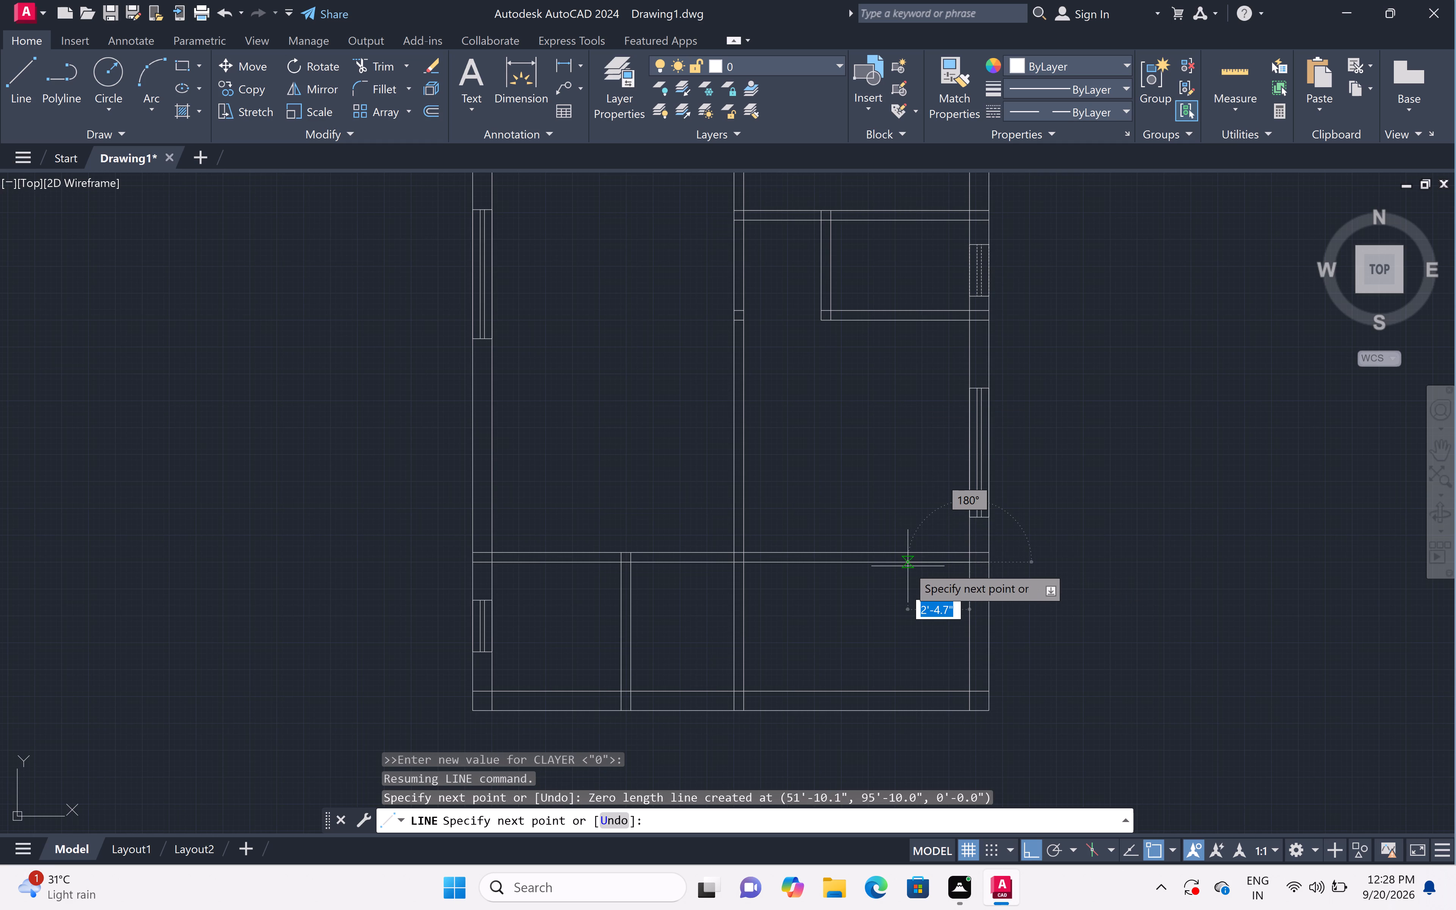
type("2'6\"")
key("space")
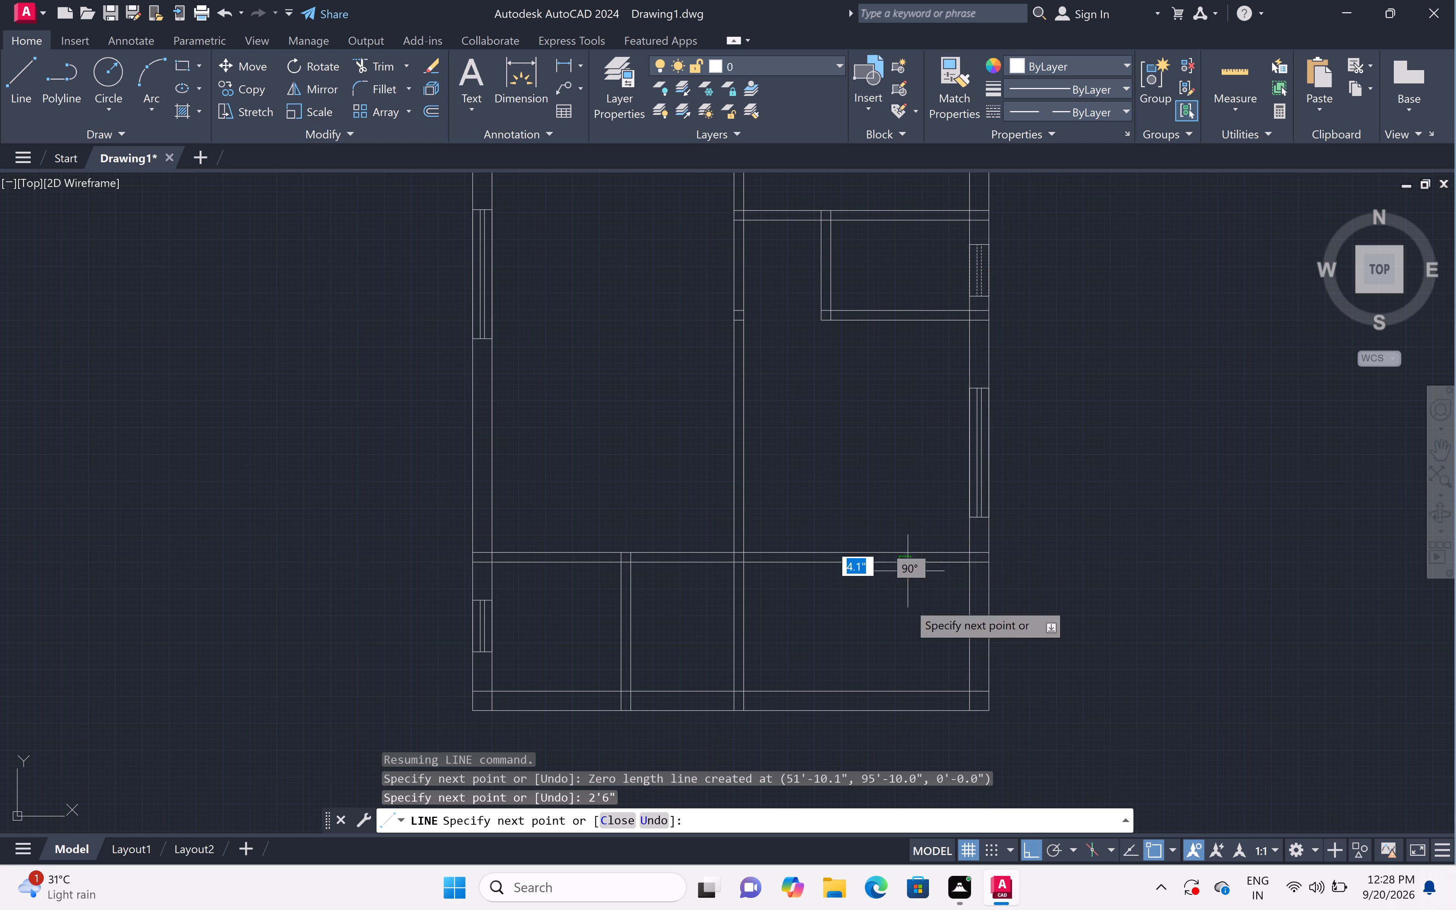
scroll(908, 676, "up", 4)
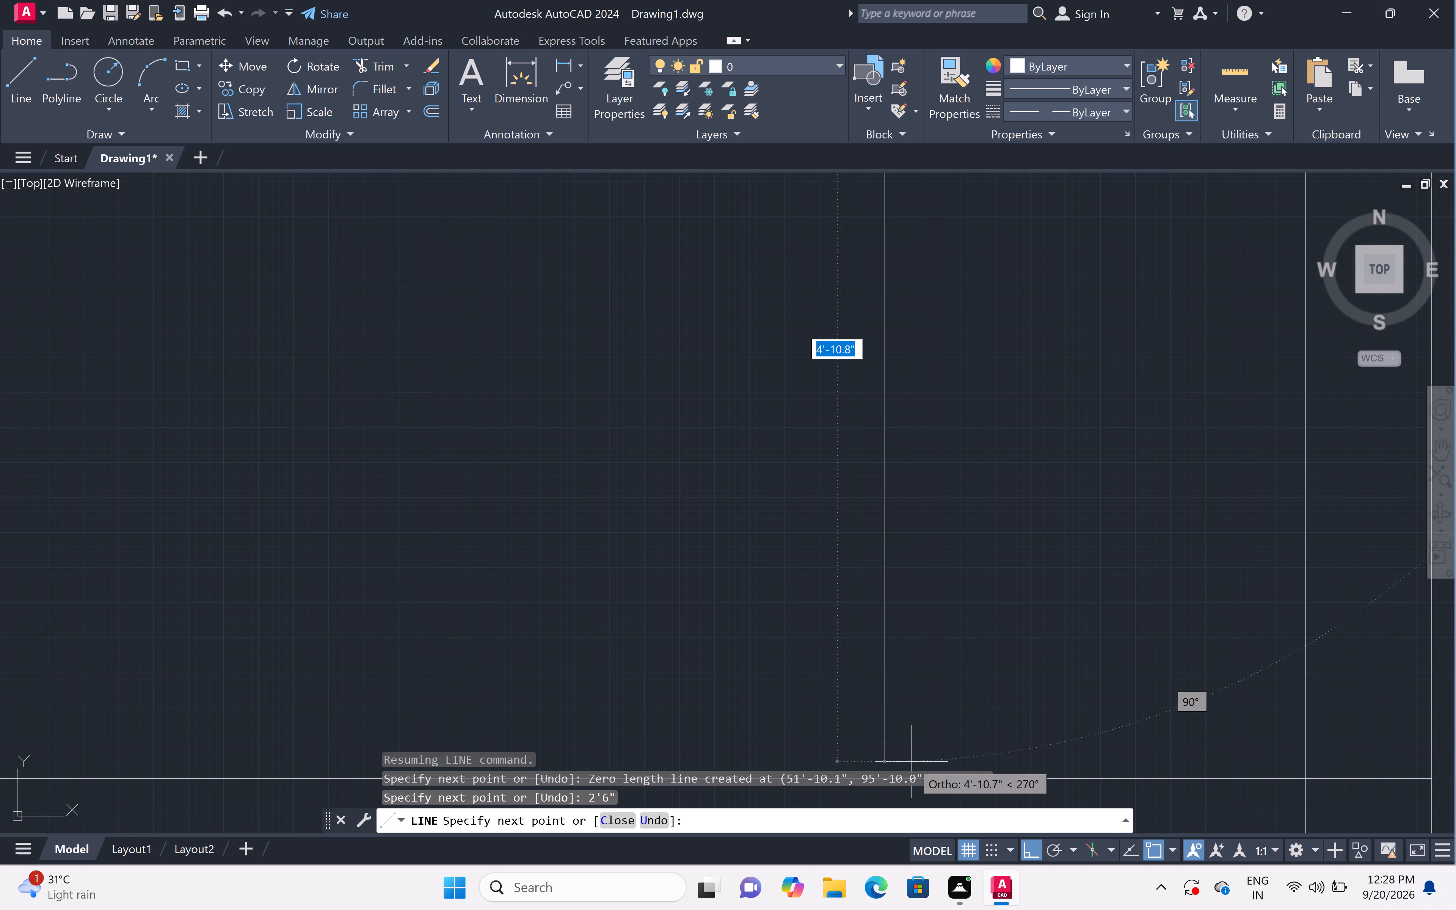
scroll(909, 745, "down", 3)
left_click(908, 757)
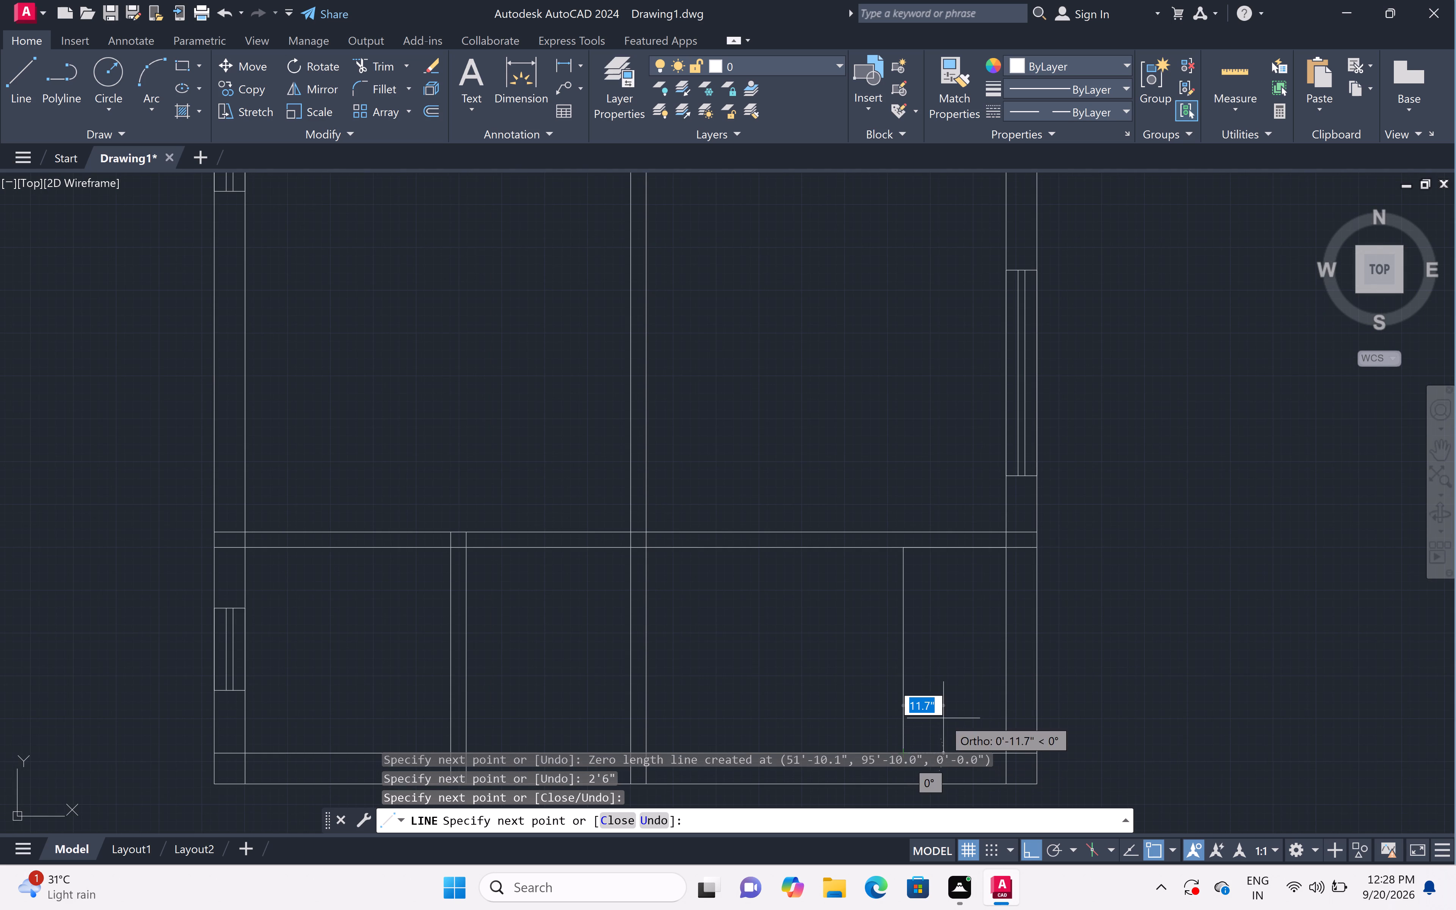
key("Escape")
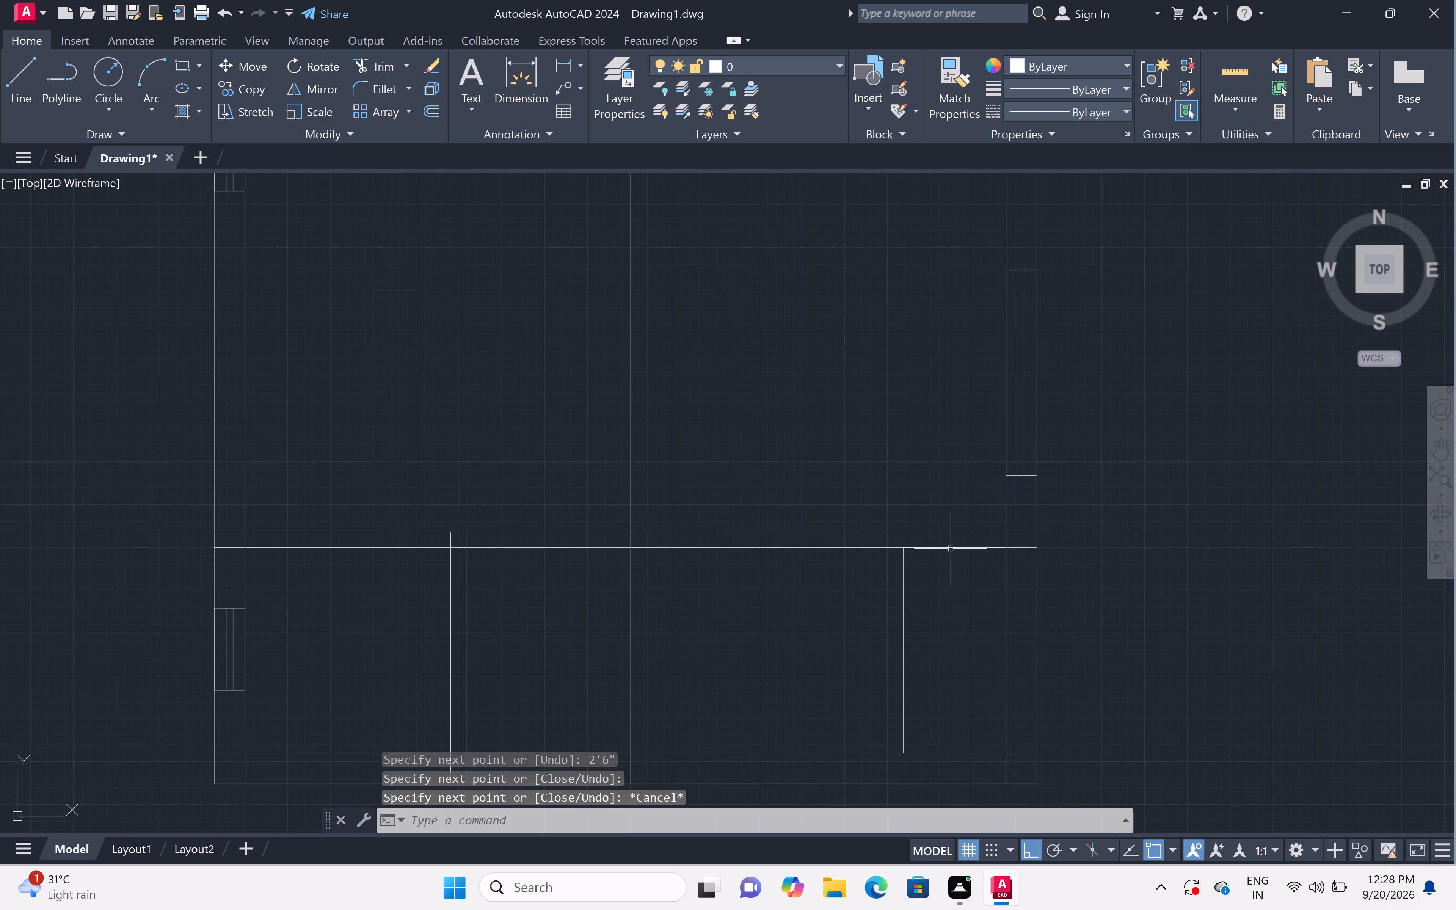
Delete the 2'6" horizontal segment overlapping the lower partition's bottom edge.
left_click(951, 546)
key("Delete")
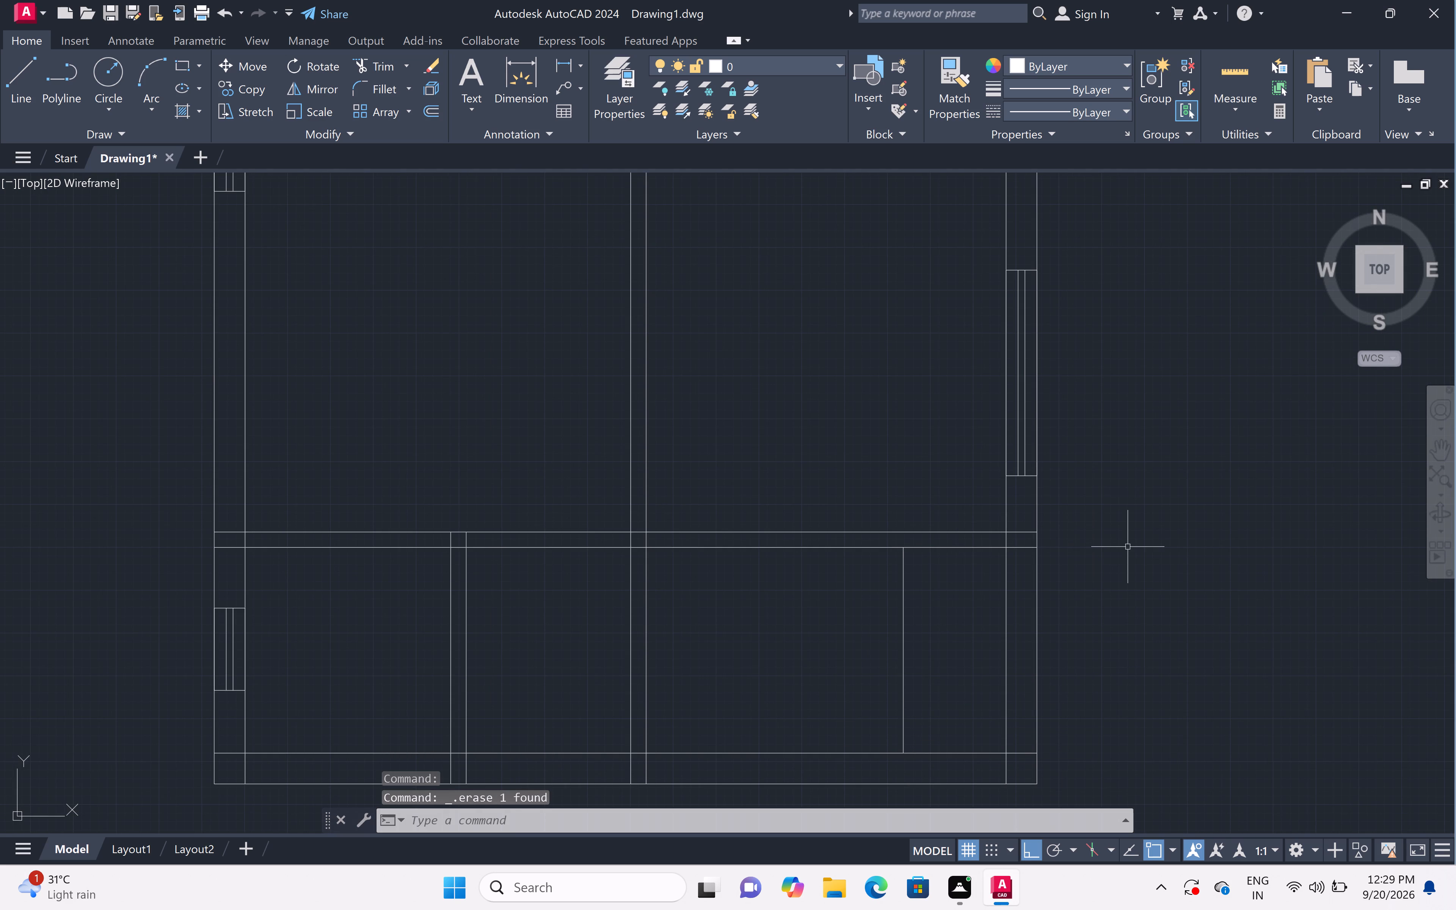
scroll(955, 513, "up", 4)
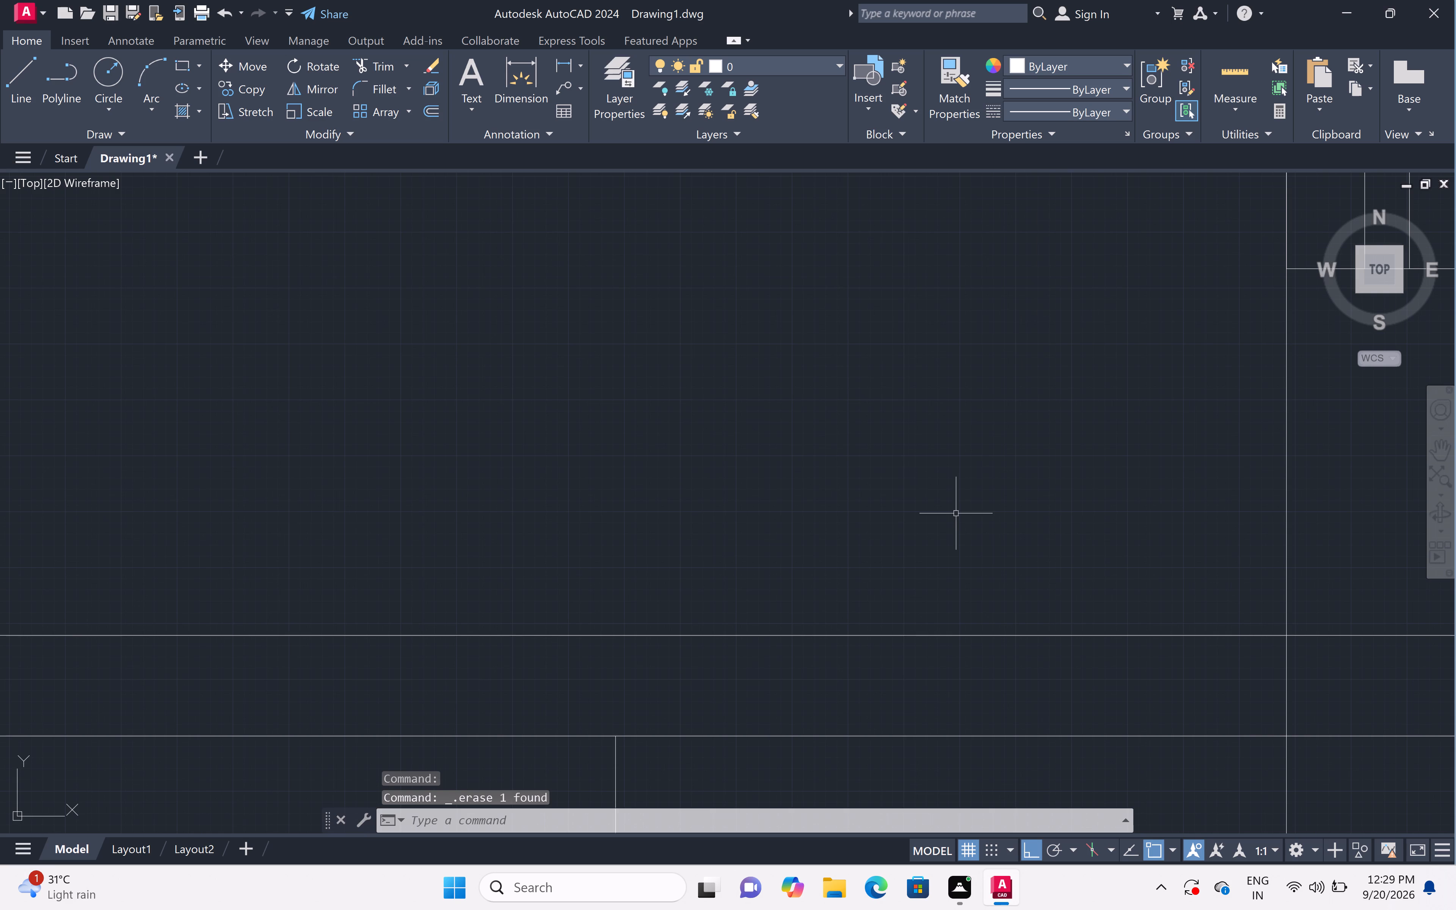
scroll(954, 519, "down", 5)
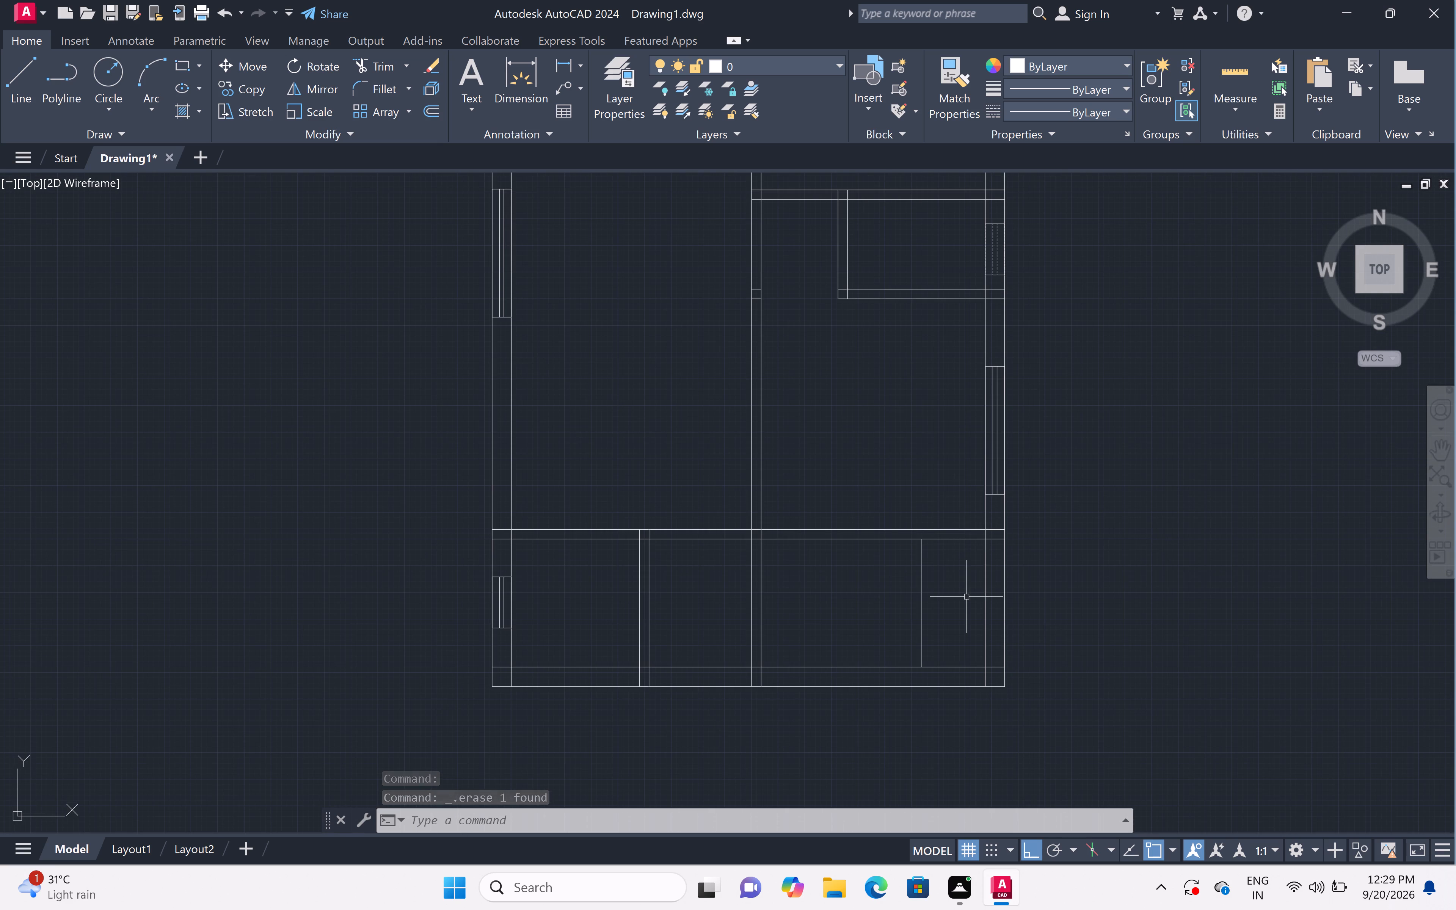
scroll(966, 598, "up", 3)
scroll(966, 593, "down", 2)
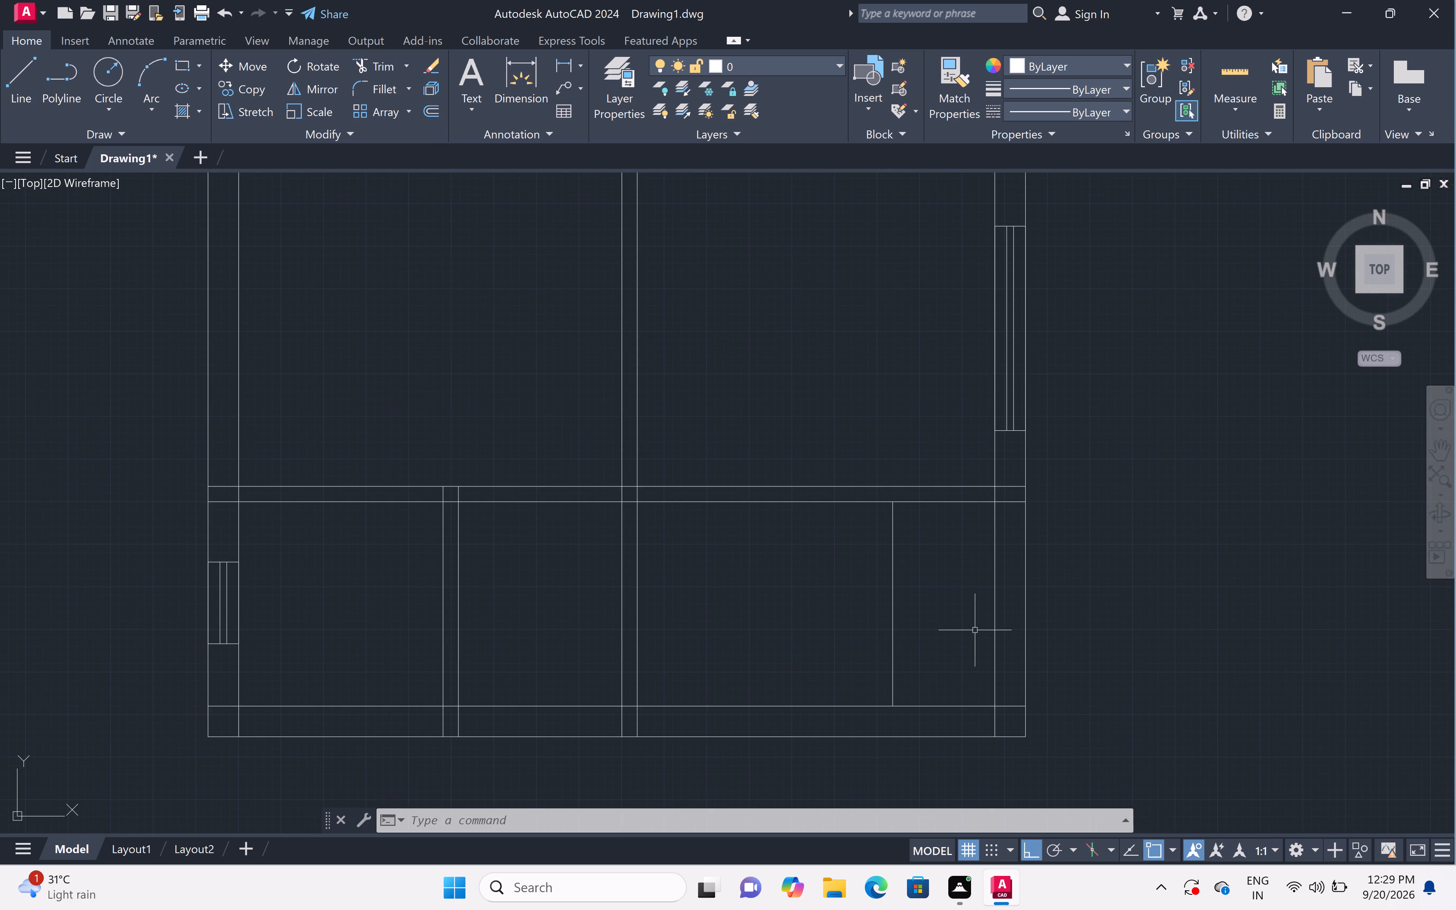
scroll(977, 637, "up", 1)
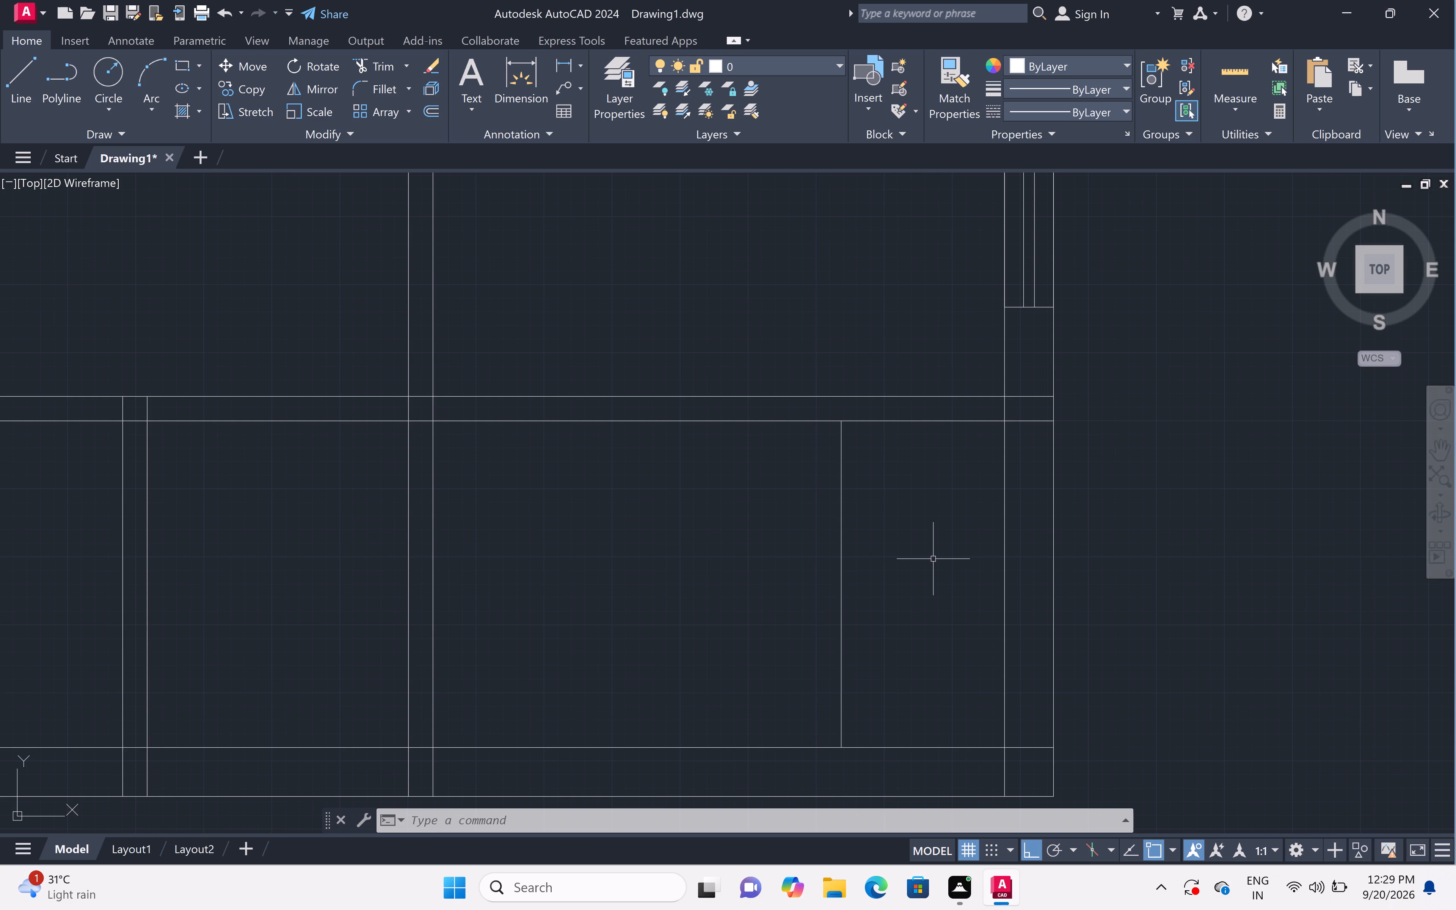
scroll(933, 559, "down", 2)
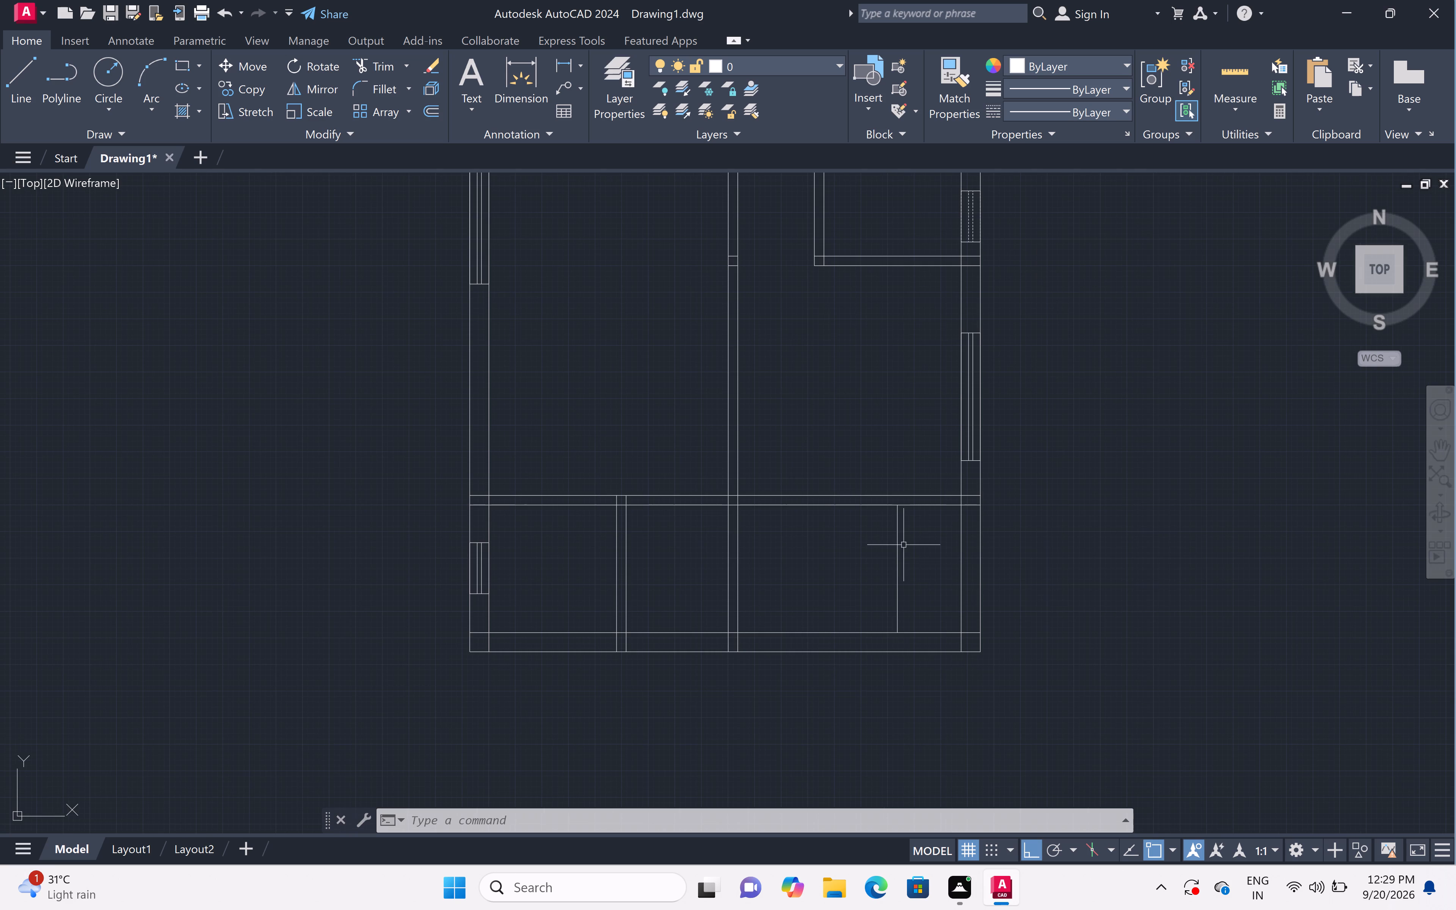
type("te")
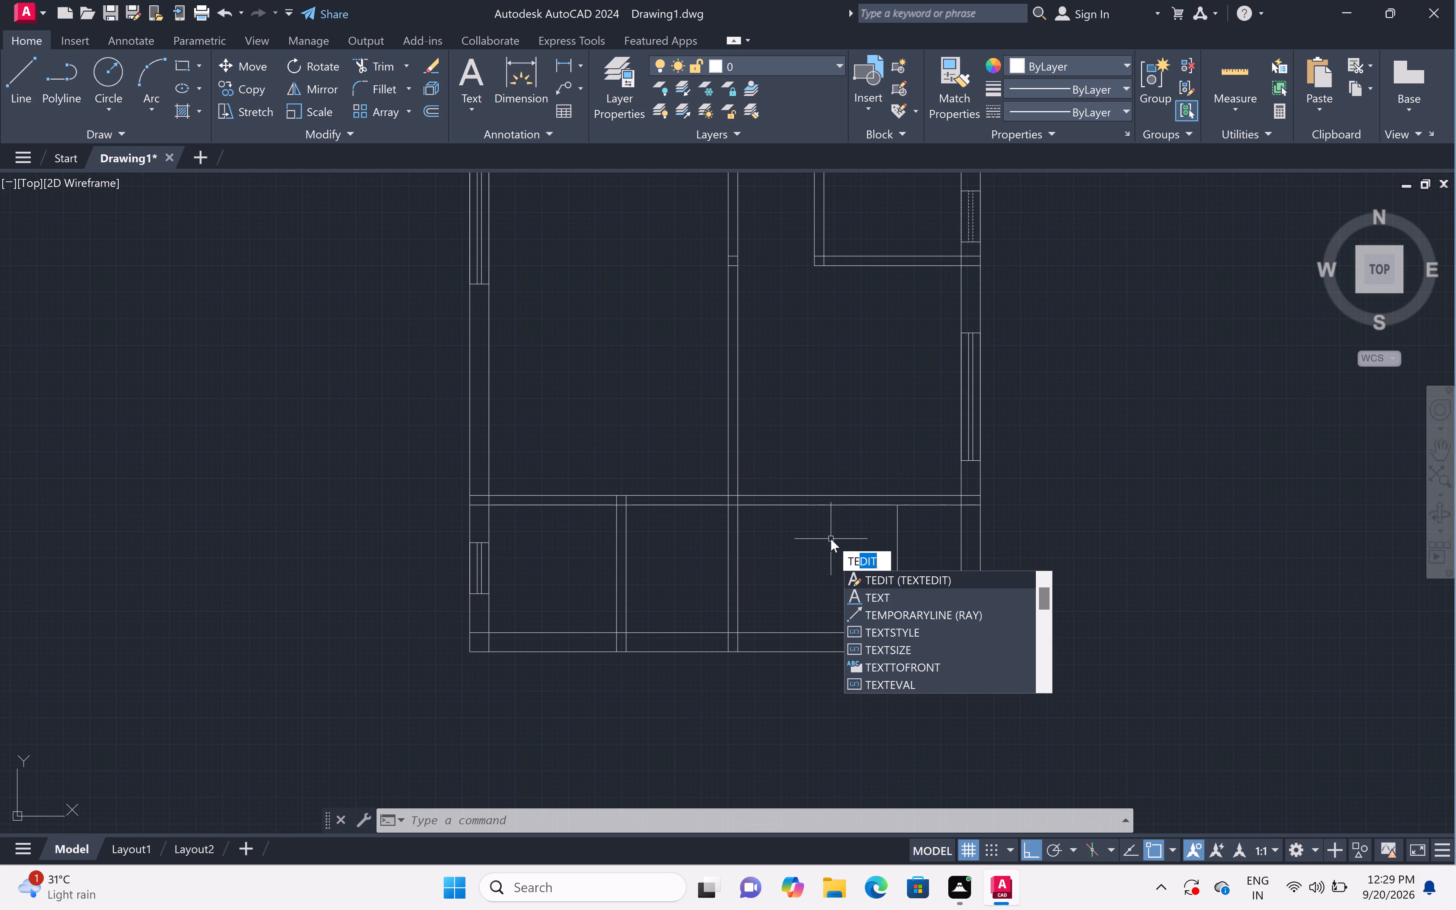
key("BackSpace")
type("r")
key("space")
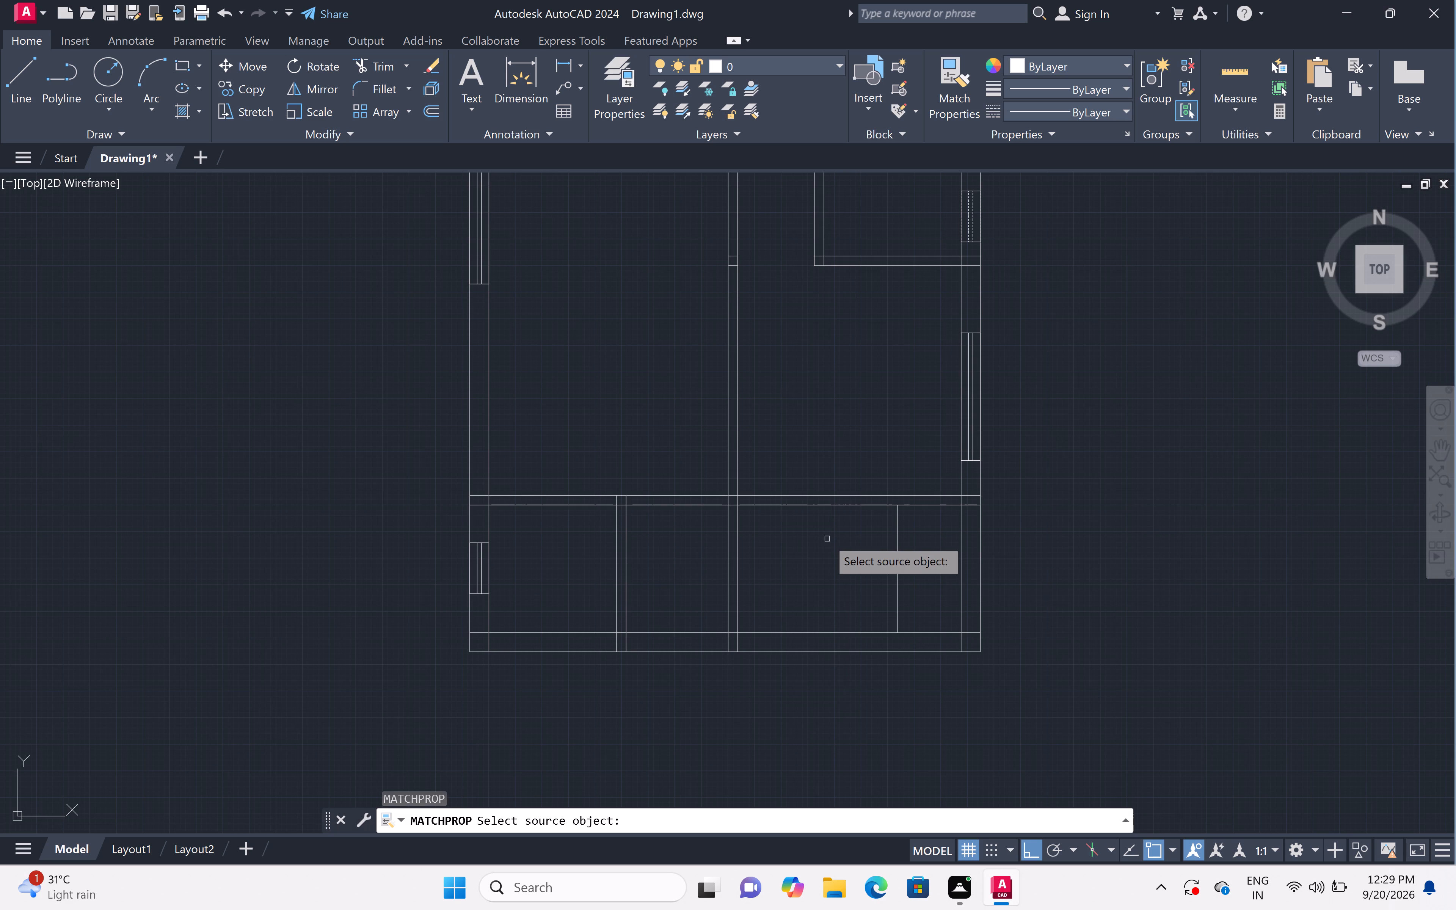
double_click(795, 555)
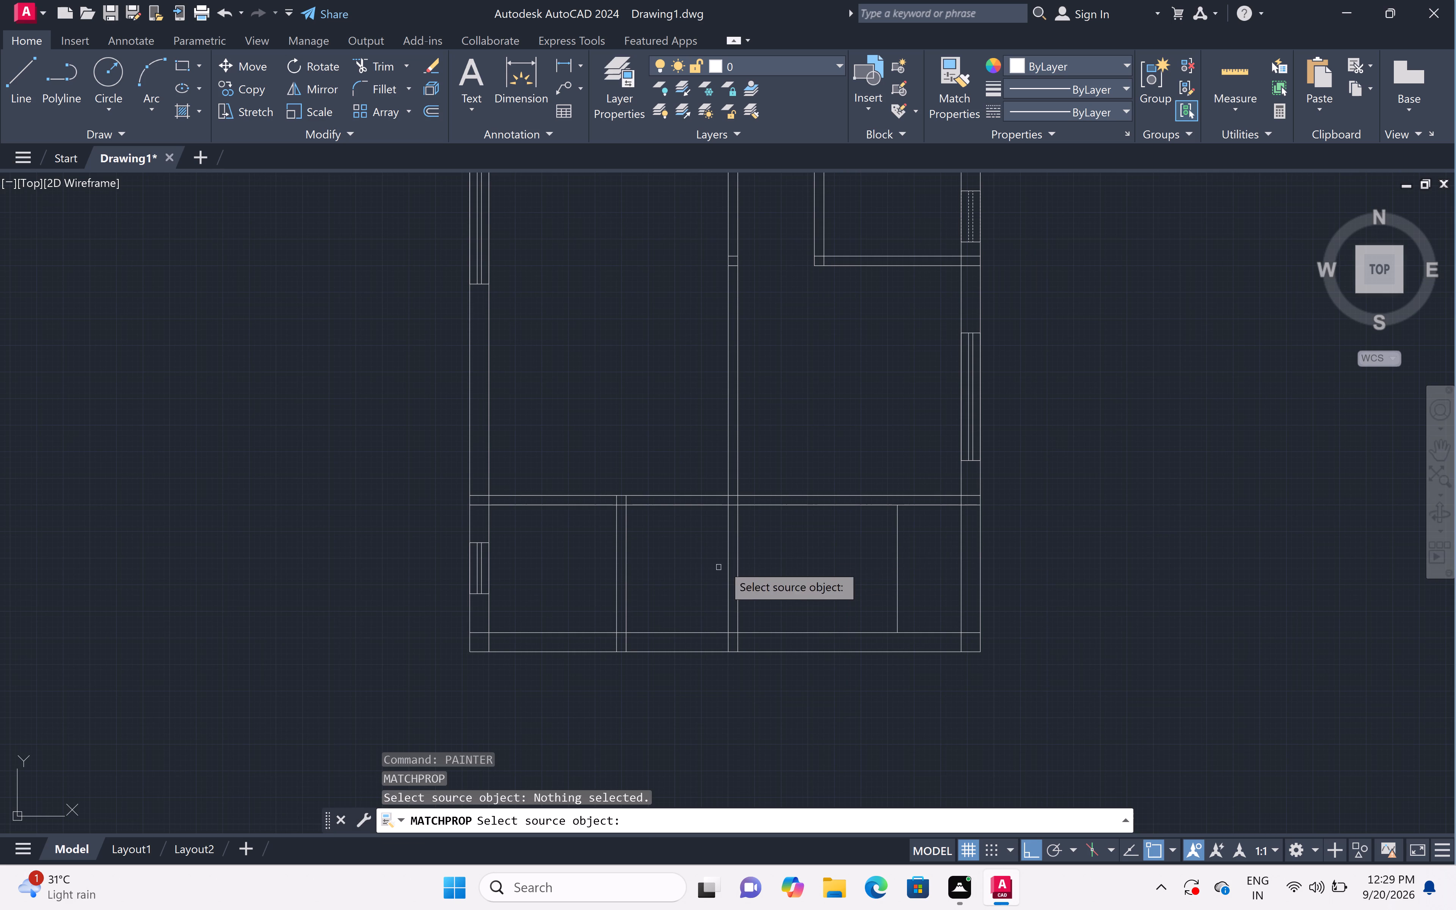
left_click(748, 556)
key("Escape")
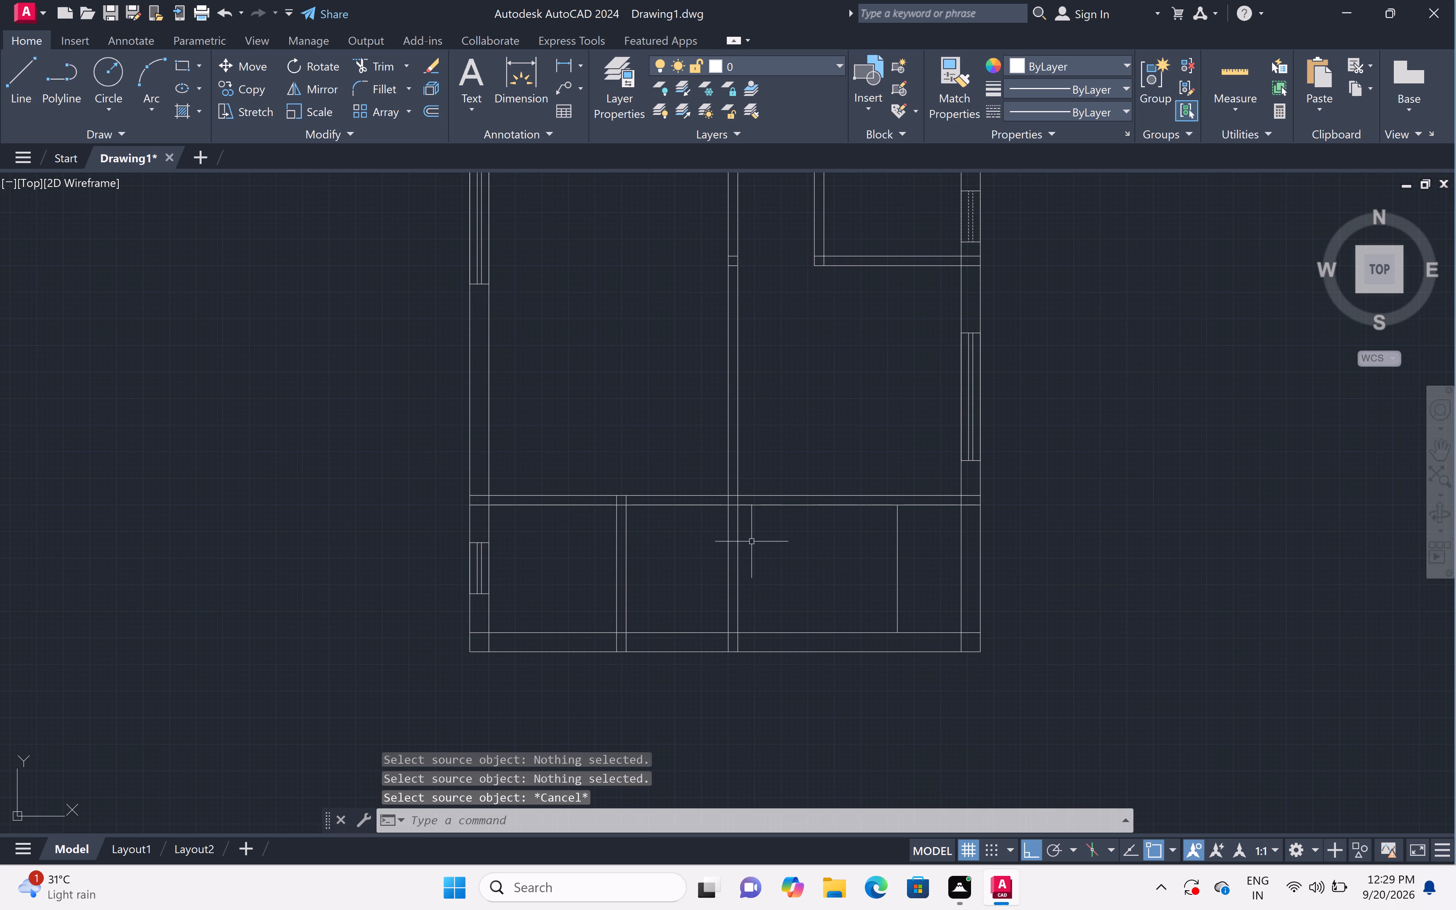
Trim both lines of the central vertical partition below the lower horizontal partition, including their stubs within the bottom outer wall.
key("t")
key("r")
key("space")
left_click(749, 536)
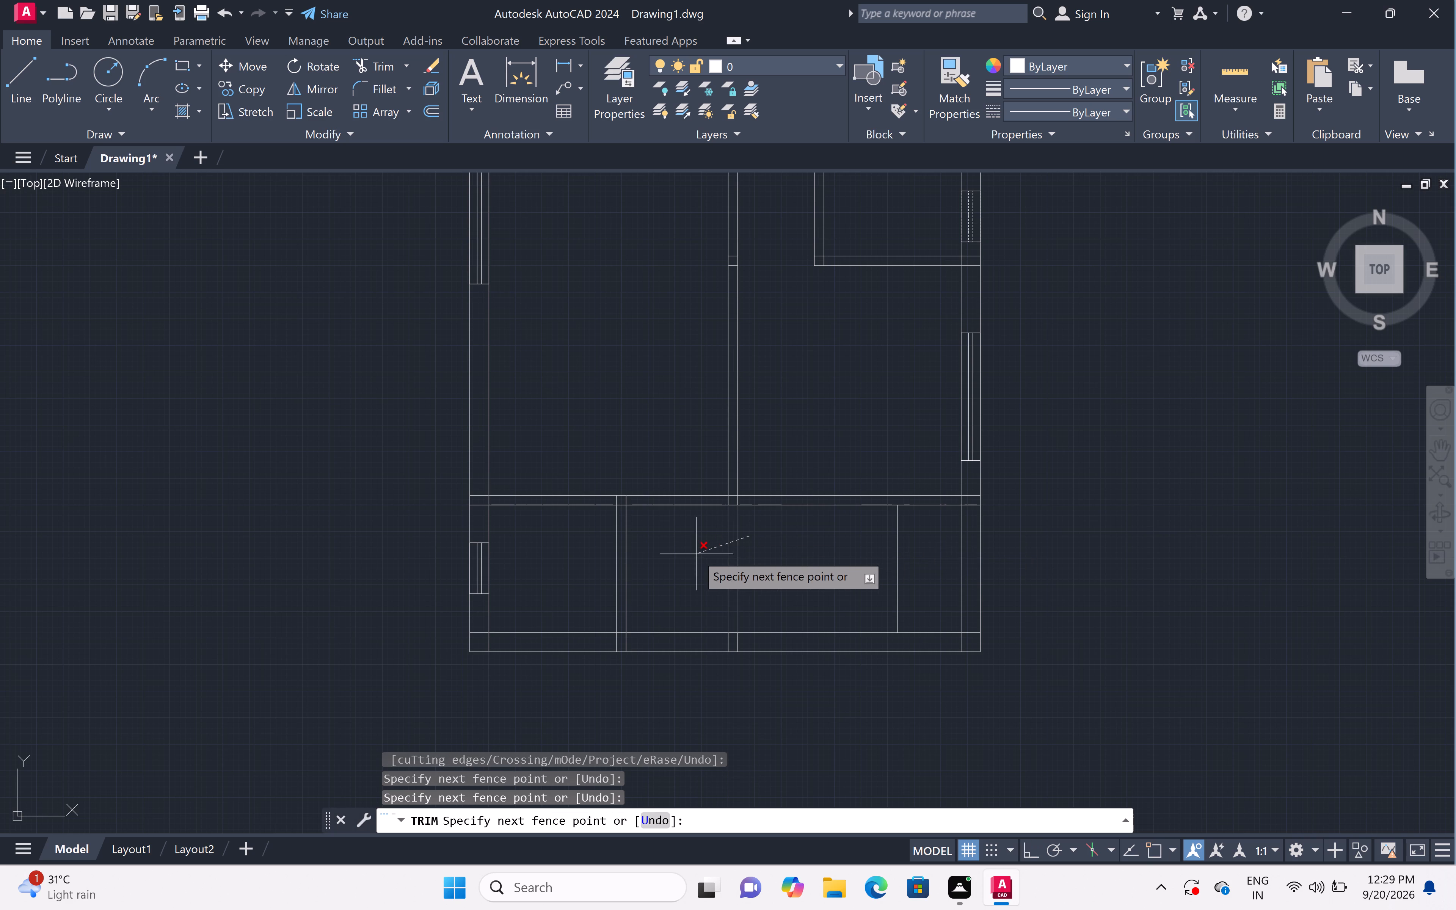
left_click(696, 554)
double_click(755, 637)
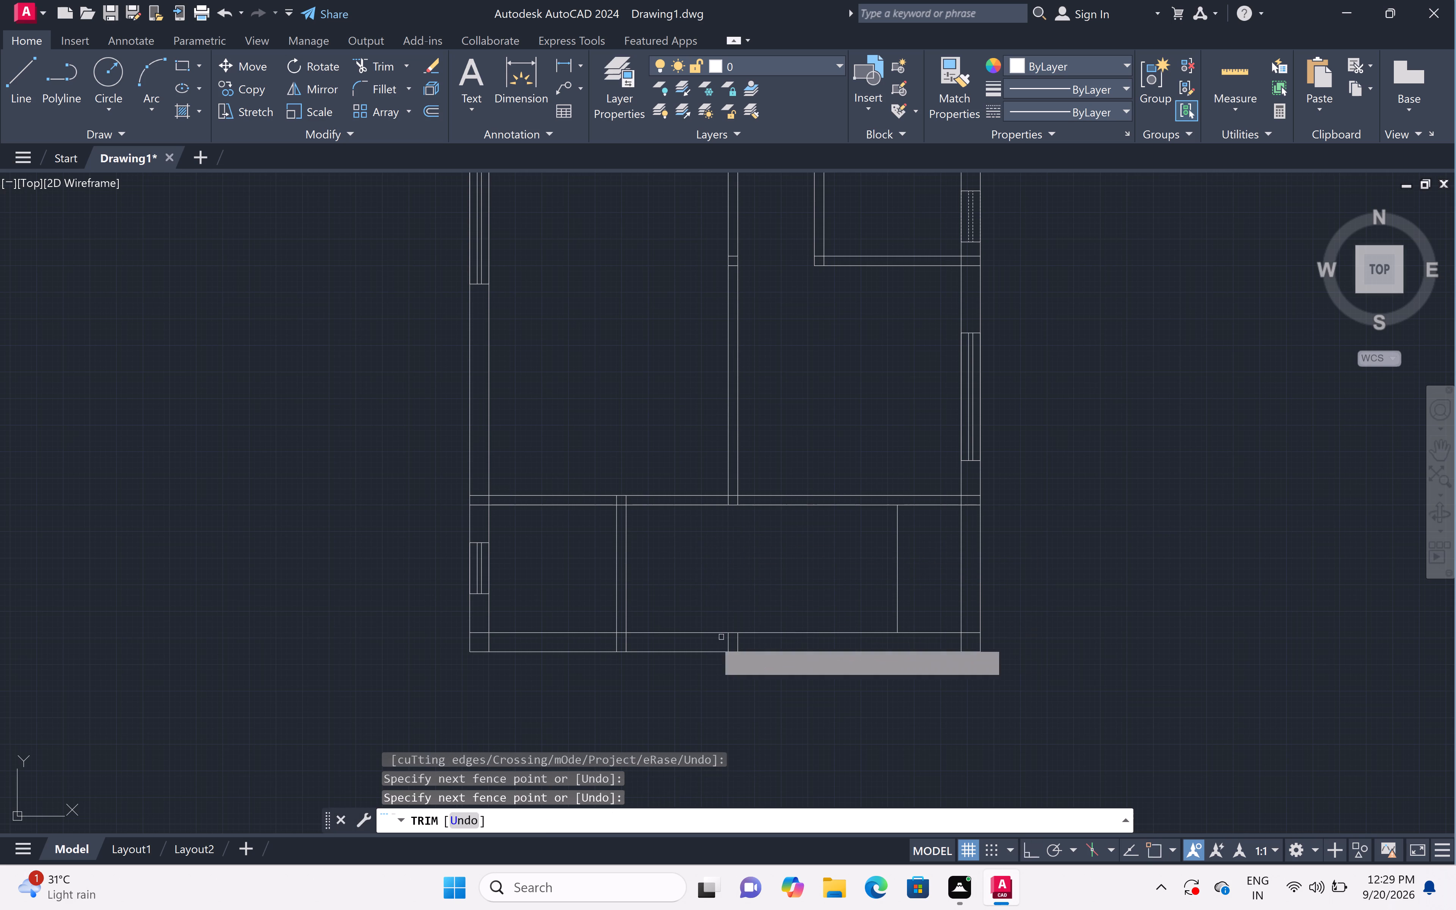
left_click(708, 644)
left_click(756, 650)
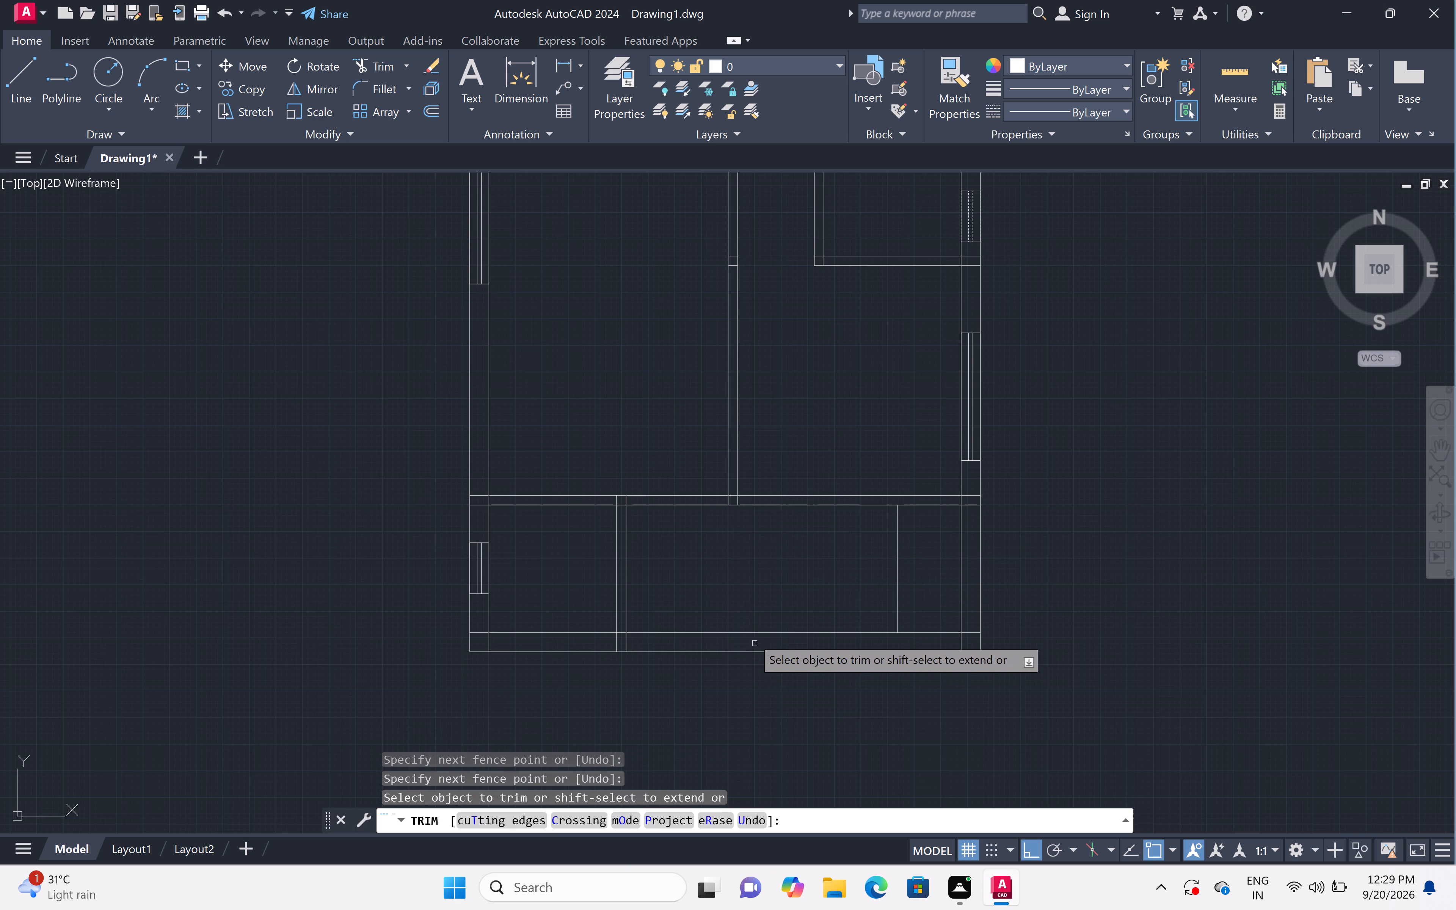
key("Escape")
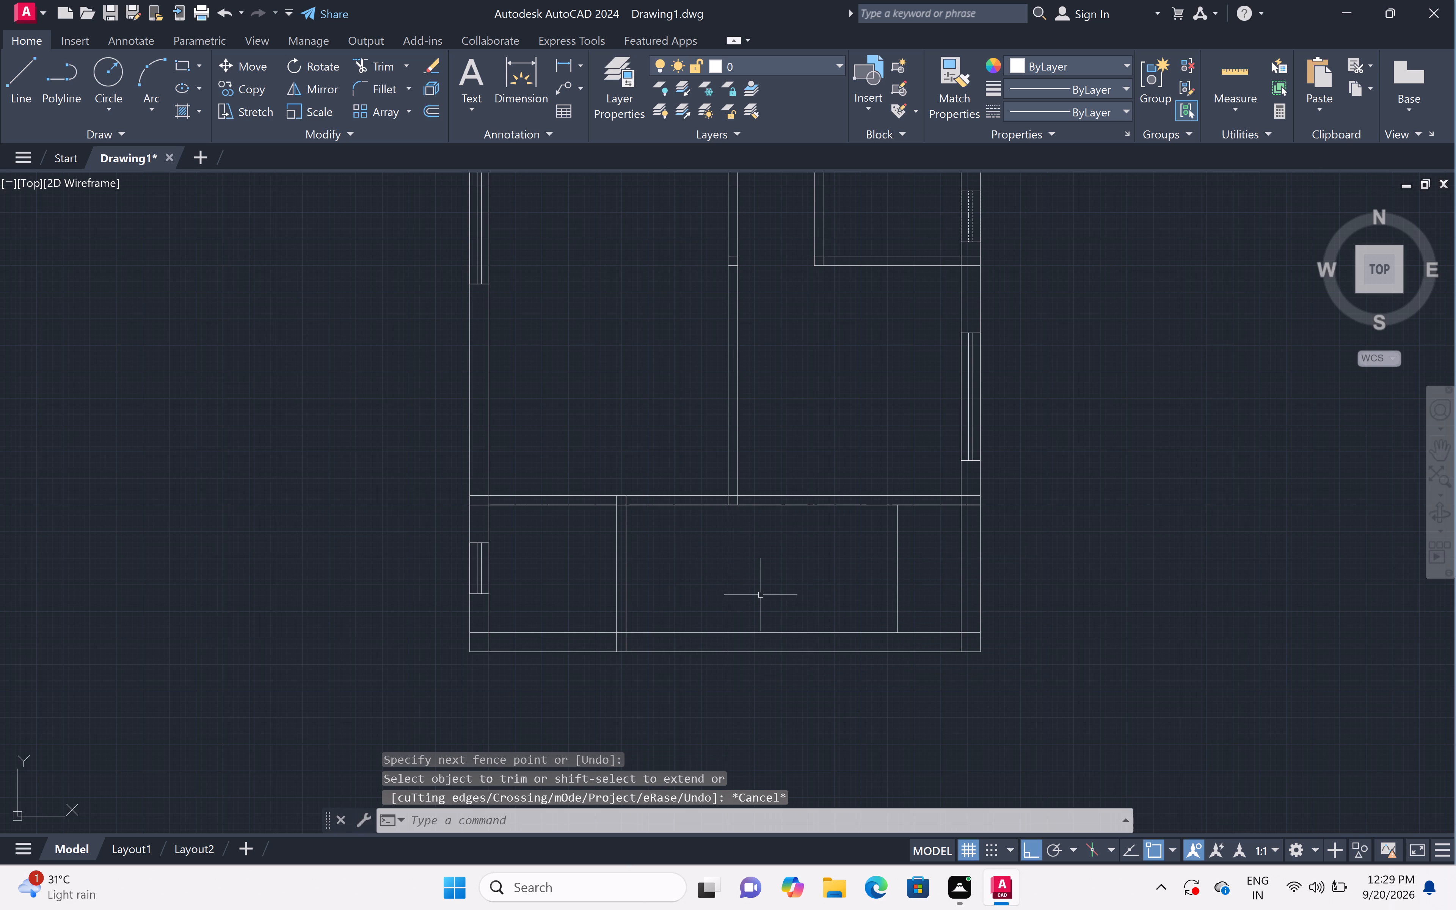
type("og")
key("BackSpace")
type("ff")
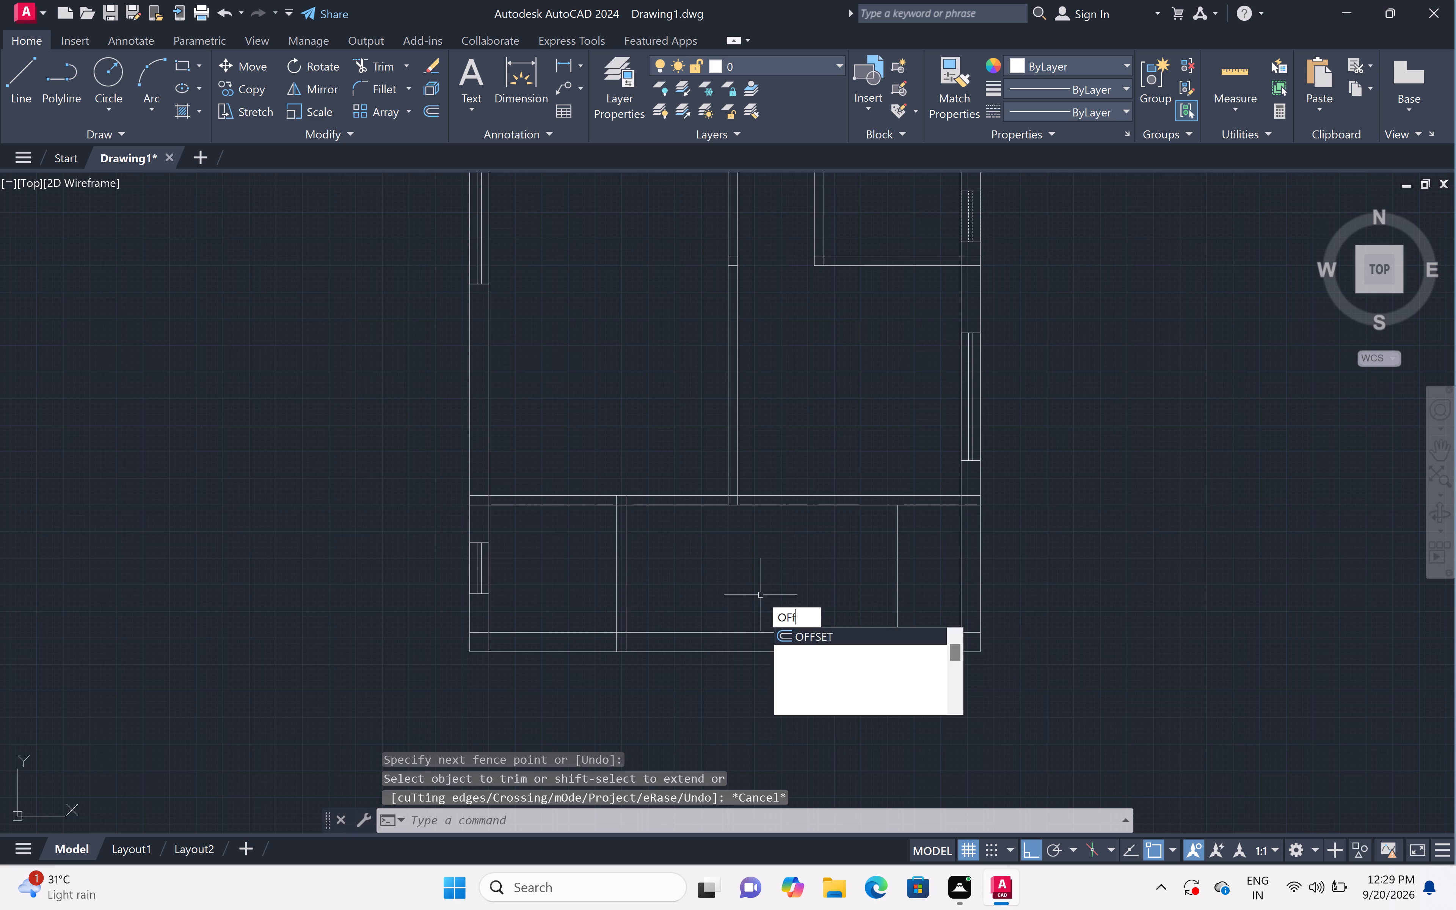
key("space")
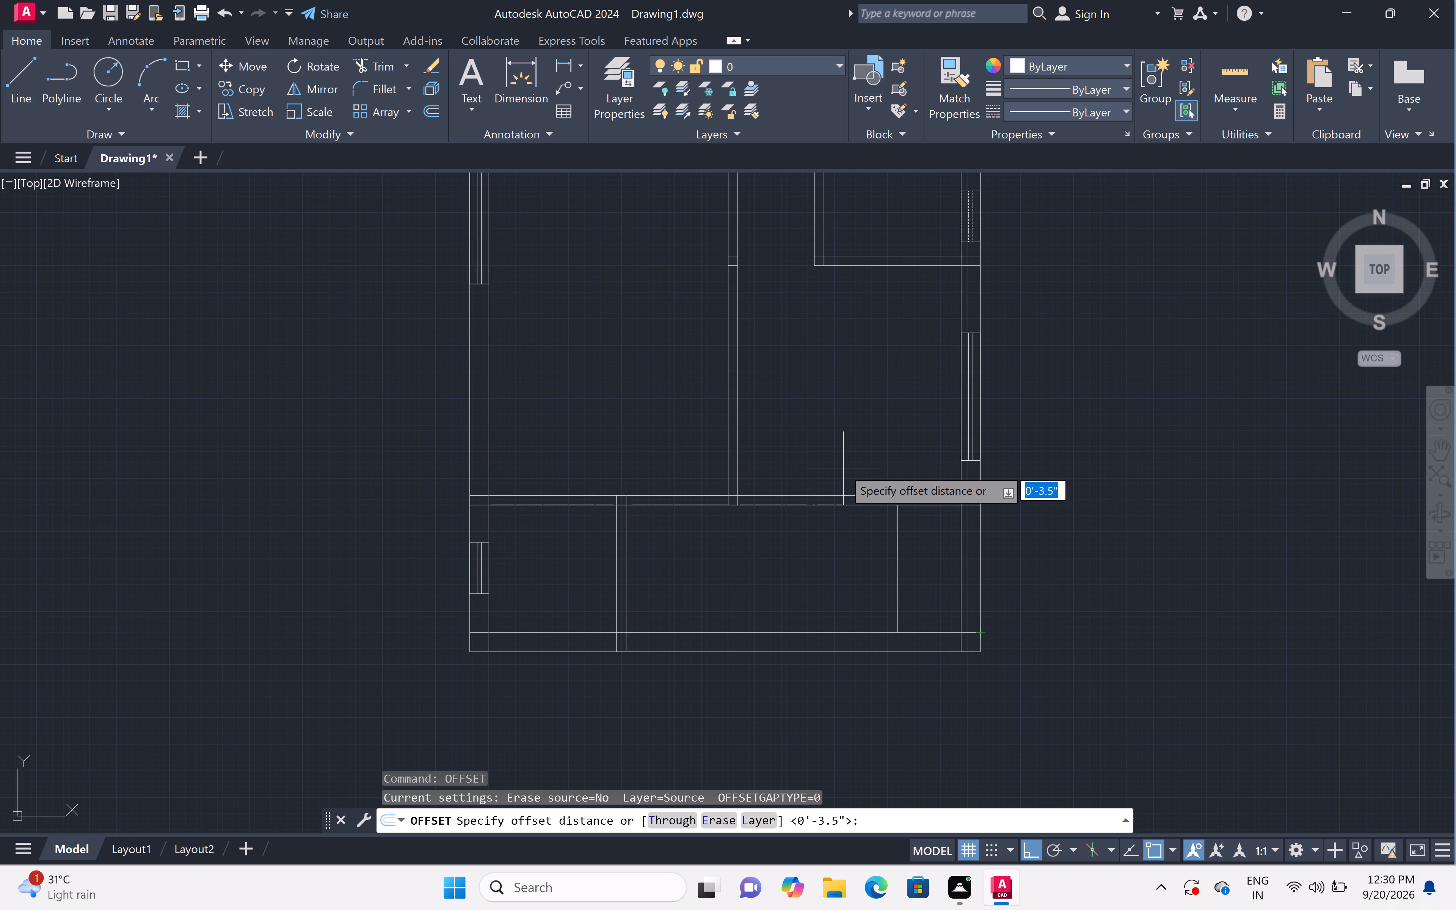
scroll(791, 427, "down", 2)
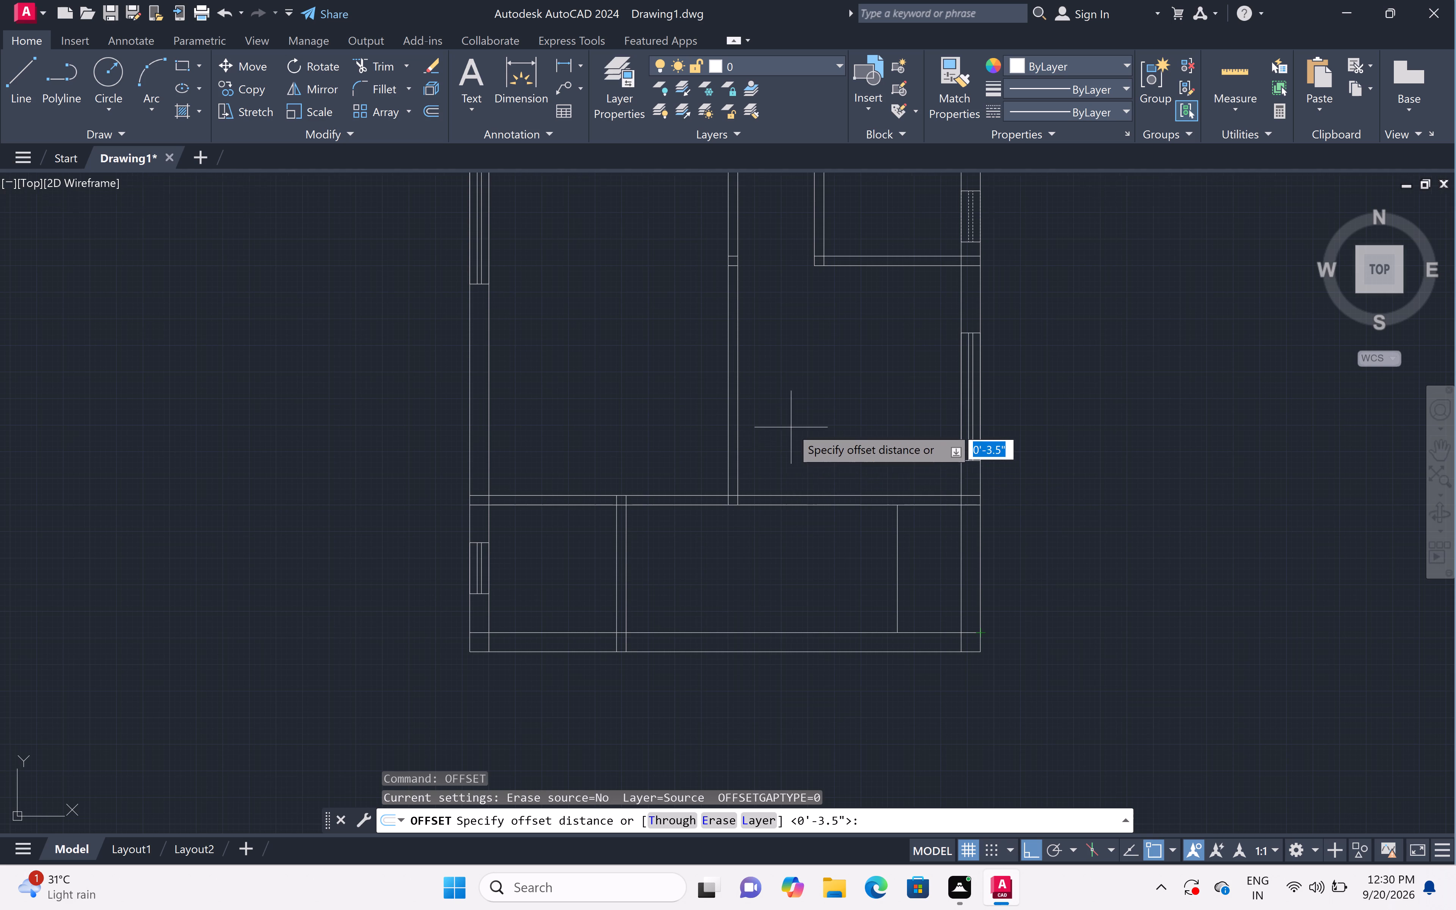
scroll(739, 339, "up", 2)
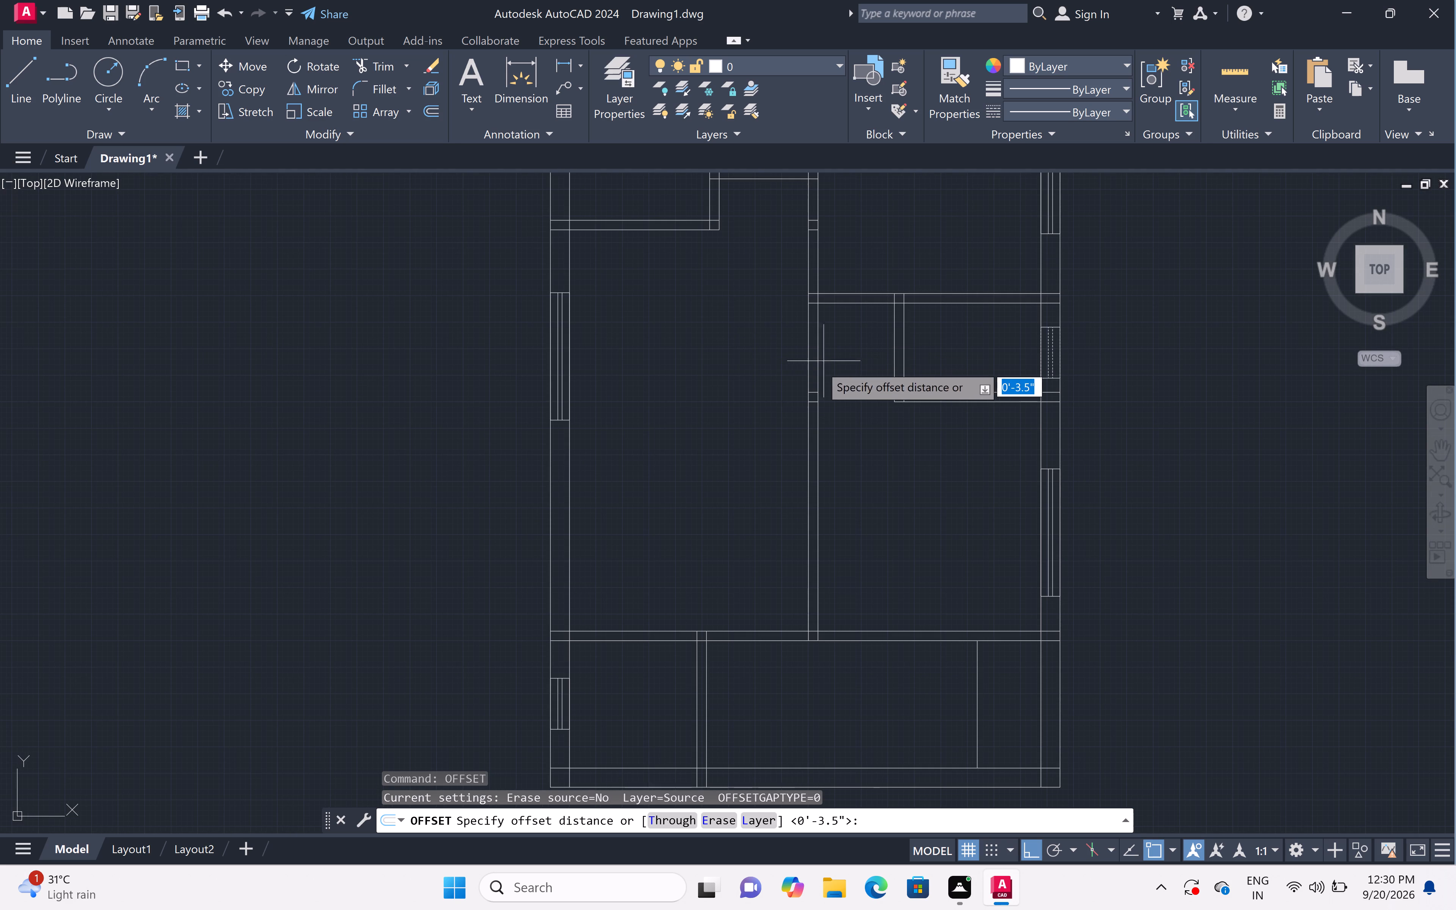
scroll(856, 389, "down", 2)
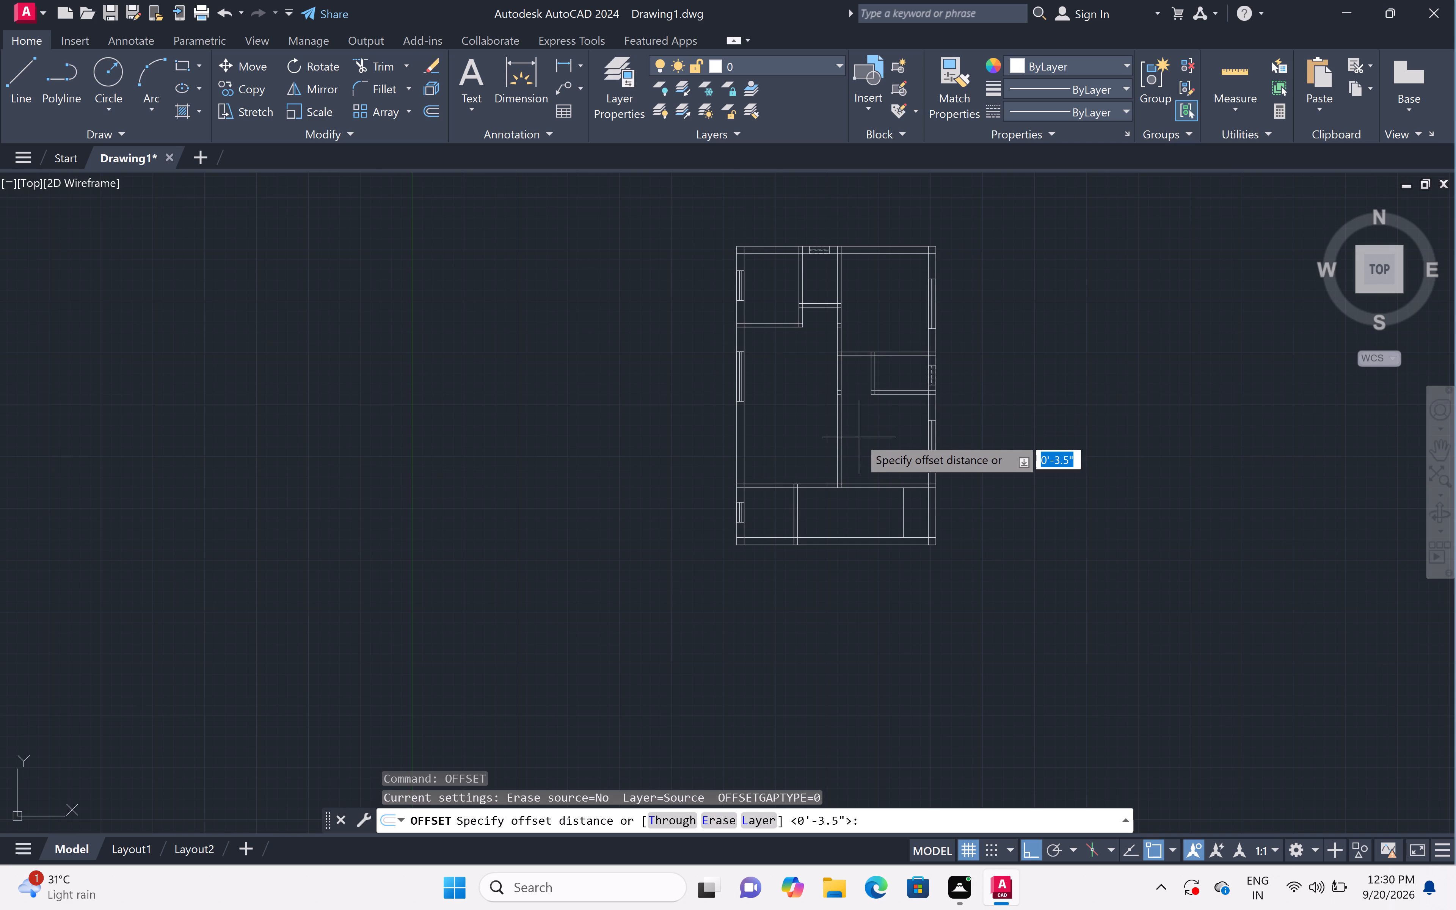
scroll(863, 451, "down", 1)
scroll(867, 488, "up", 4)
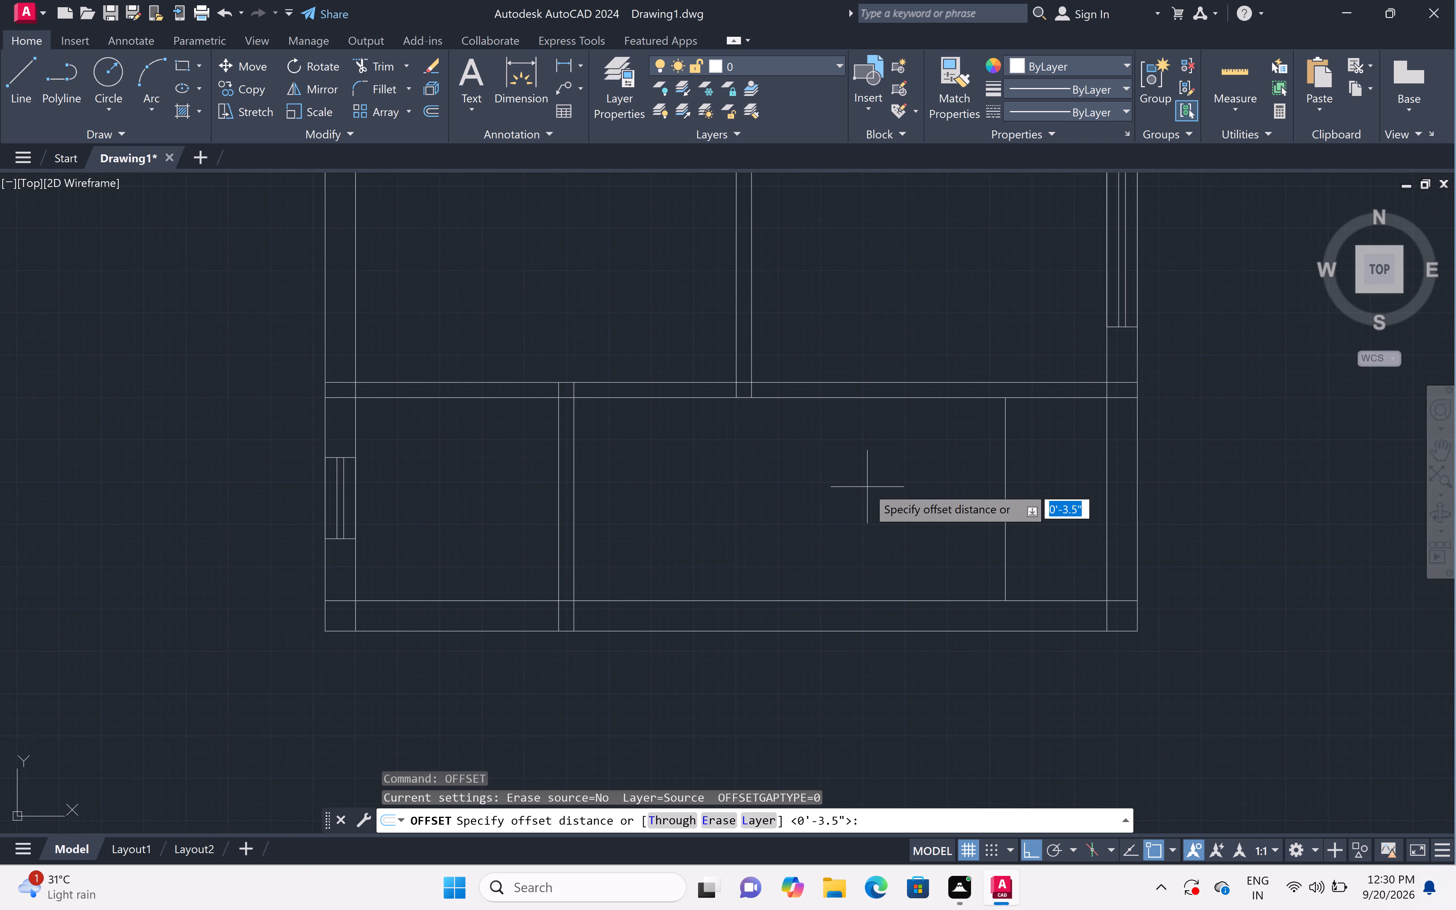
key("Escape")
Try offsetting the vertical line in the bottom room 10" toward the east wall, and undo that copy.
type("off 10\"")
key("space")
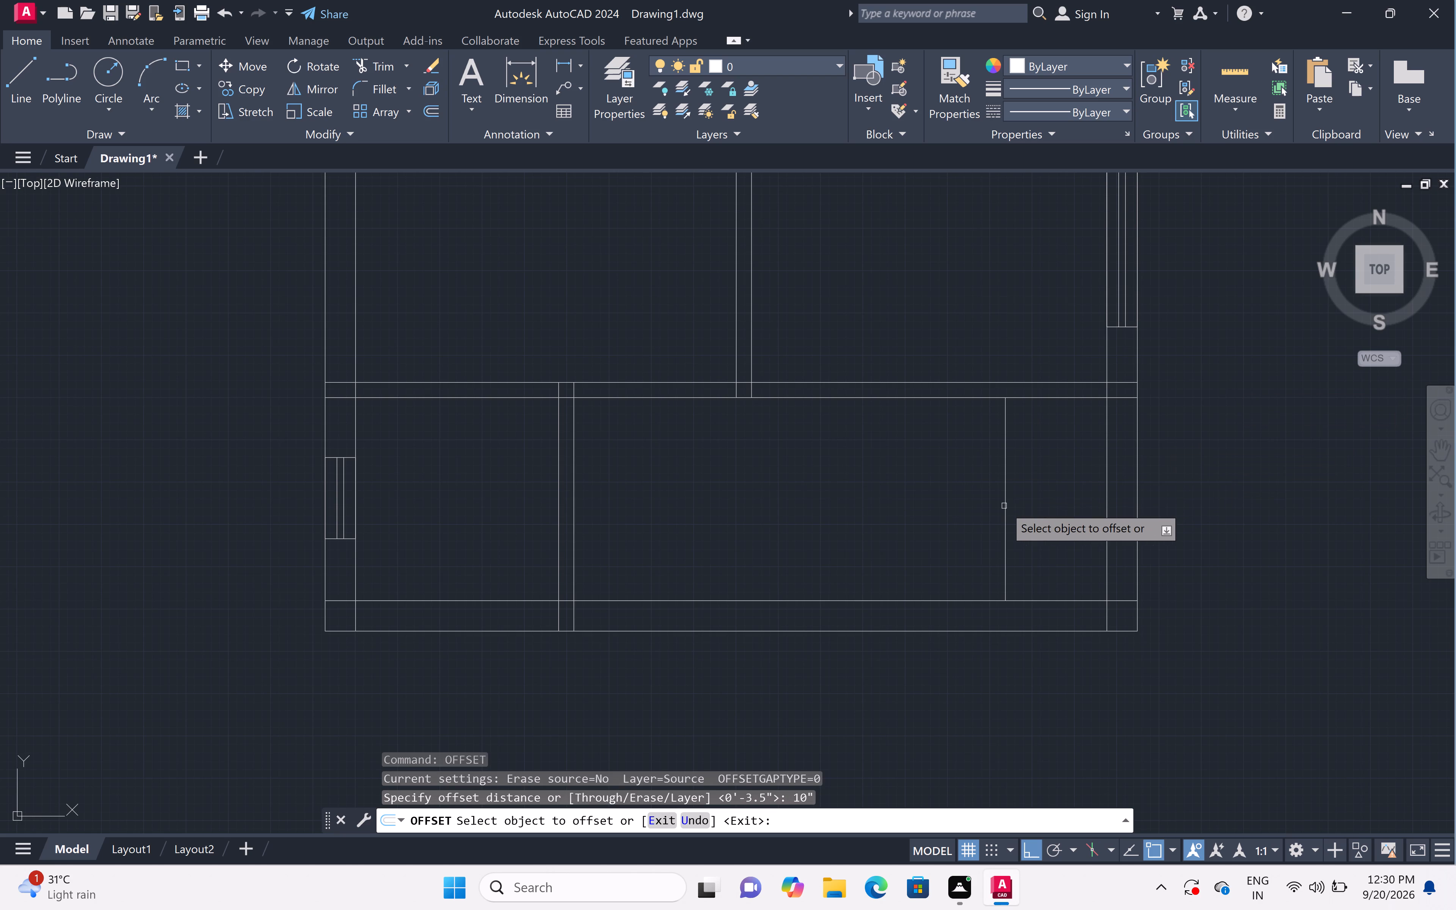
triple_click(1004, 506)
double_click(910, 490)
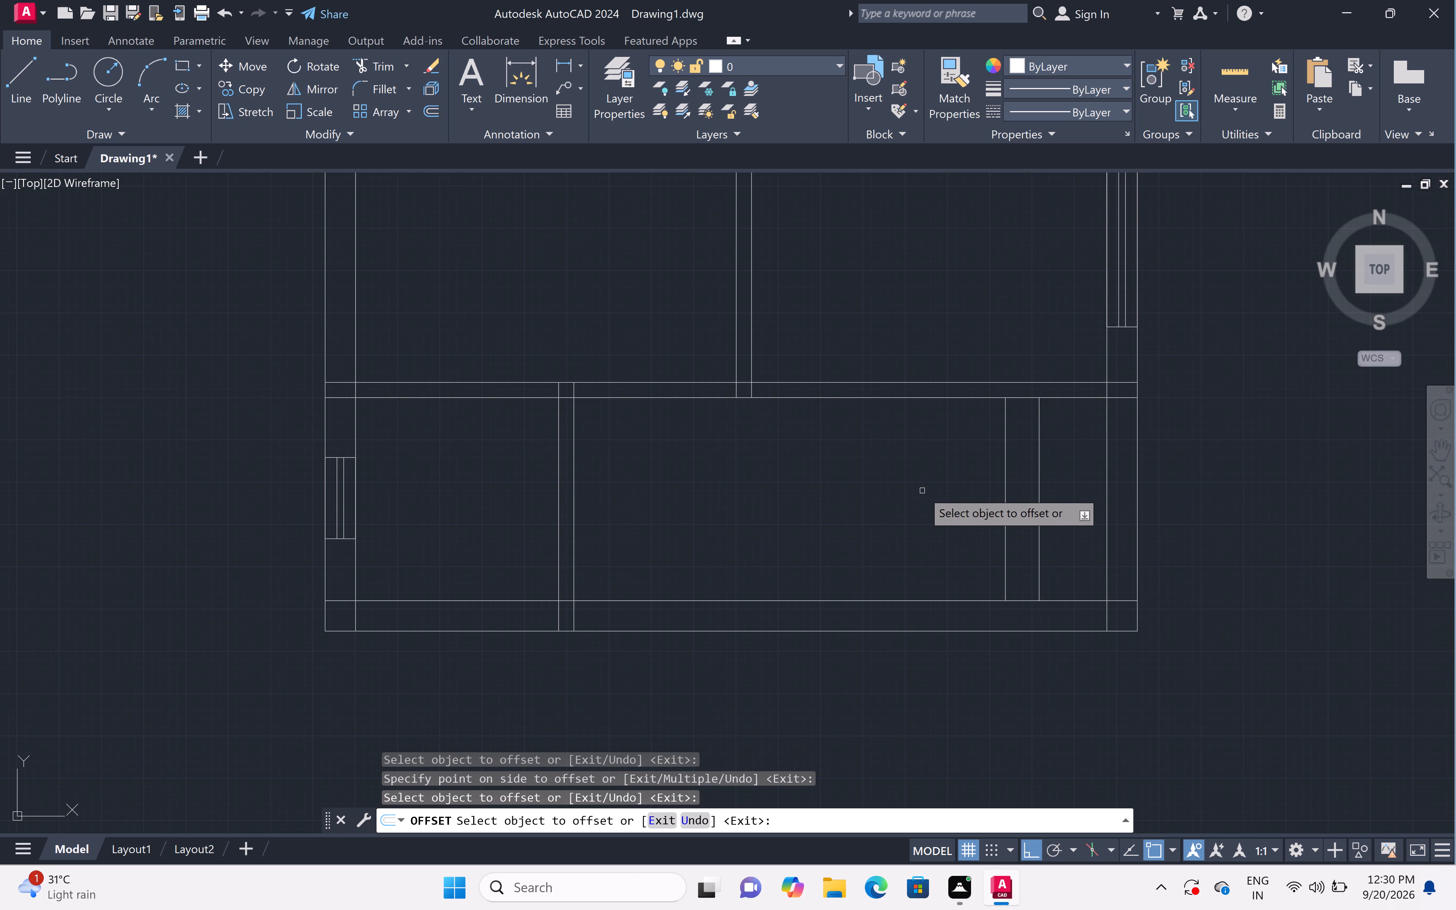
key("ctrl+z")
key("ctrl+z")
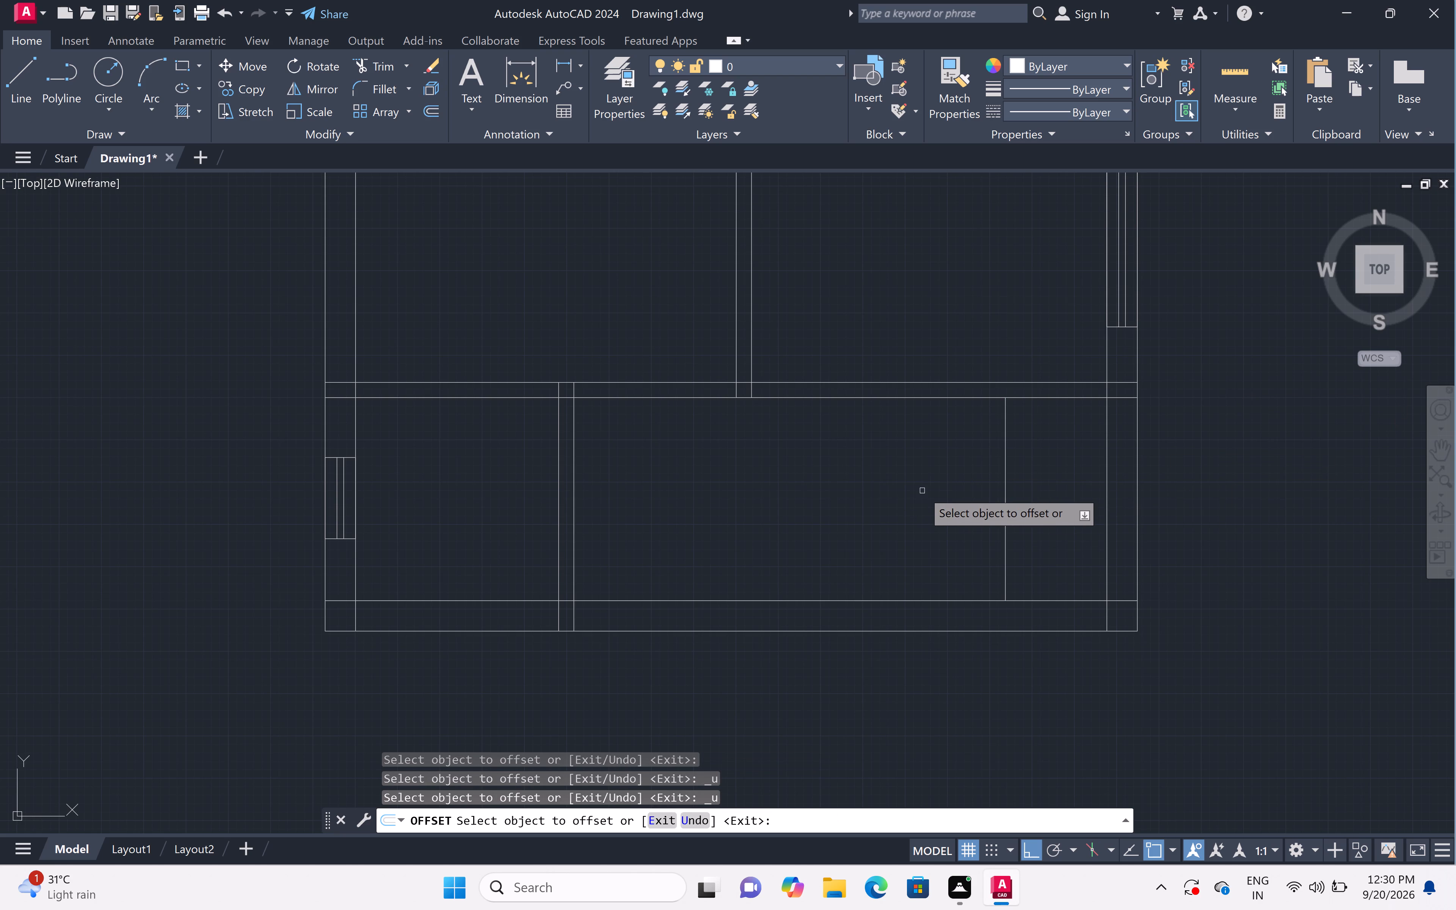
Offset the vertical line successively westward at 10" spacing to add seven more stair tread lines in the bottom room.
left_click(1004, 533)
left_click(940, 532)
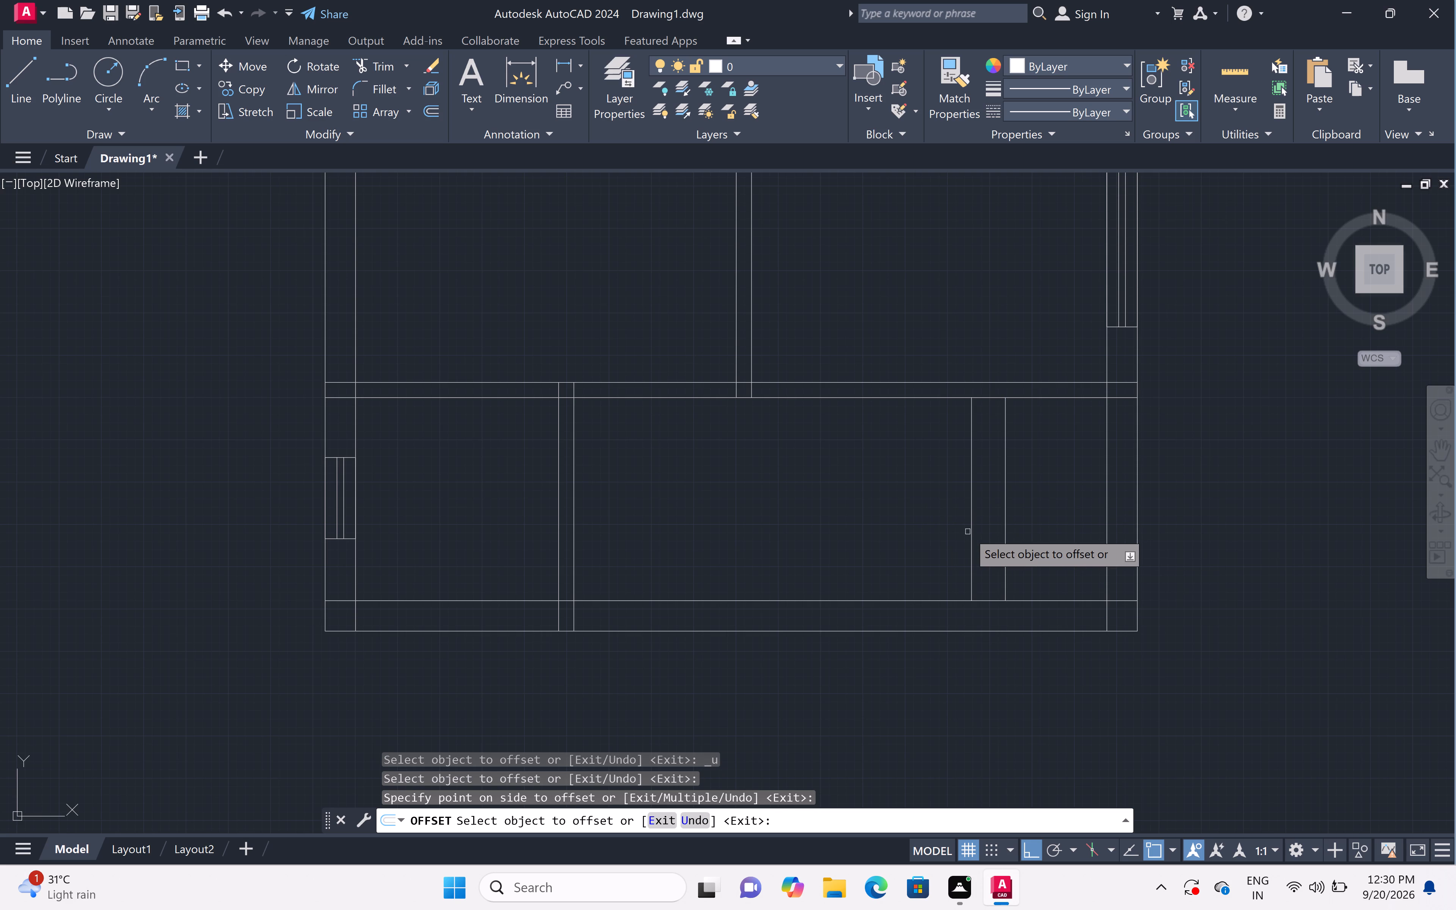
left_click(968, 532)
double_click(970, 538)
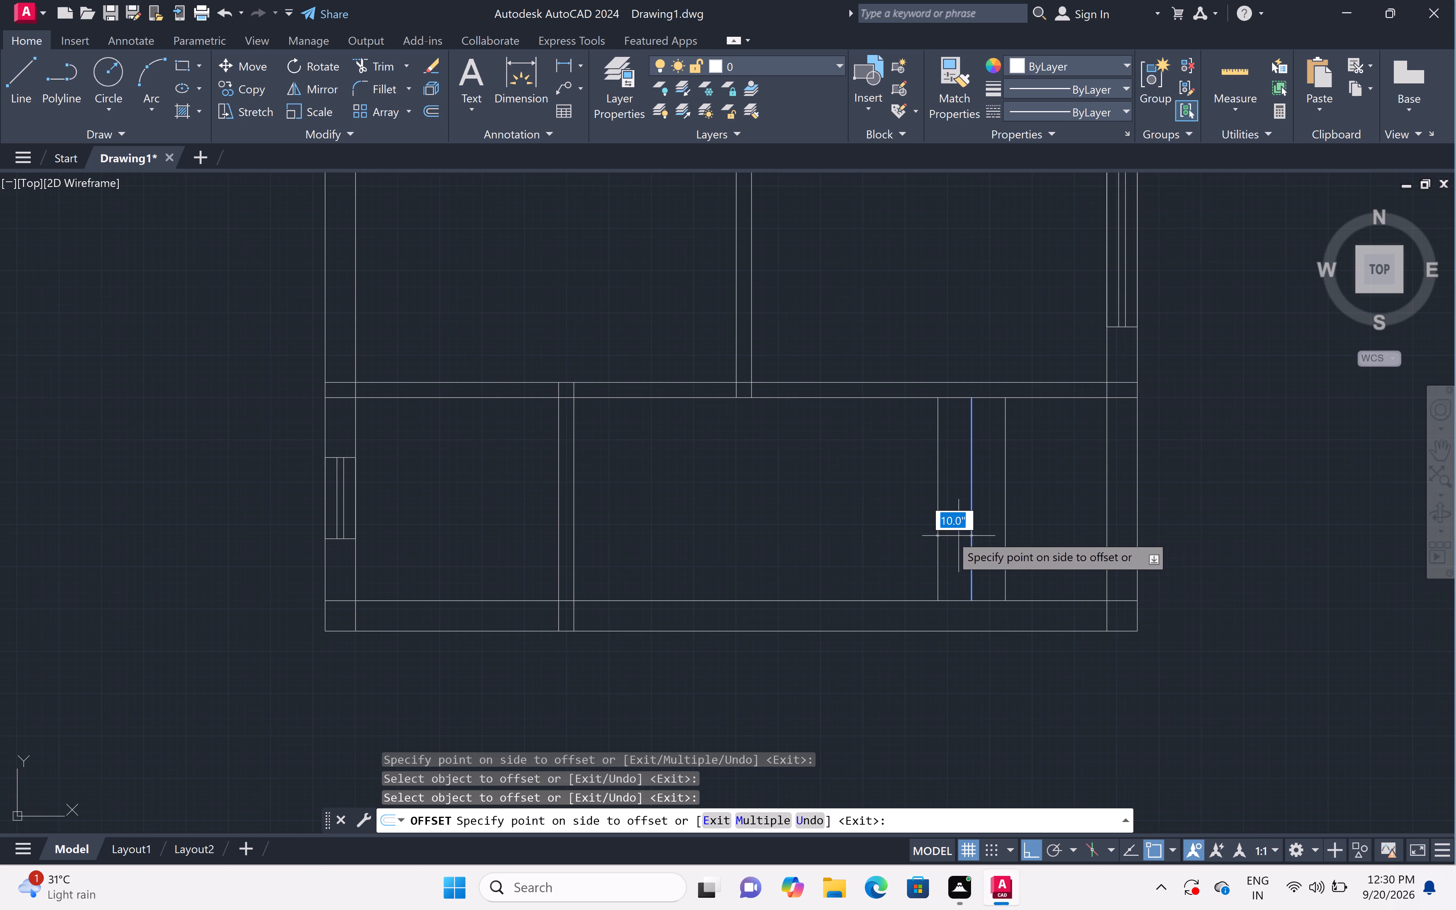
left_click(919, 534)
left_click(937, 539)
left_click(865, 539)
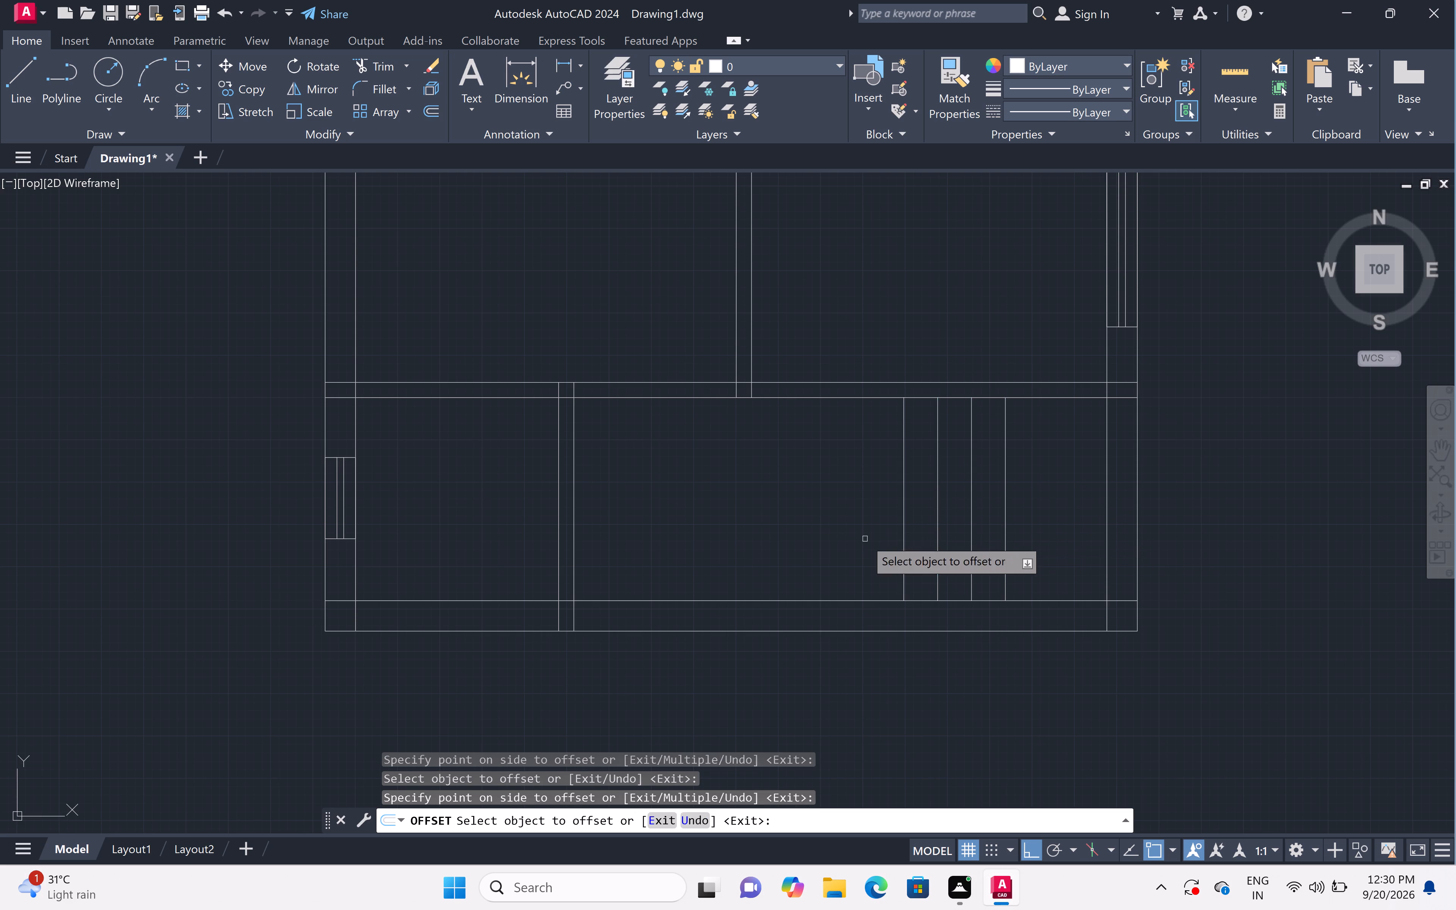
left_click(904, 552)
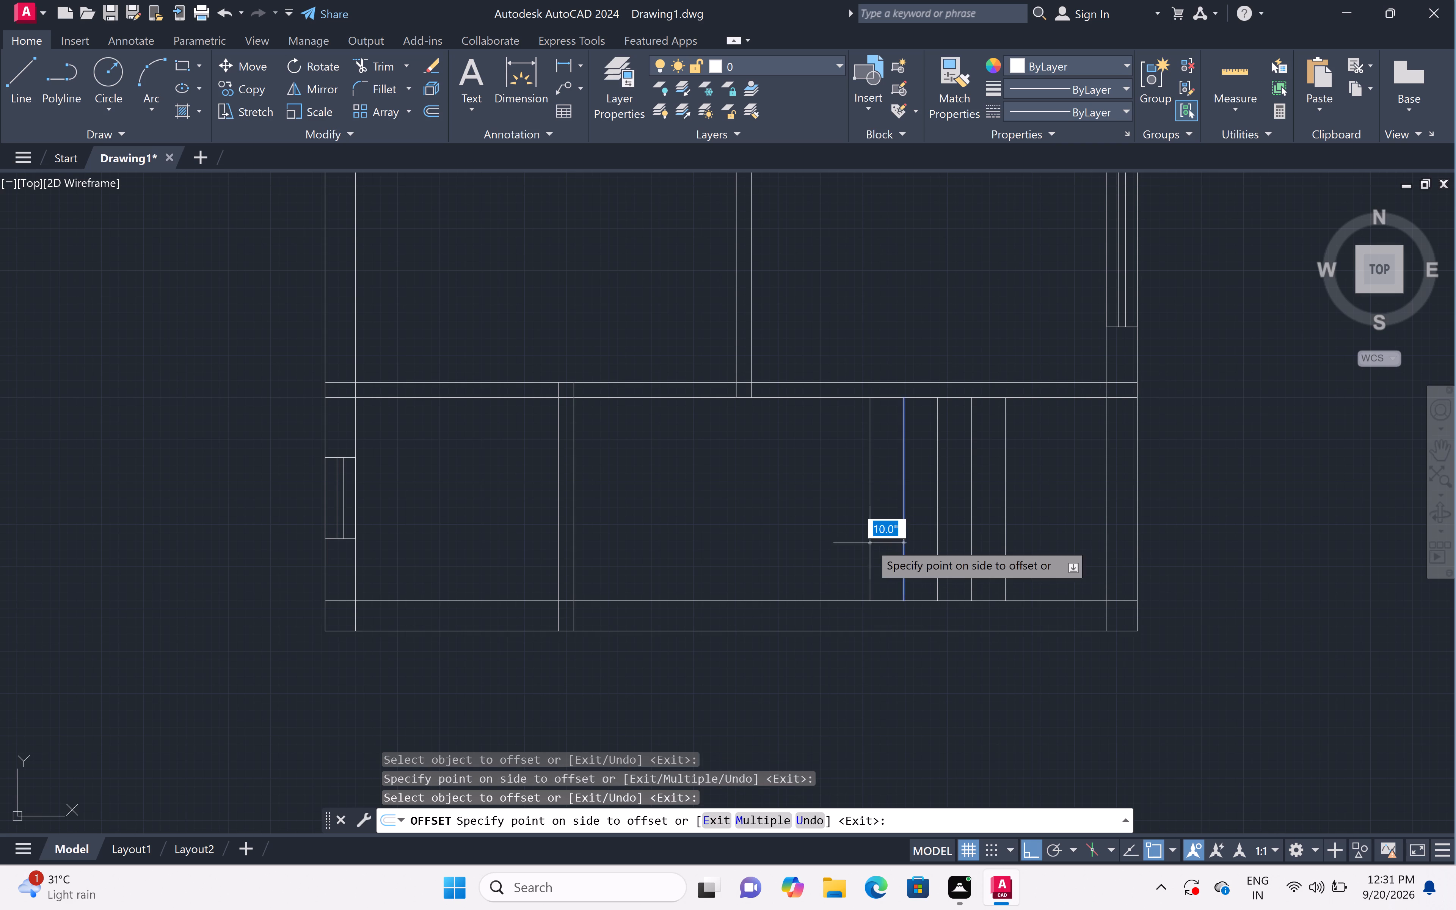
left_click(870, 543)
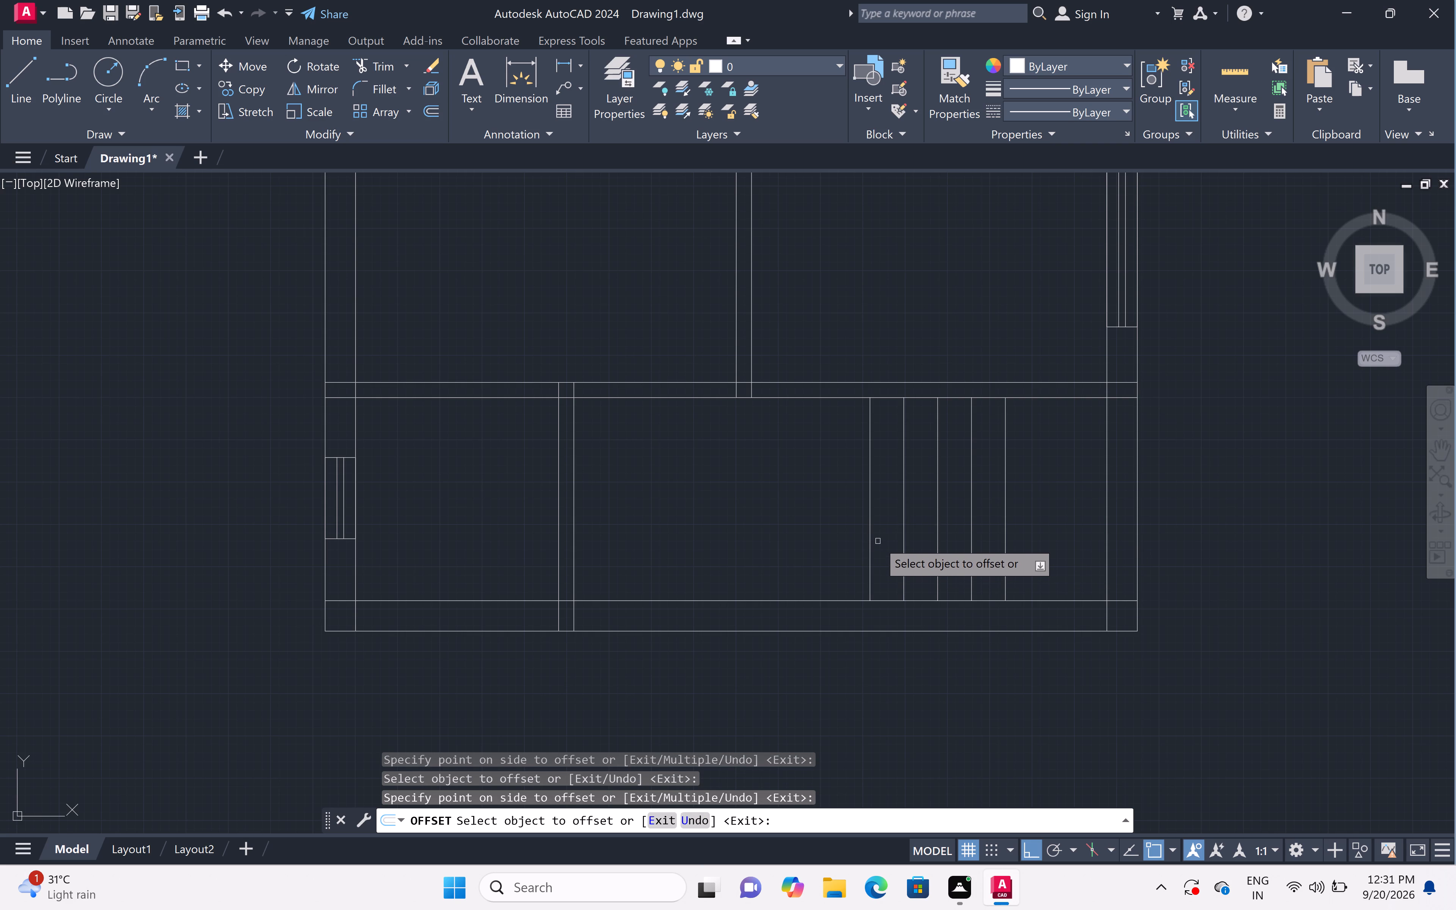
left_click(871, 537)
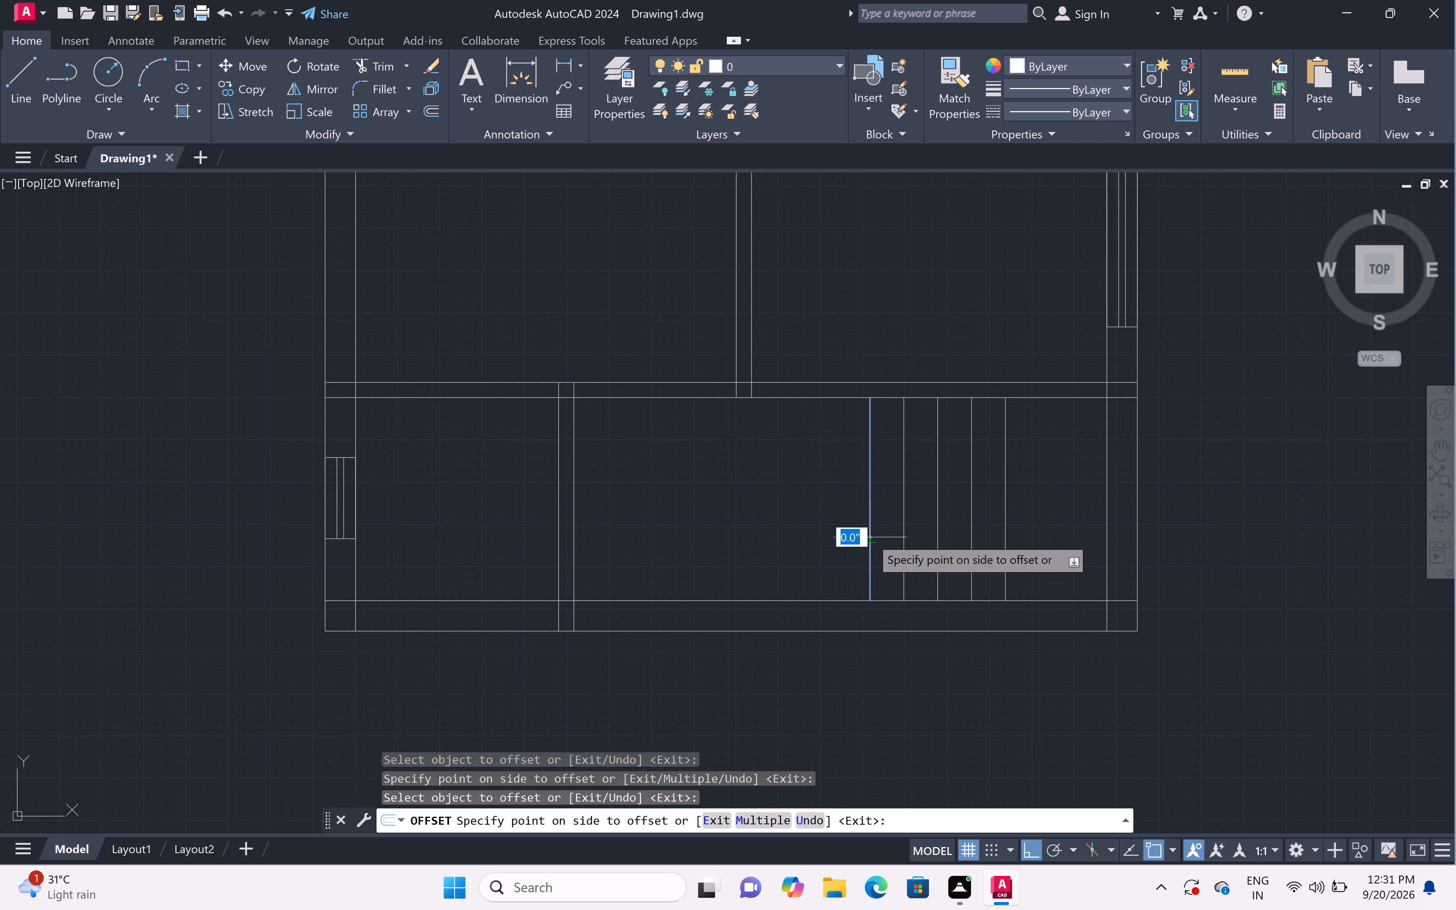
double_click(828, 536)
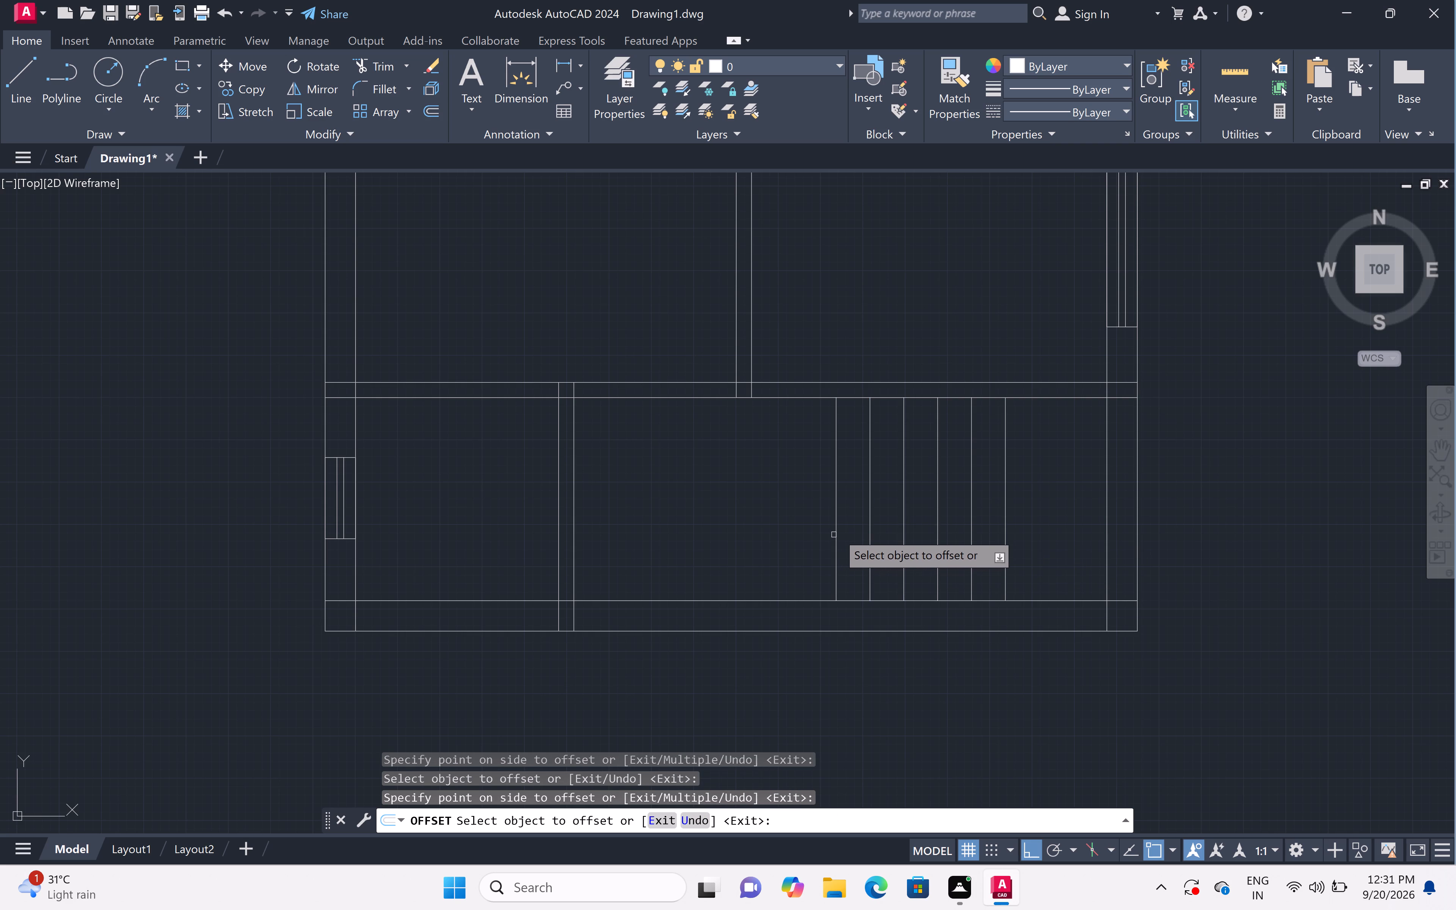
left_click(836, 524)
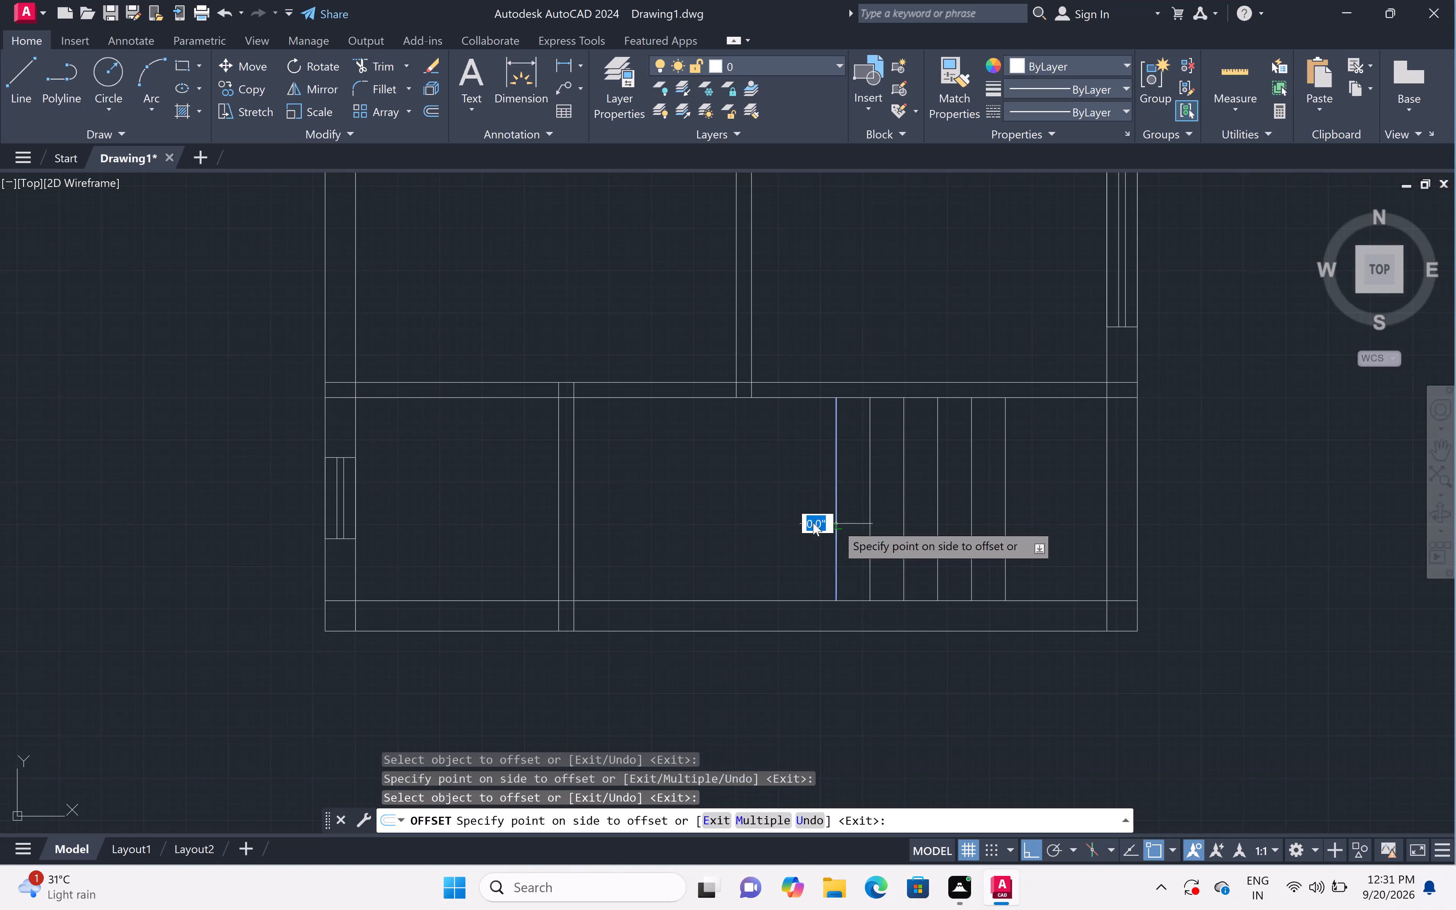
left_click(791, 521)
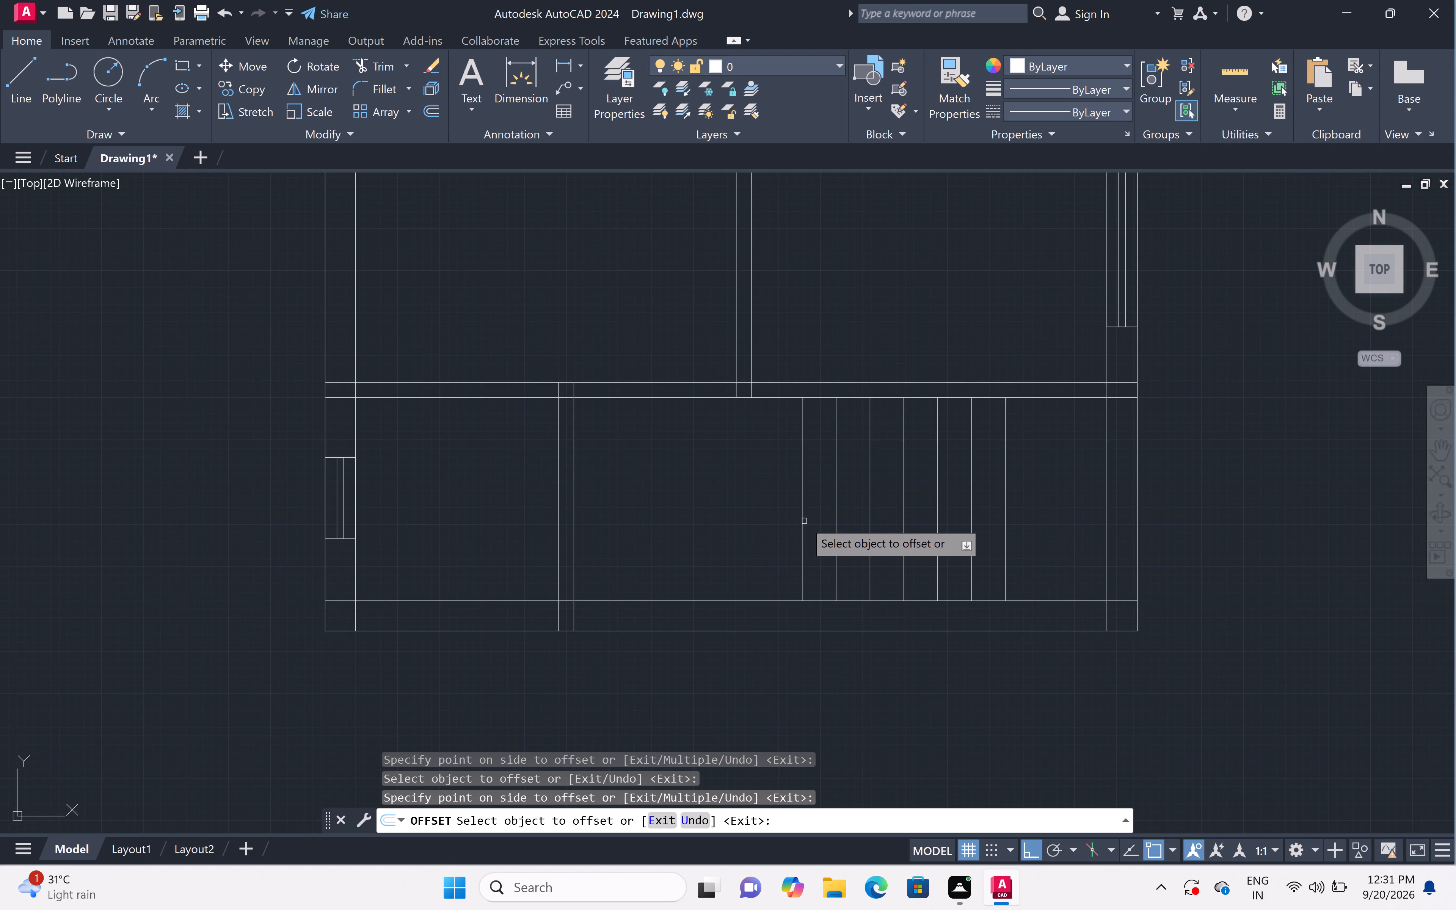
left_click(802, 520)
left_click(759, 514)
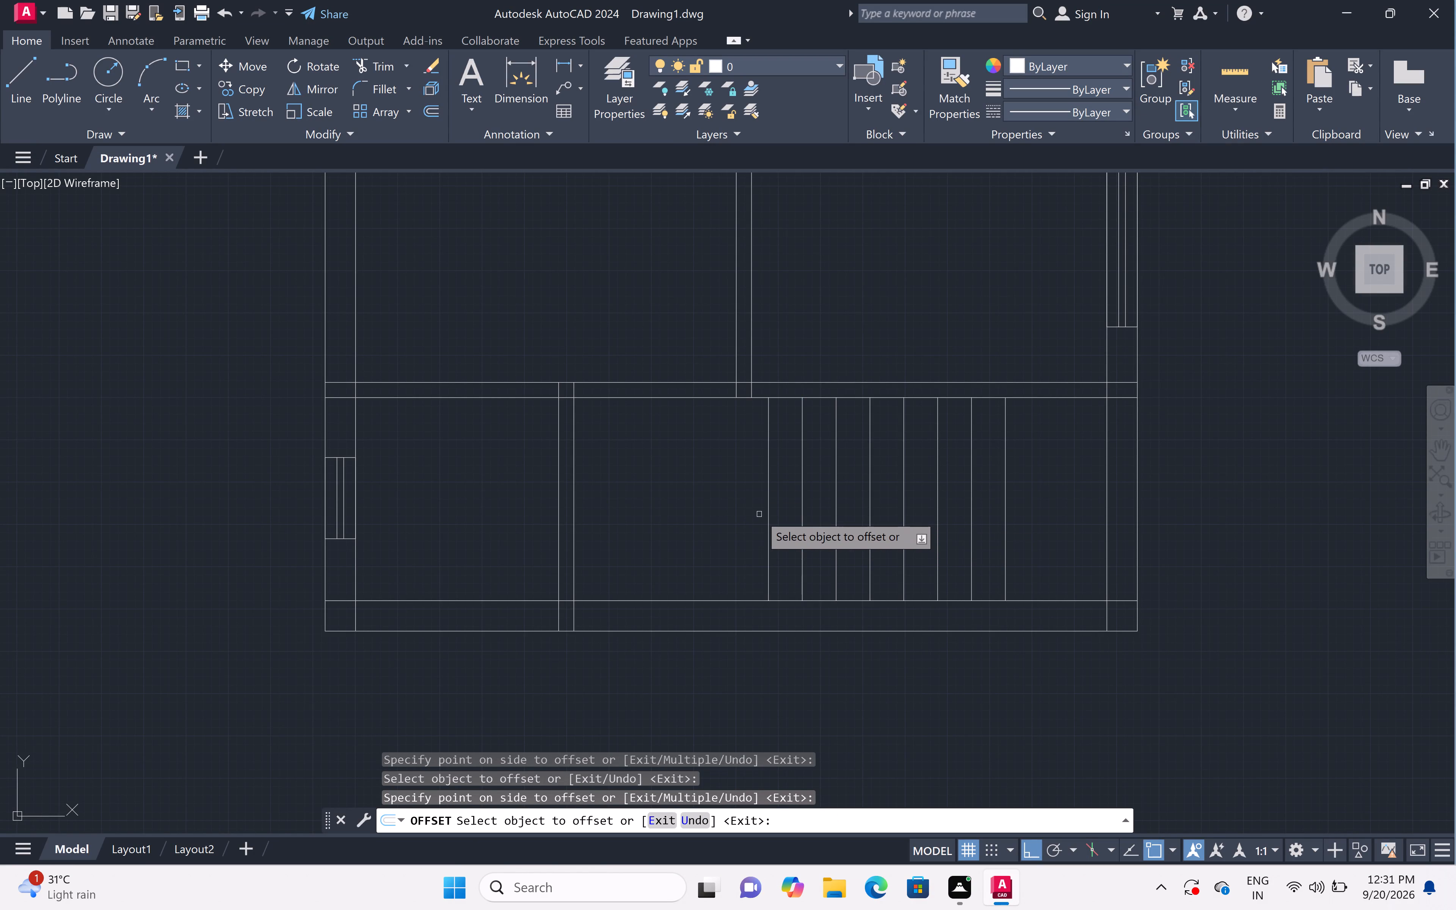
key("Escape")
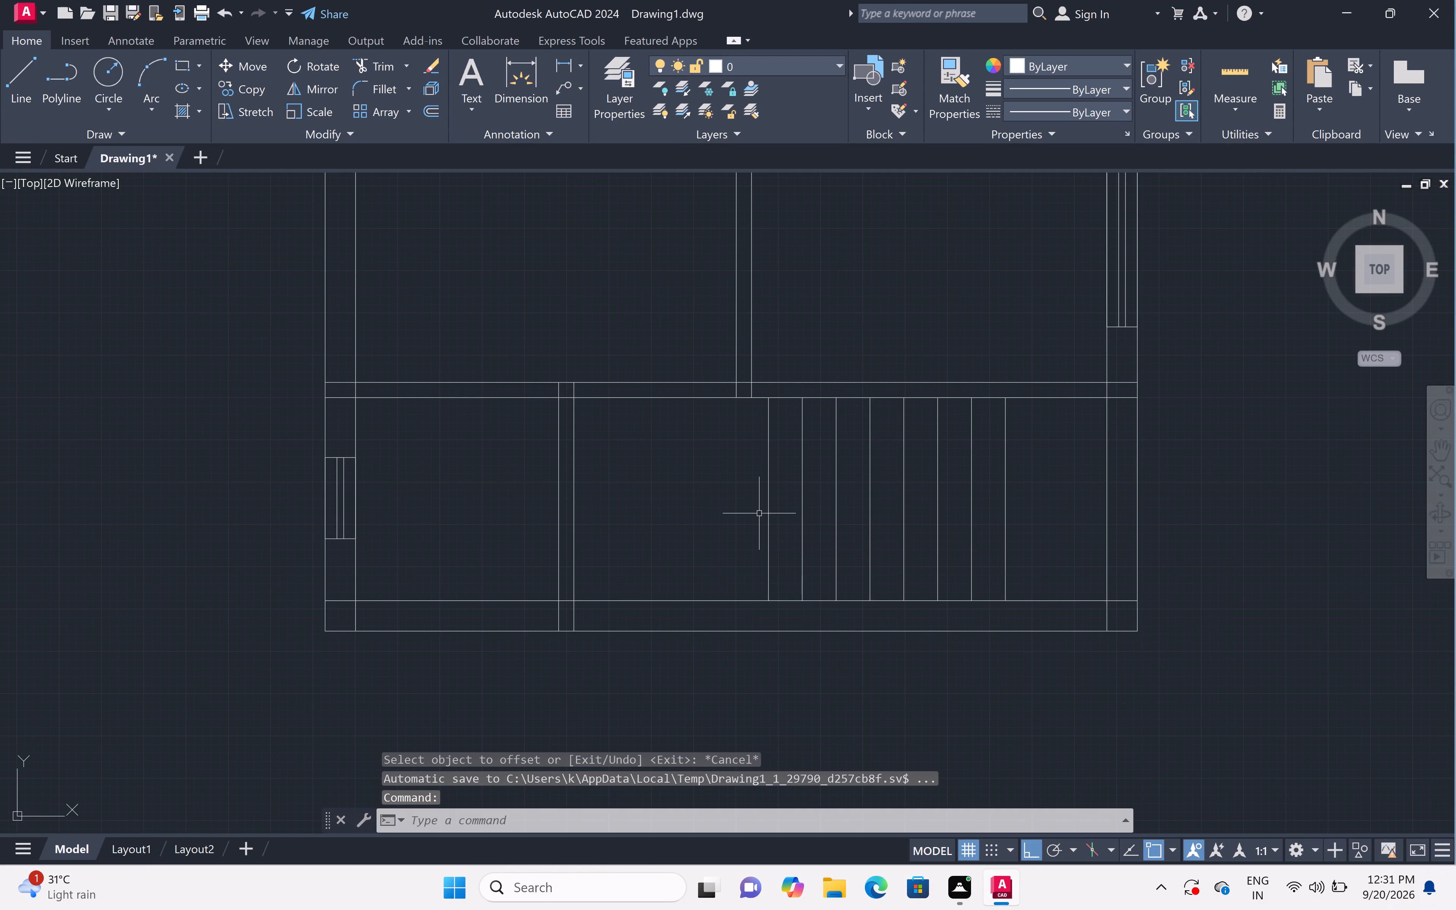
Draw a horizontal centre line across the stair treads, from the easternmost tread's midpoint to the westernmost tread's midpoint.
type("l")
key("space")
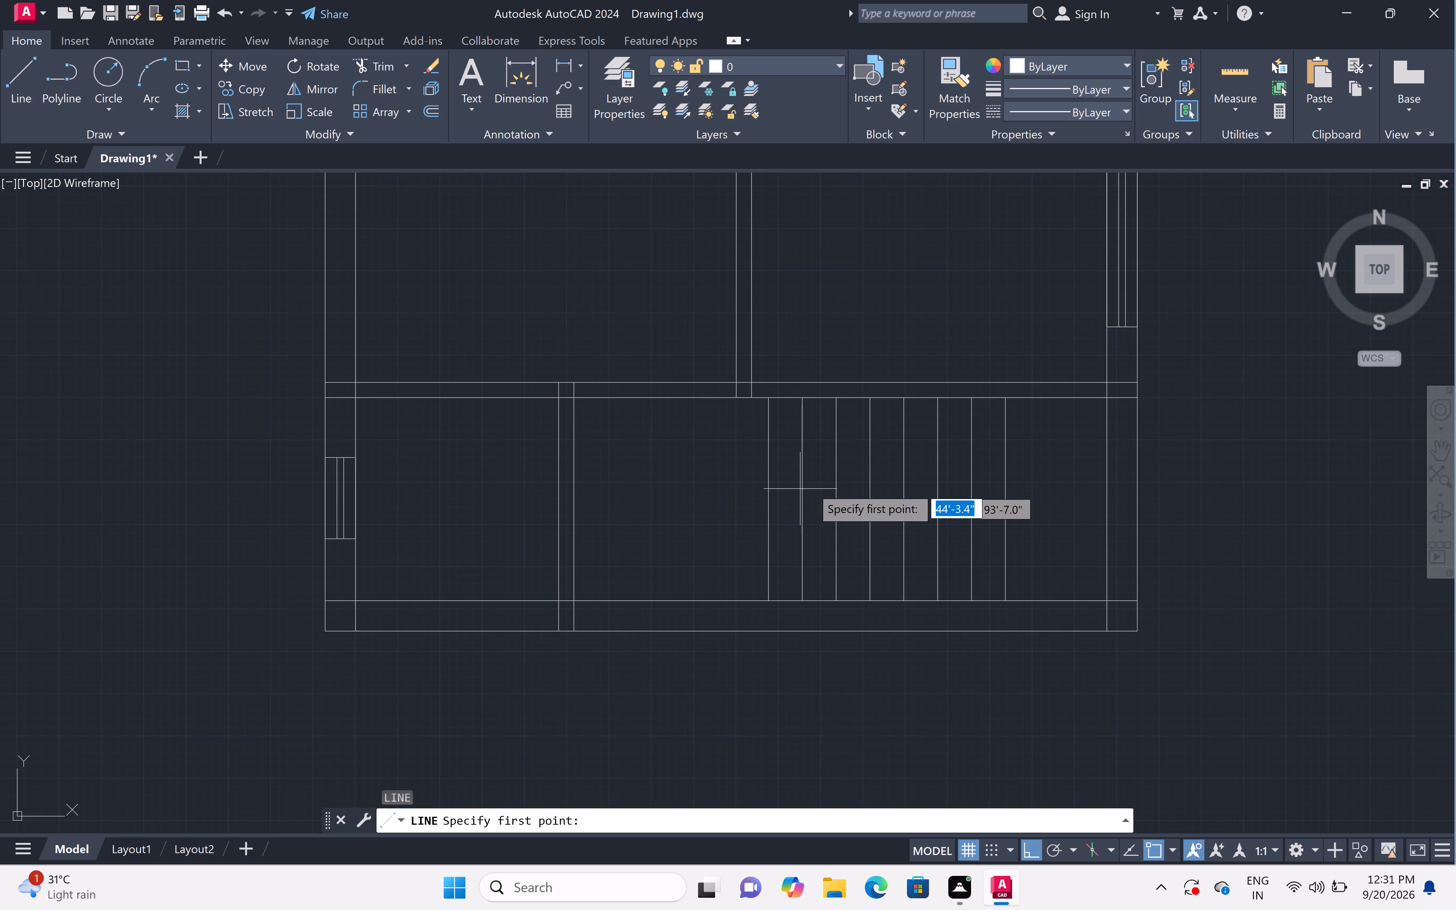
left_click(1008, 505)
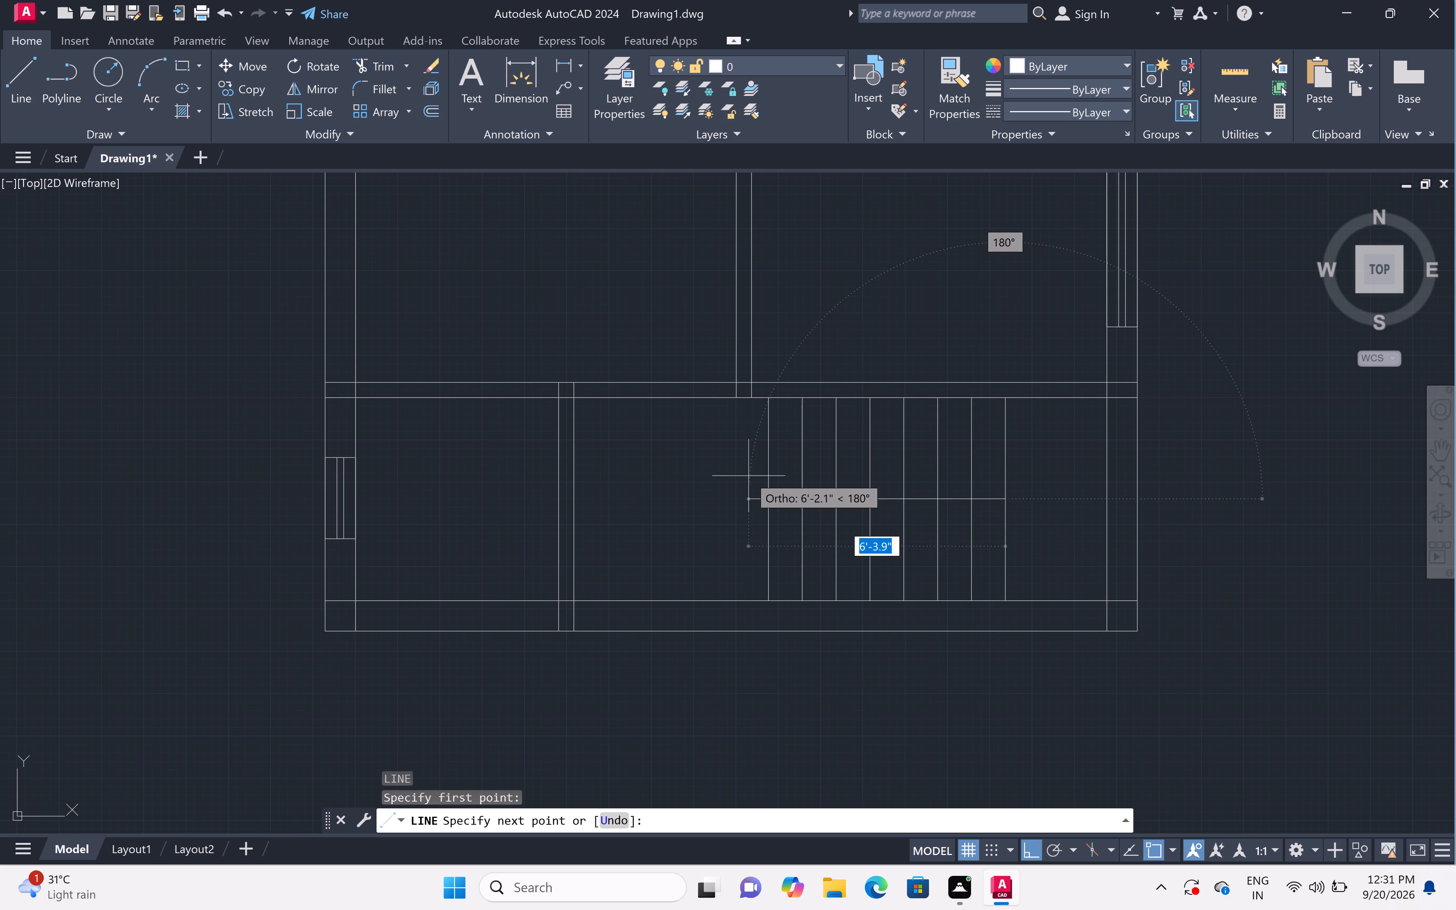
left_click(770, 498)
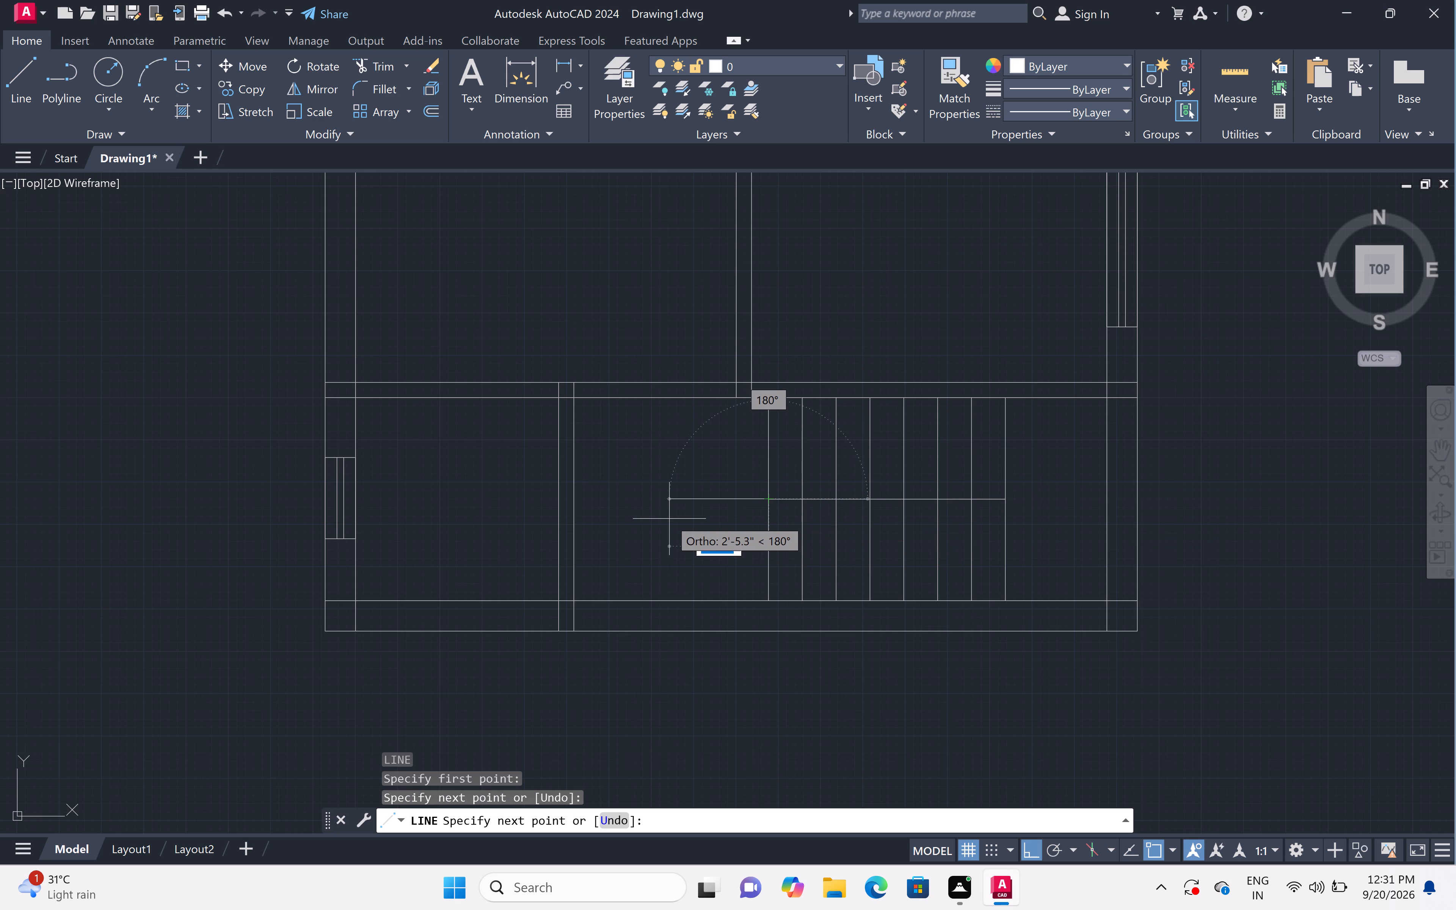
key("Escape")
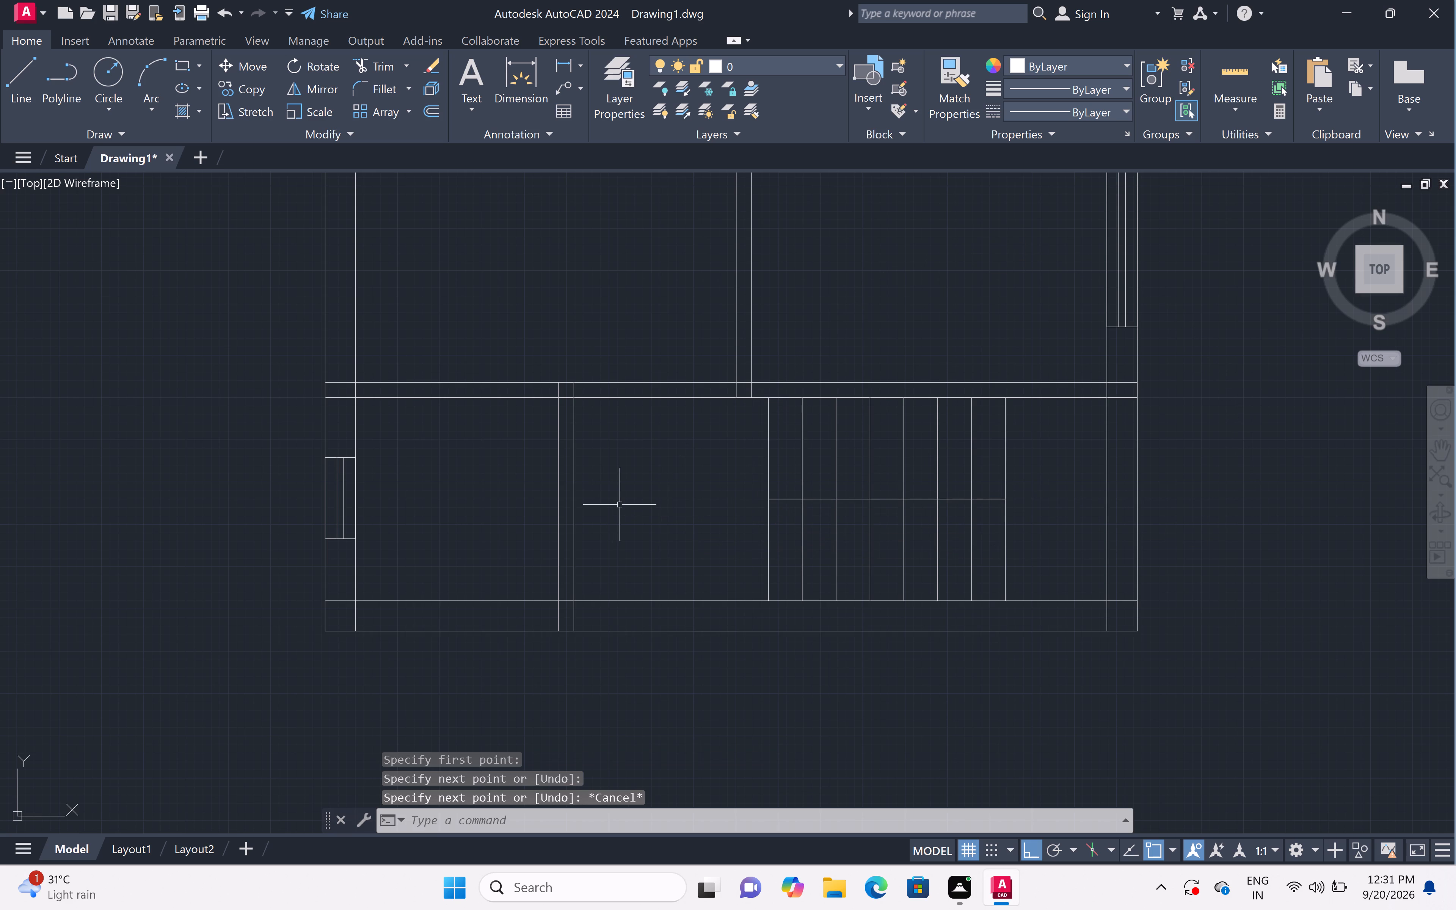
Offset the stair's horizontal centre line 2" to both its upper and lower sides.
type("off")
key("space")
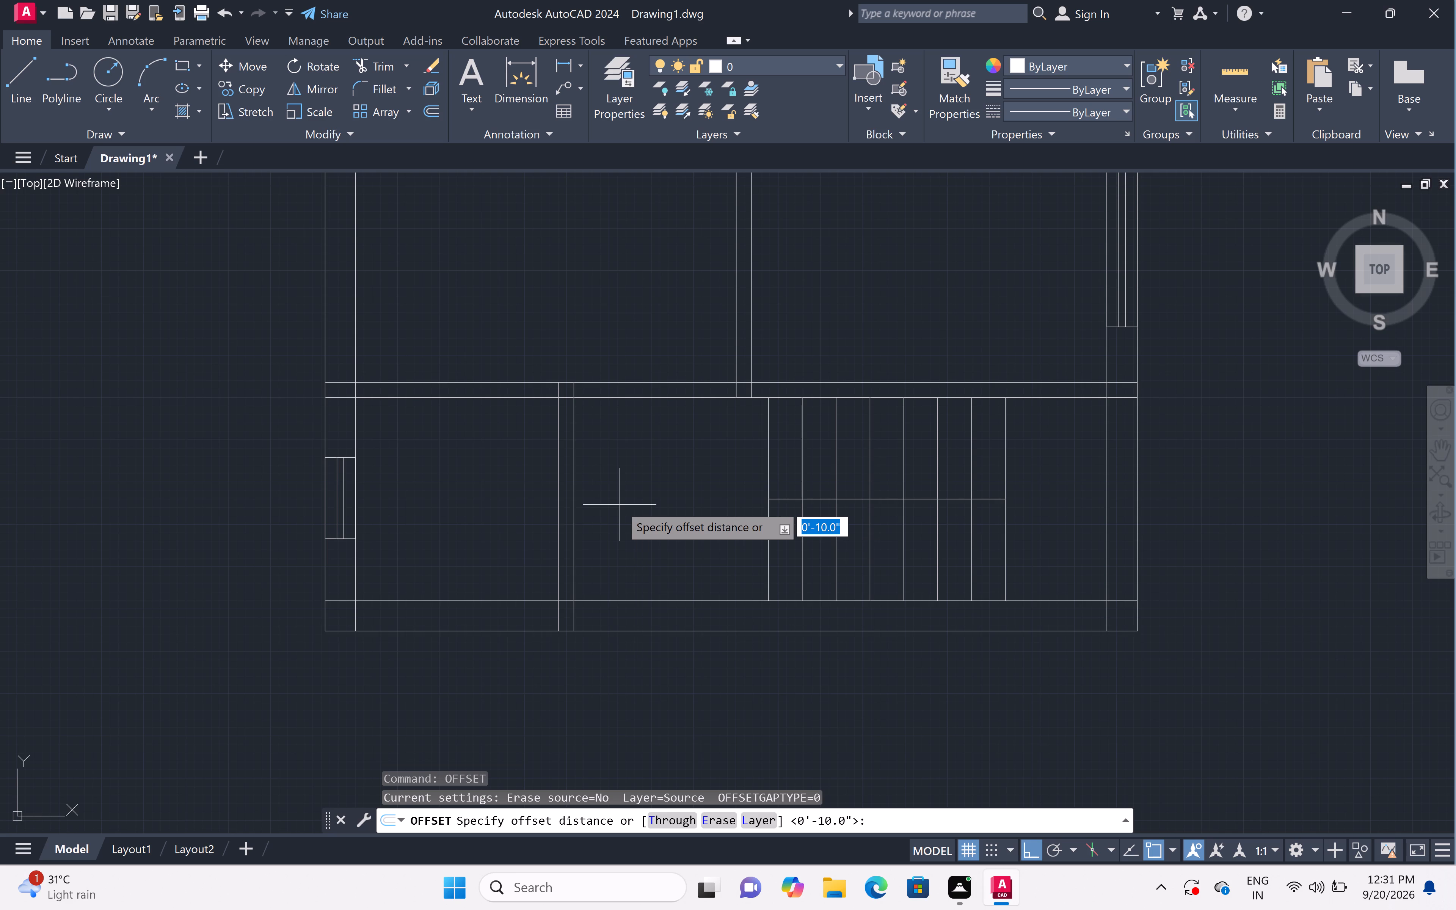
key("o")
key("BackSpace")
key("3")
key("BackSpace")
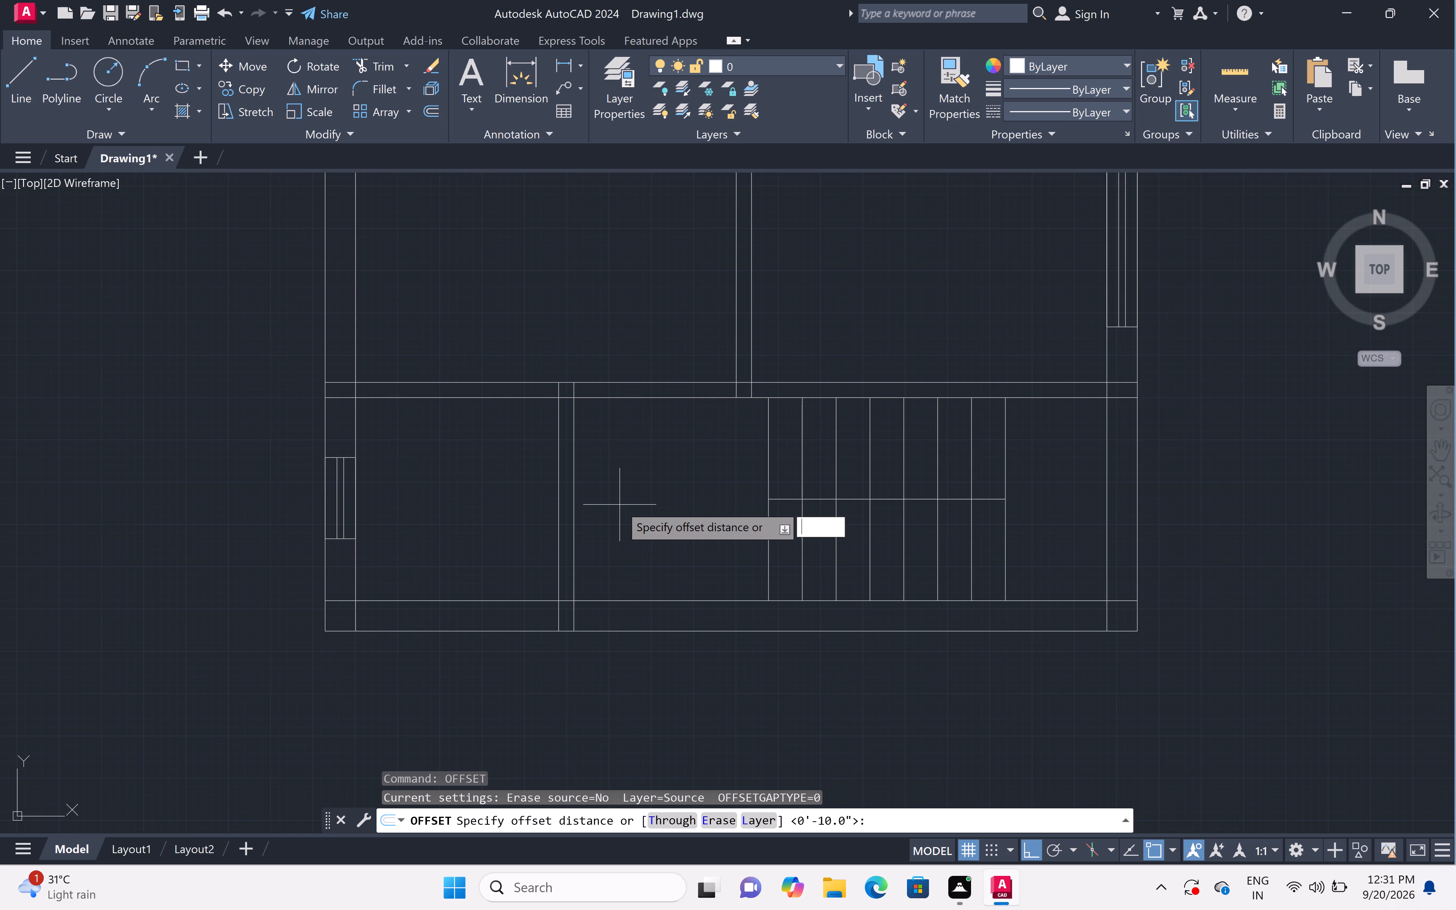
key("2")
key("shift+quotedbl")
key("space")
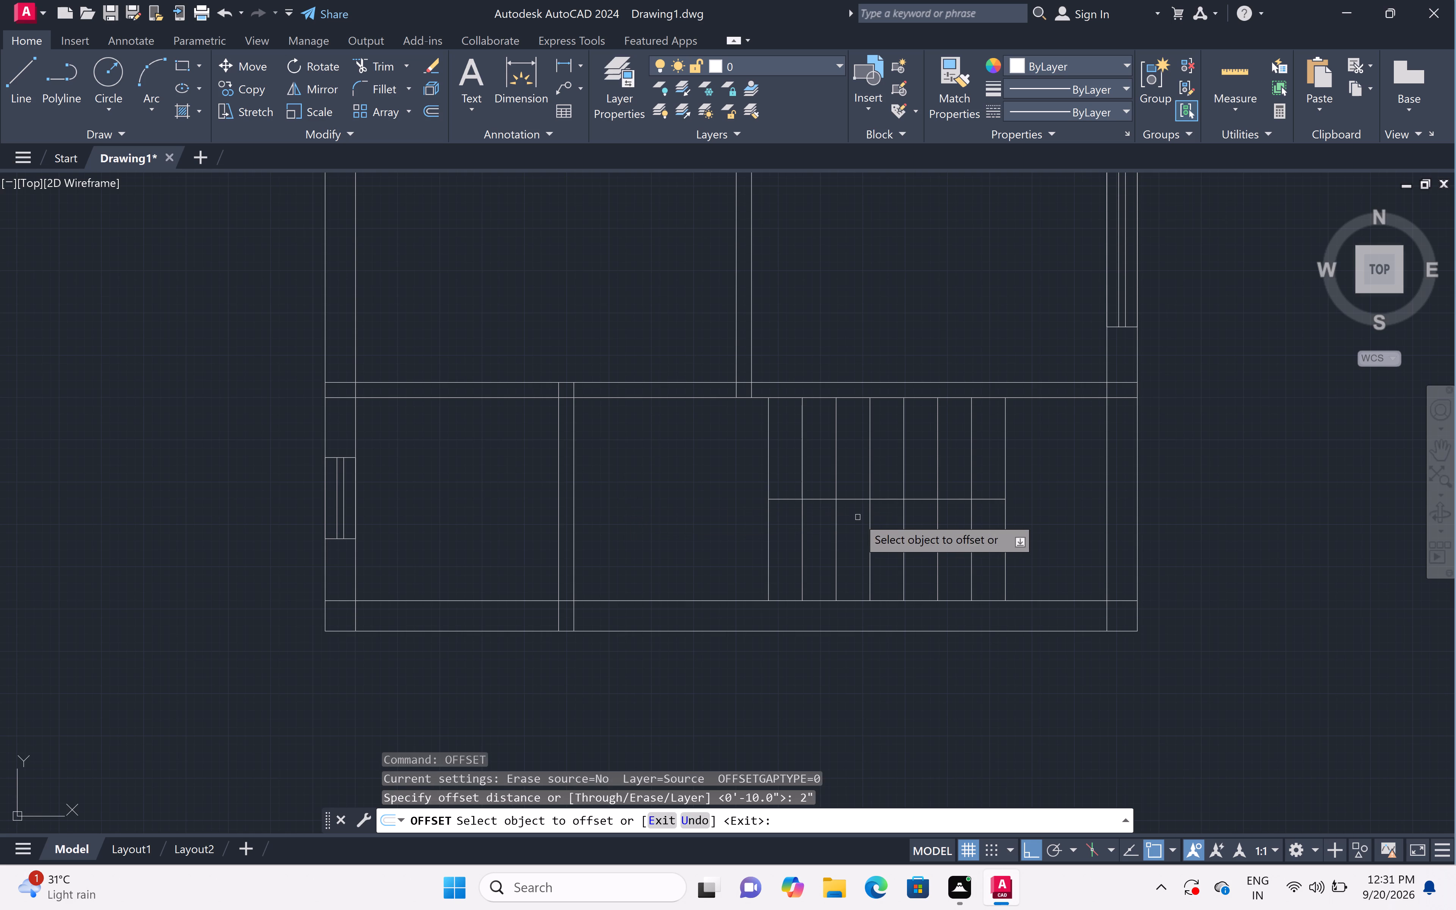
double_click(856, 499)
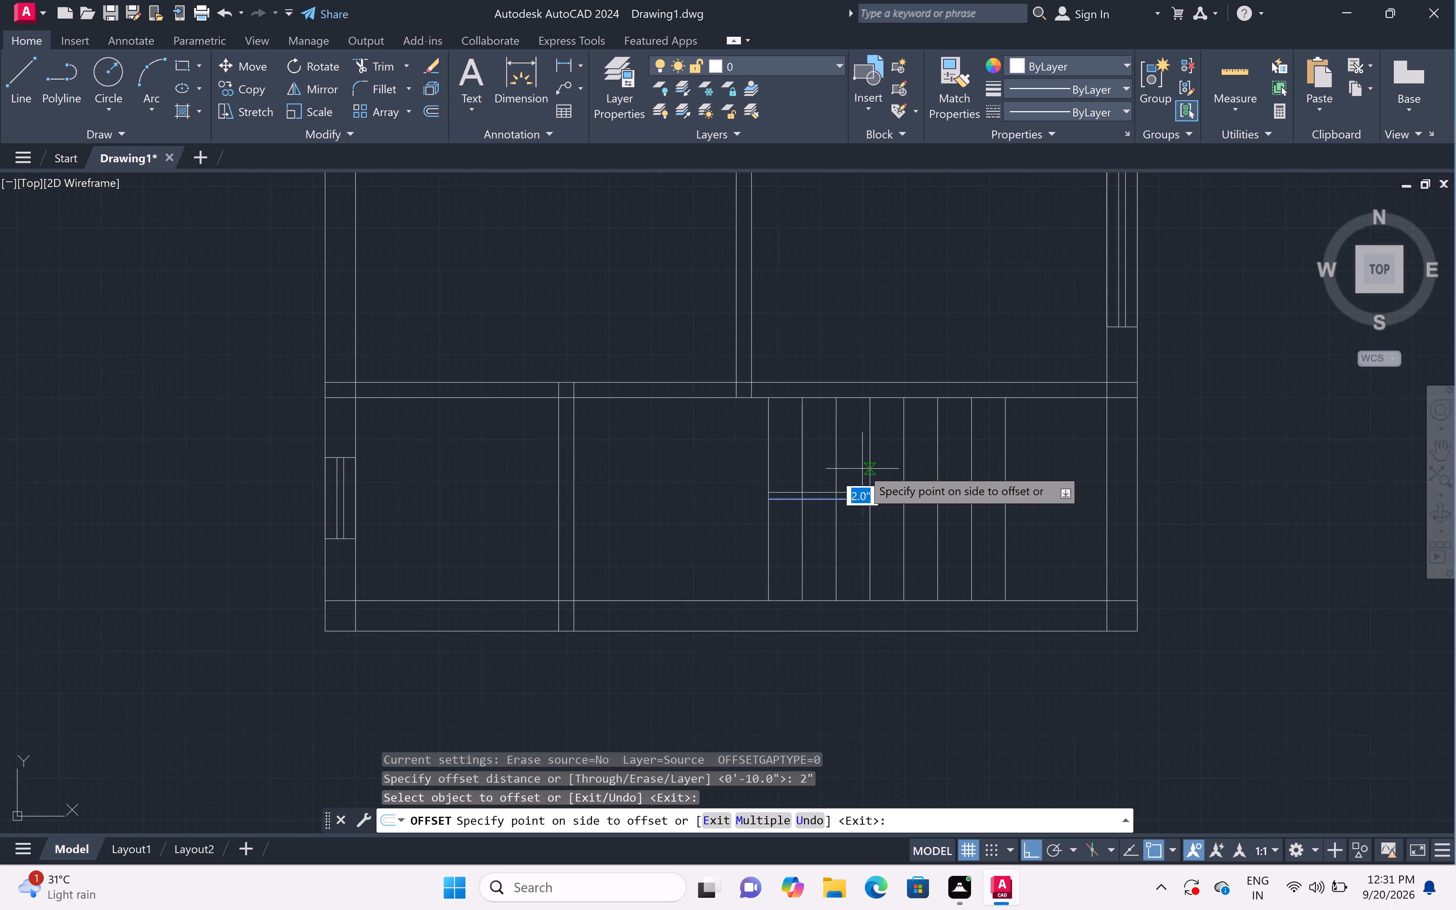
left_click(862, 469)
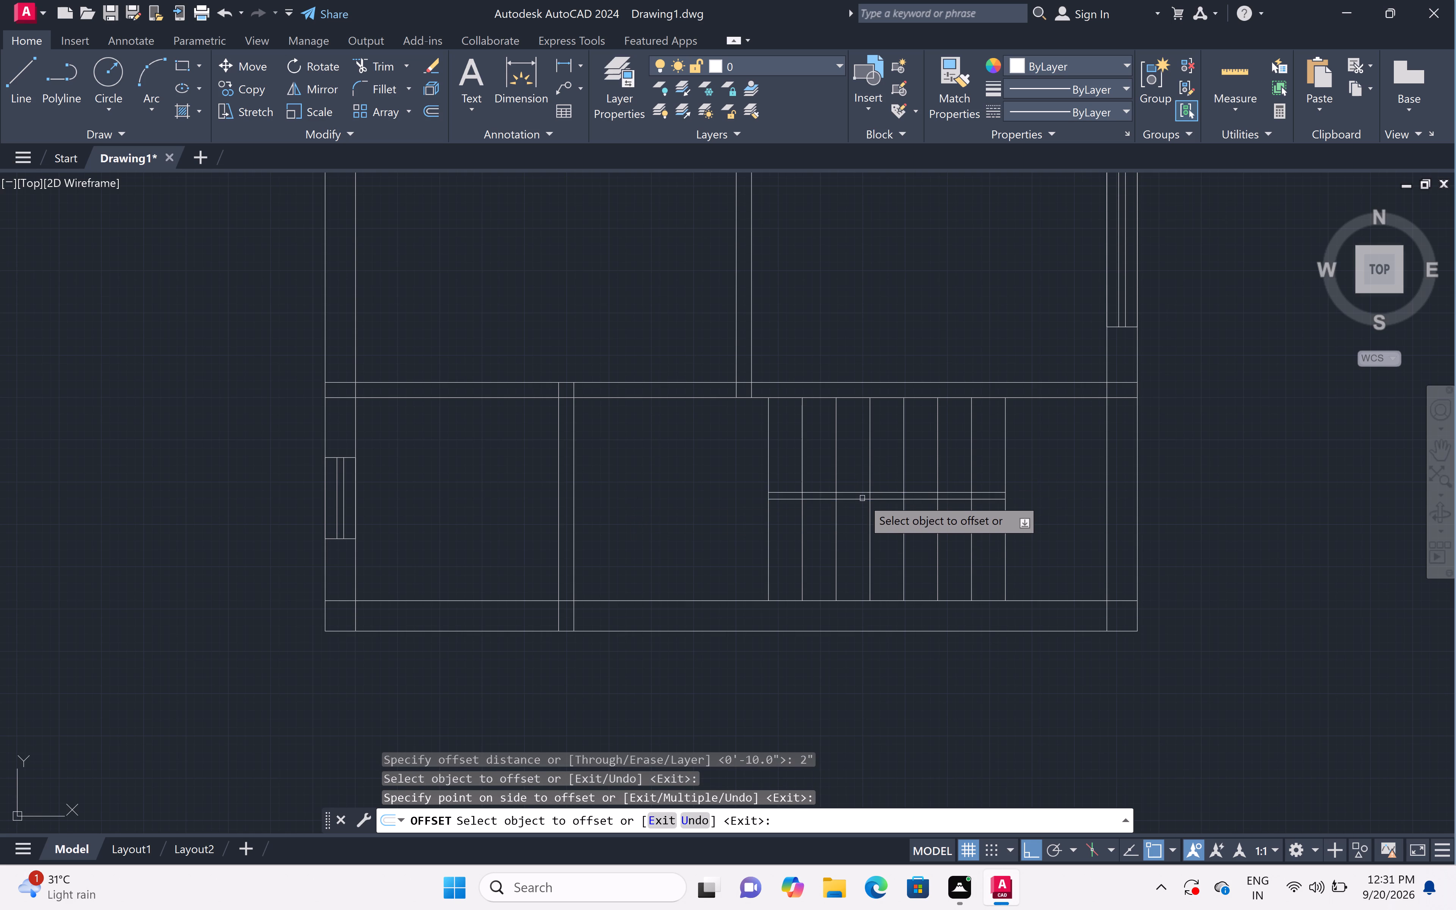
left_click(862, 499)
left_click(859, 530)
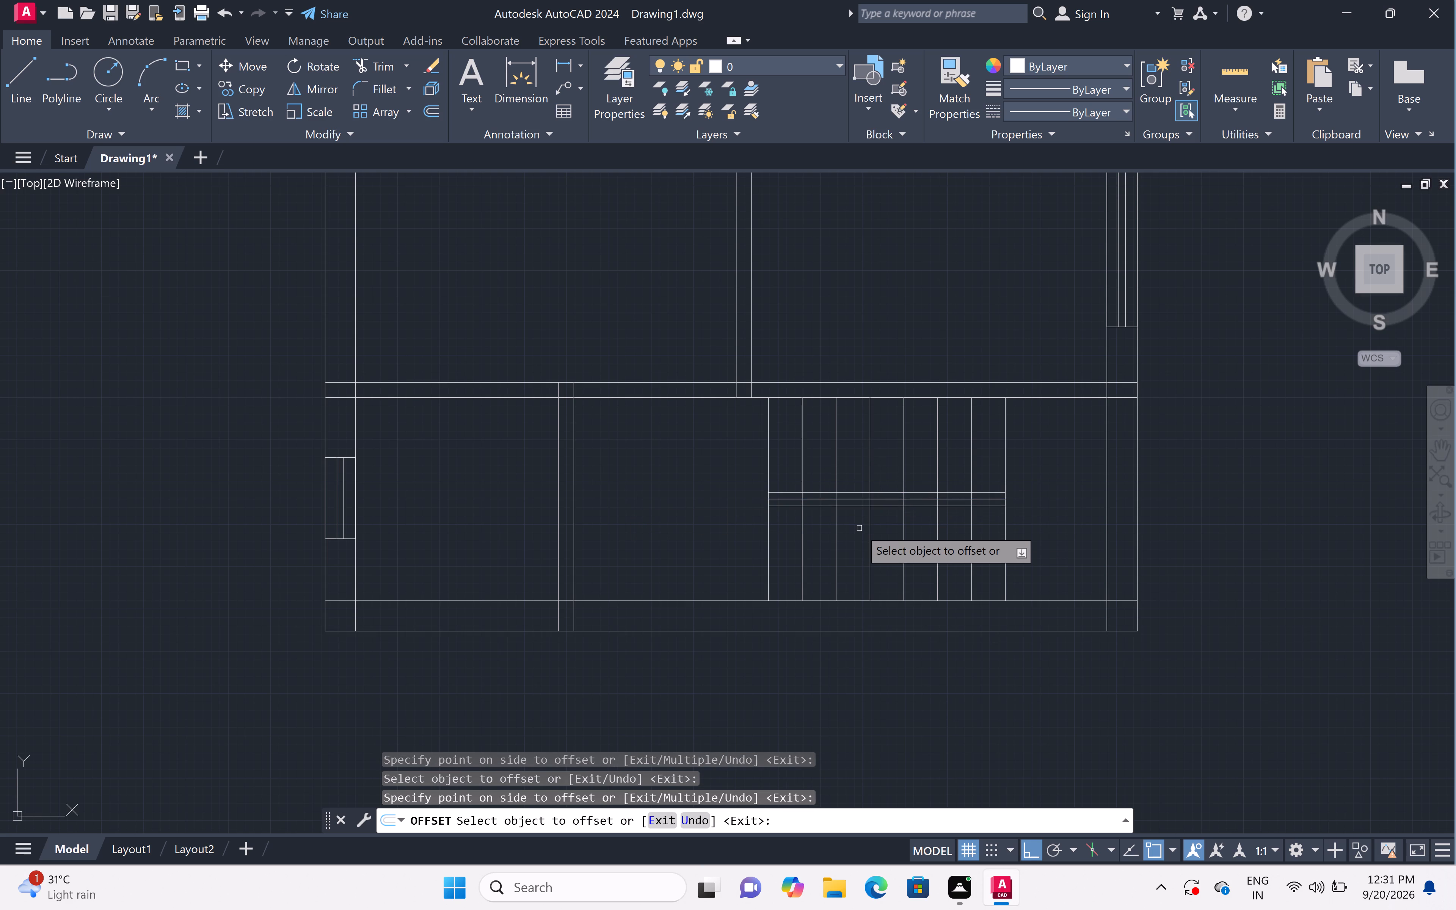
key("Escape")
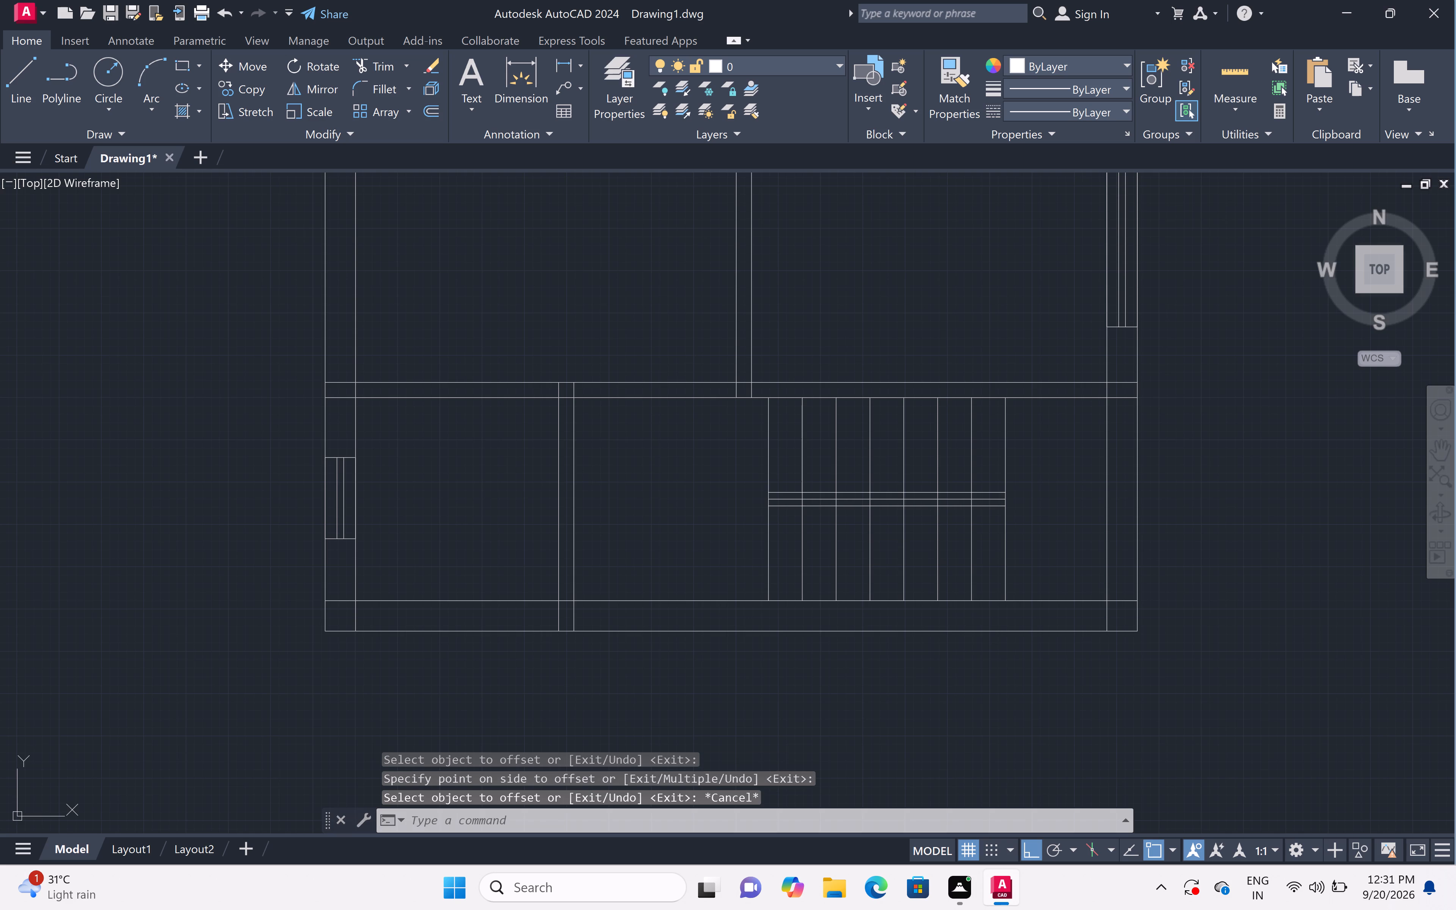
Trim away the western part of the stair's centre line and the three adjoining tread pieces above it, inside the divider.
scroll(861, 503, "up", 3)
scroll(861, 503, "down", 1)
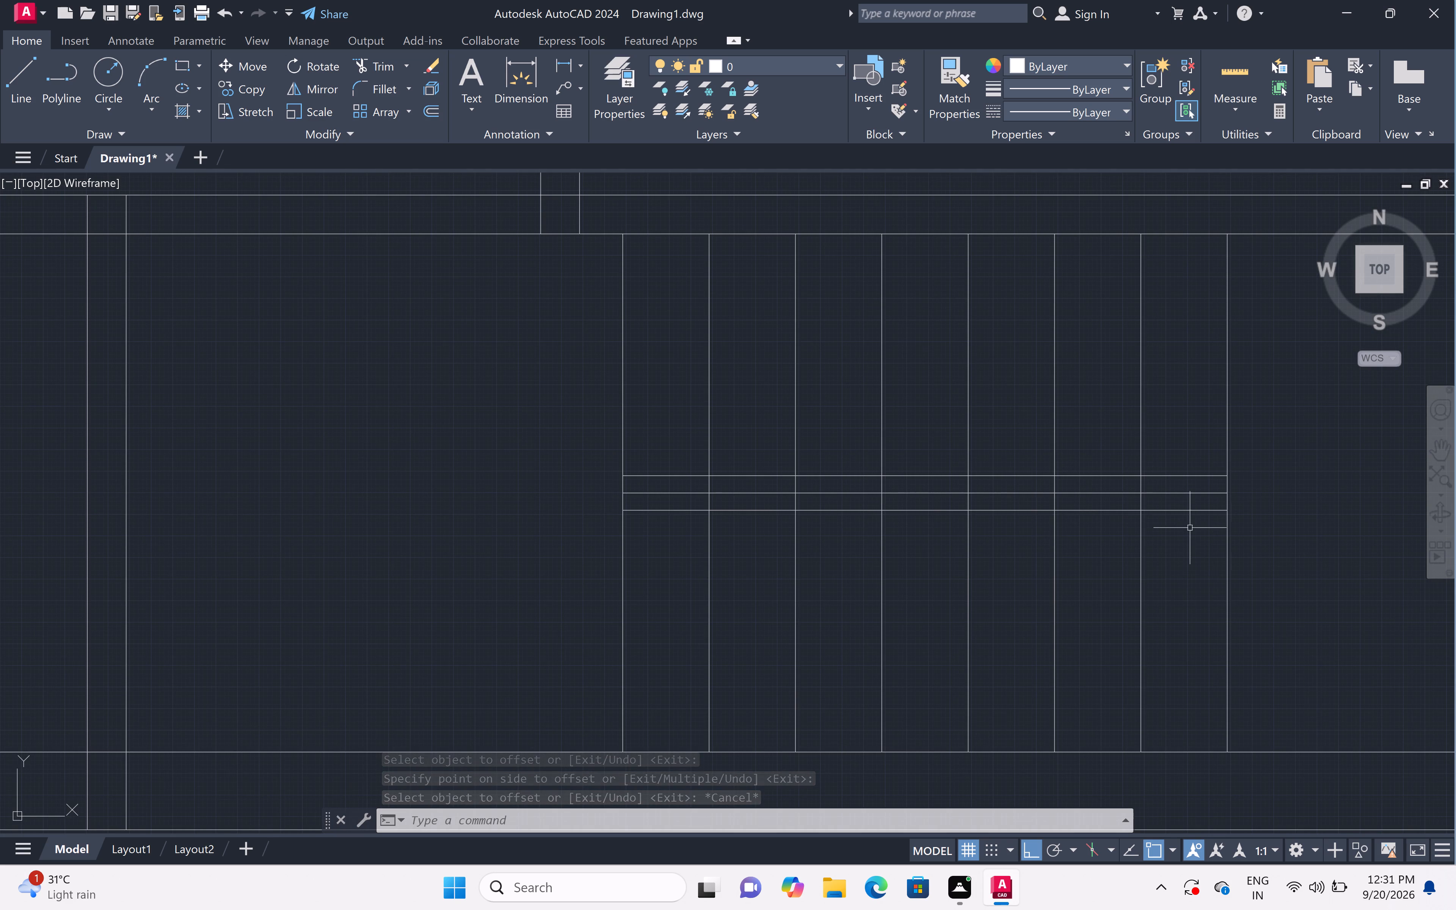
scroll(1280, 545, "up", 1)
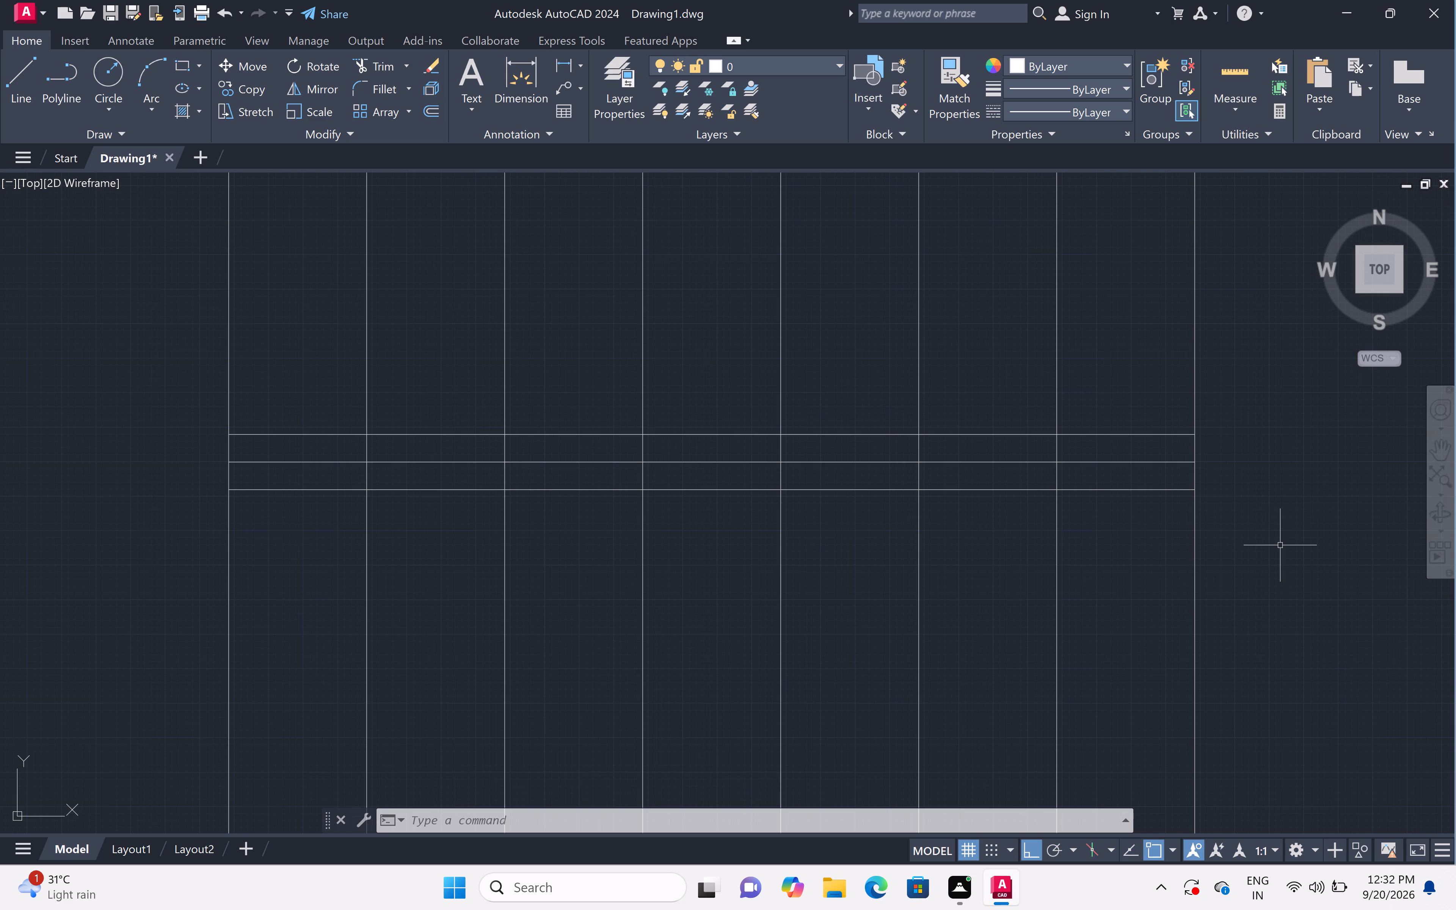
type("tr")
key("space")
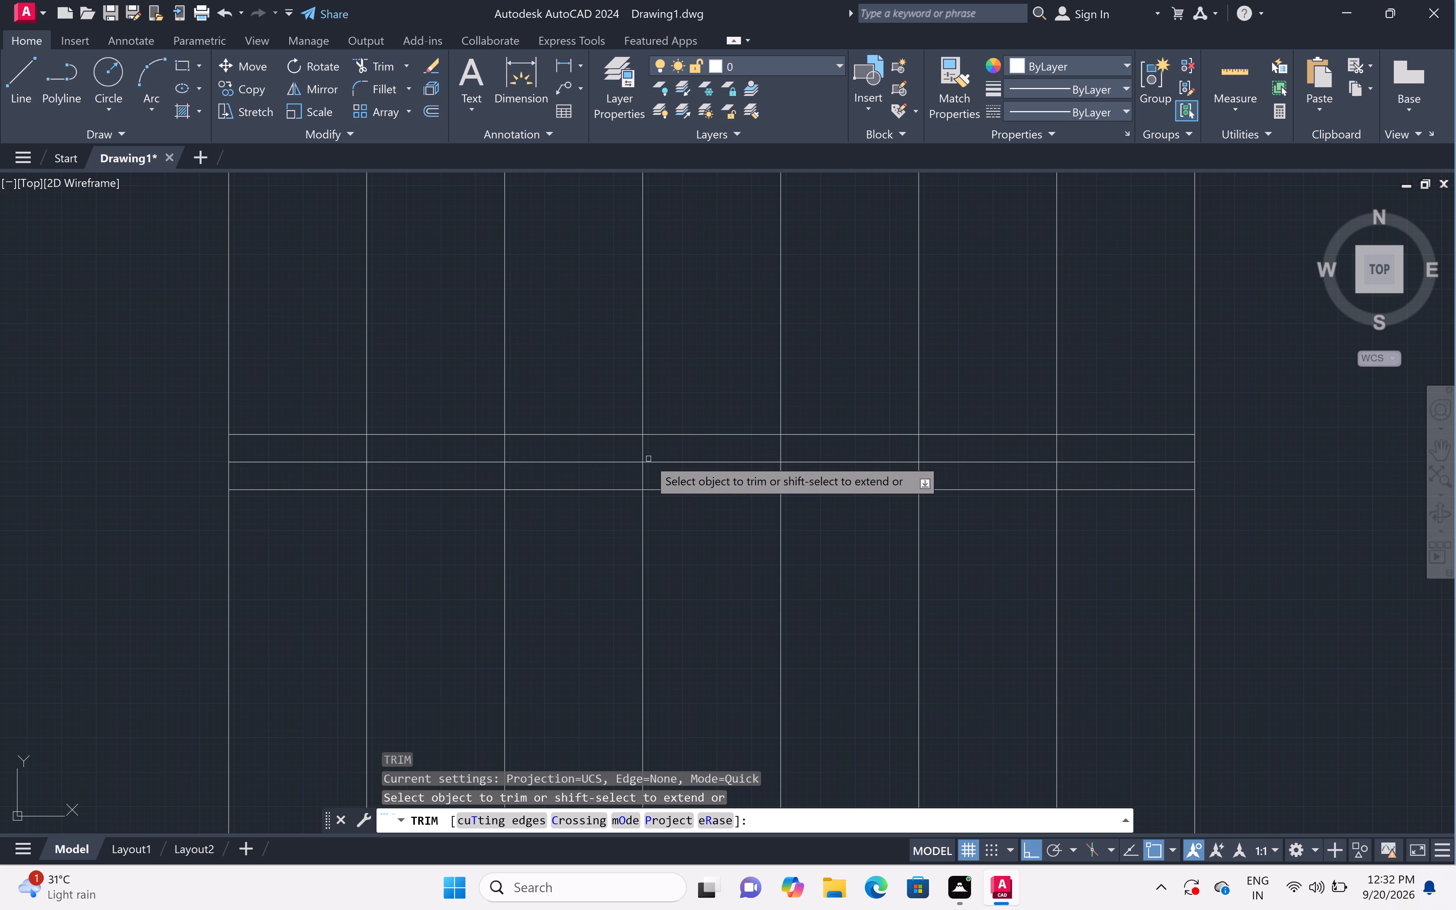
double_click(635, 460)
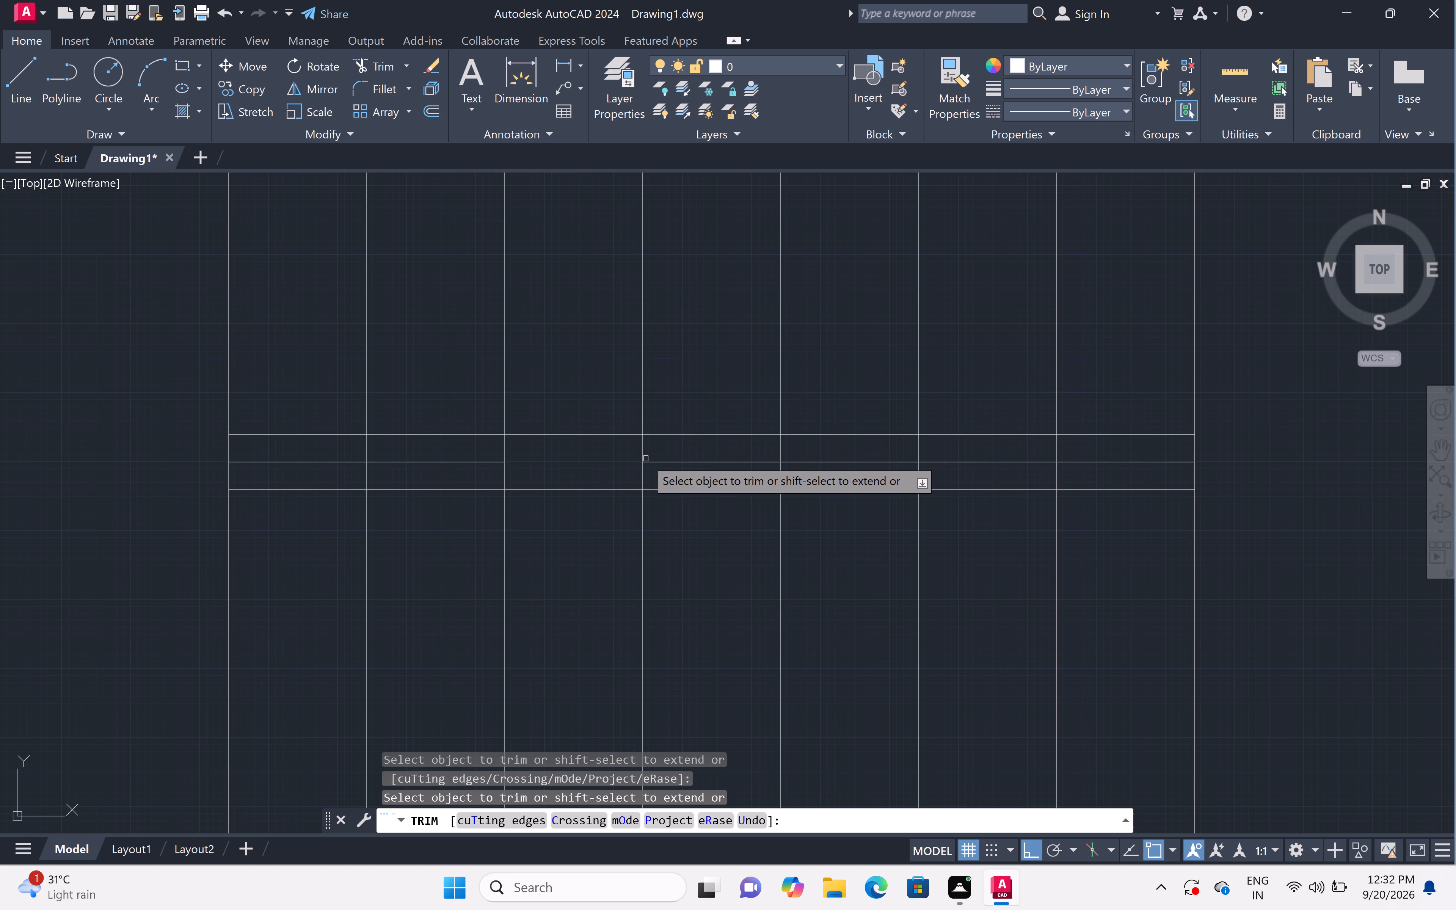
left_click(646, 458)
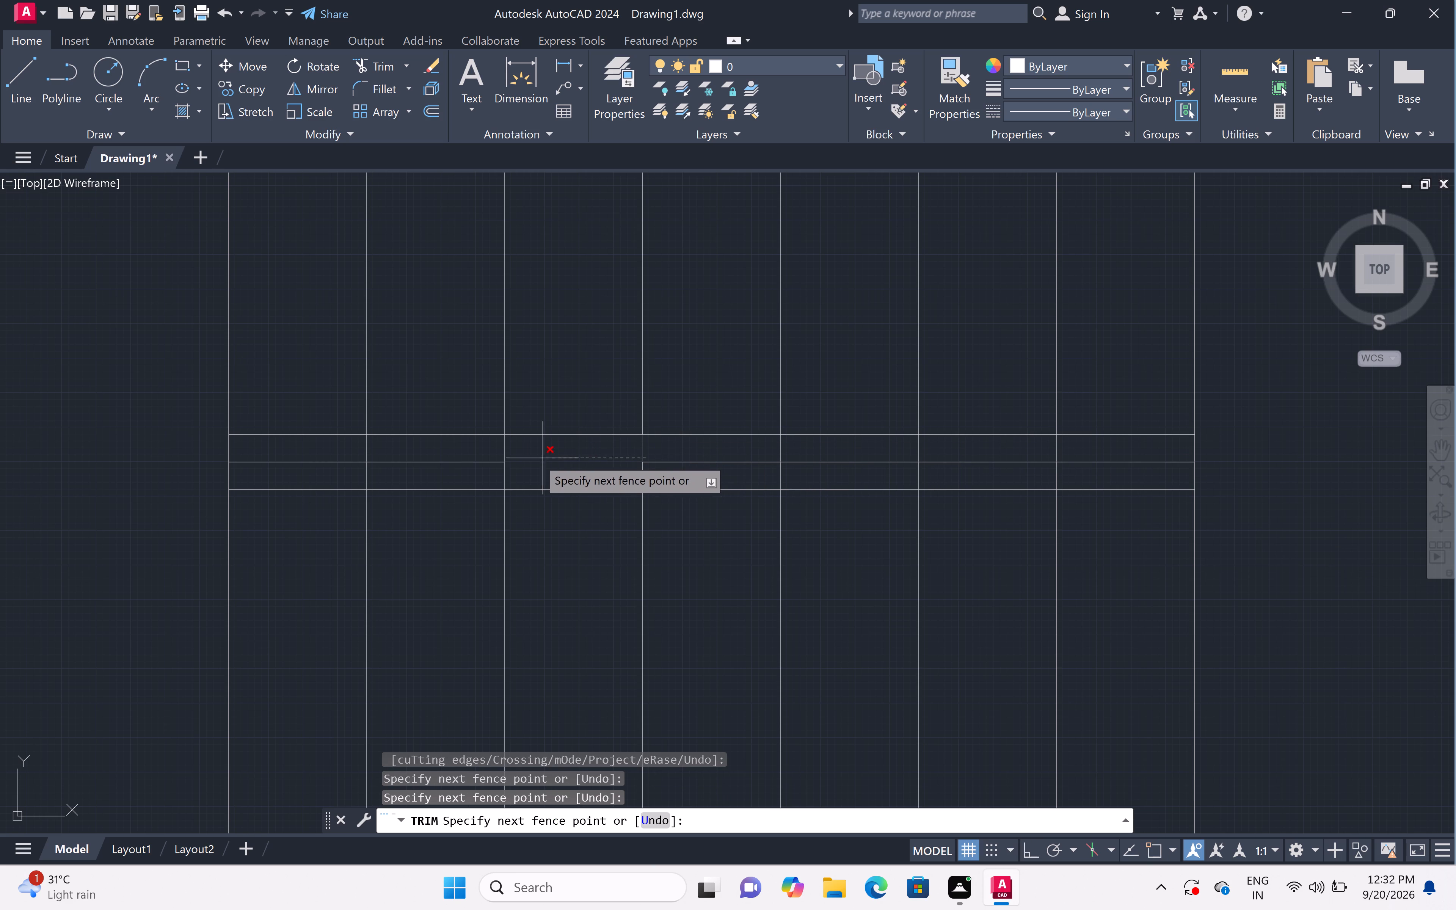
left_click(326, 459)
double_click(318, 451)
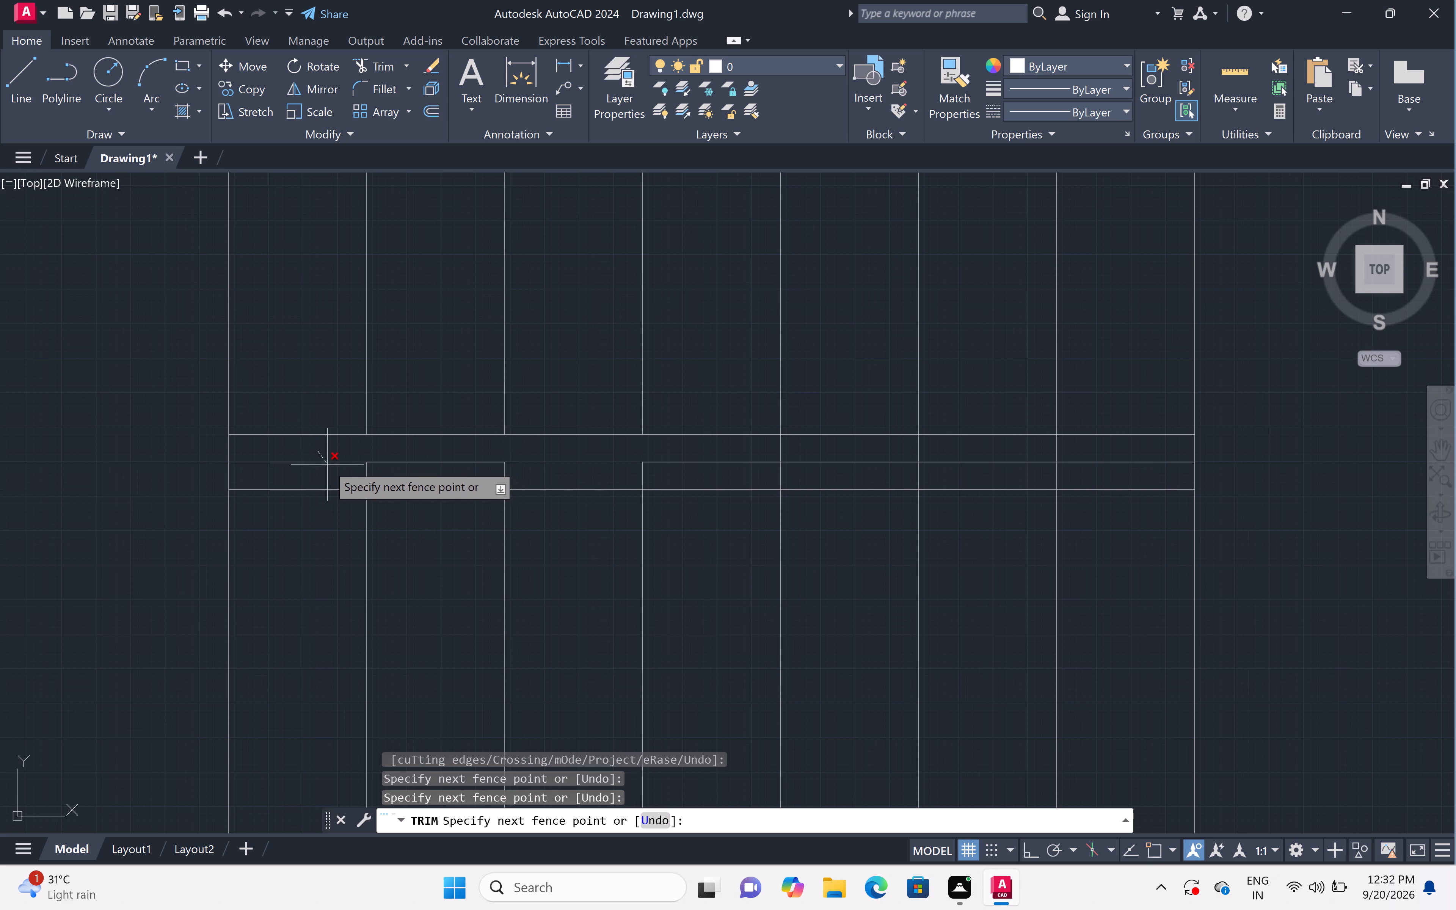
left_click(326, 462)
left_click(393, 452)
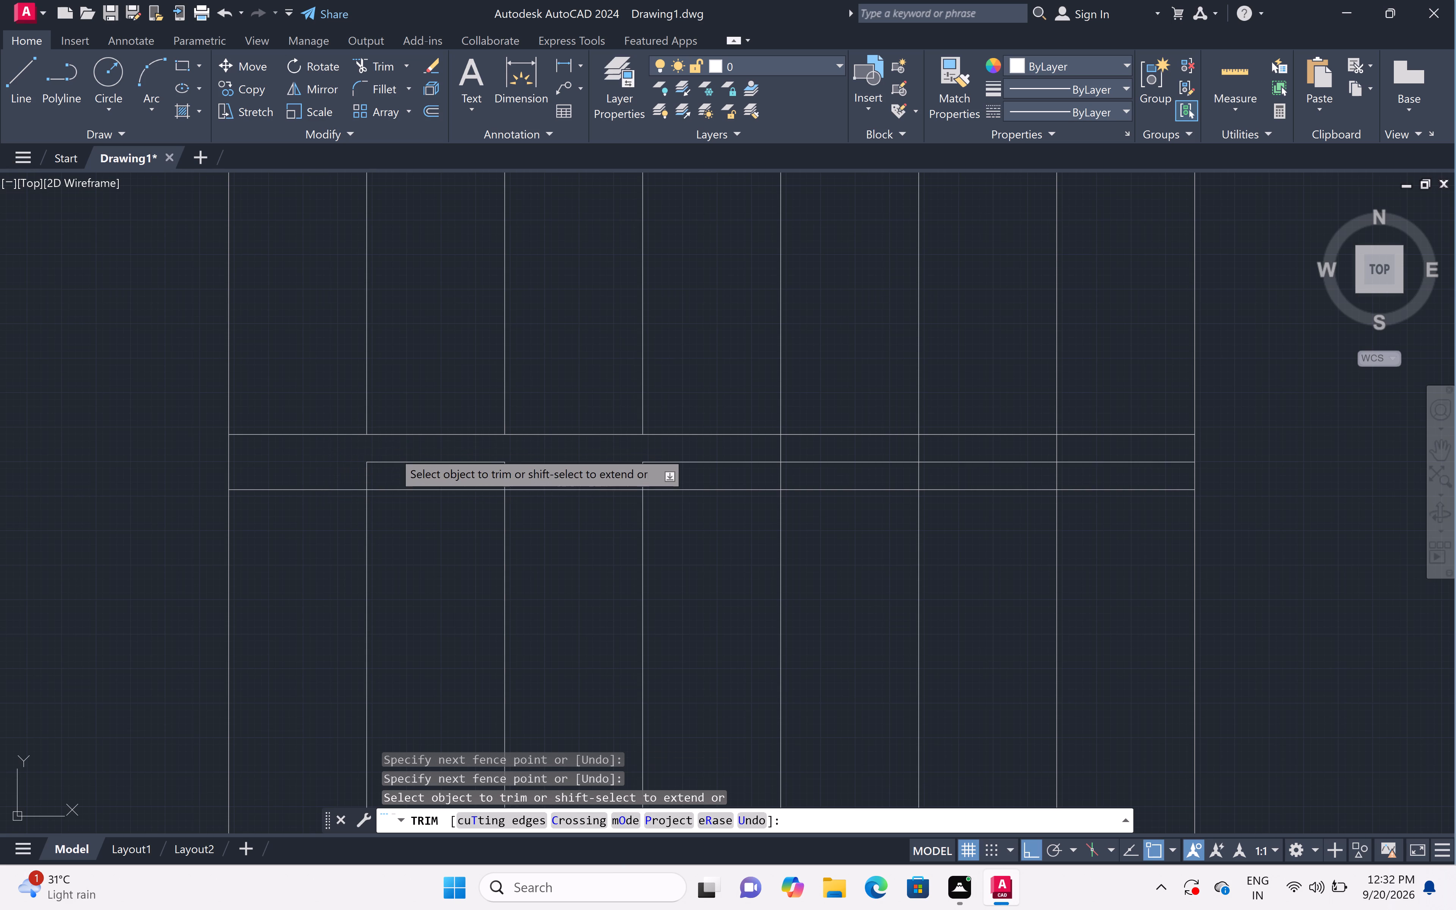
left_click(443, 466)
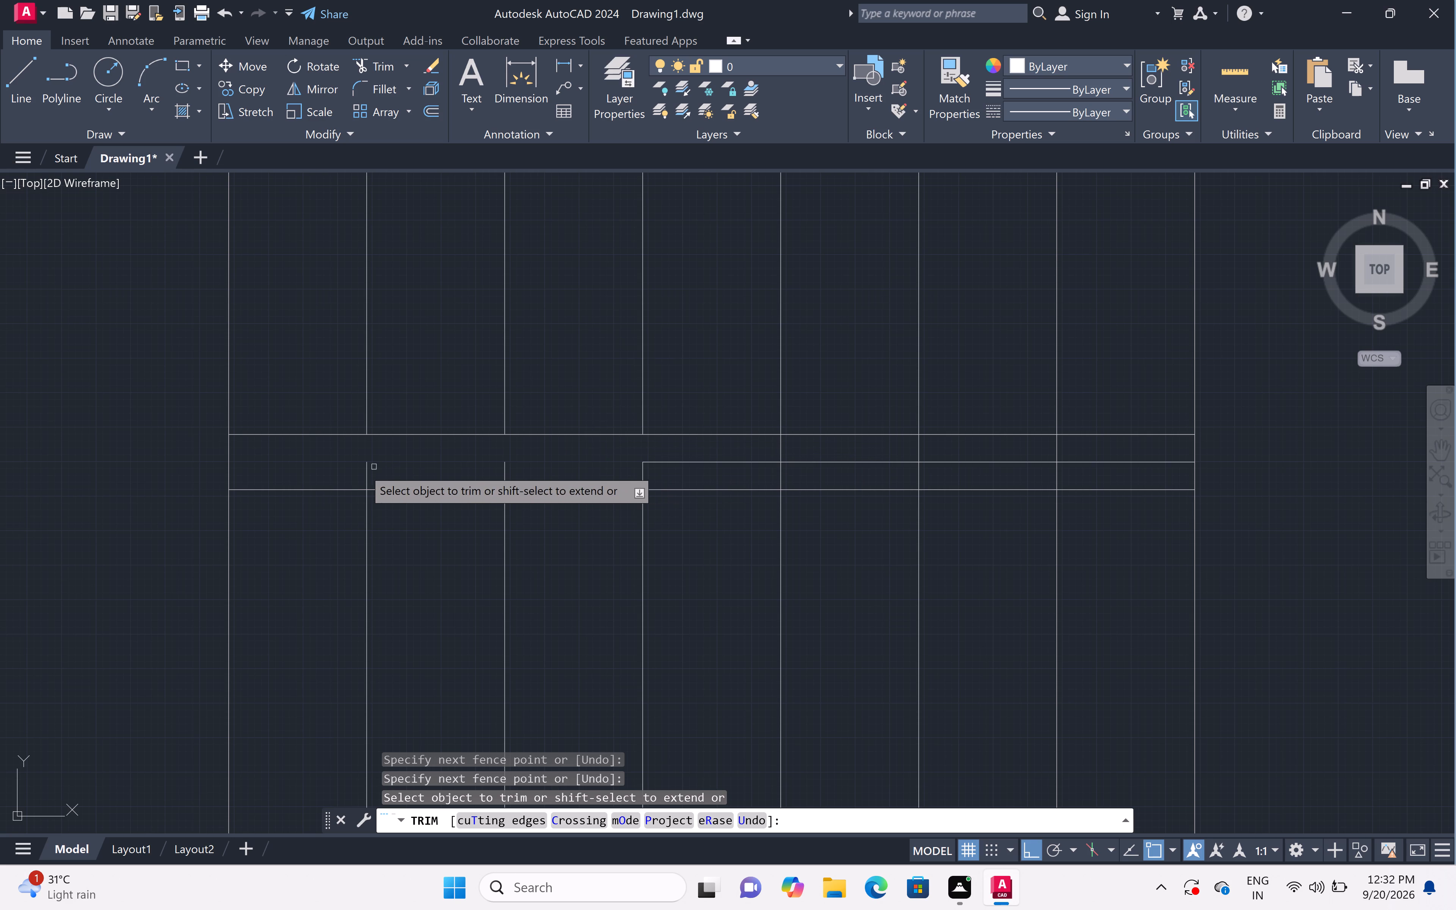
Trim the remaining tread pieces and the rest of the centre line between the divider's two outer lines.
left_click_drag(338, 470, 345, 469)
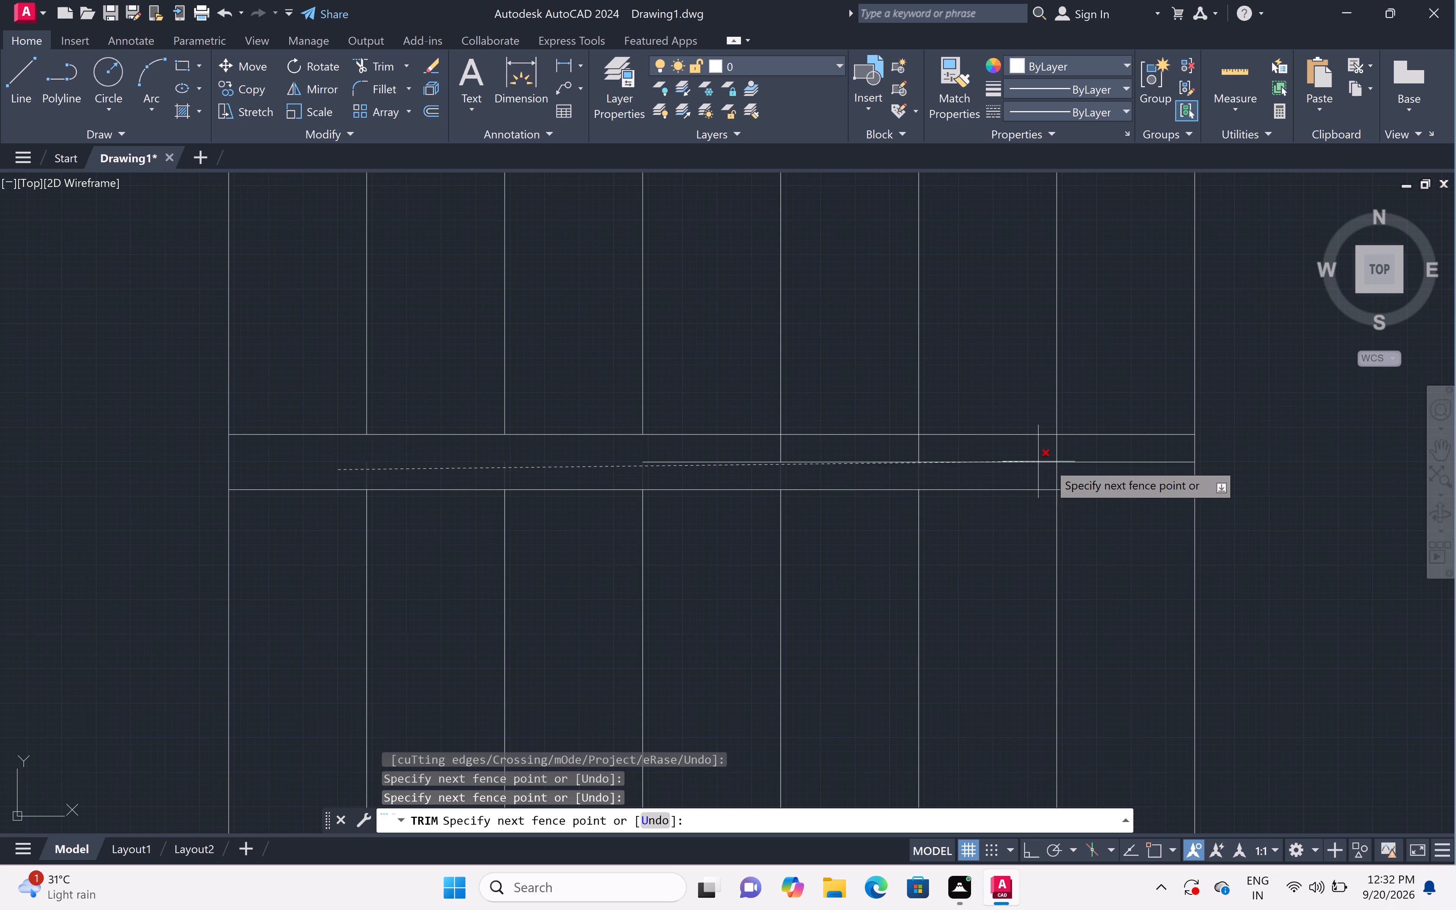
double_click(1089, 474)
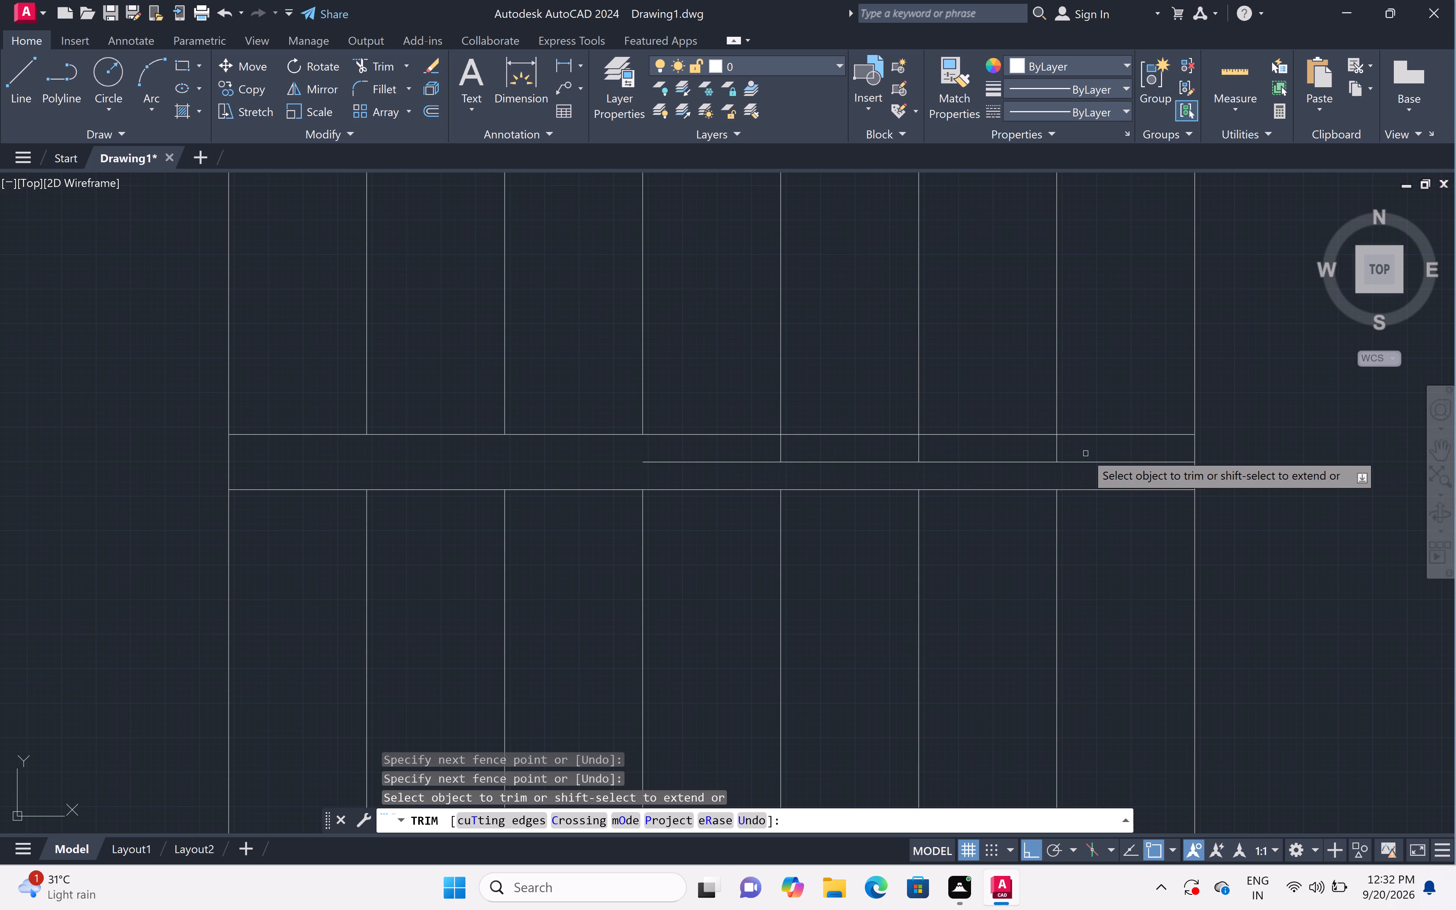
left_click(1084, 450)
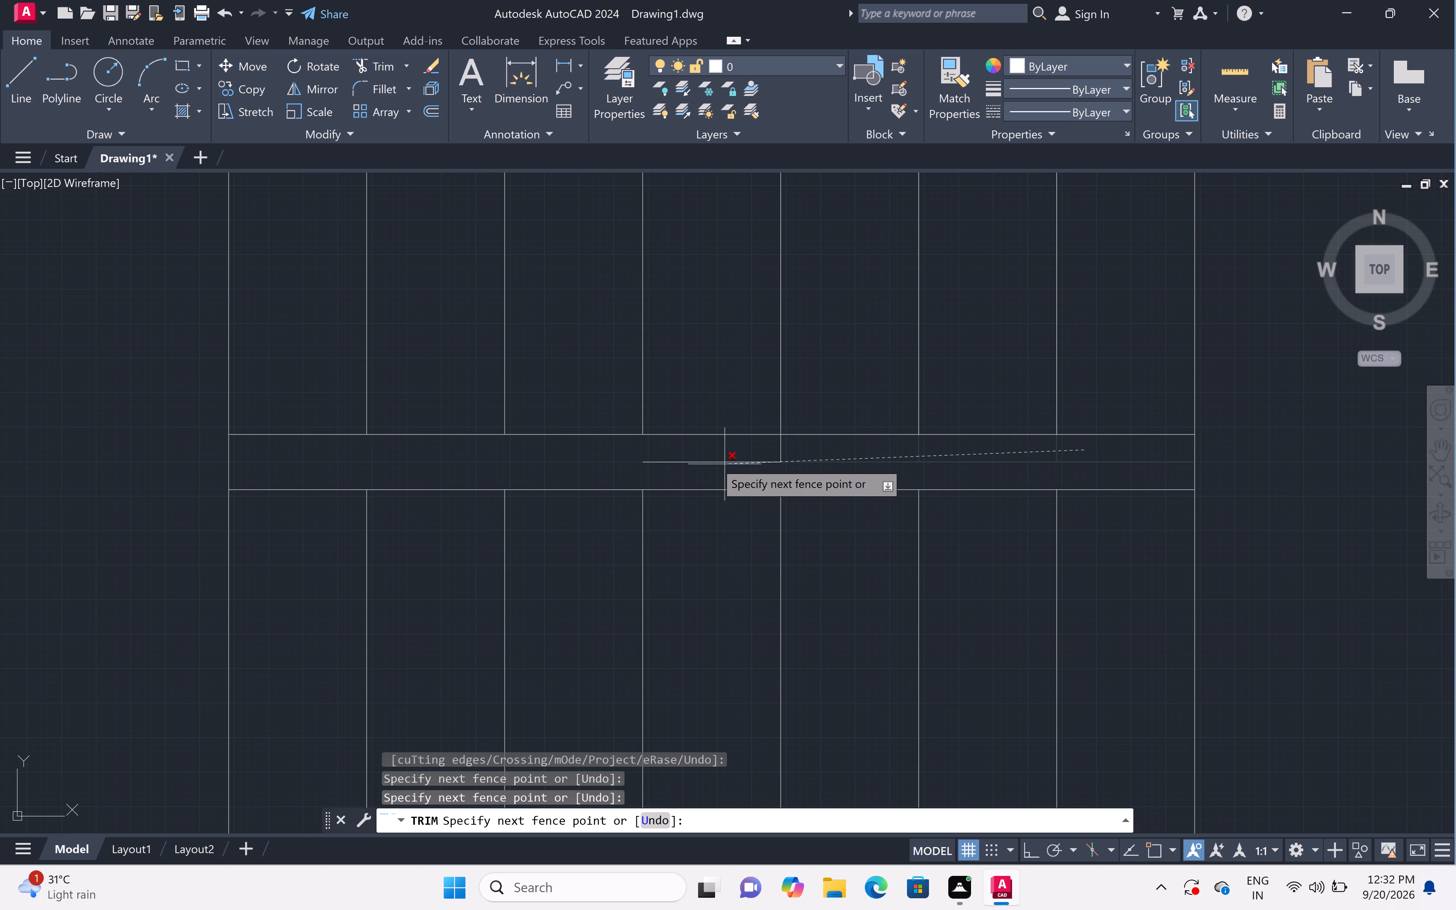
left_click(674, 451)
double_click(682, 452)
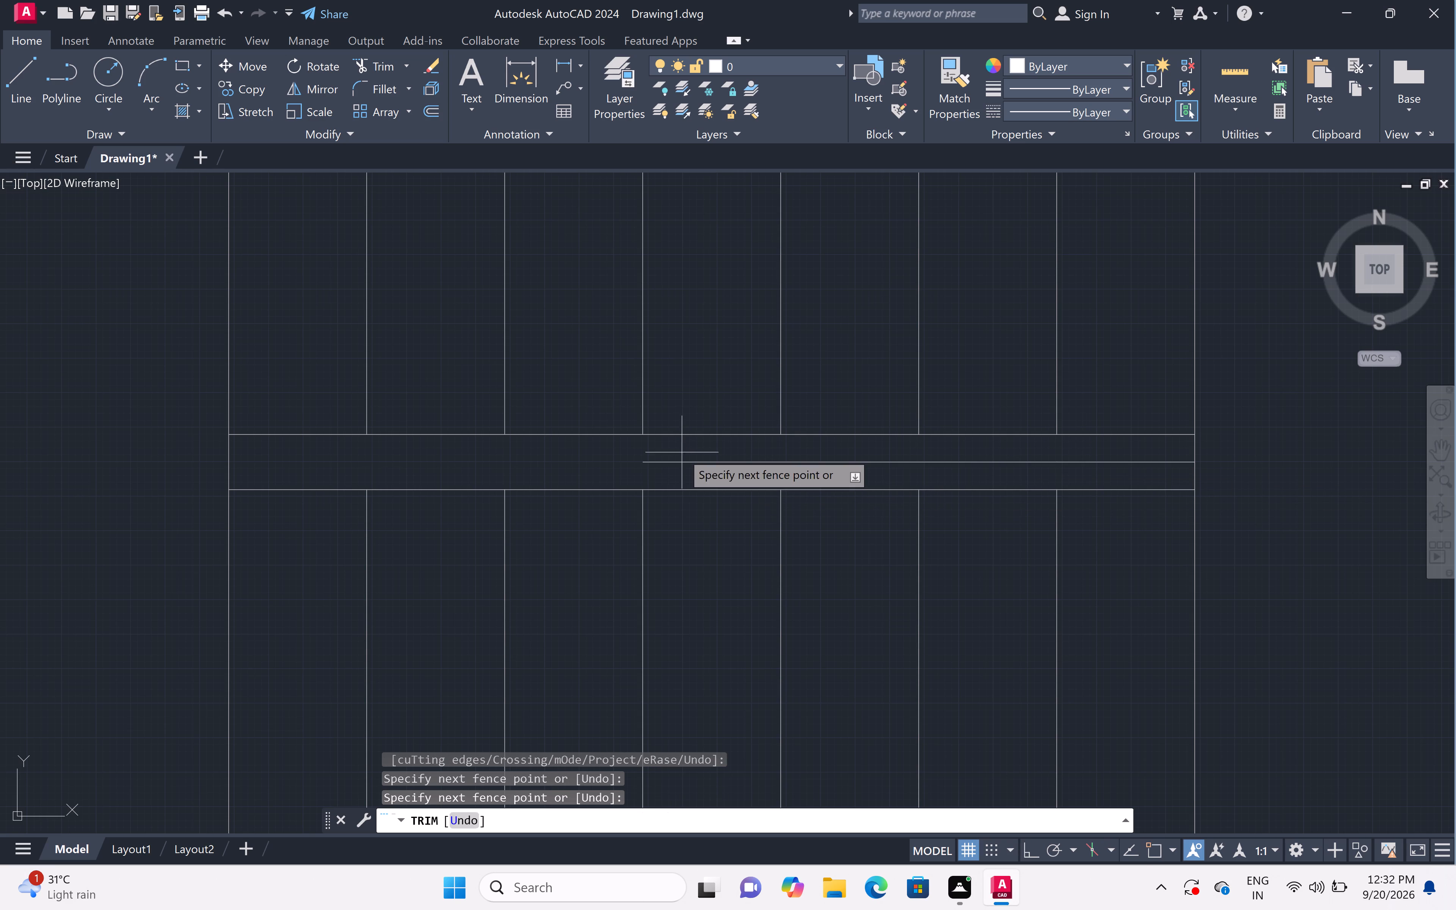
left_click(733, 464)
Look over the whole floor plan and the trimmed staircase, and end the Trim command.
scroll(738, 458, "down", 4)
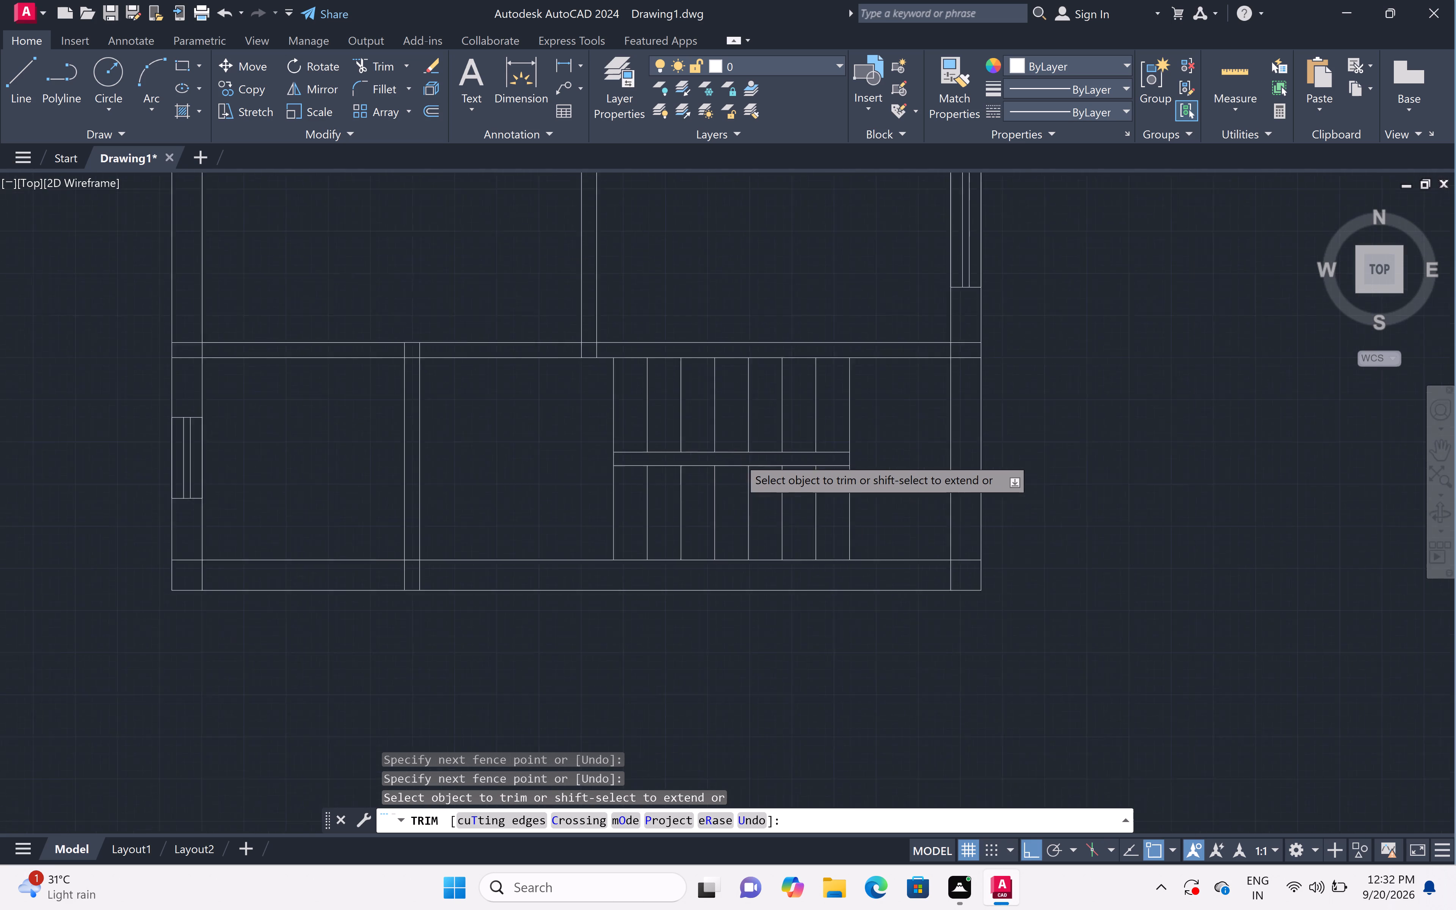
scroll(819, 417, "down", 3)
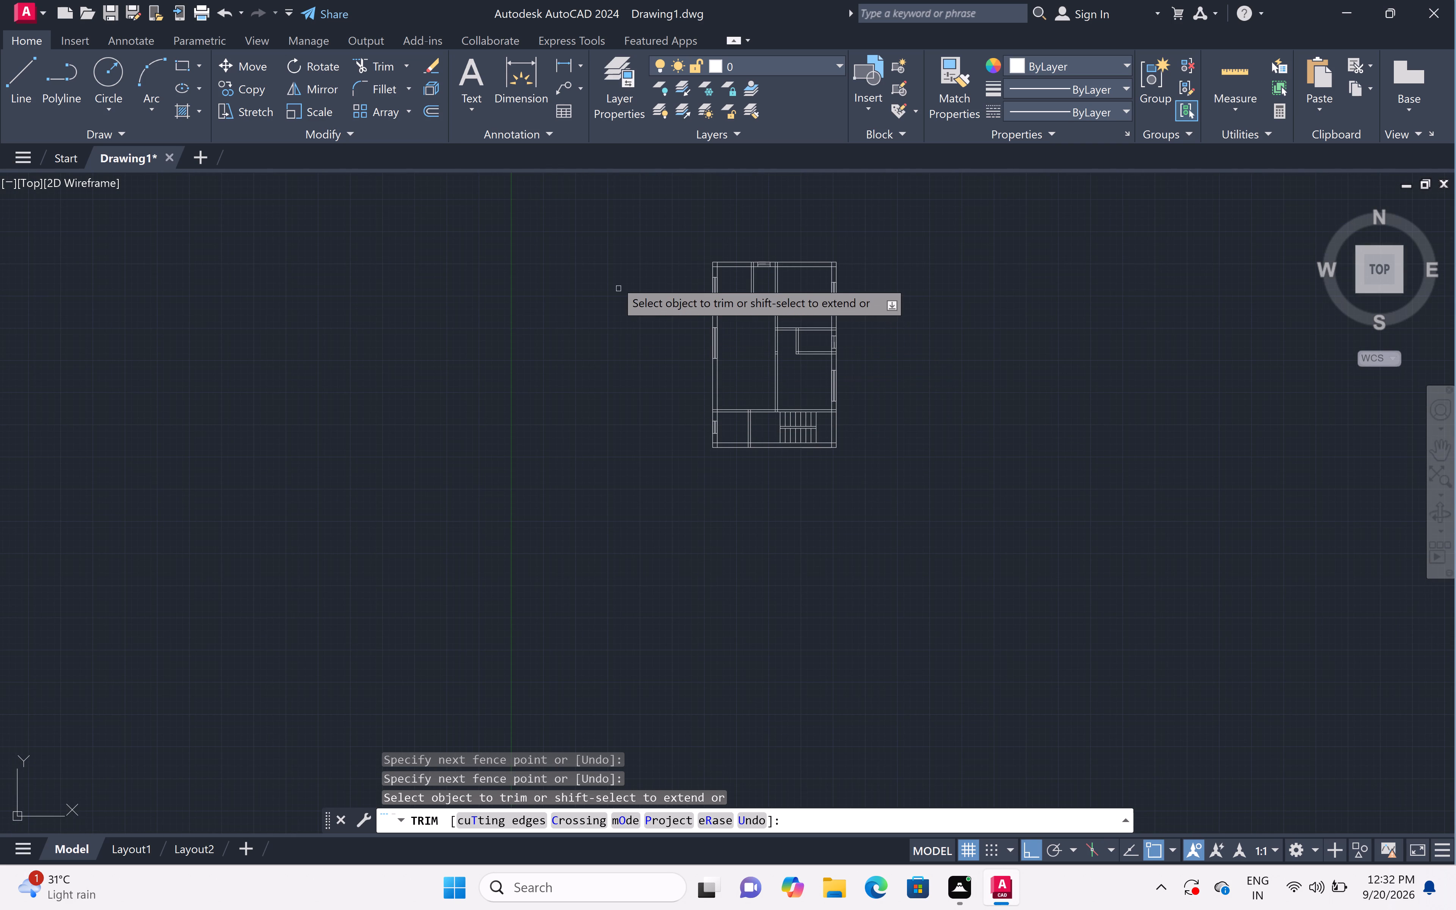
scroll(614, 277, "up", 2)
scroll(617, 278, "down", 1)
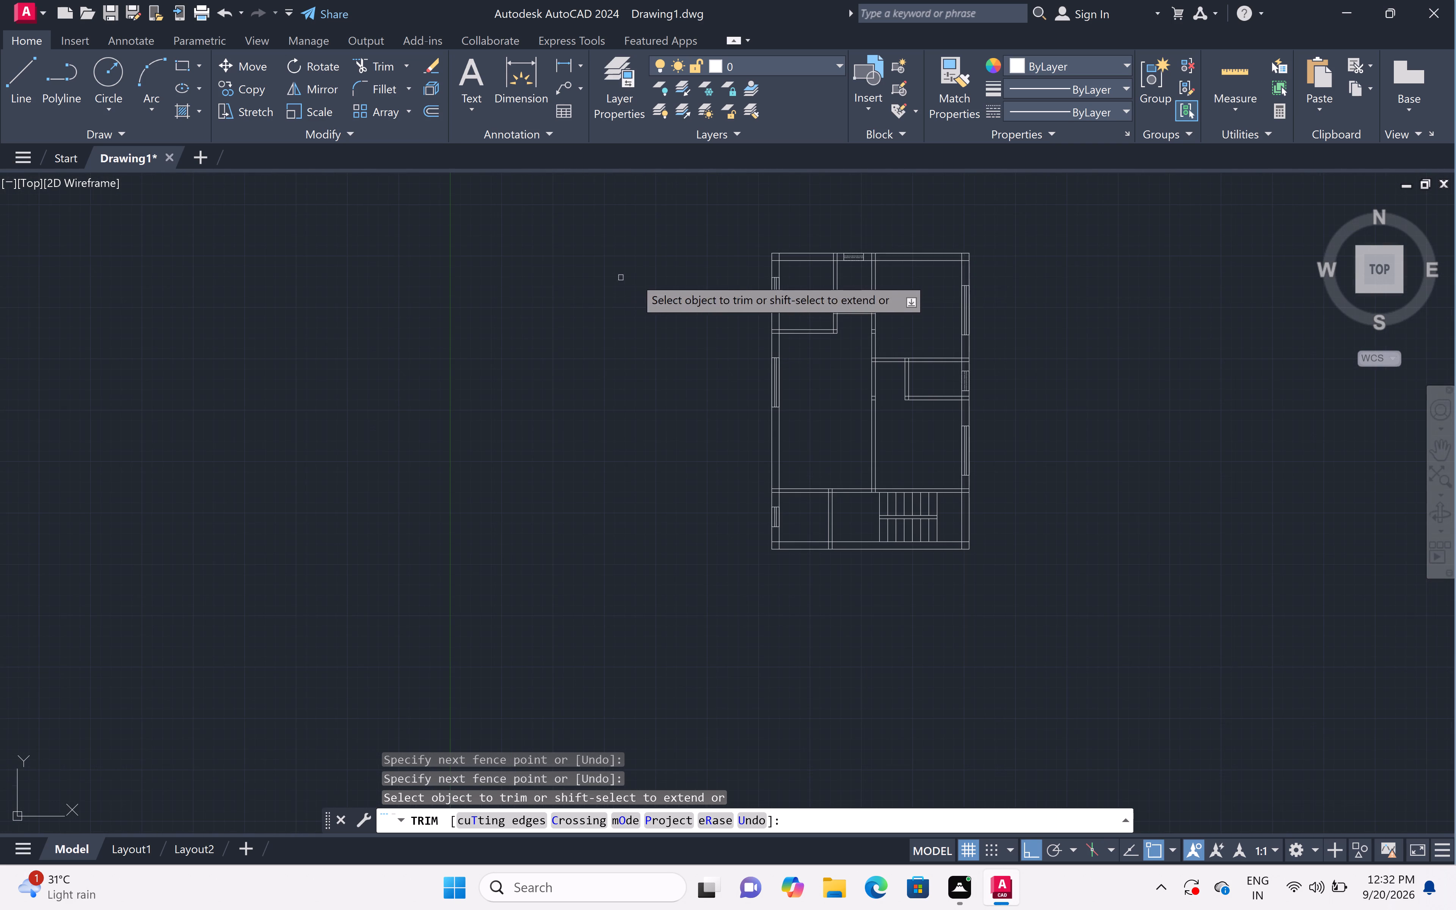
scroll(1037, 230, "up", 1)
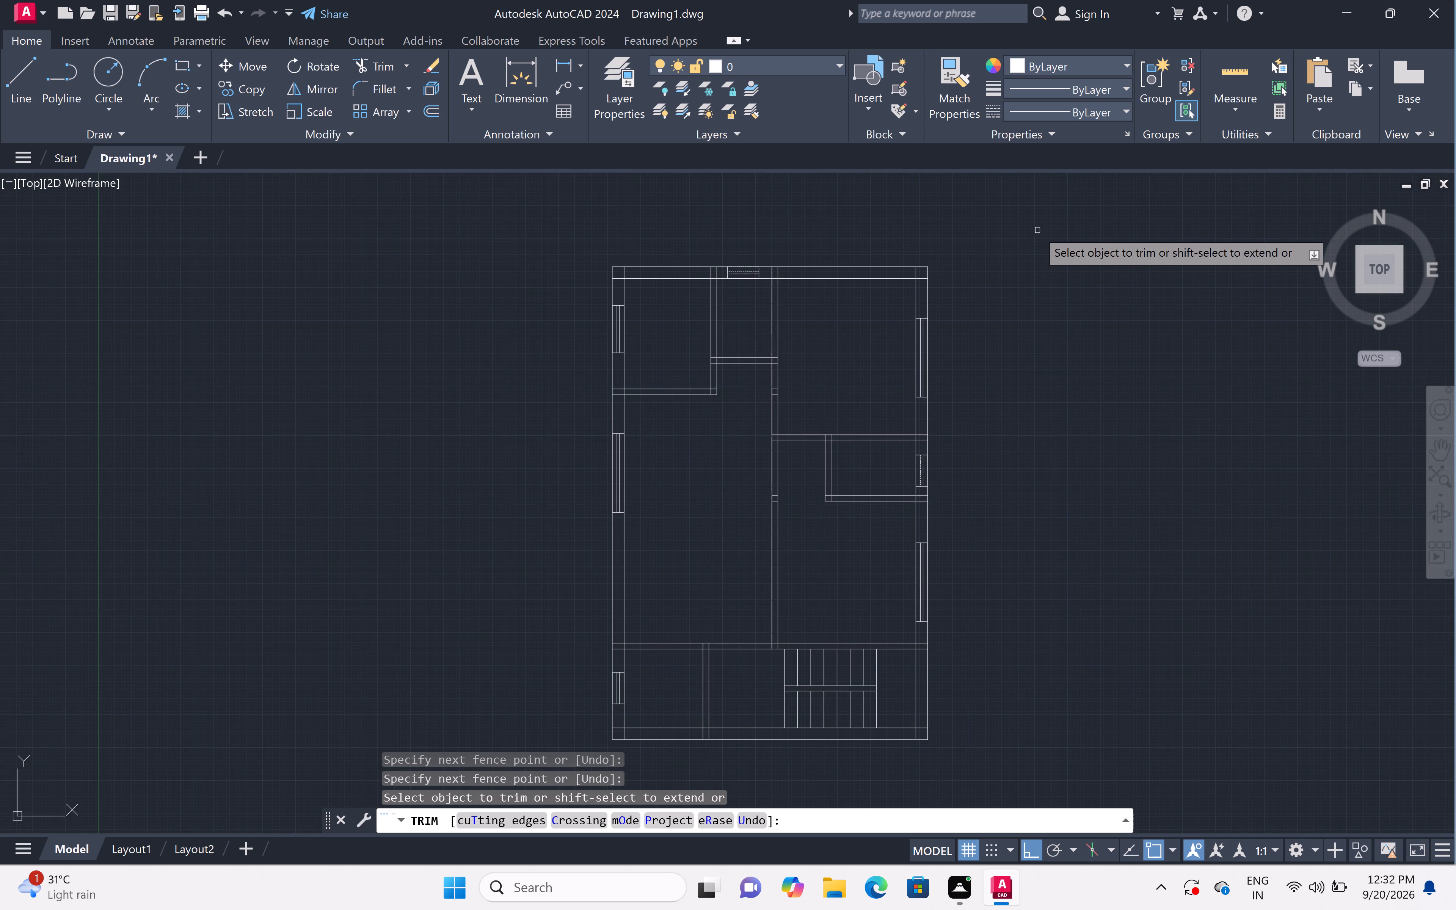
scroll(1037, 230, "down", 1)
scroll(1168, 313, "up", 1)
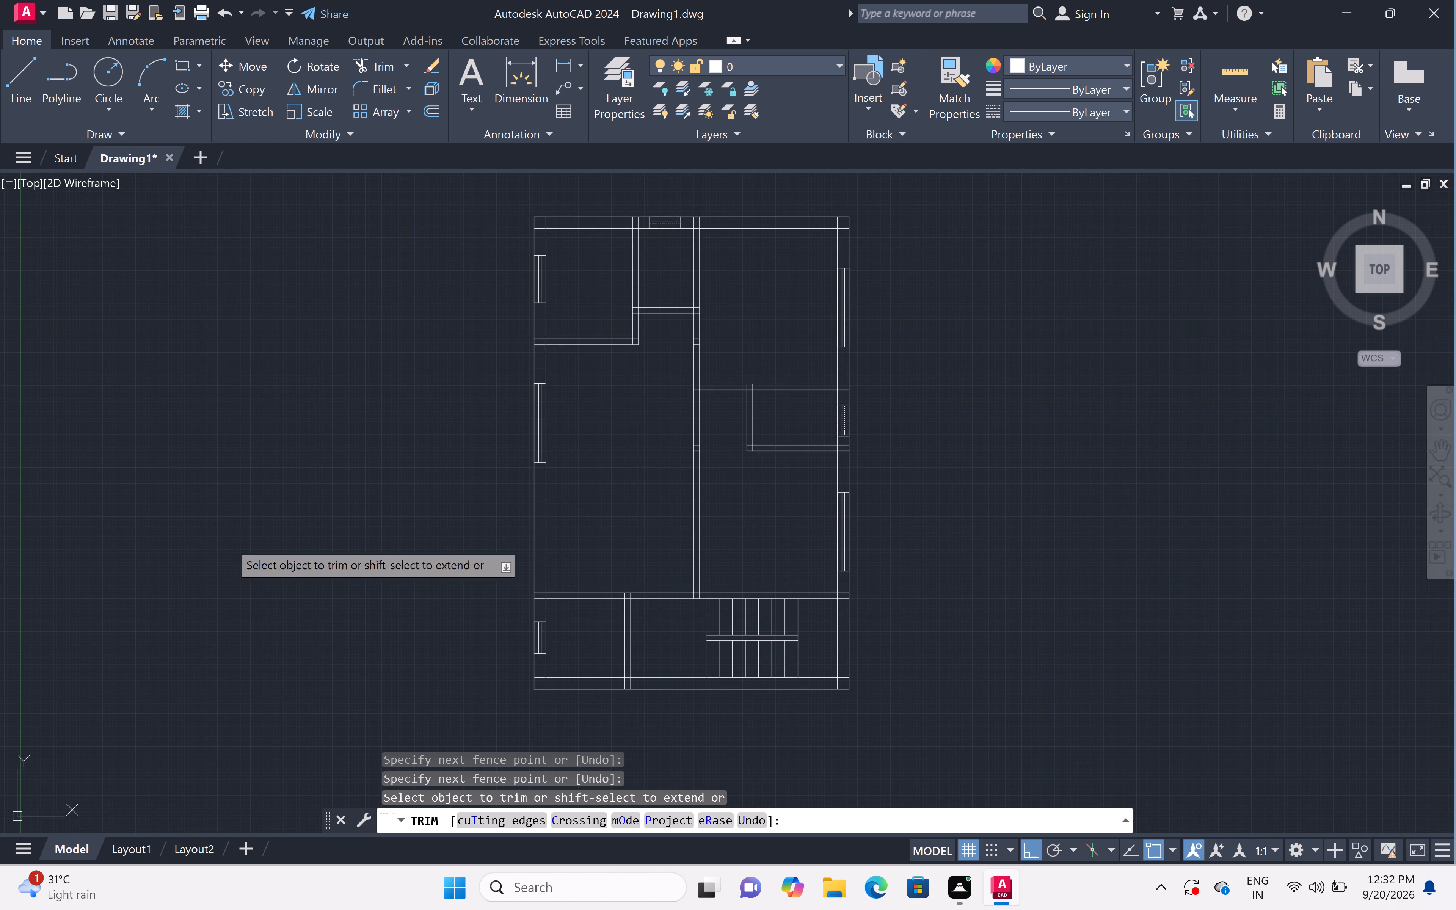
scroll(144, 477, "up", 1)
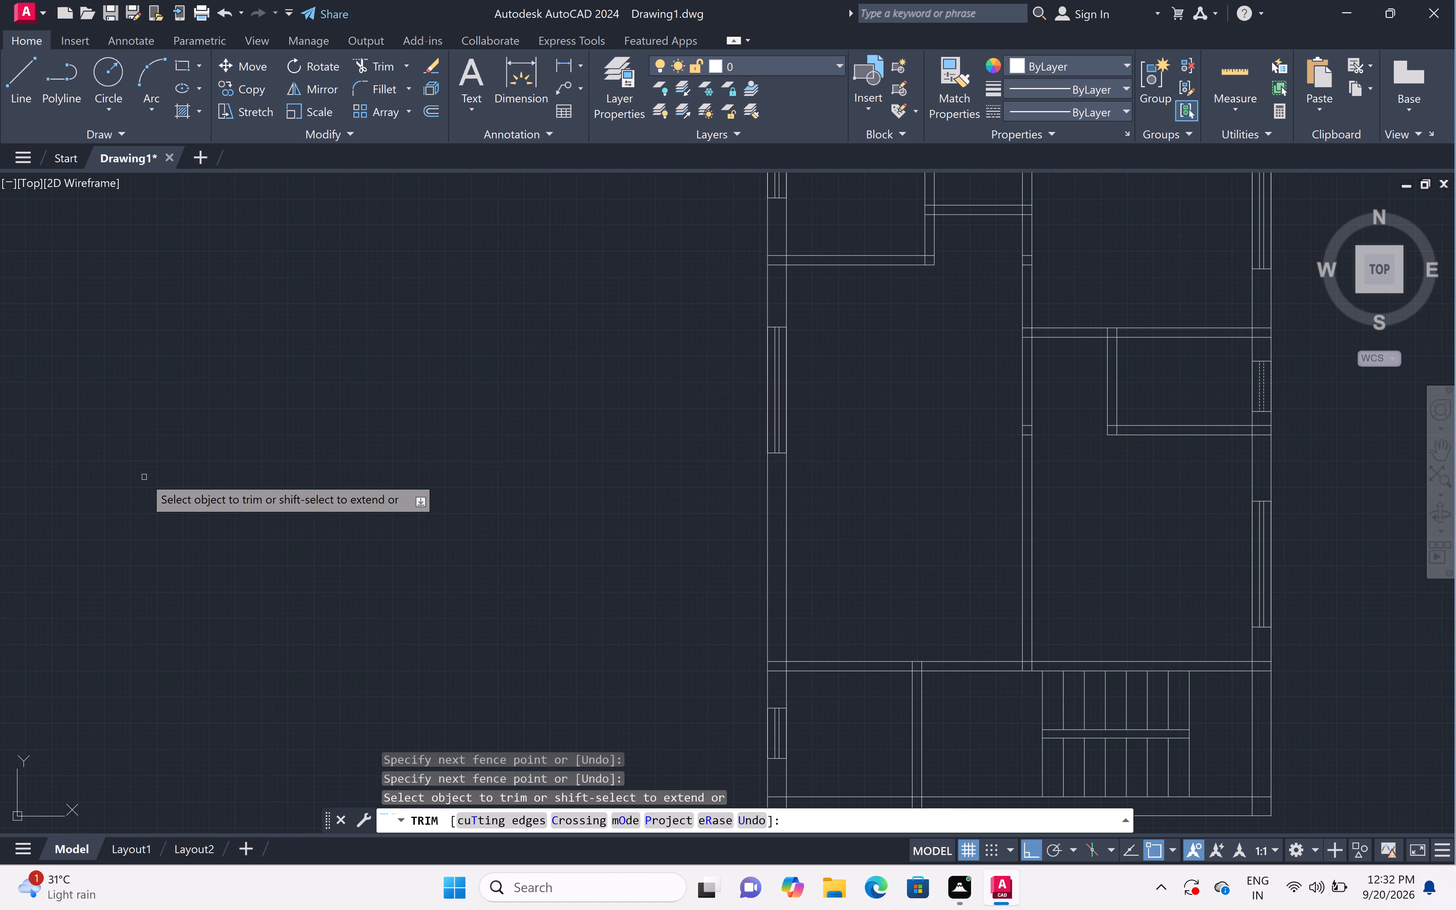
scroll(144, 477, "down", 1)
scroll(359, 472, "up", 1)
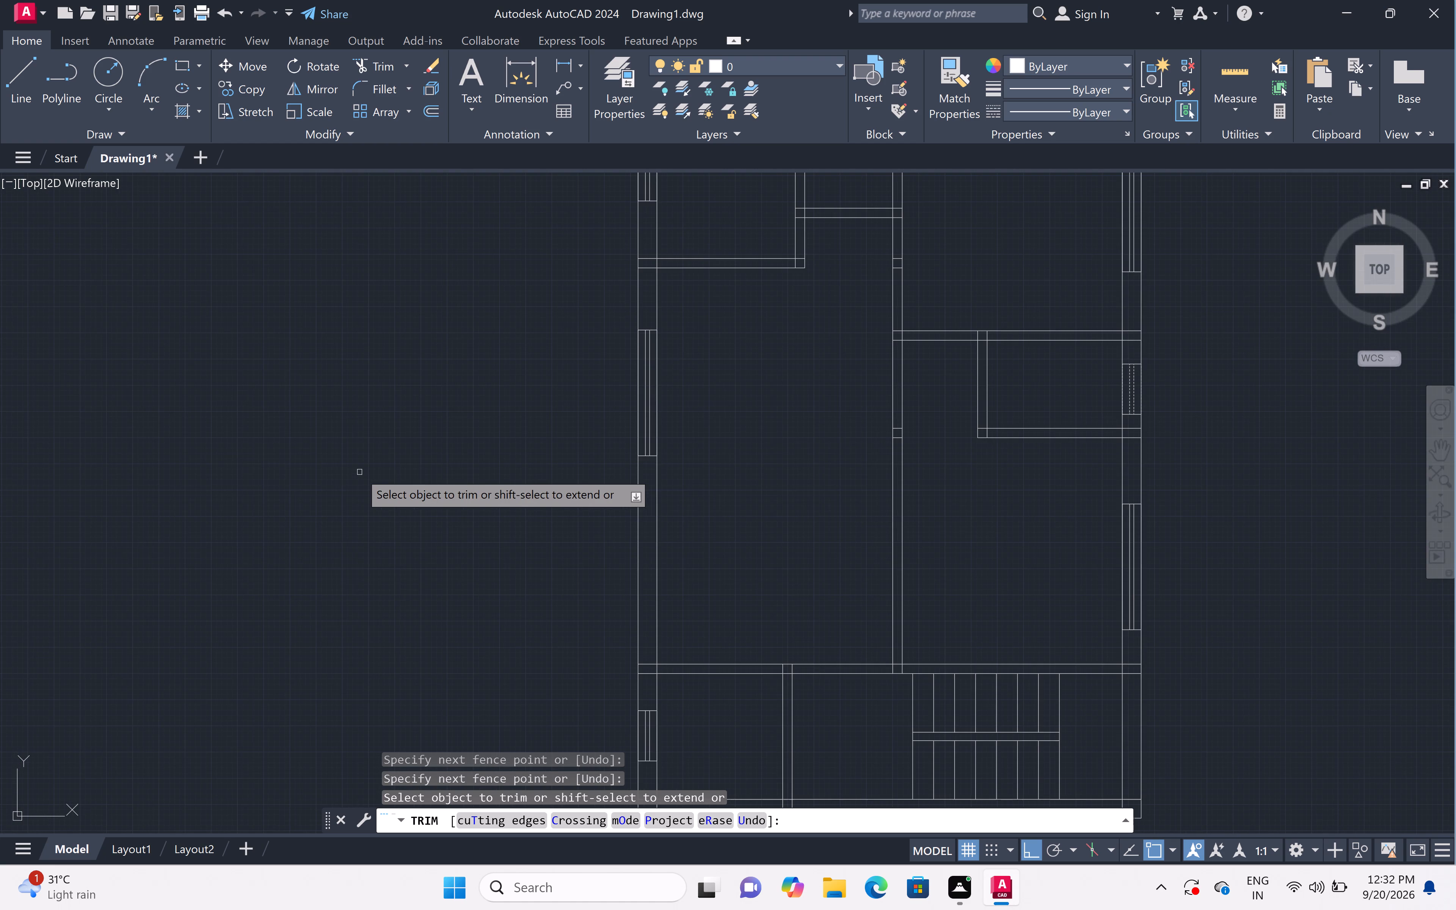
scroll(359, 472, "down", 1)
scroll(611, 632, "up", 2)
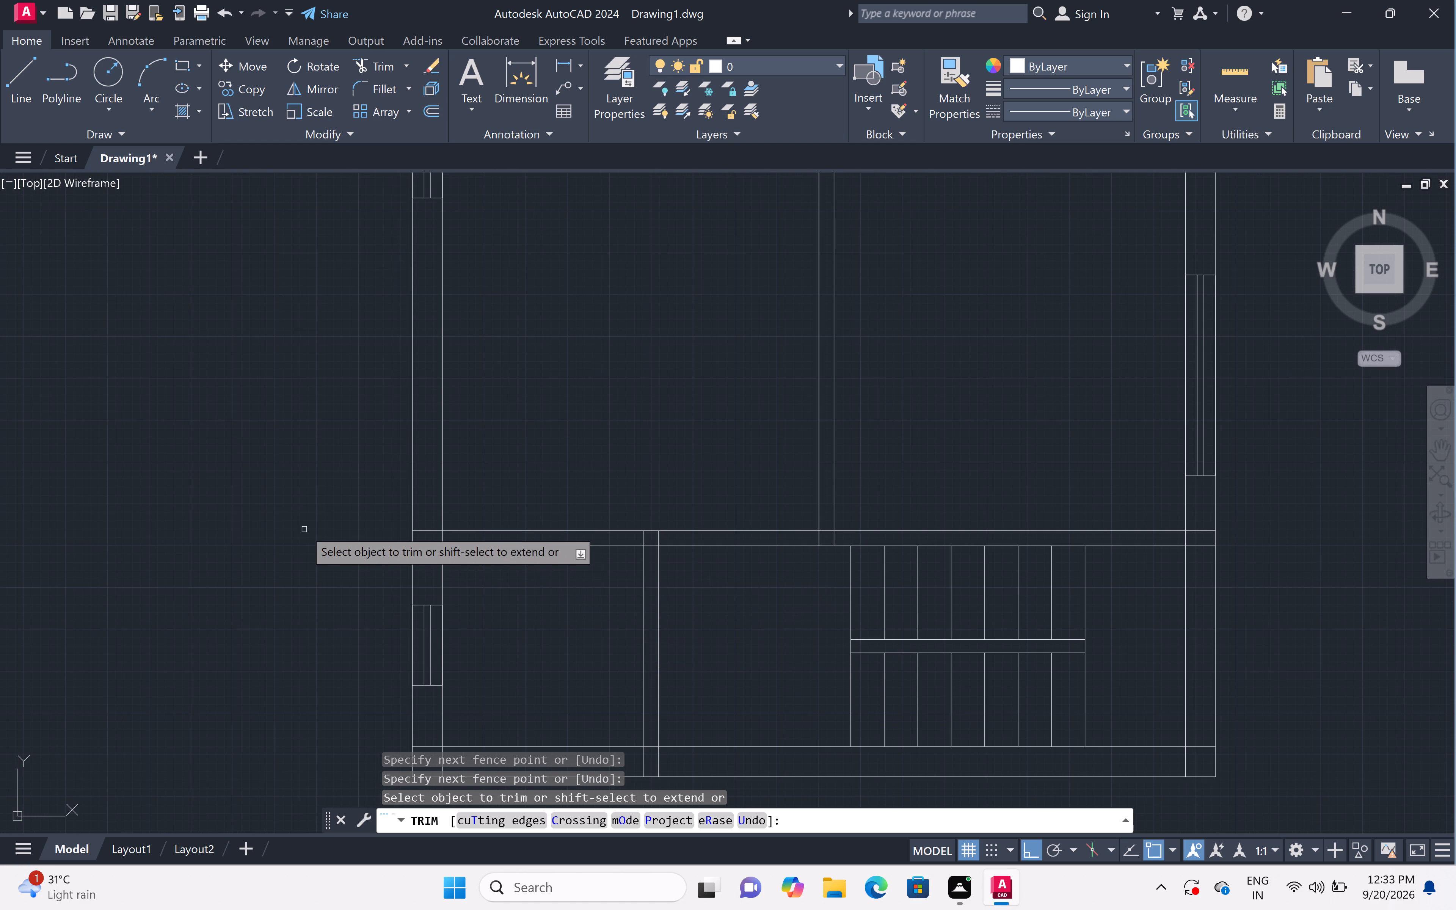
key("Escape")
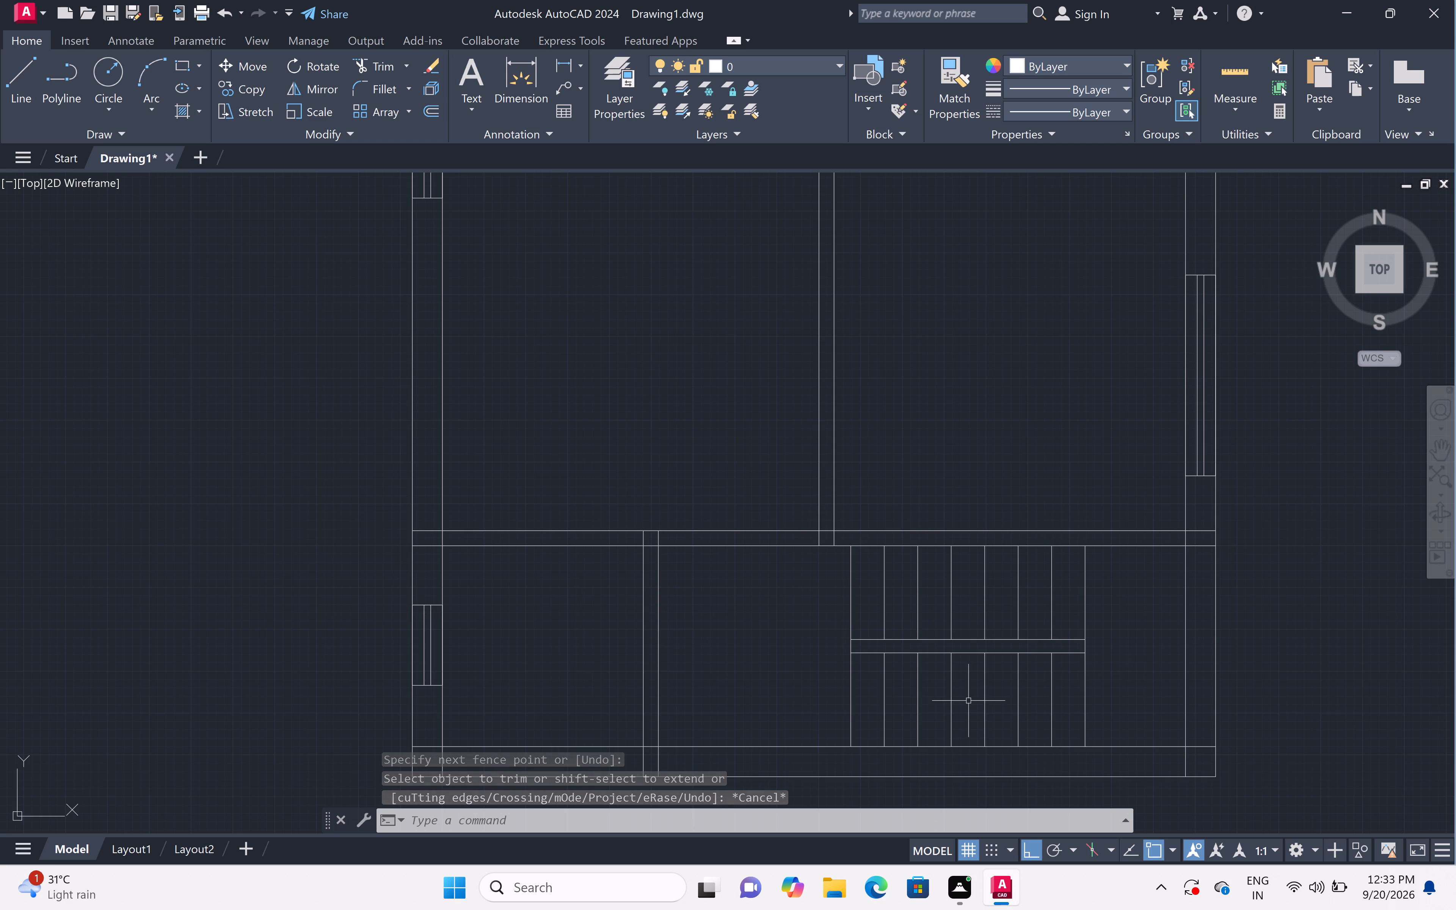
Close the divider's east end with lines running 2" east from its upper line, 4" south, and back to its lower line.
scroll(952, 668, "up", 2)
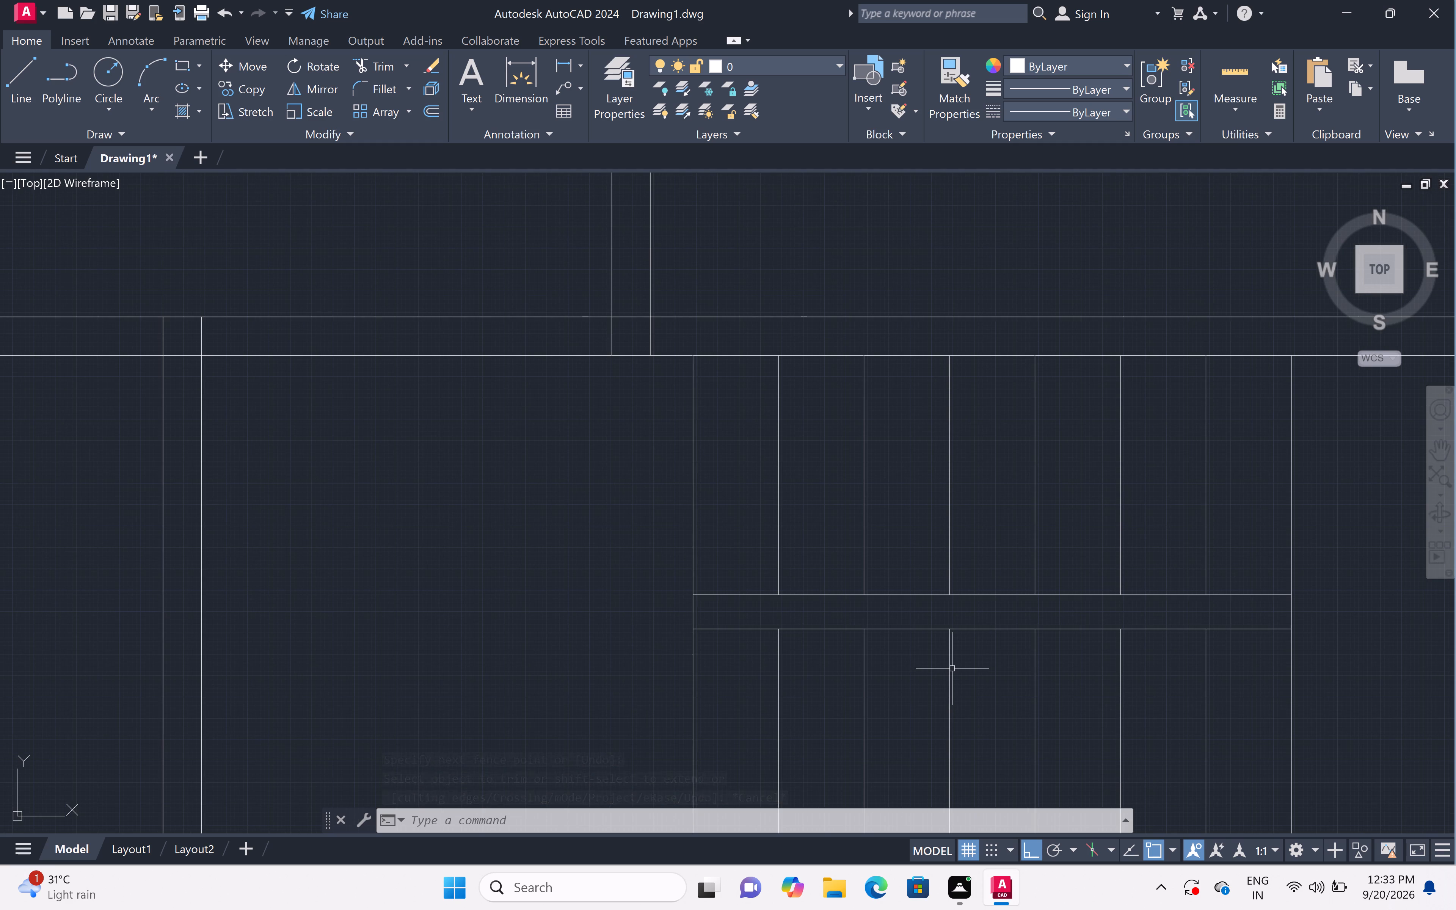
key("l")
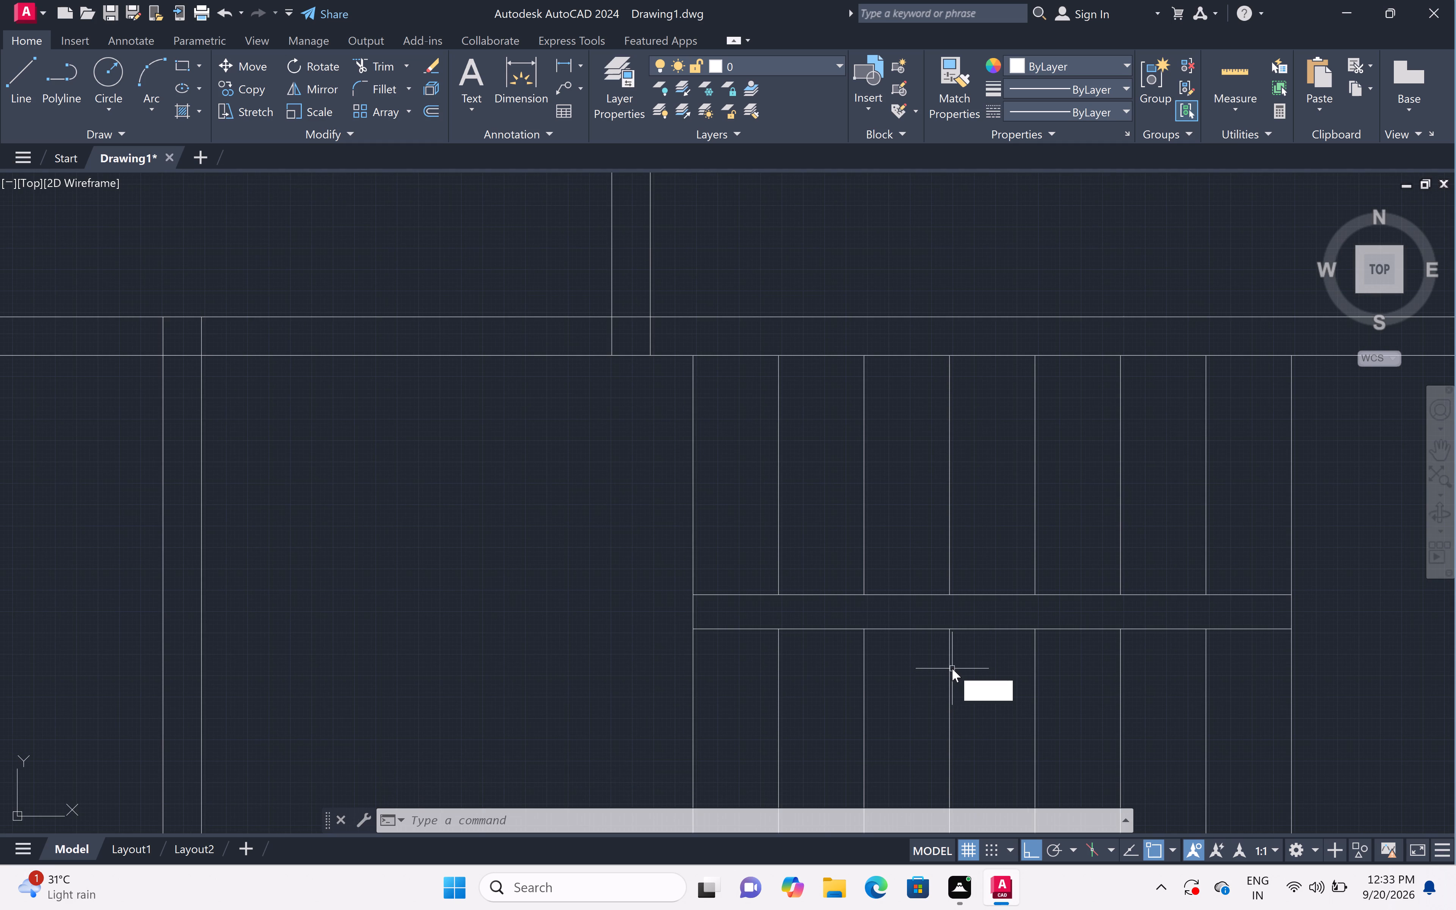
key("space")
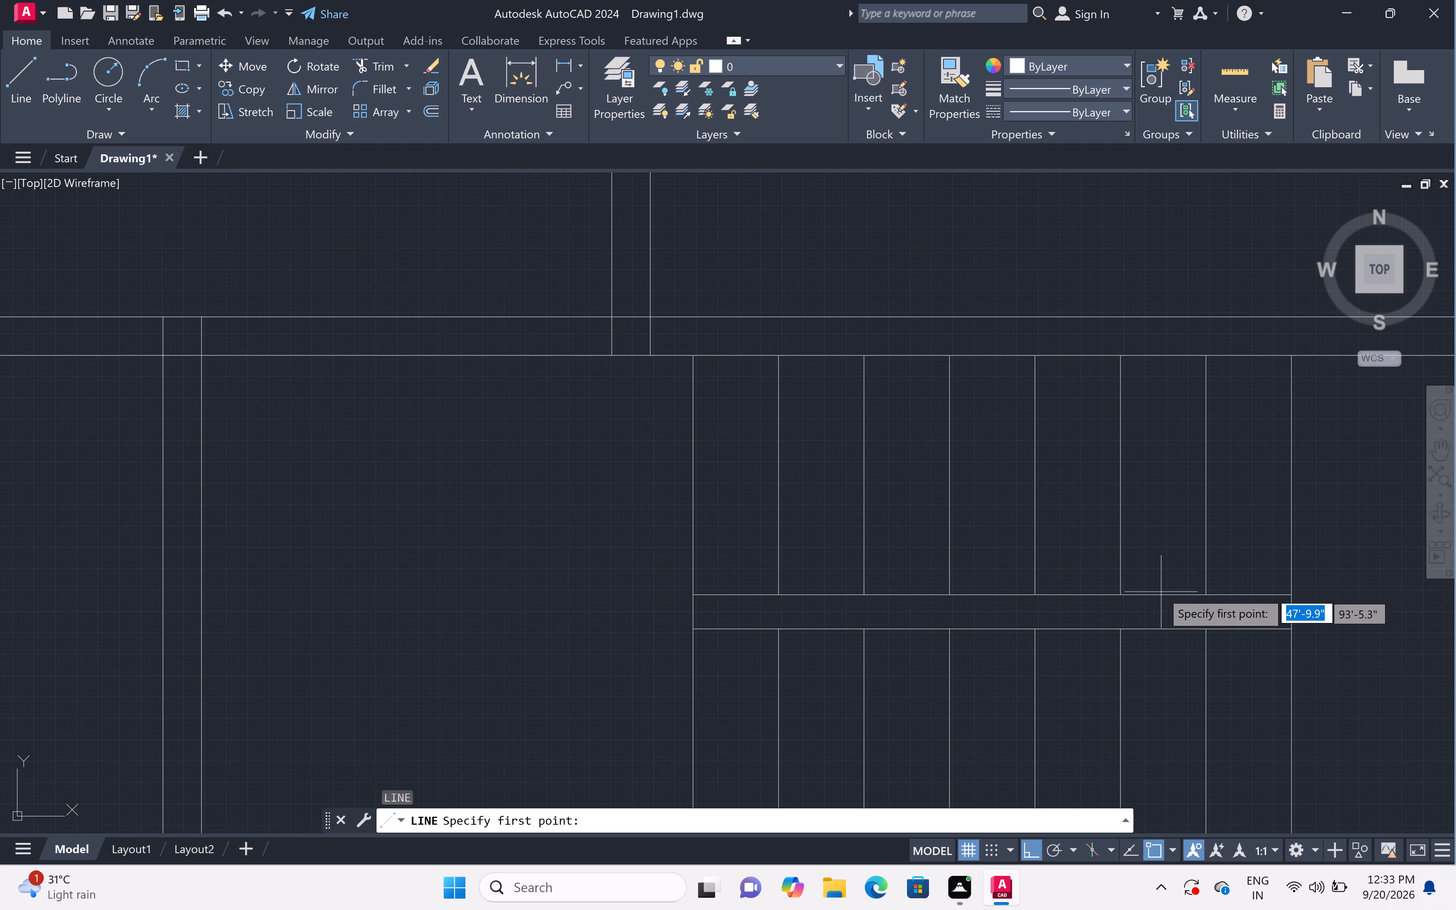
left_click(1294, 592)
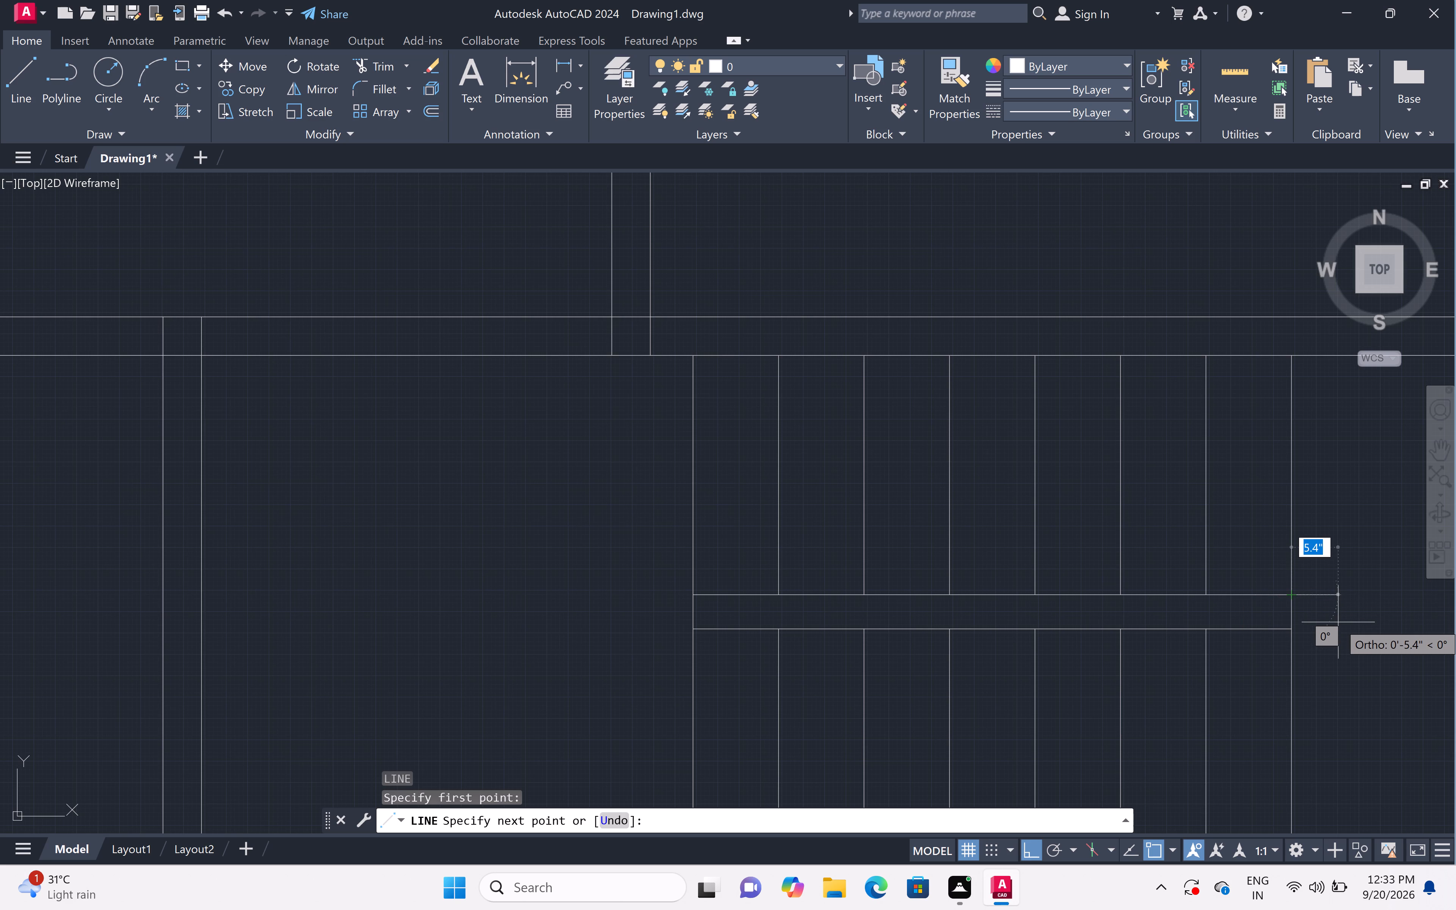
key("2")
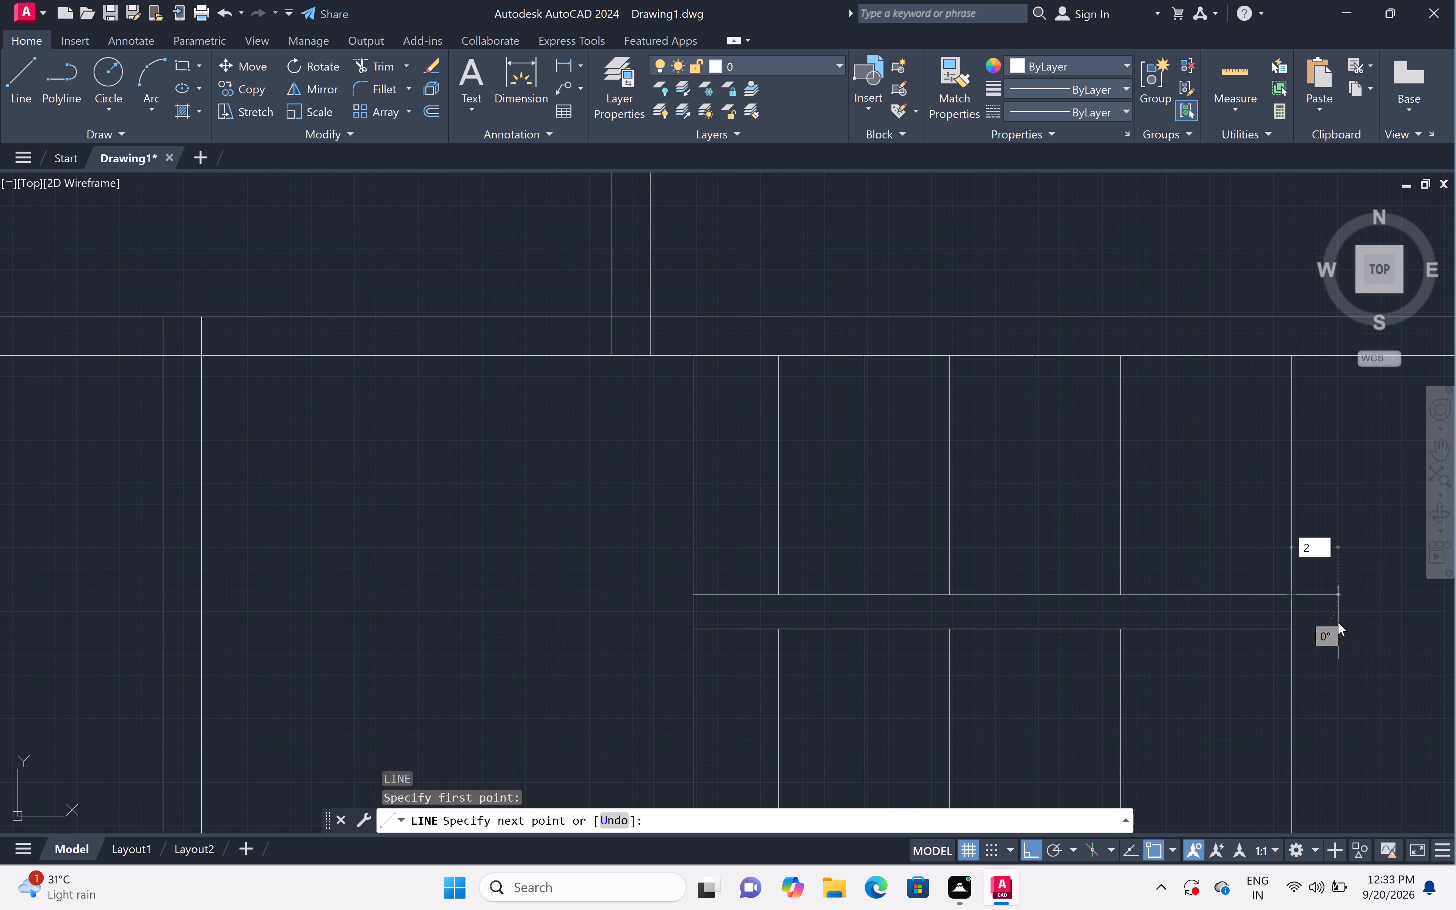
type("\"")
key("space")
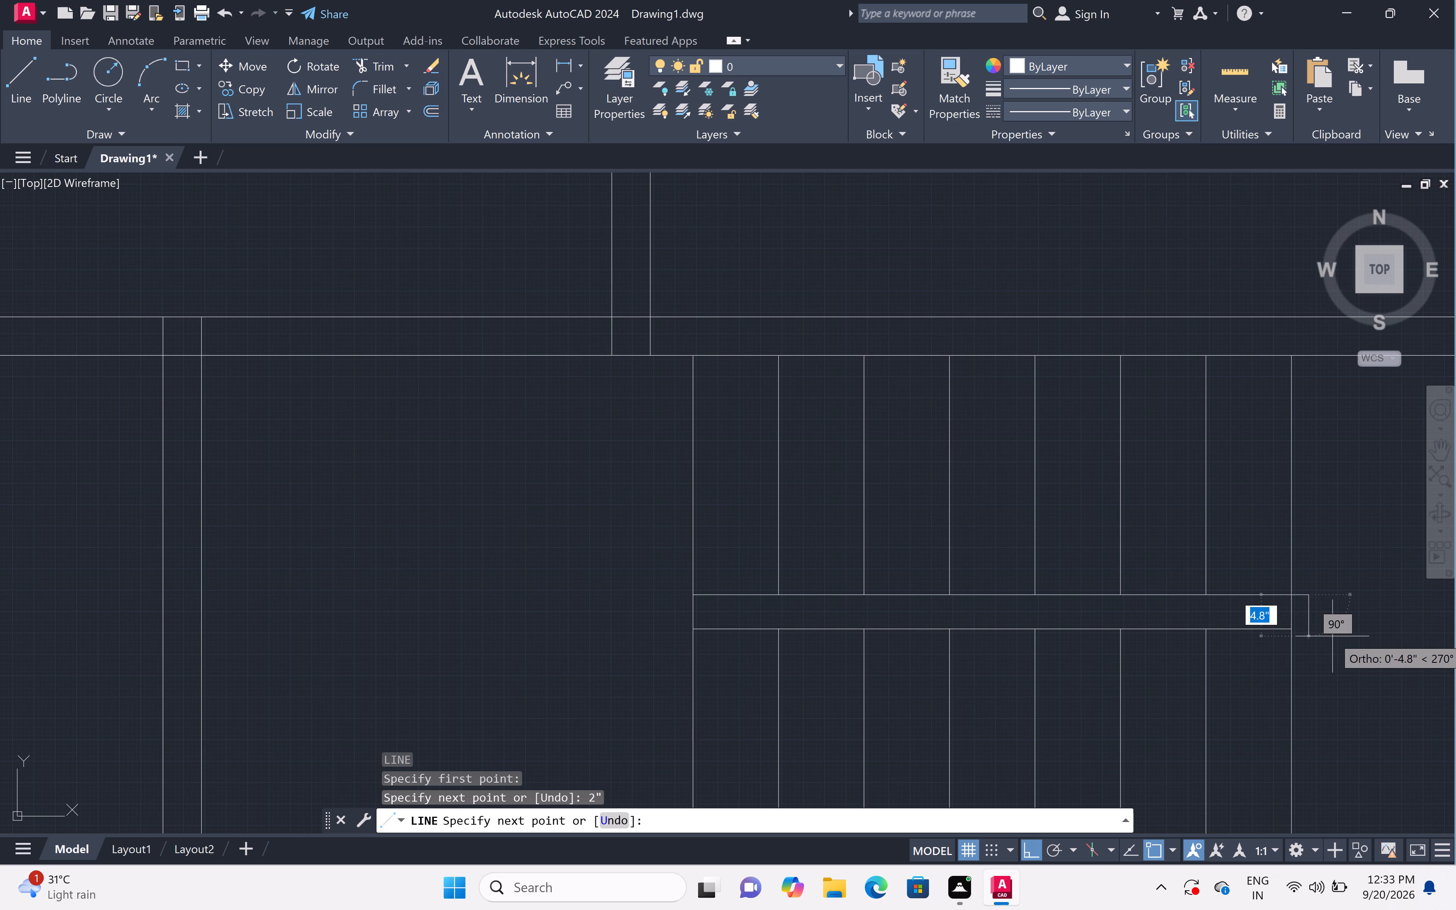
key("4")
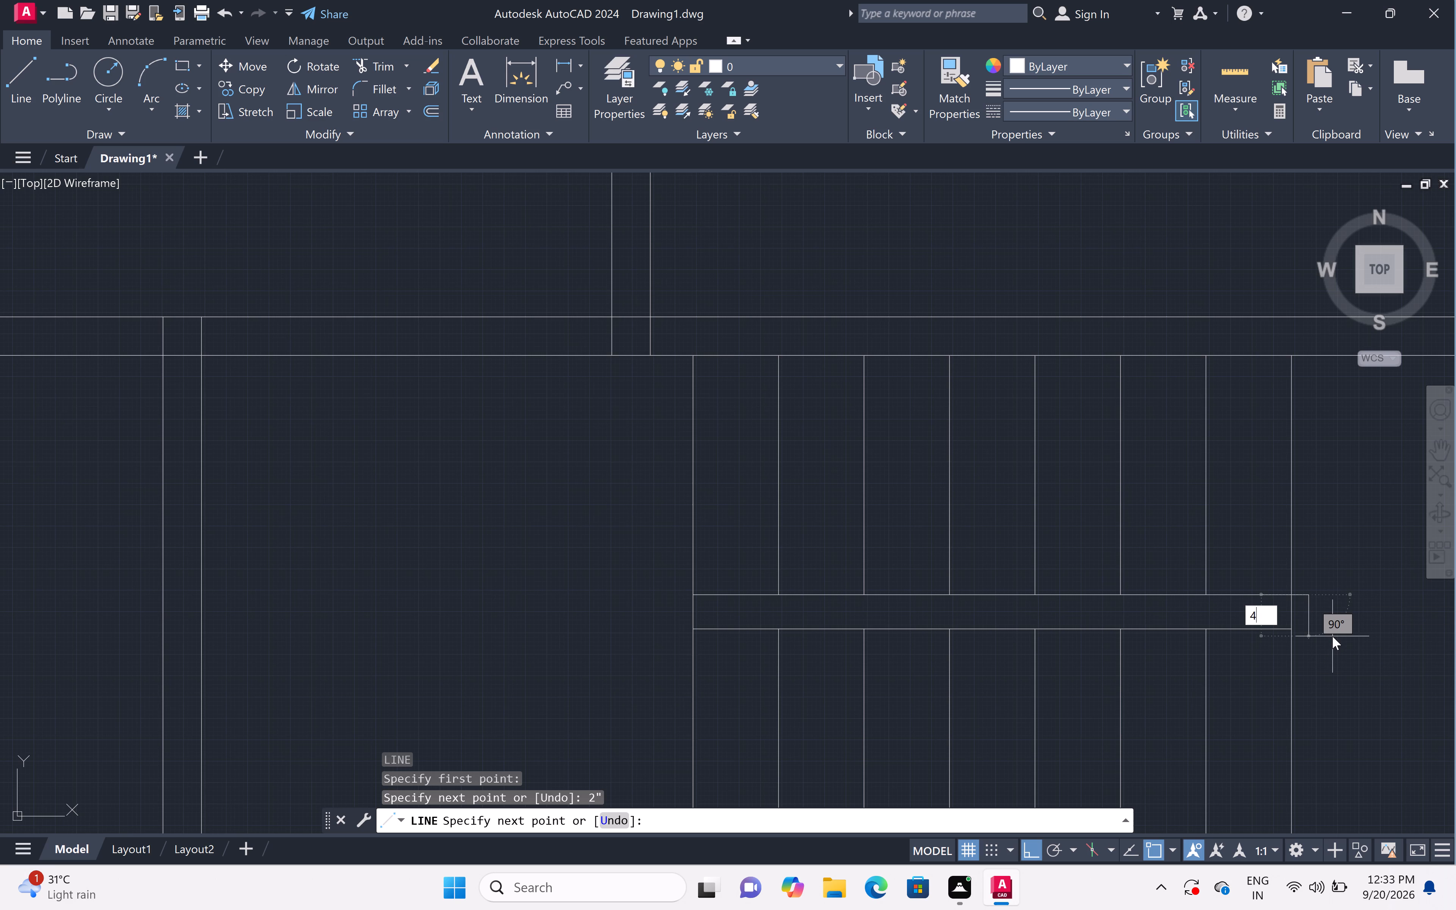
type("\"")
key("space")
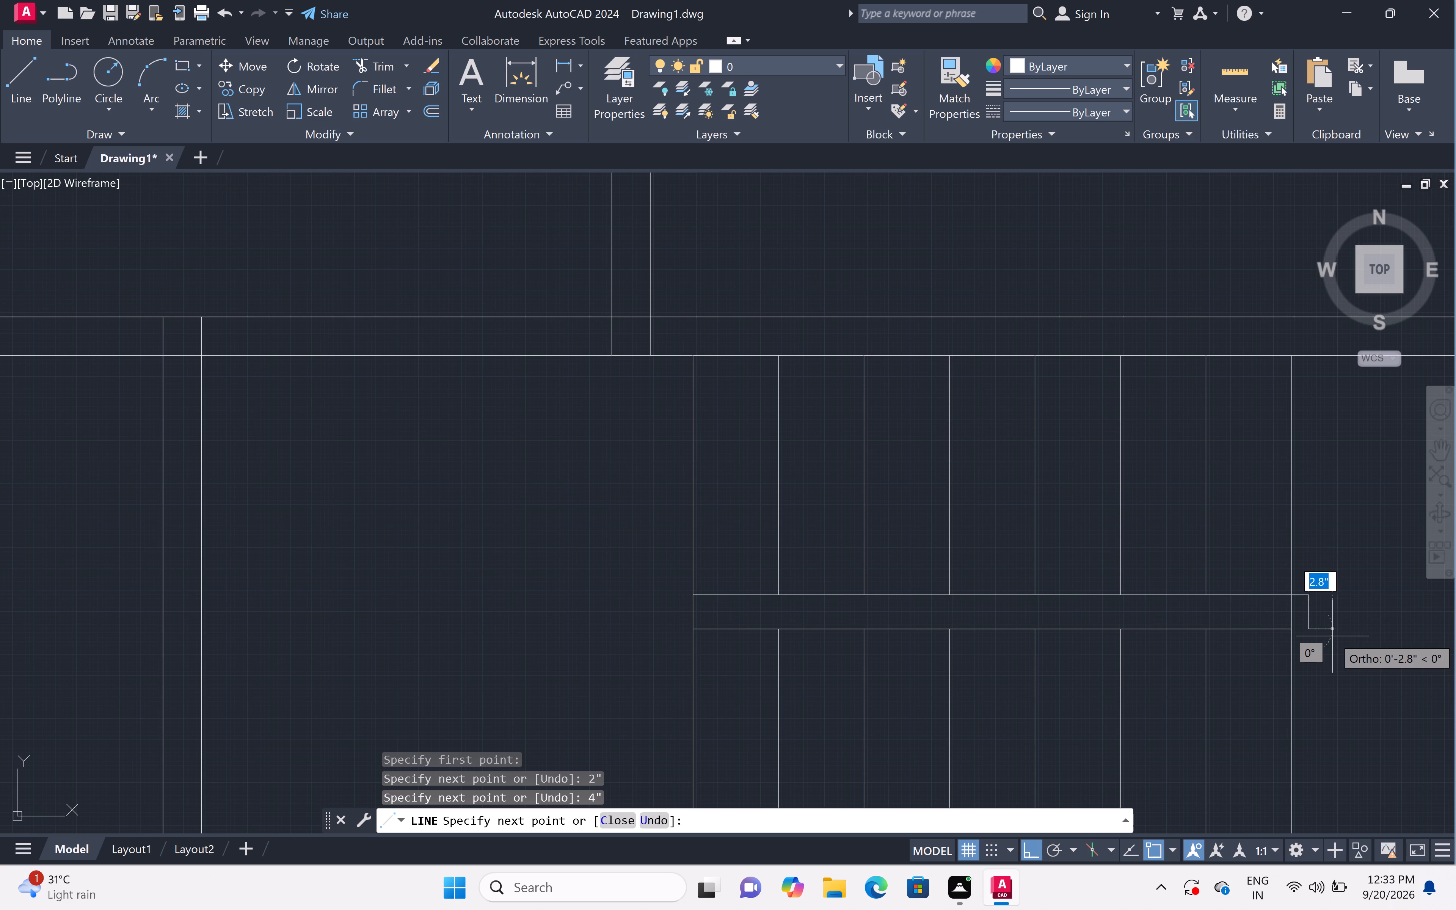
left_click(1290, 632)
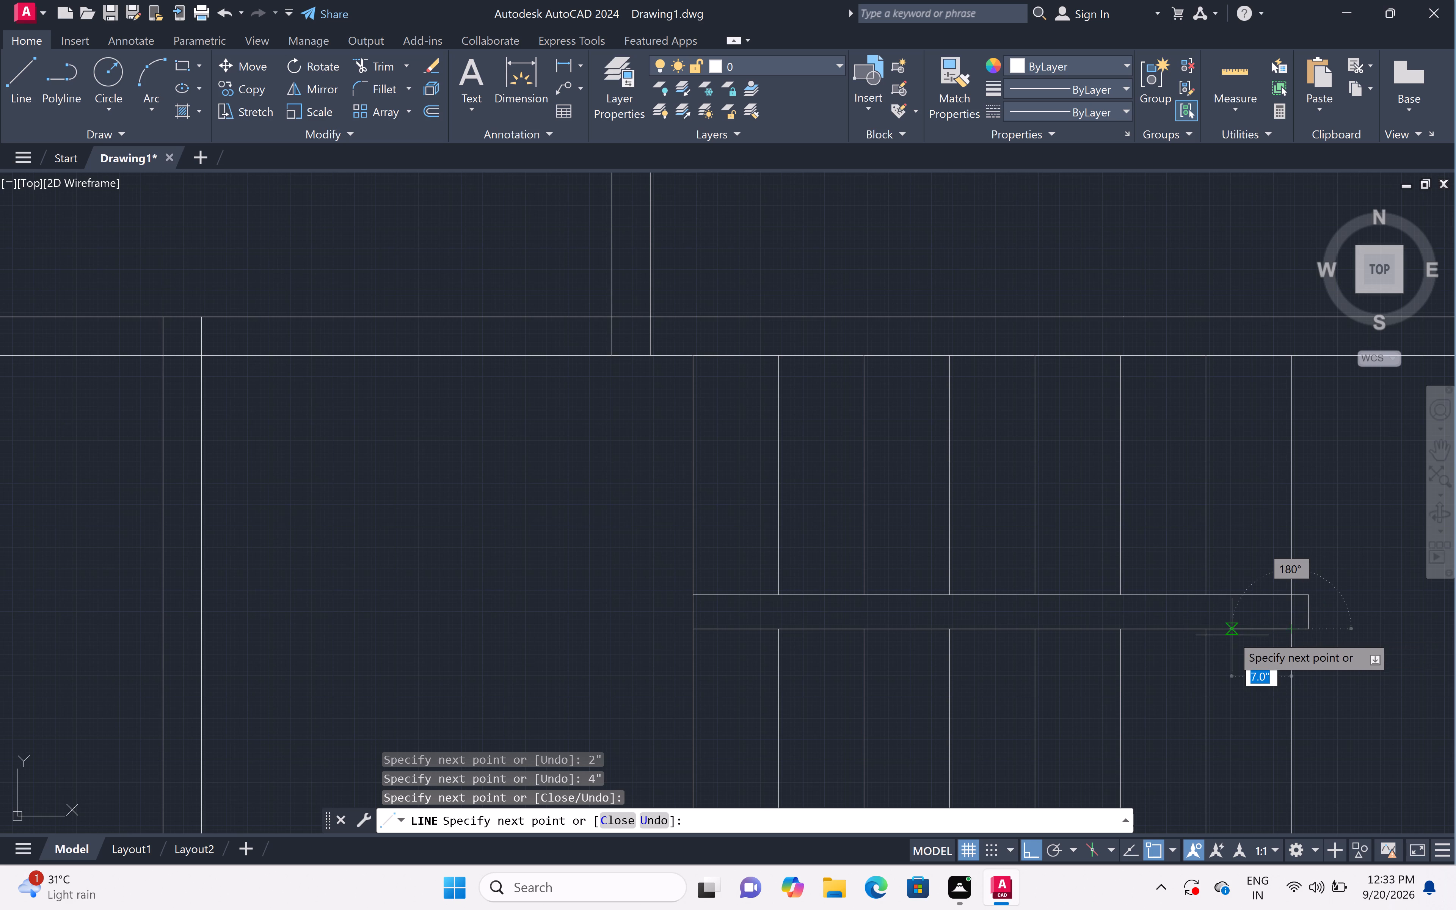
key("space")
Close the divider's west end with lines running 2" west from its upper line, 4" south, and back to its lower line.
scroll(1240, 619, "down", 2)
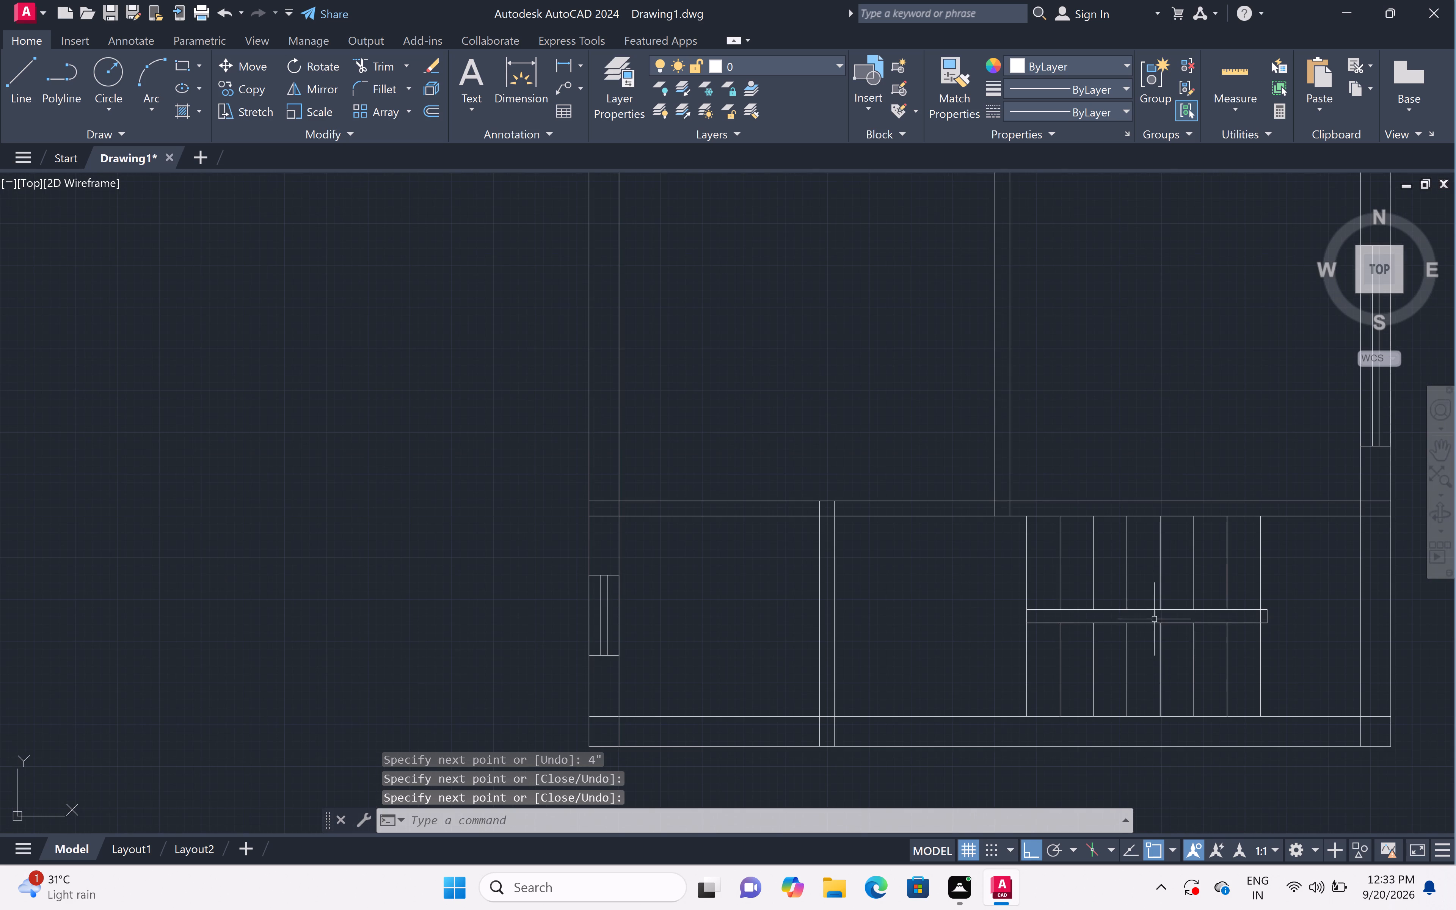
scroll(1036, 614, "up", 3)
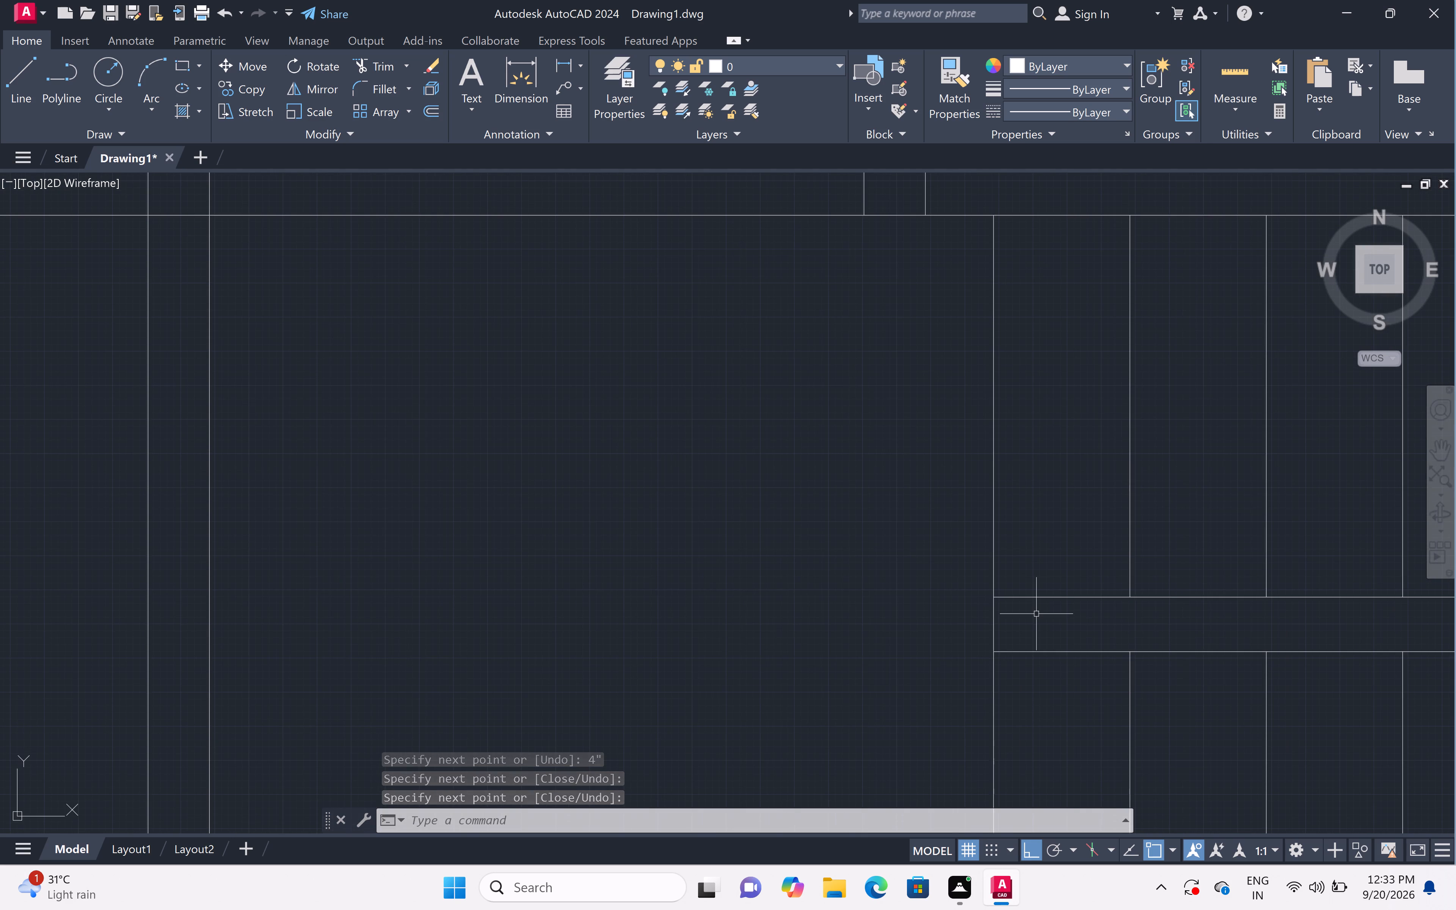
type("l")
key("space")
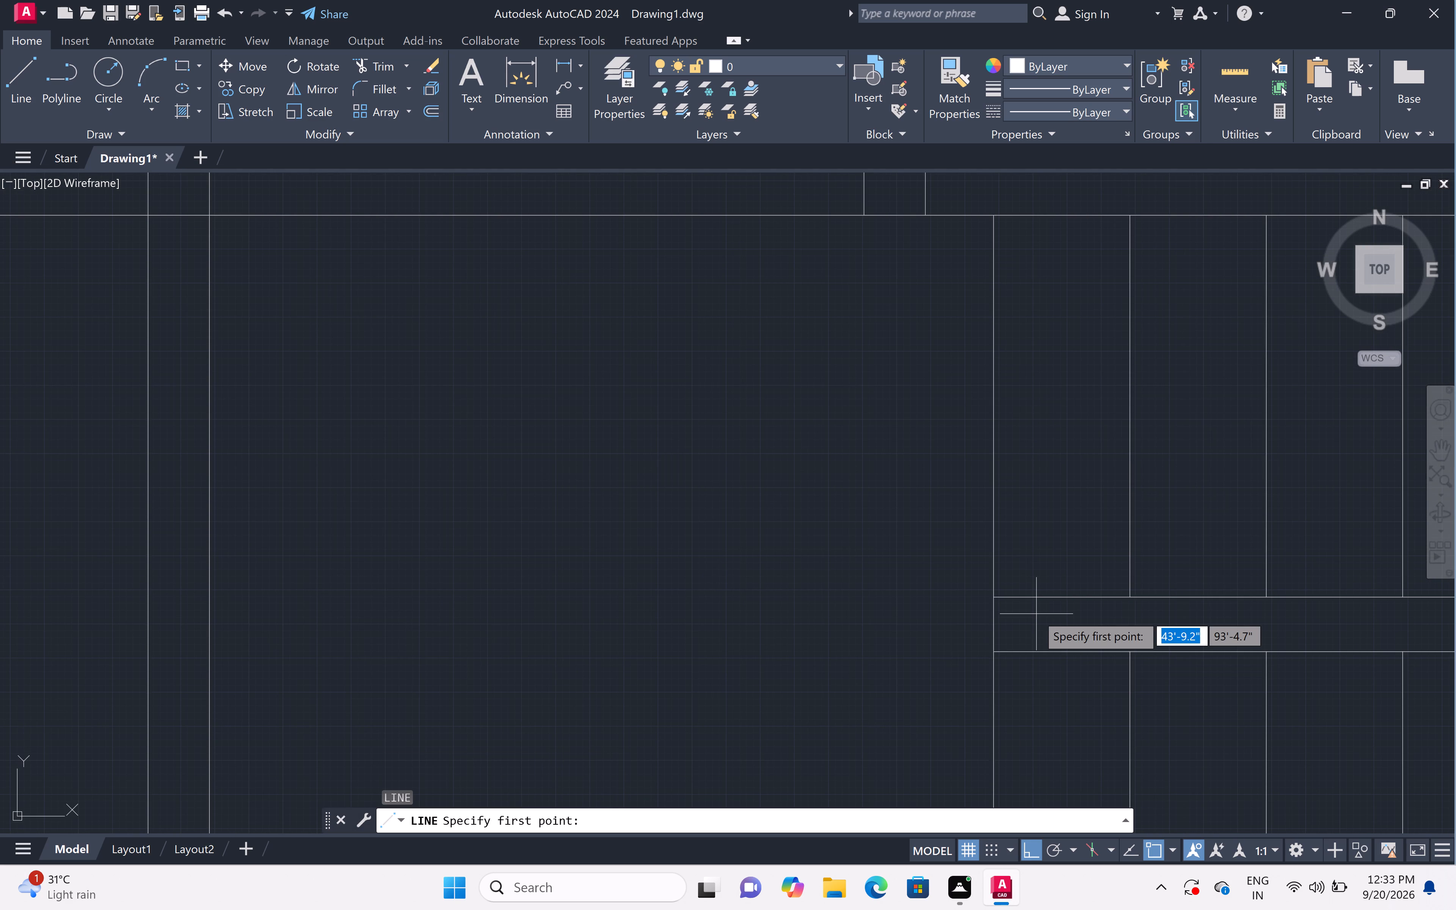
left_click(991, 598)
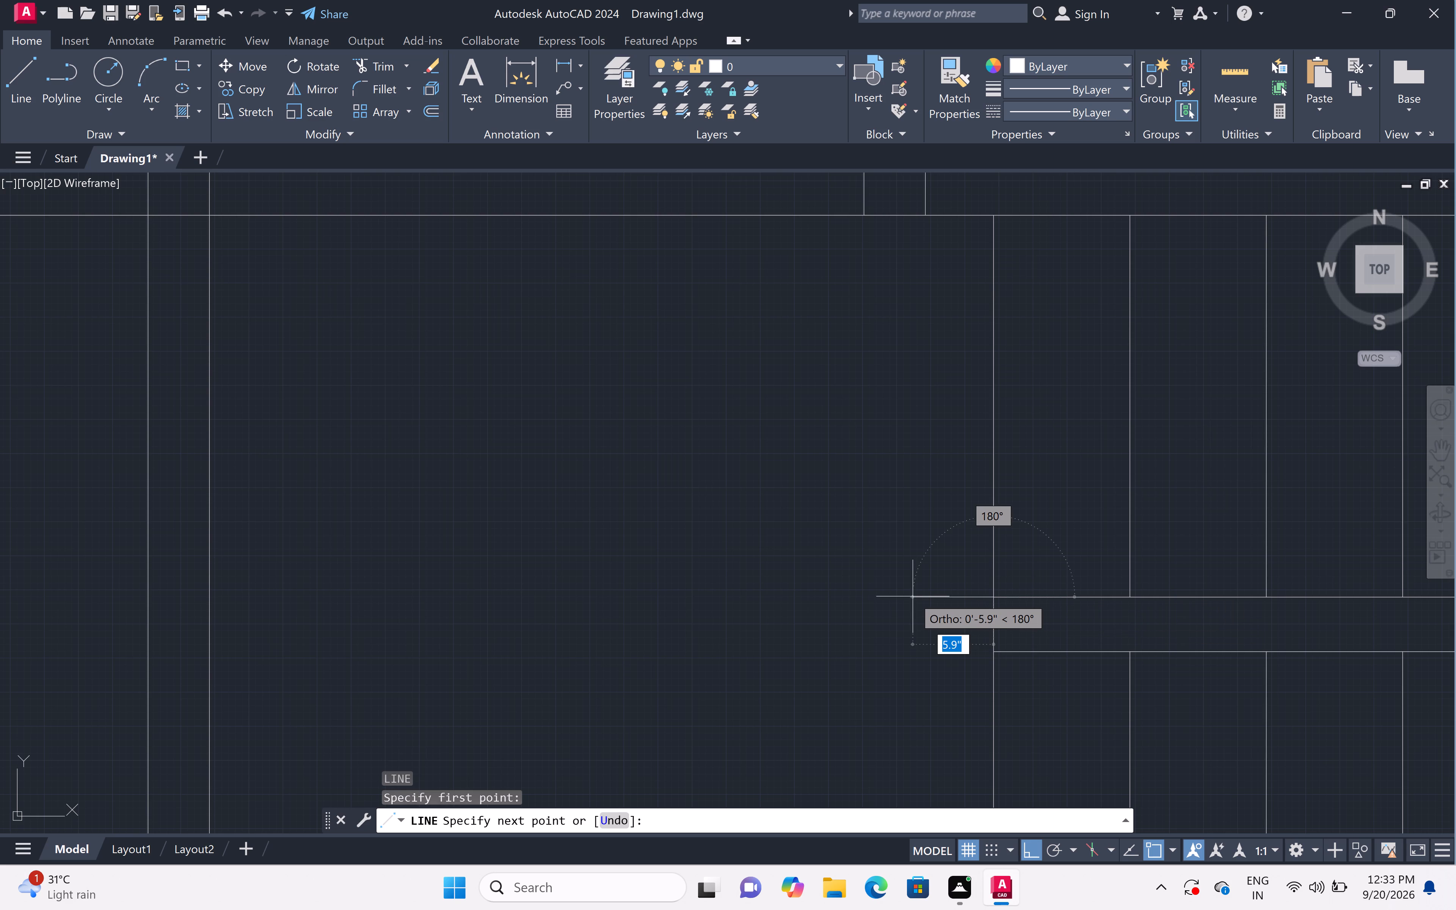
key("2")
type("\"")
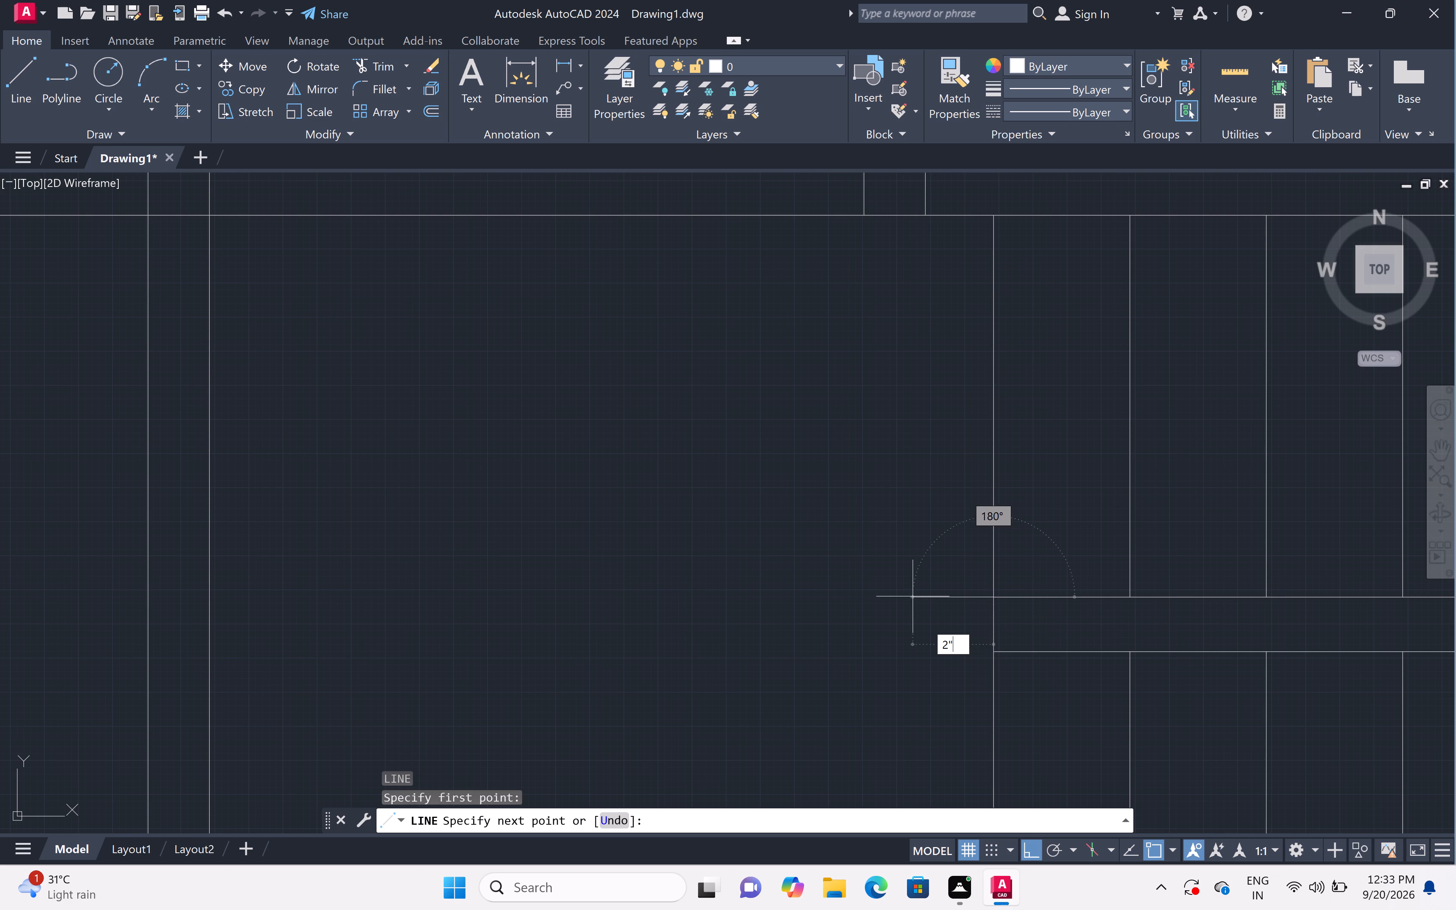
key("space")
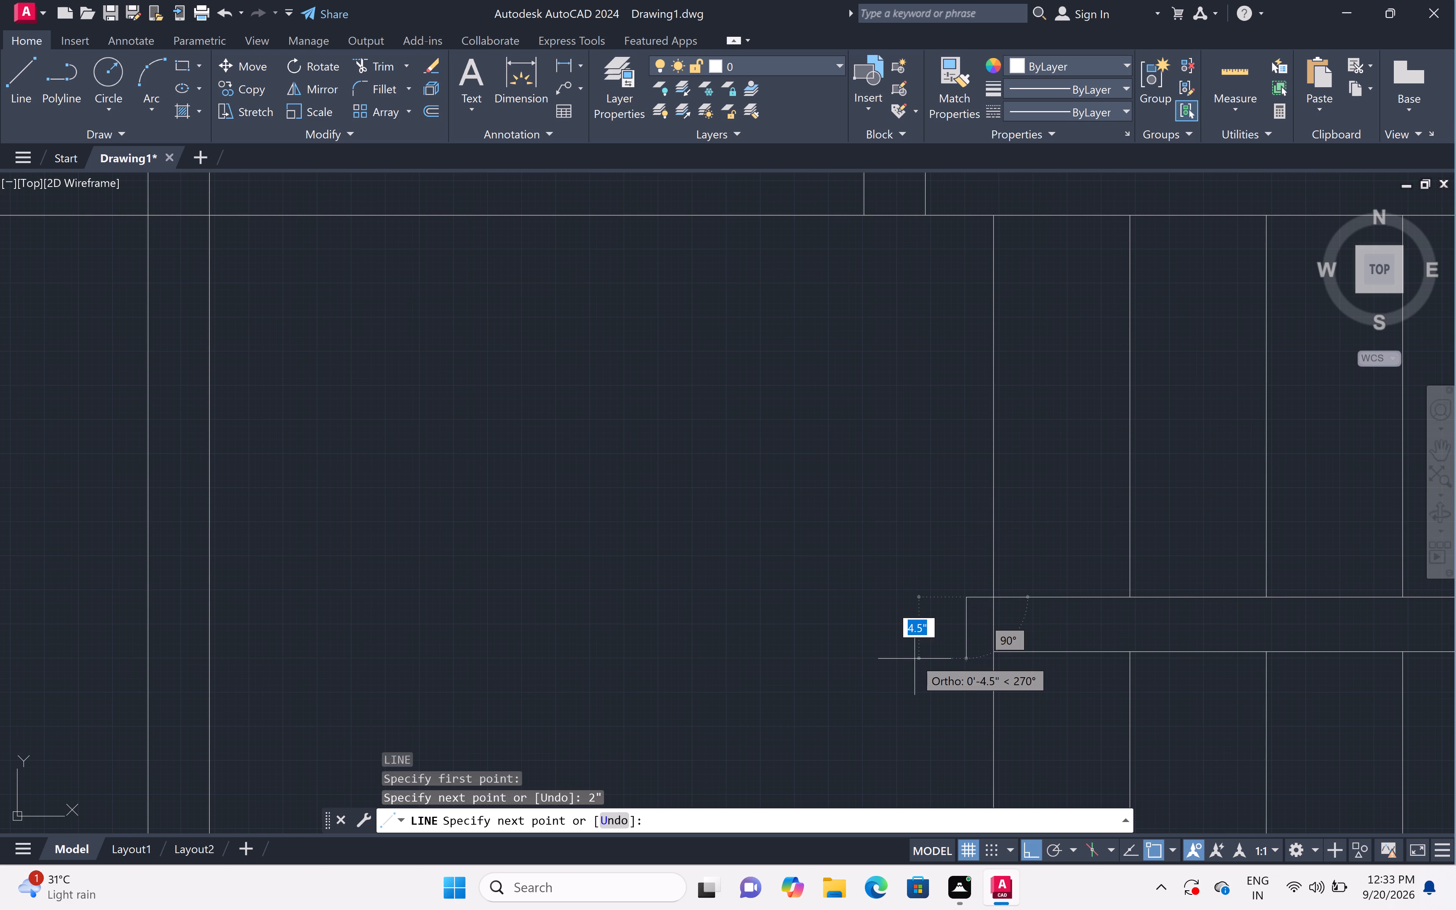
key("4")
key("shift+quotedbl")
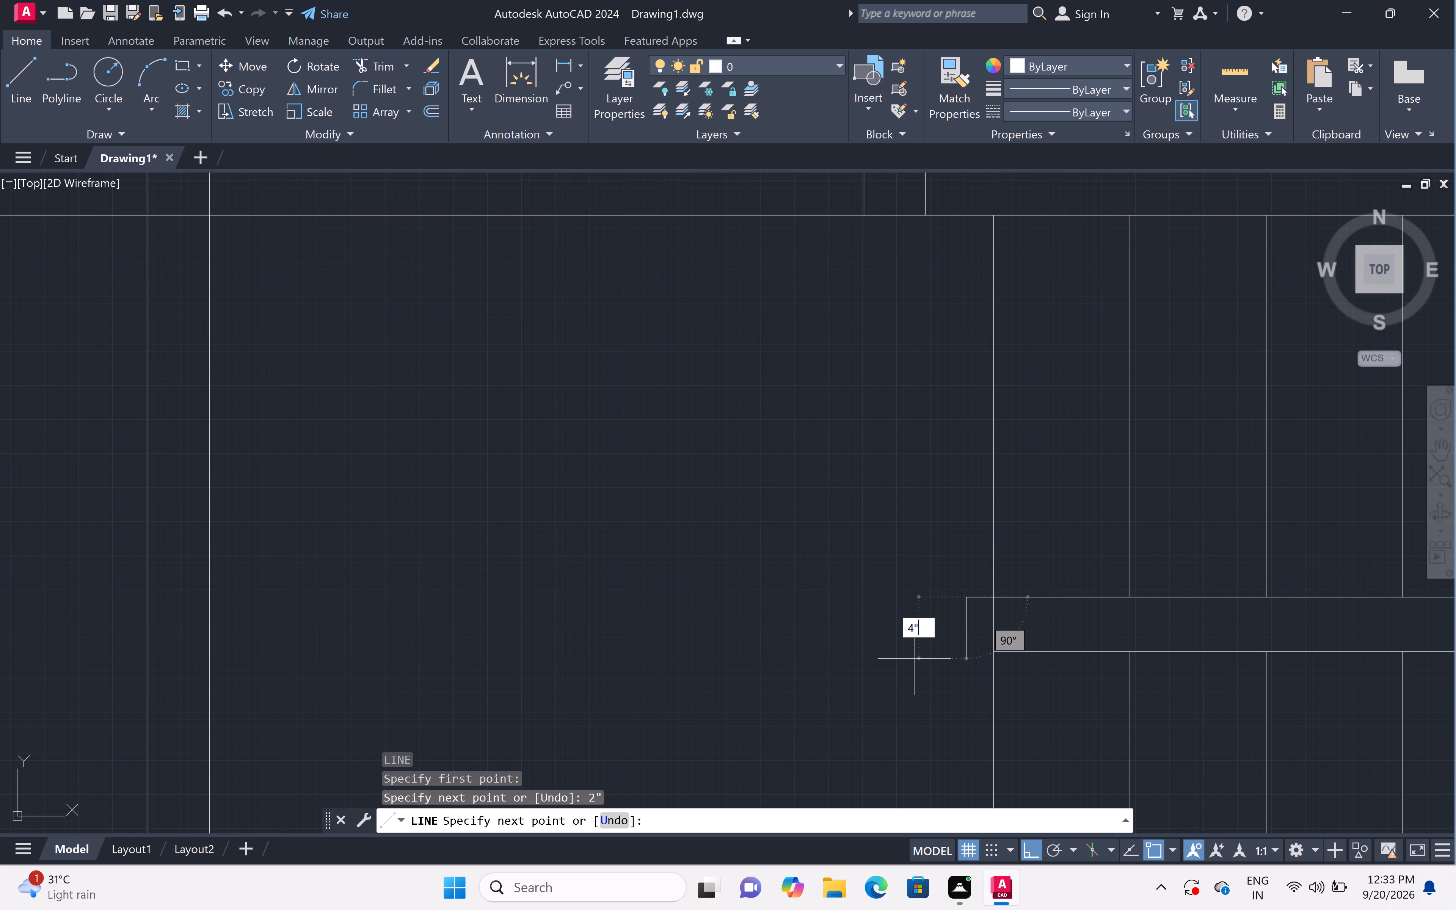
key("space")
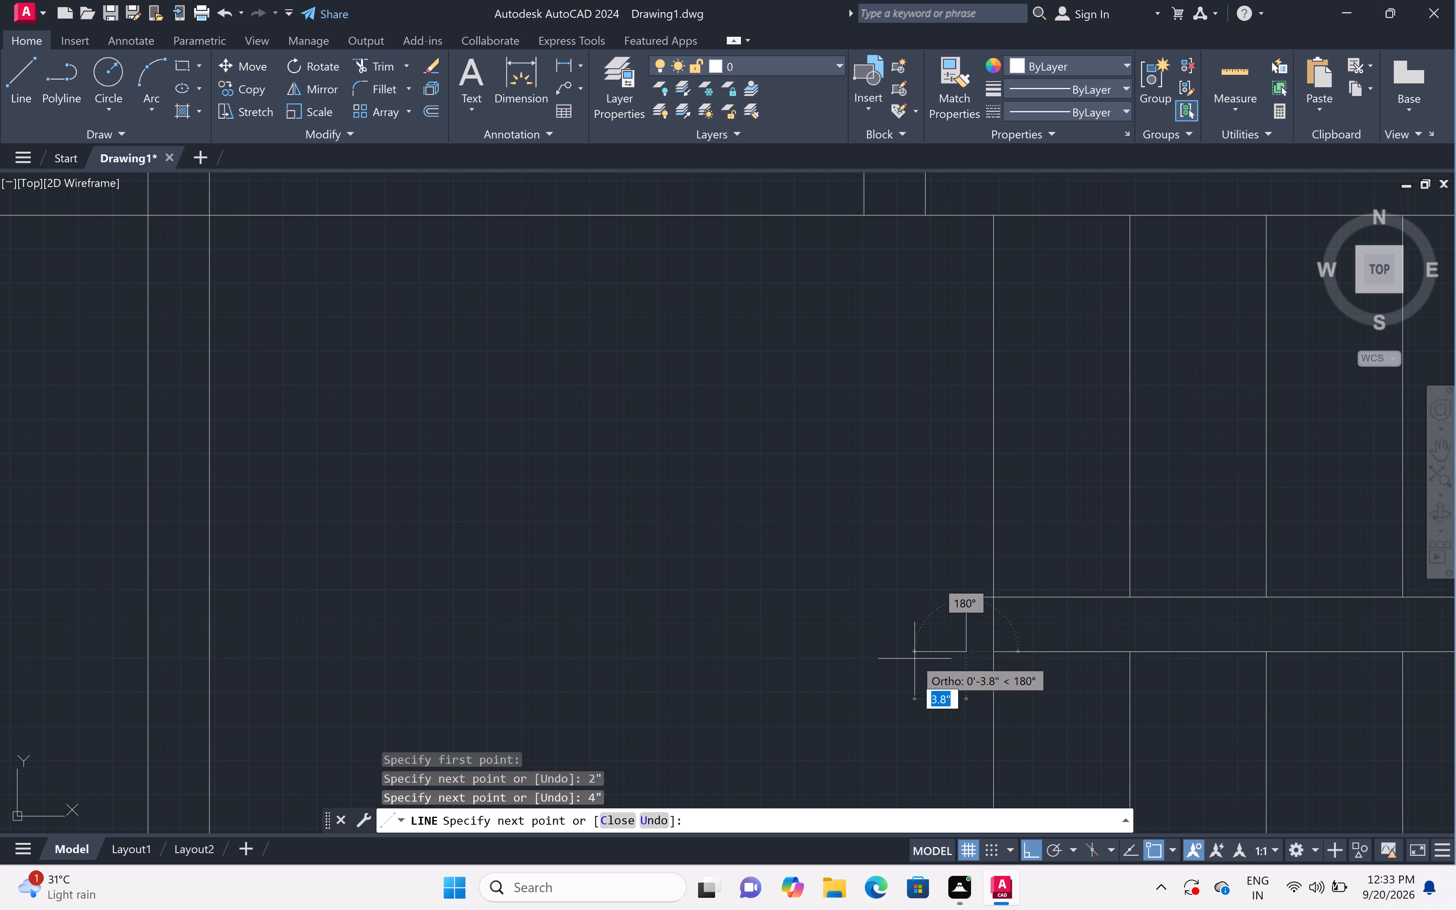
left_click(999, 652)
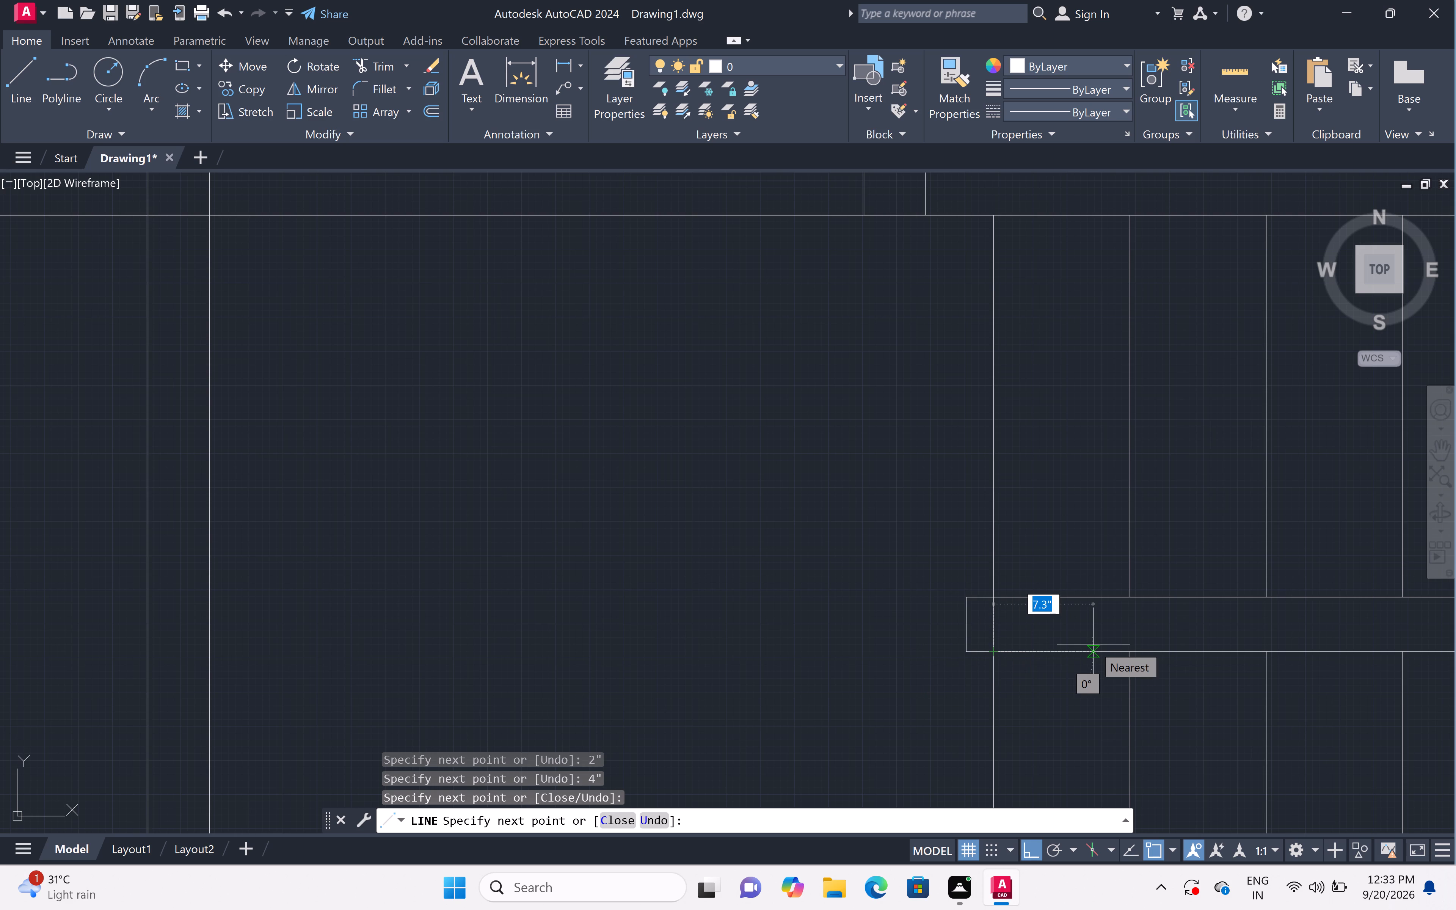
key("Escape")
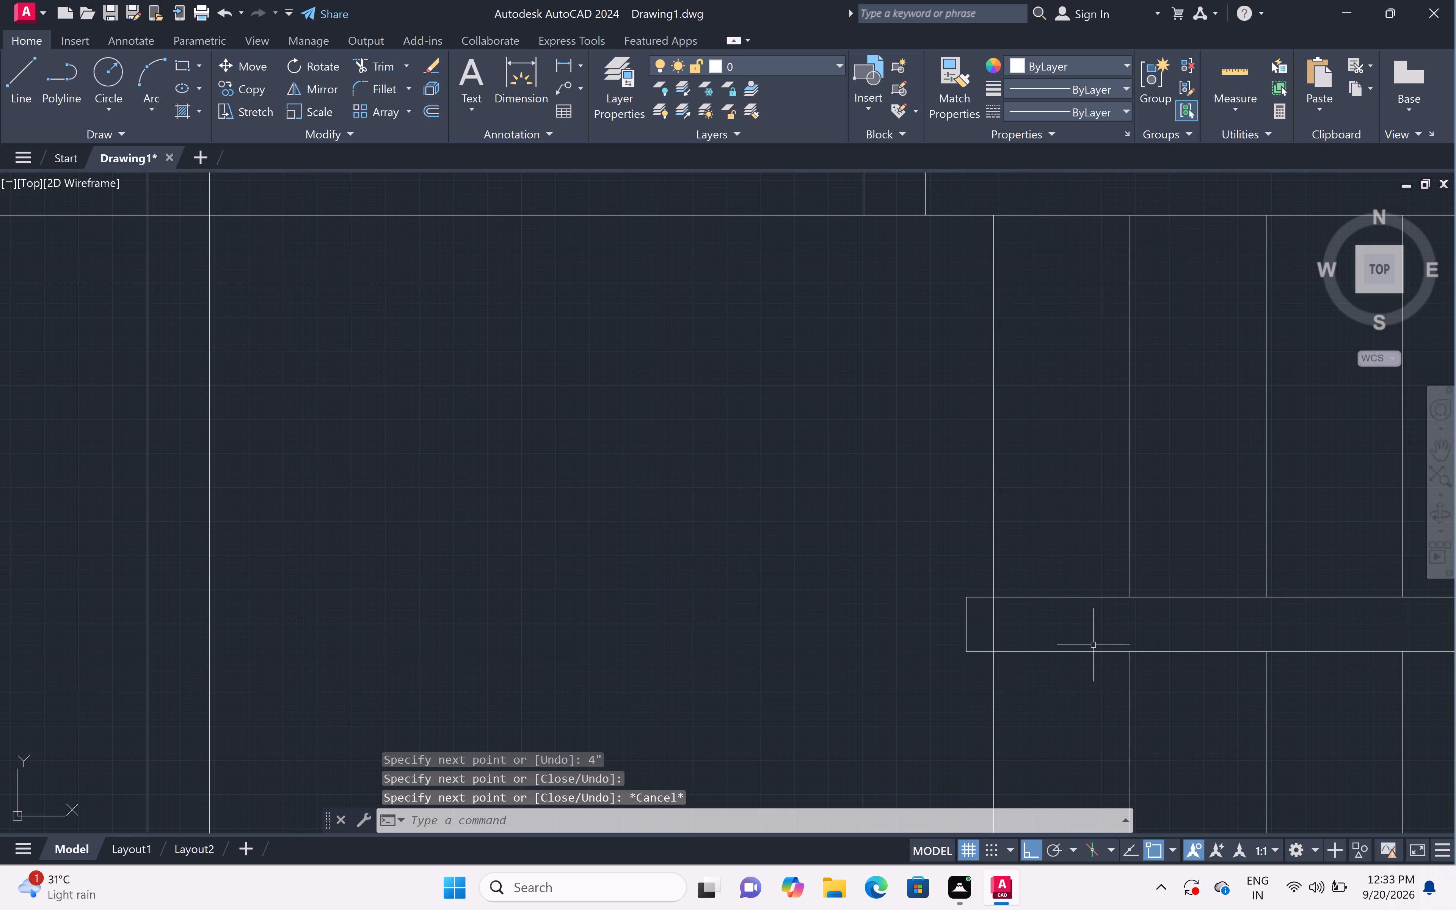
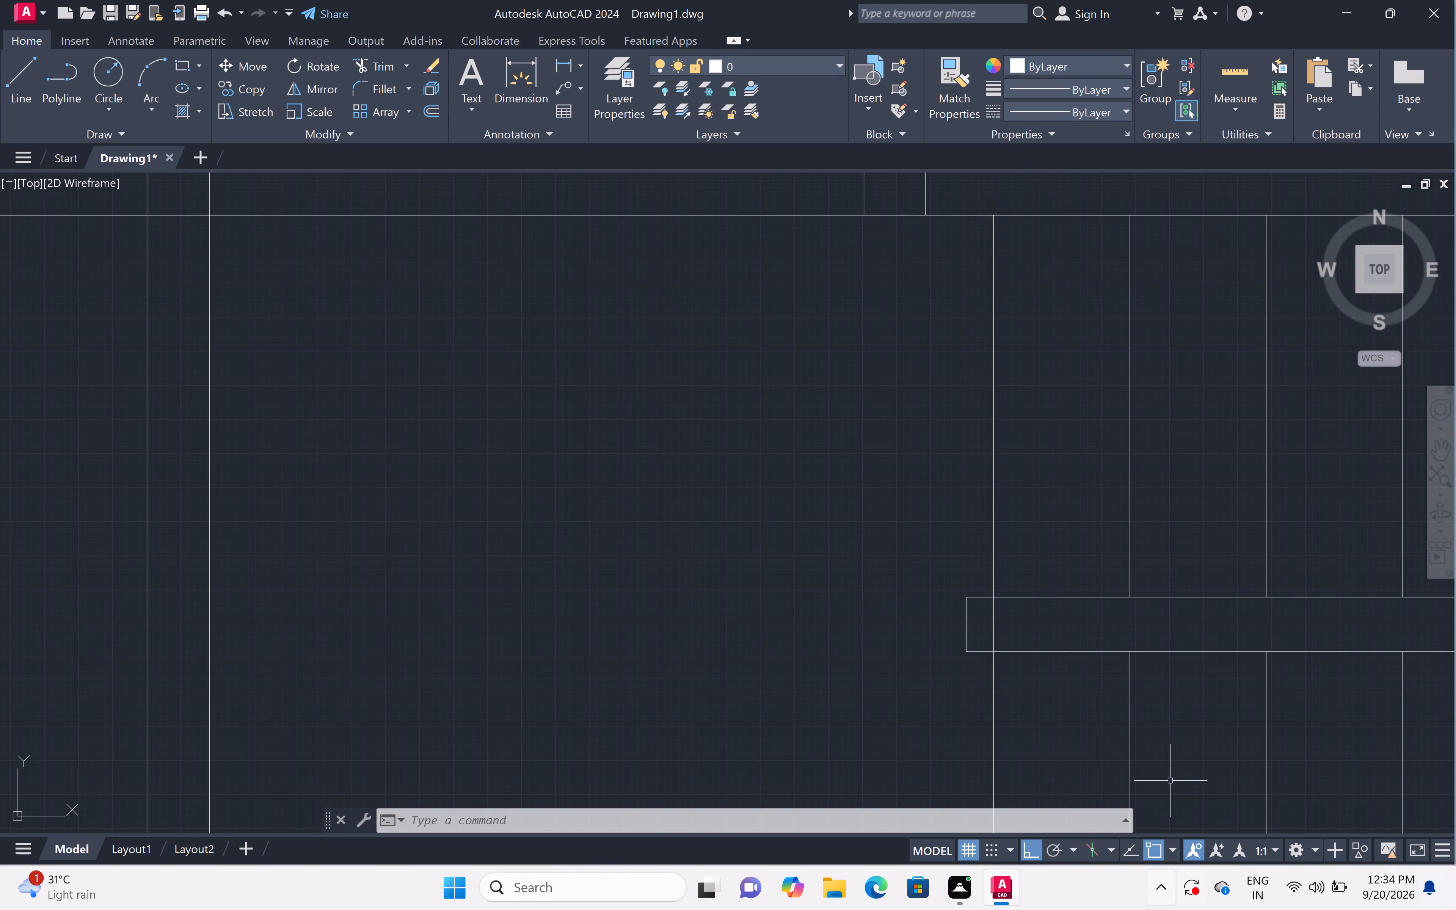
Inspect the finished staircase, checking its closed central divider, the treads on both sides and the adjoining walls.
scroll(998, 336, "down", 4)
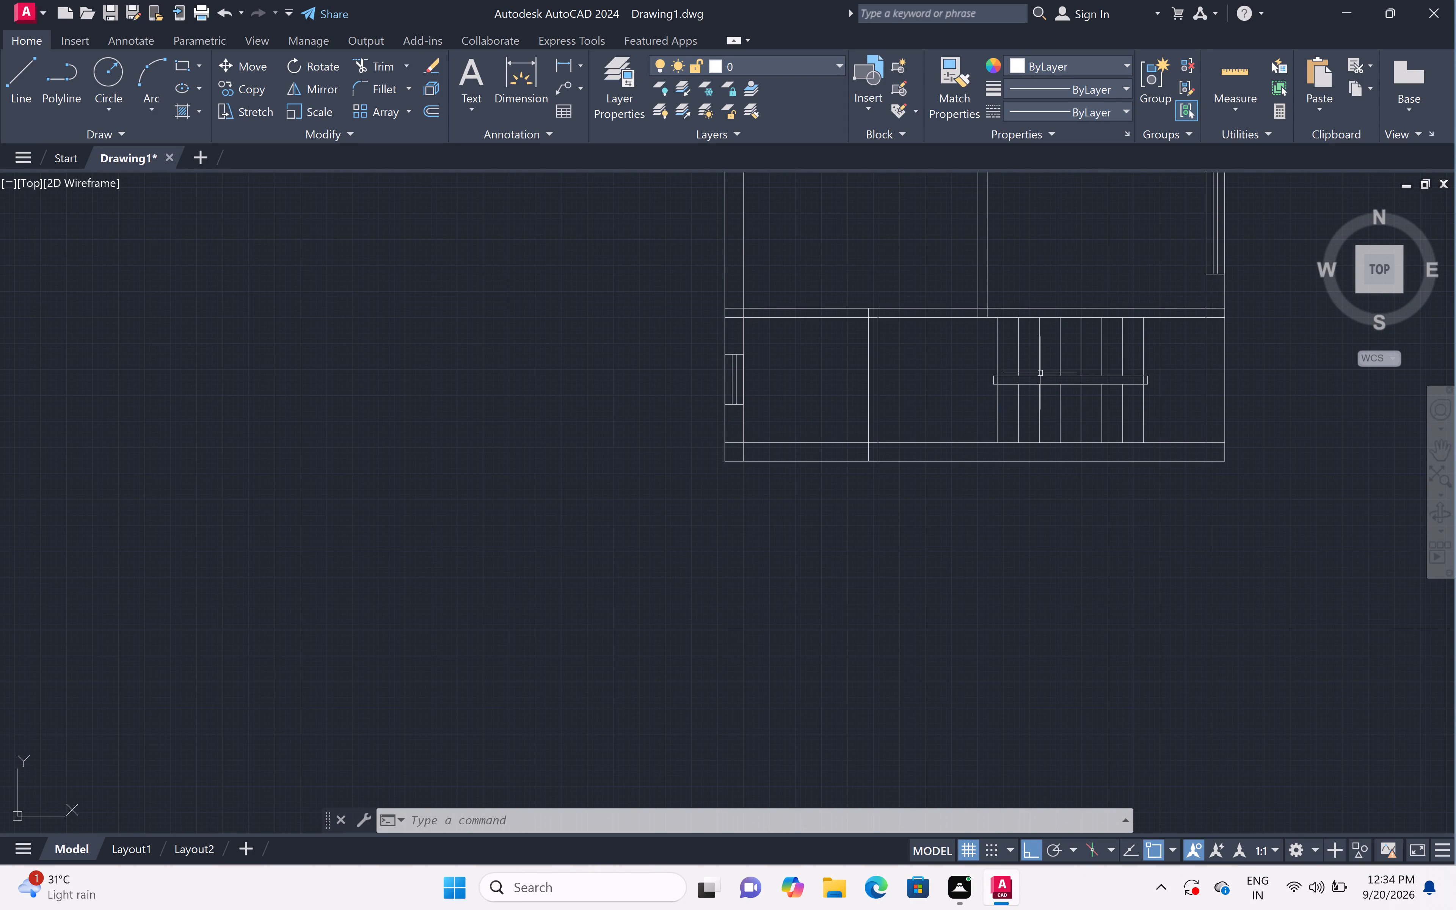
scroll(1040, 373, "up", 1)
scroll(1039, 372, "down", 1)
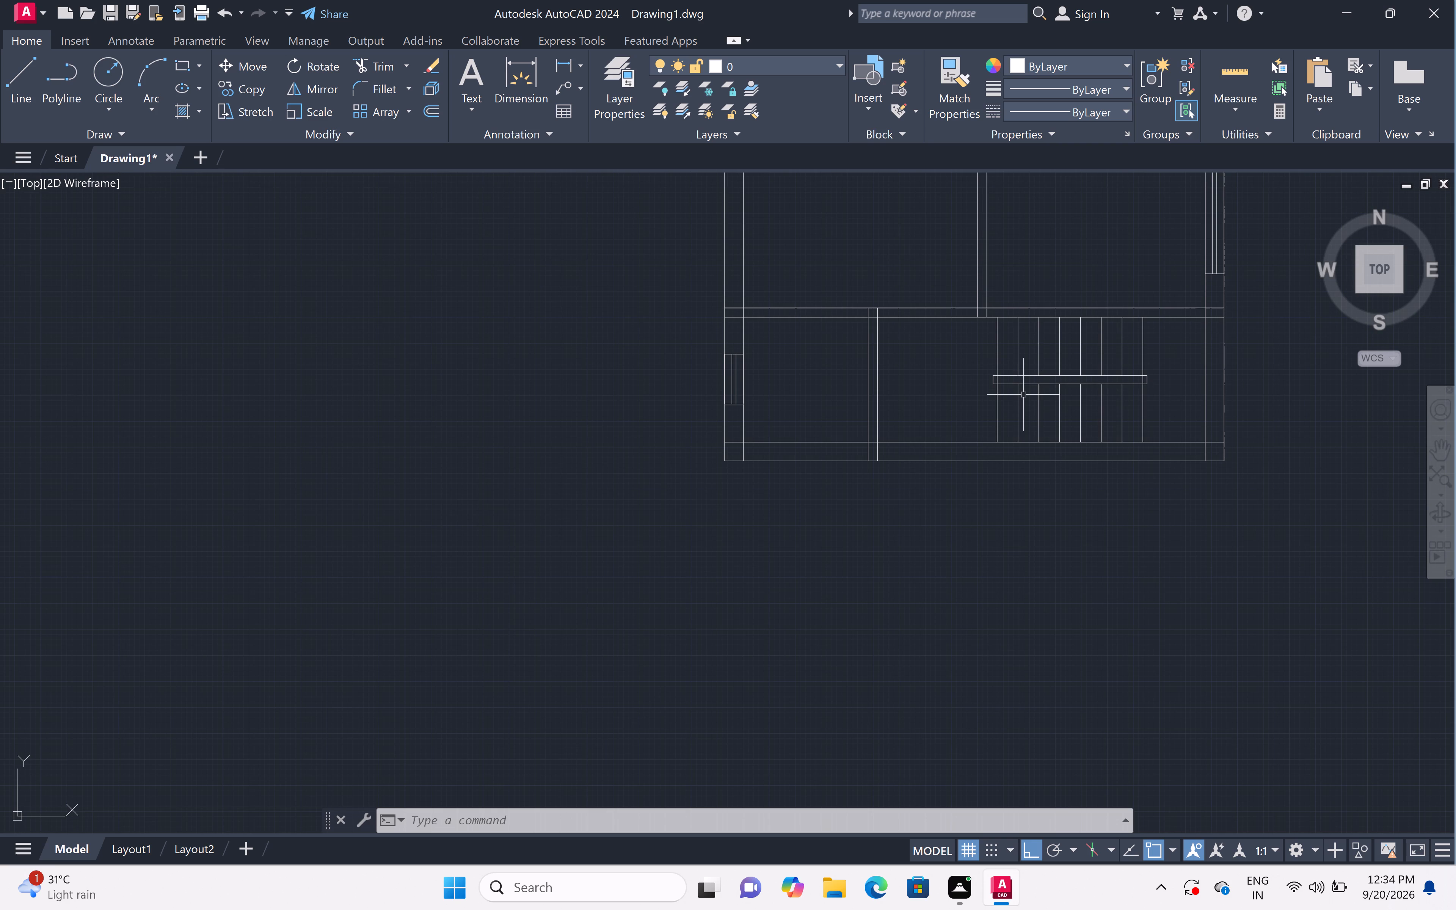
scroll(1024, 395, "up", 2)
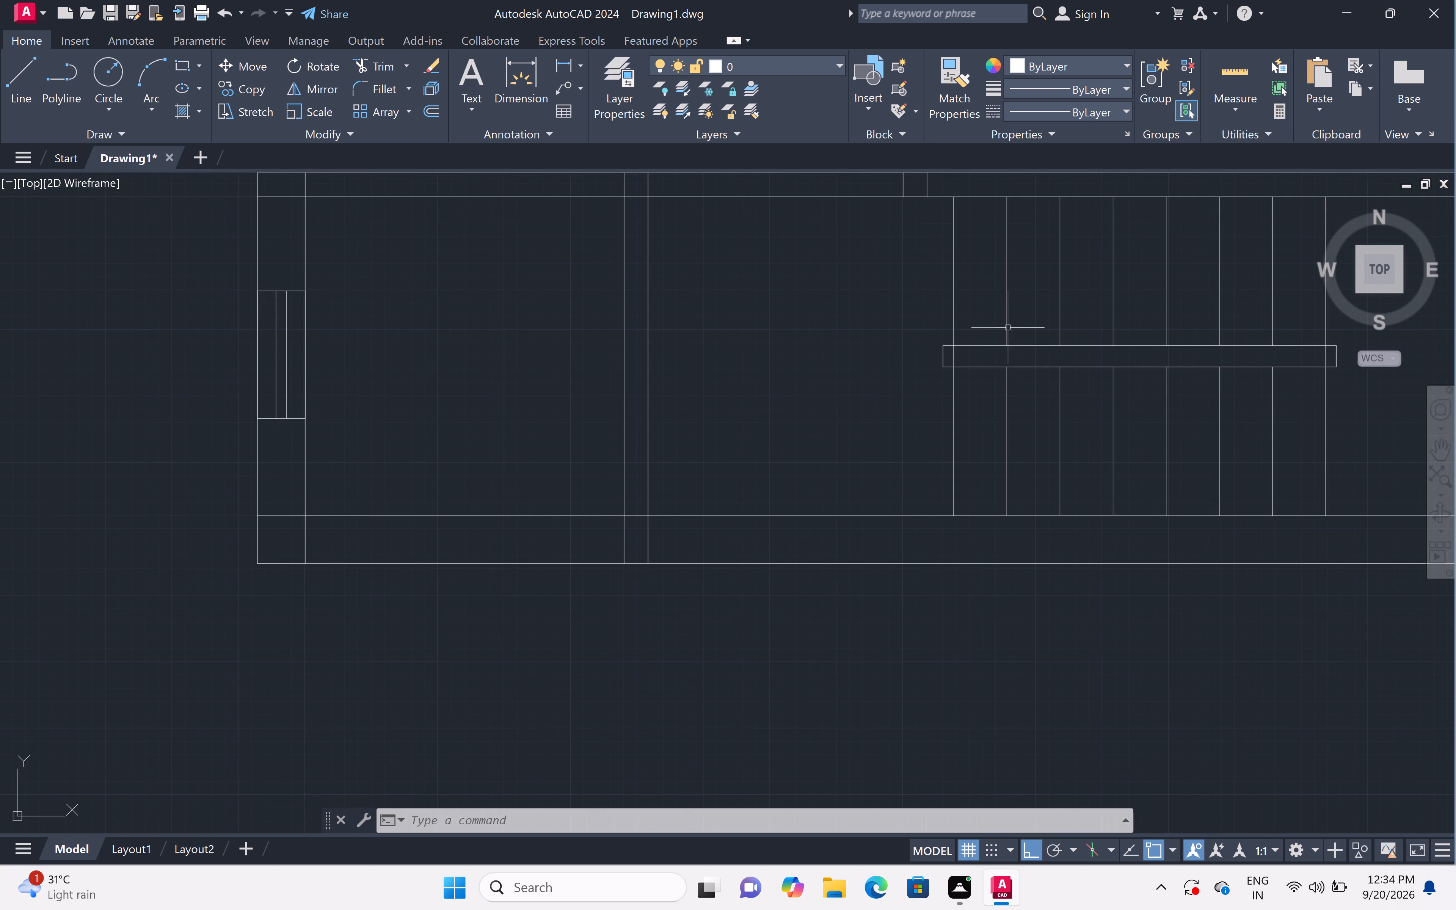
scroll(1006, 293, "up", 1)
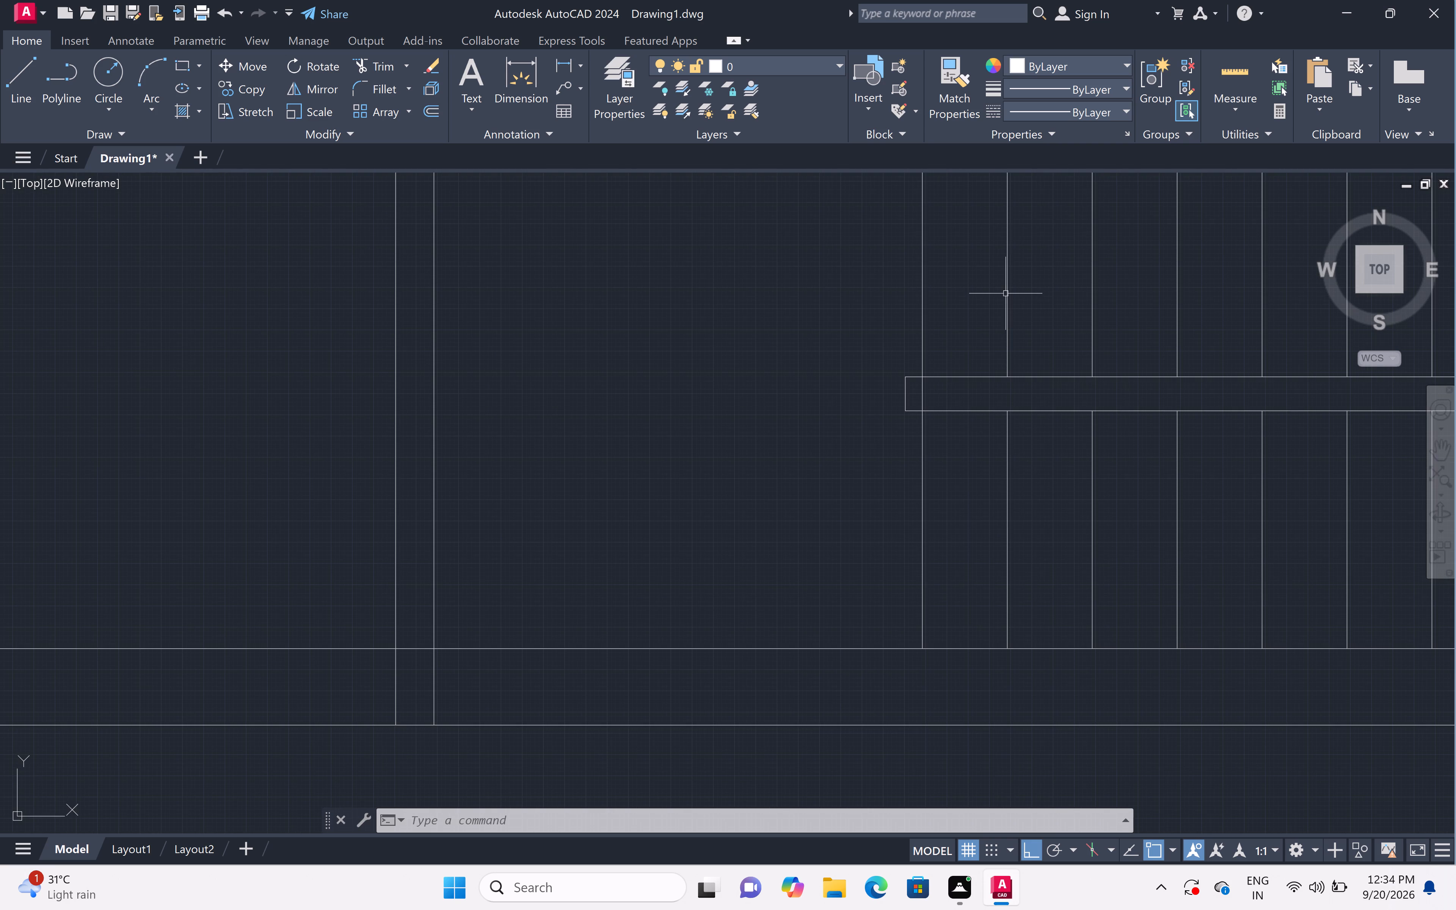
scroll(1006, 293, "down", 1)
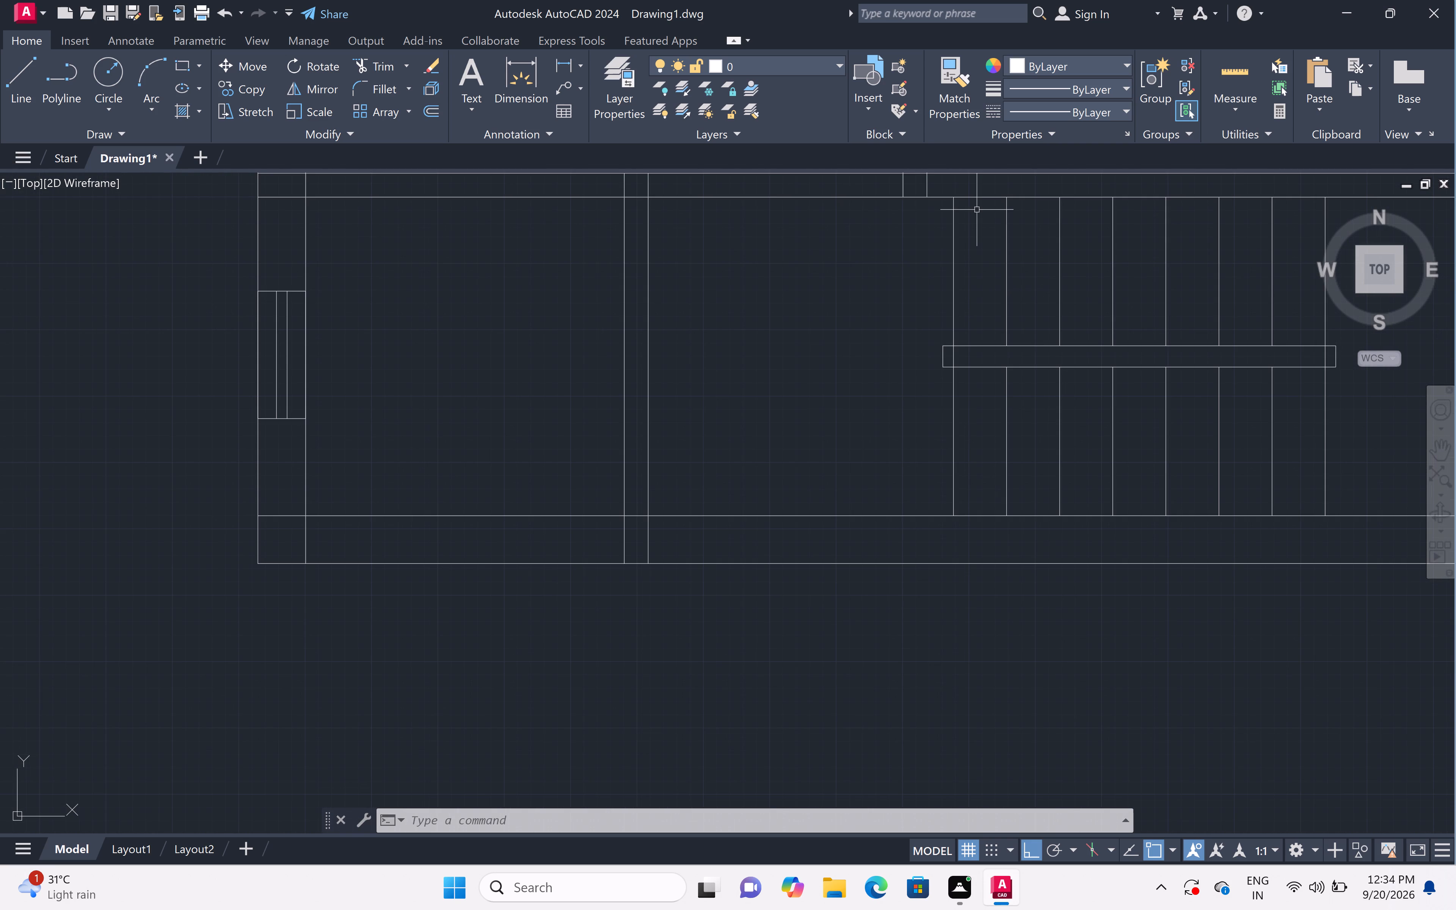
scroll(968, 239, "up", 2)
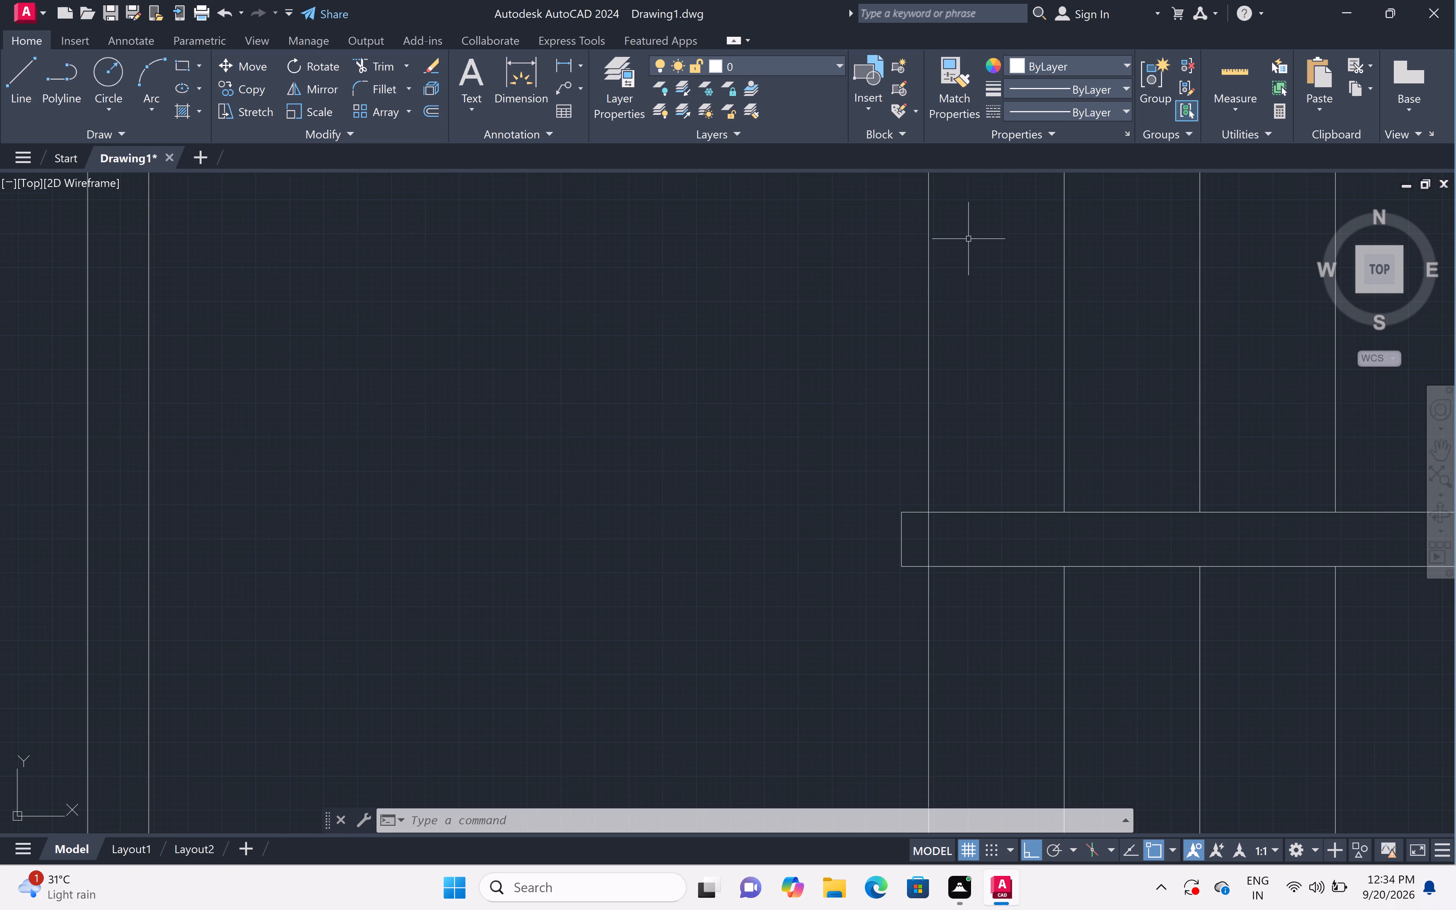
scroll(968, 239, "up", 2)
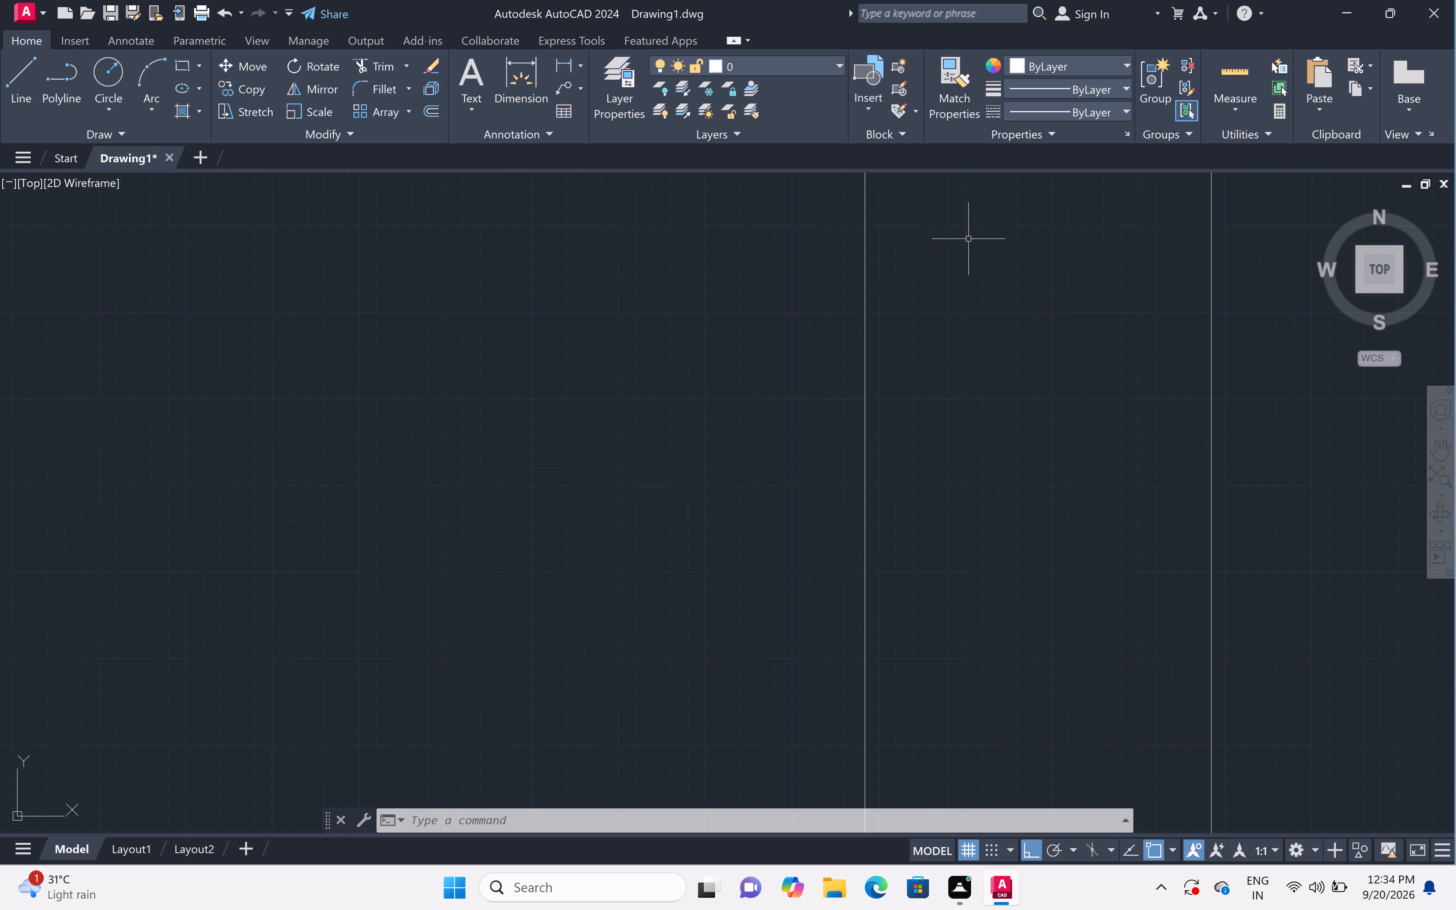
scroll(968, 239, "up", 4)
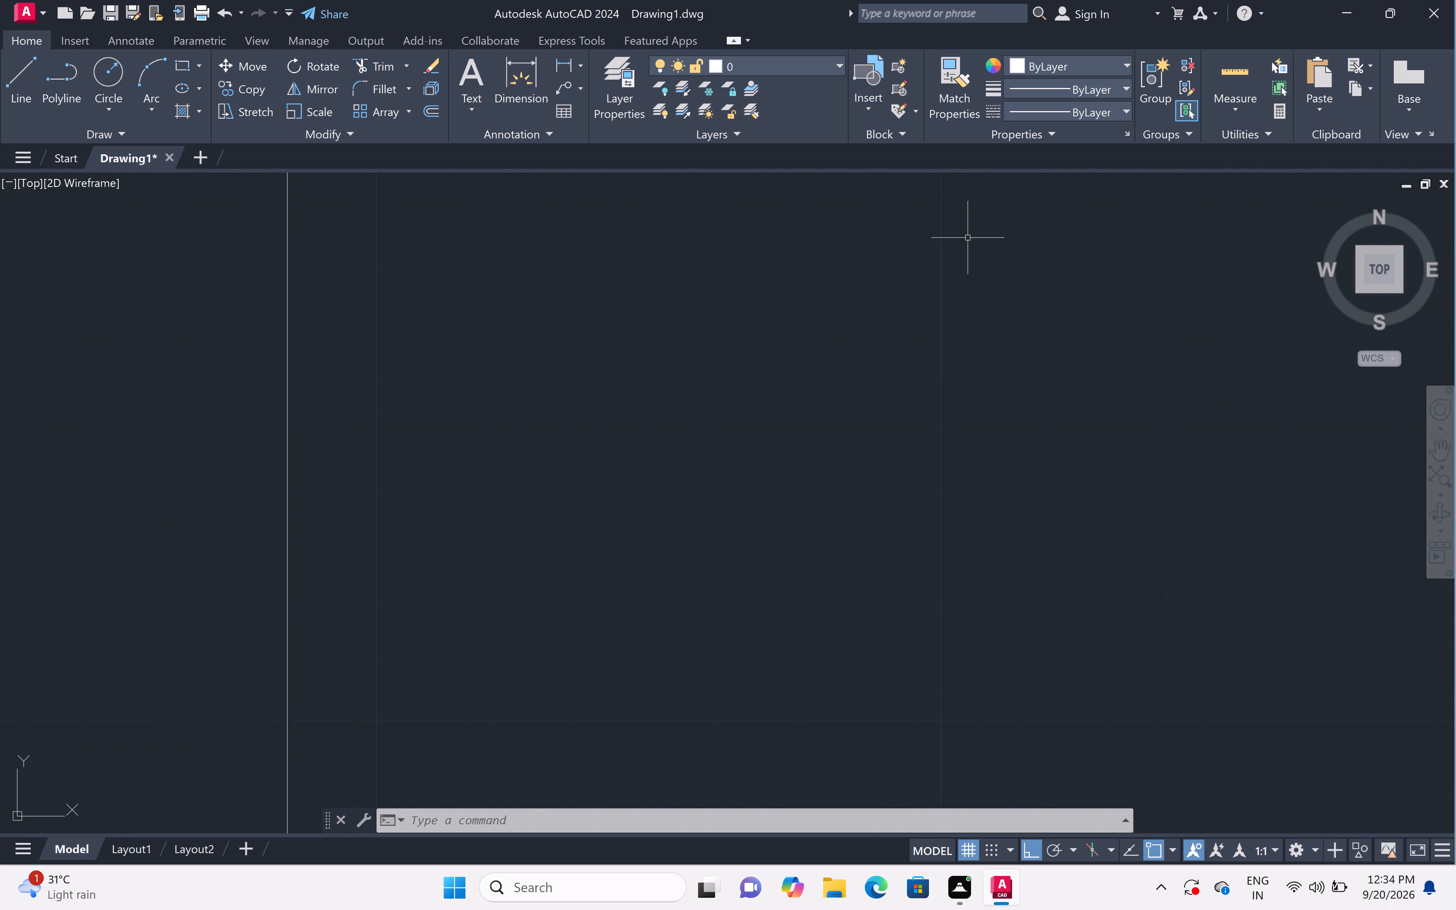
scroll(968, 238, "up", 4)
scroll(968, 237, "down", 5)
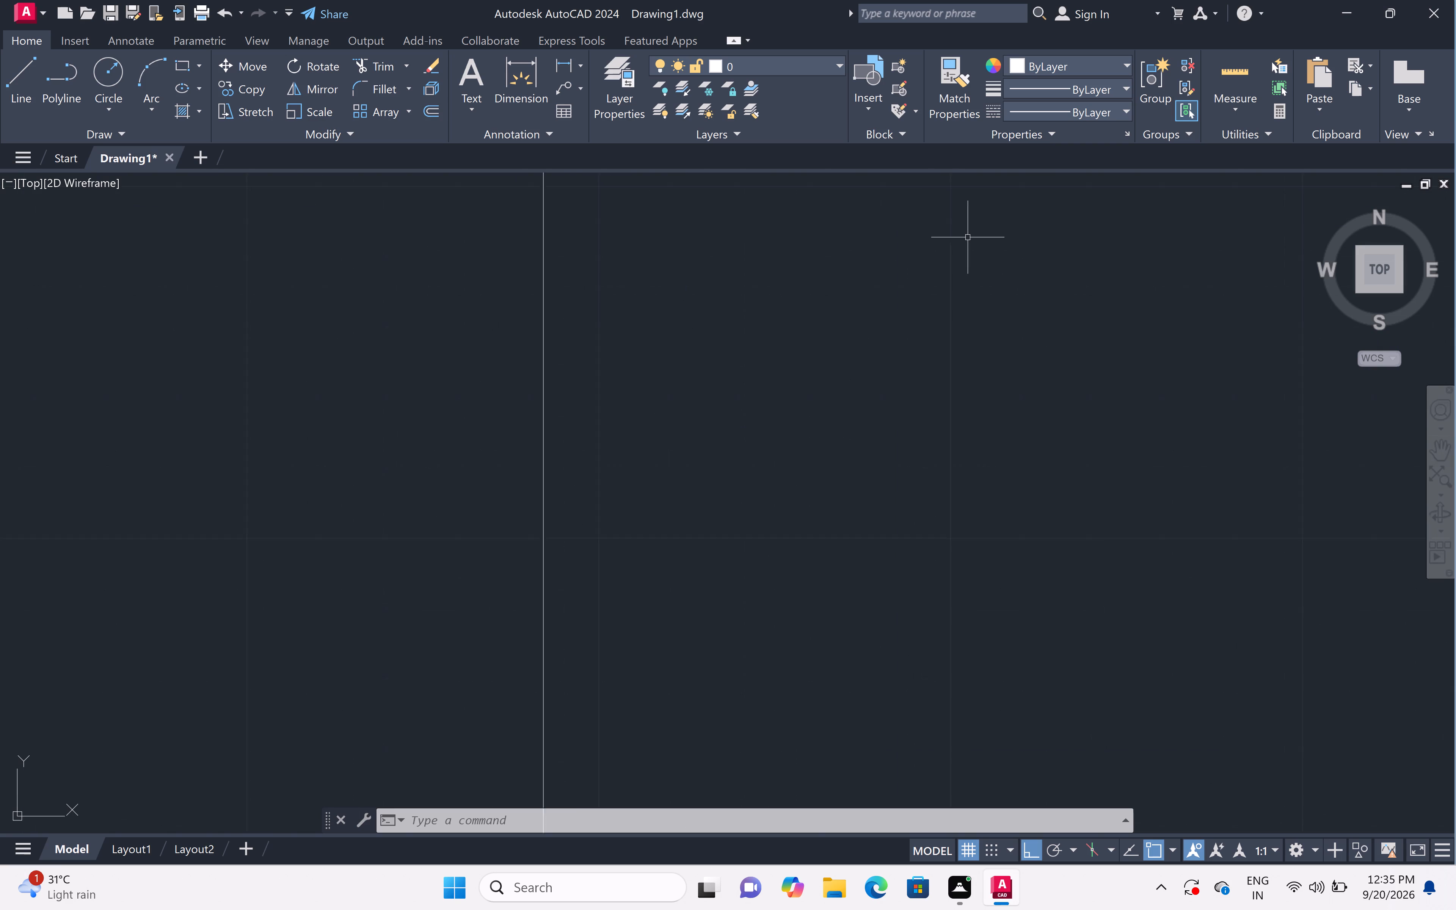
scroll(968, 237, "down", 8)
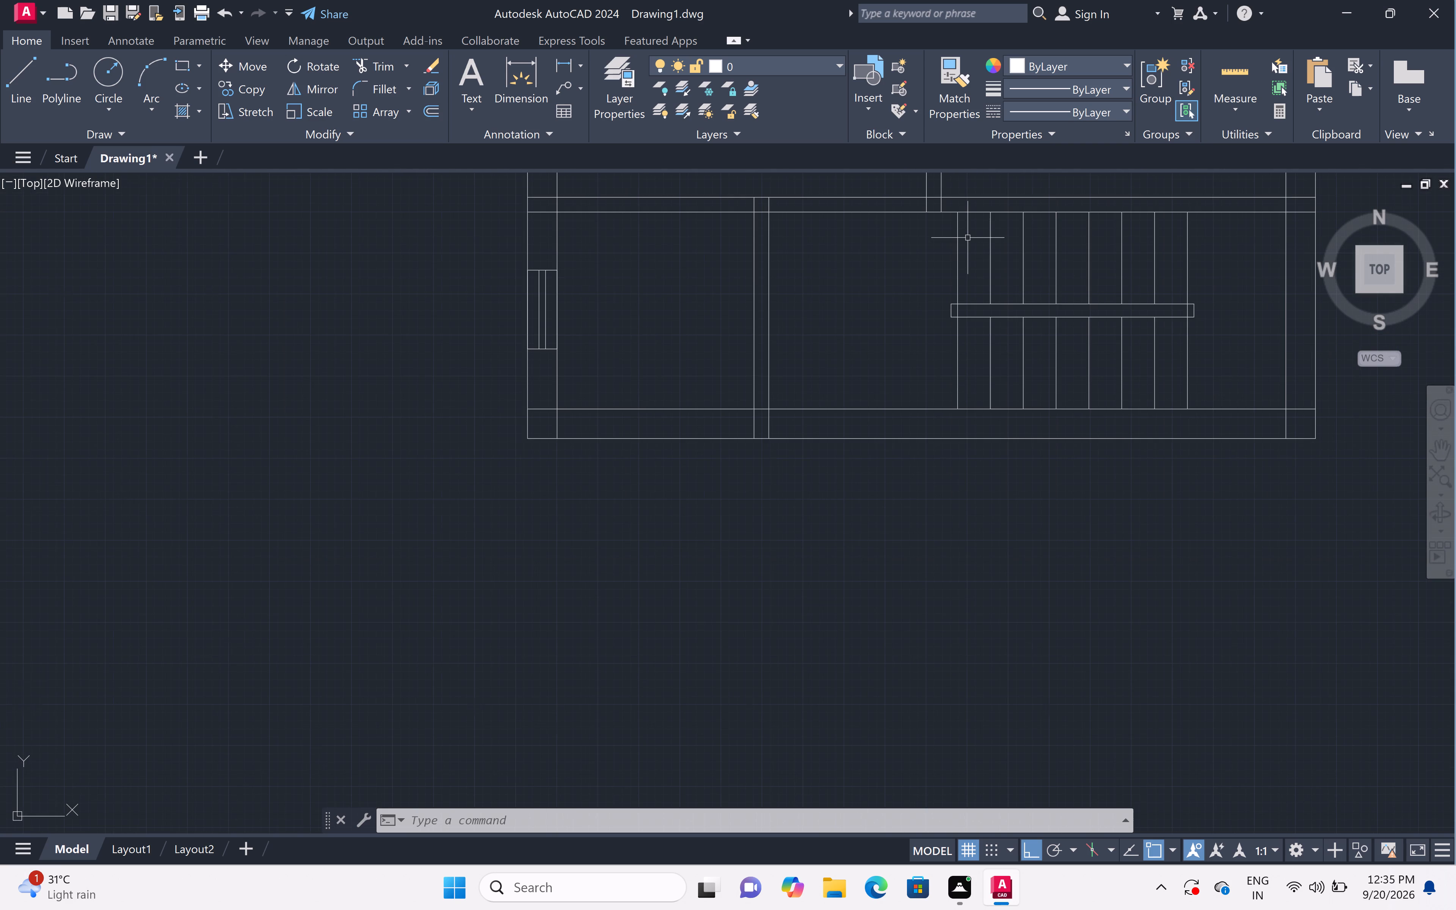
scroll(968, 238, "down", 1)
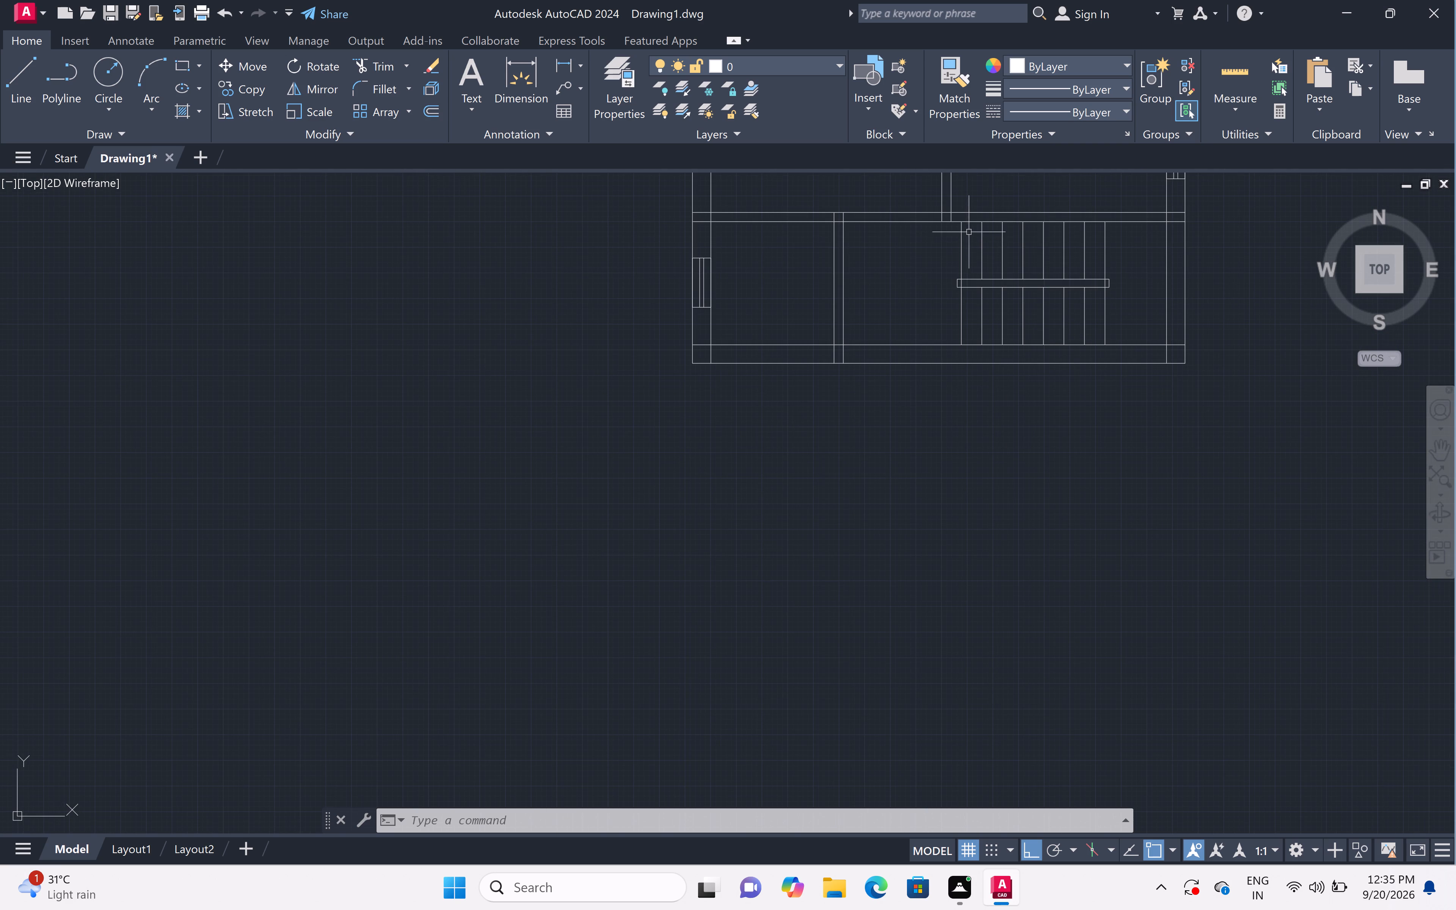
scroll(979, 169, "up", 4)
scroll(970, 204, "up", 2)
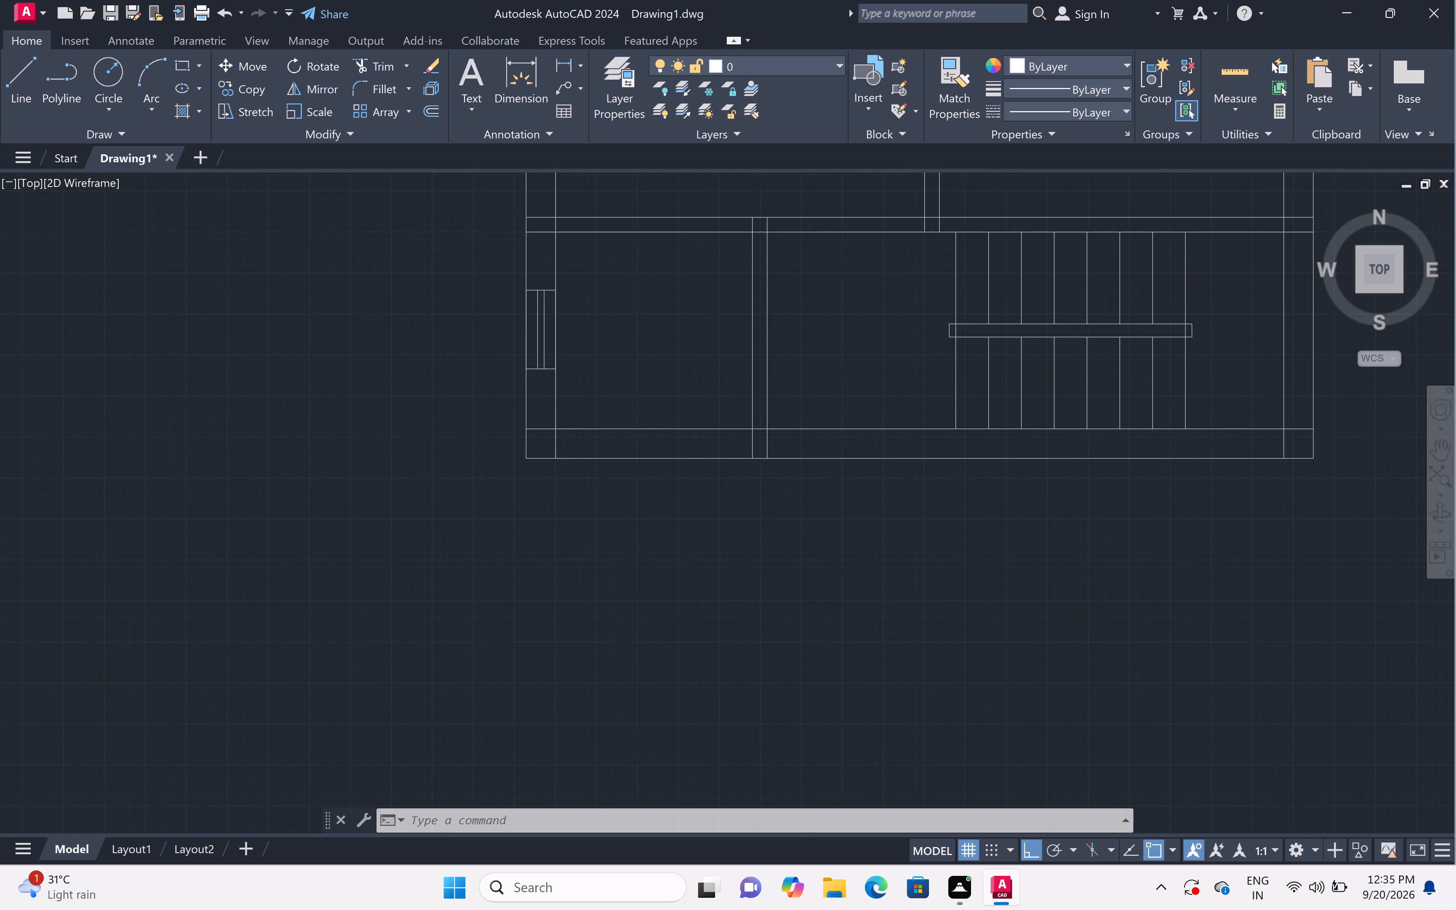
scroll(971, 204, "up", 1)
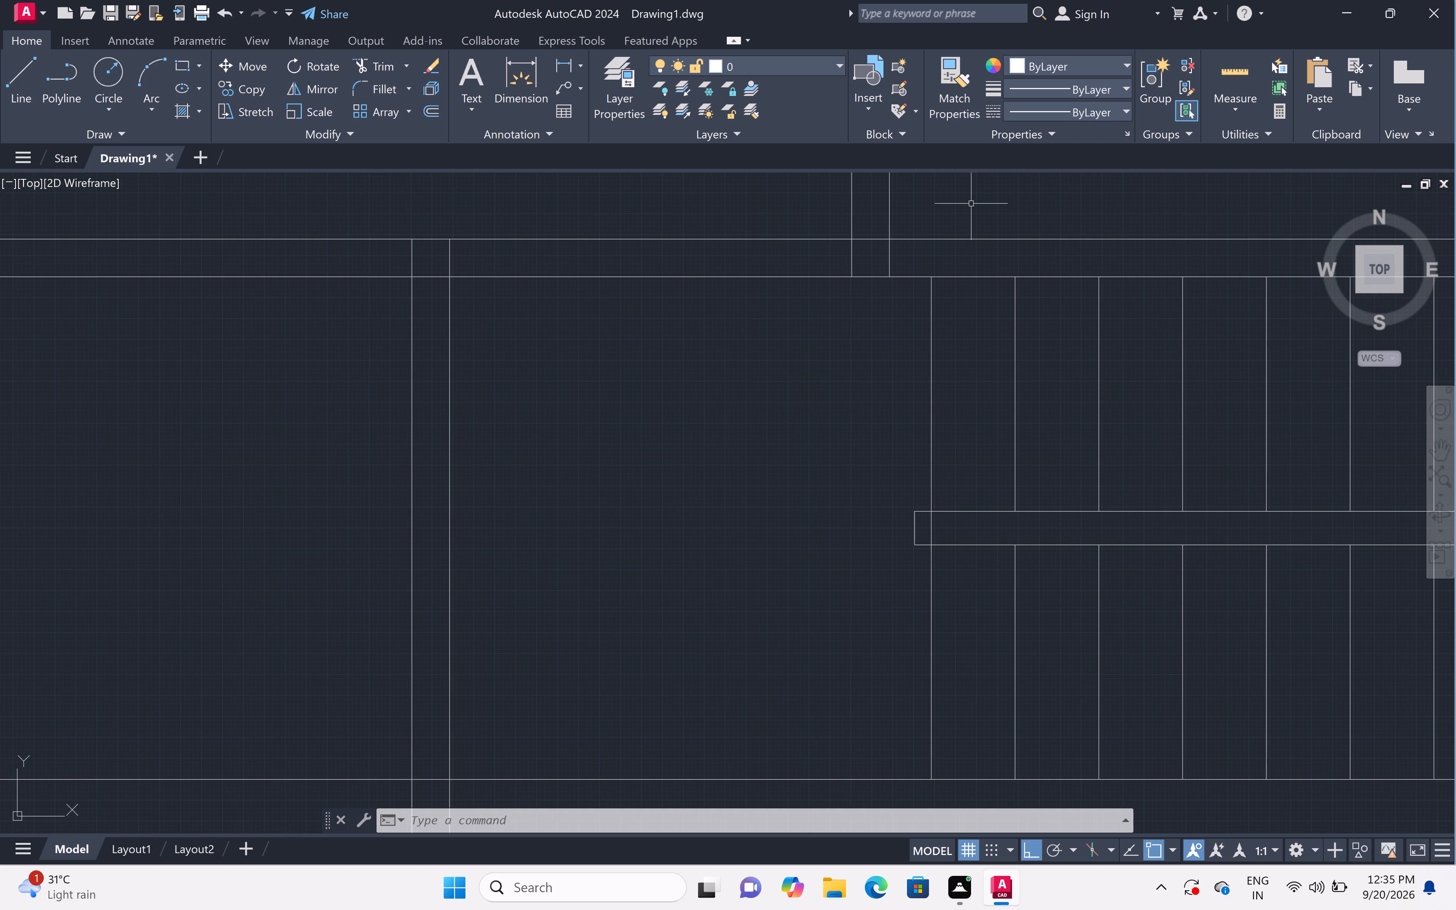
scroll(971, 204, "down", 1)
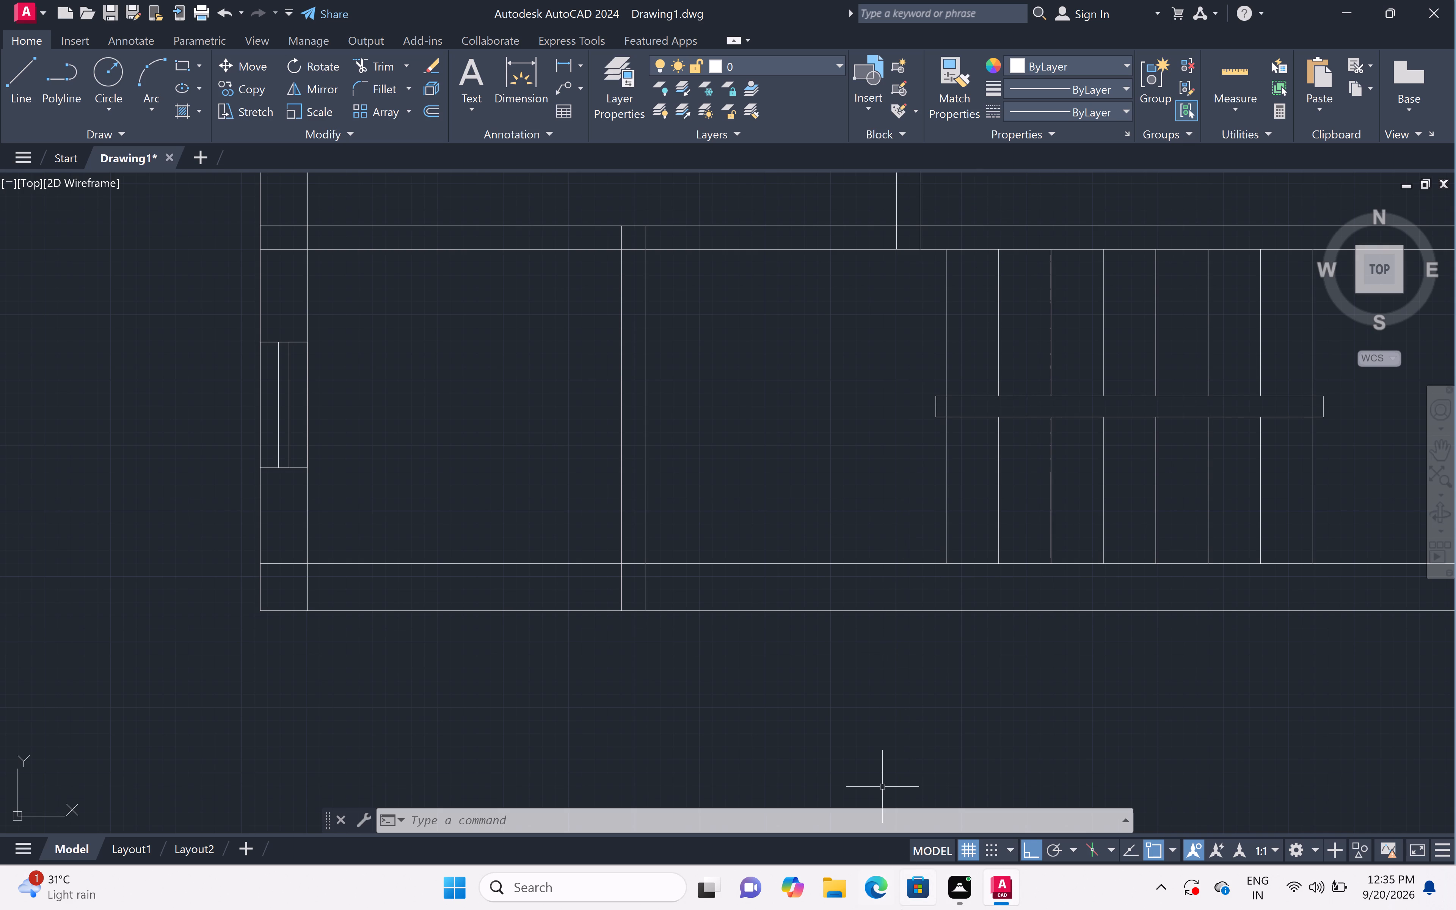
scroll(1139, 715, "up", 1)
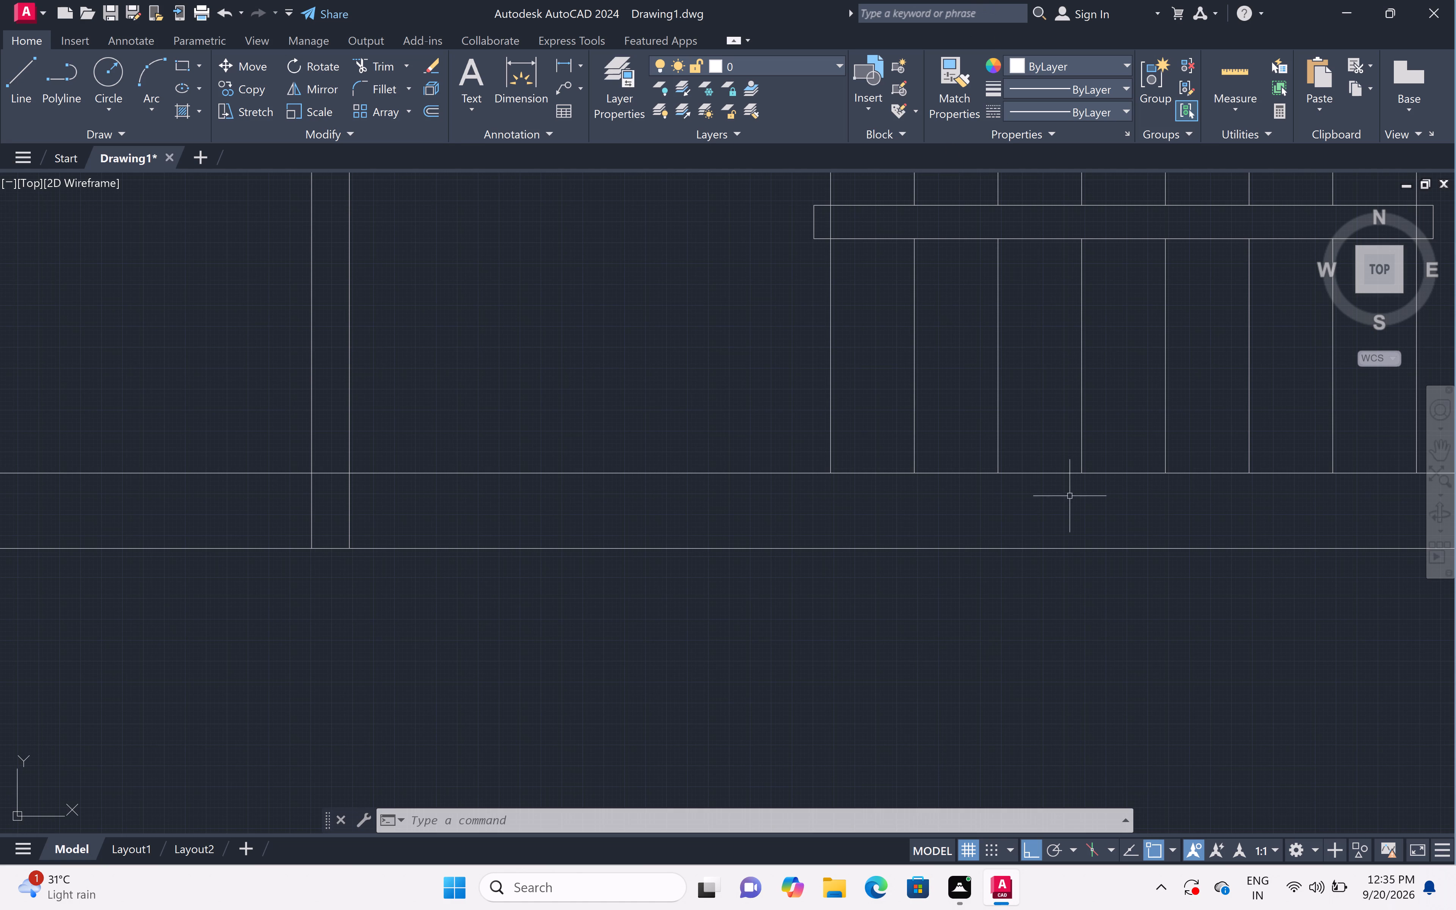
scroll(1114, 402, "down", 4)
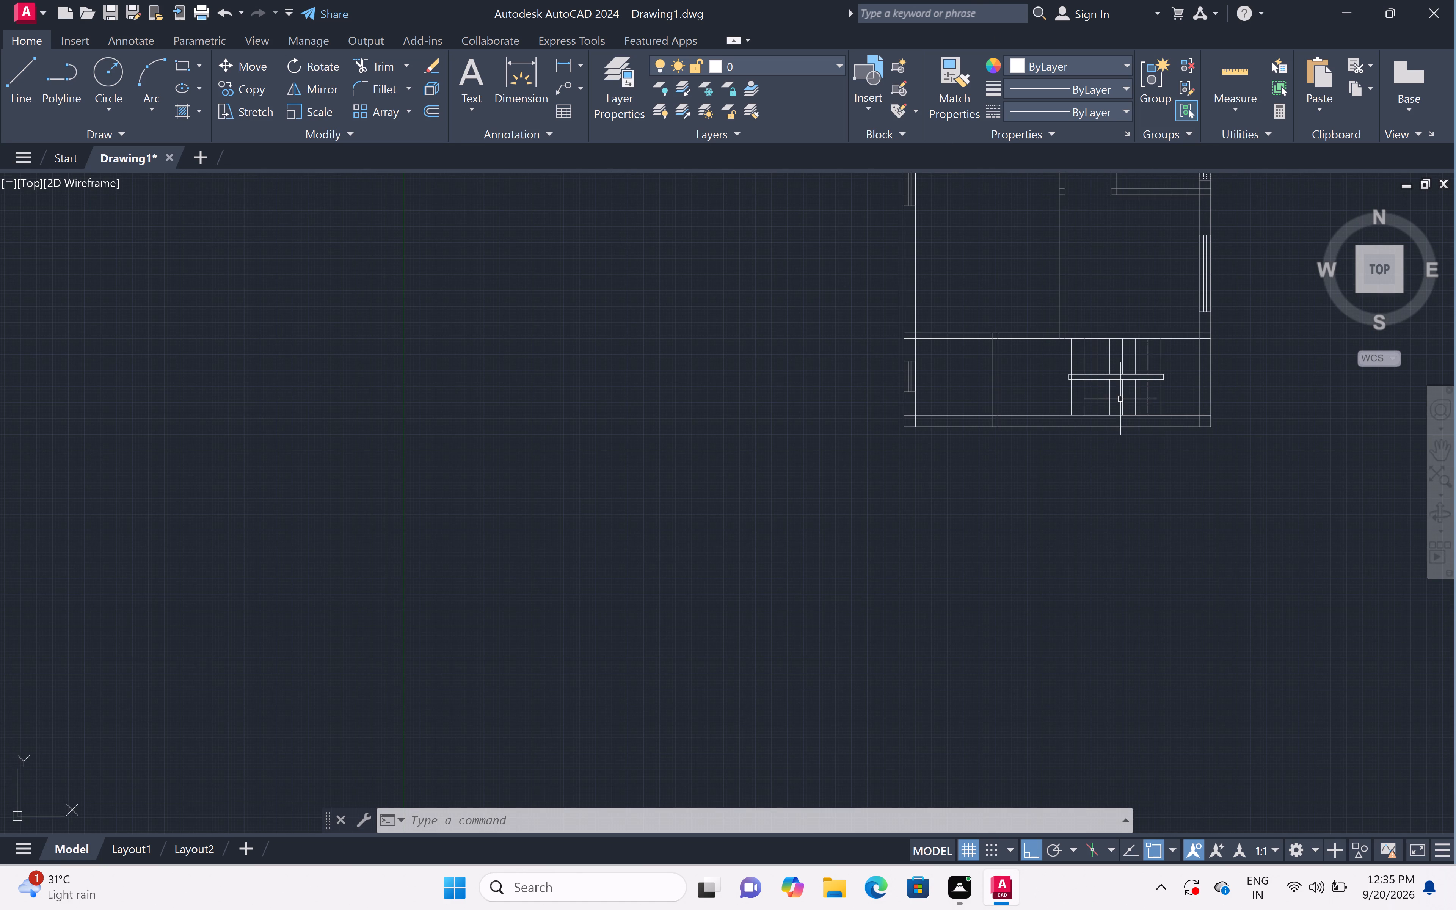
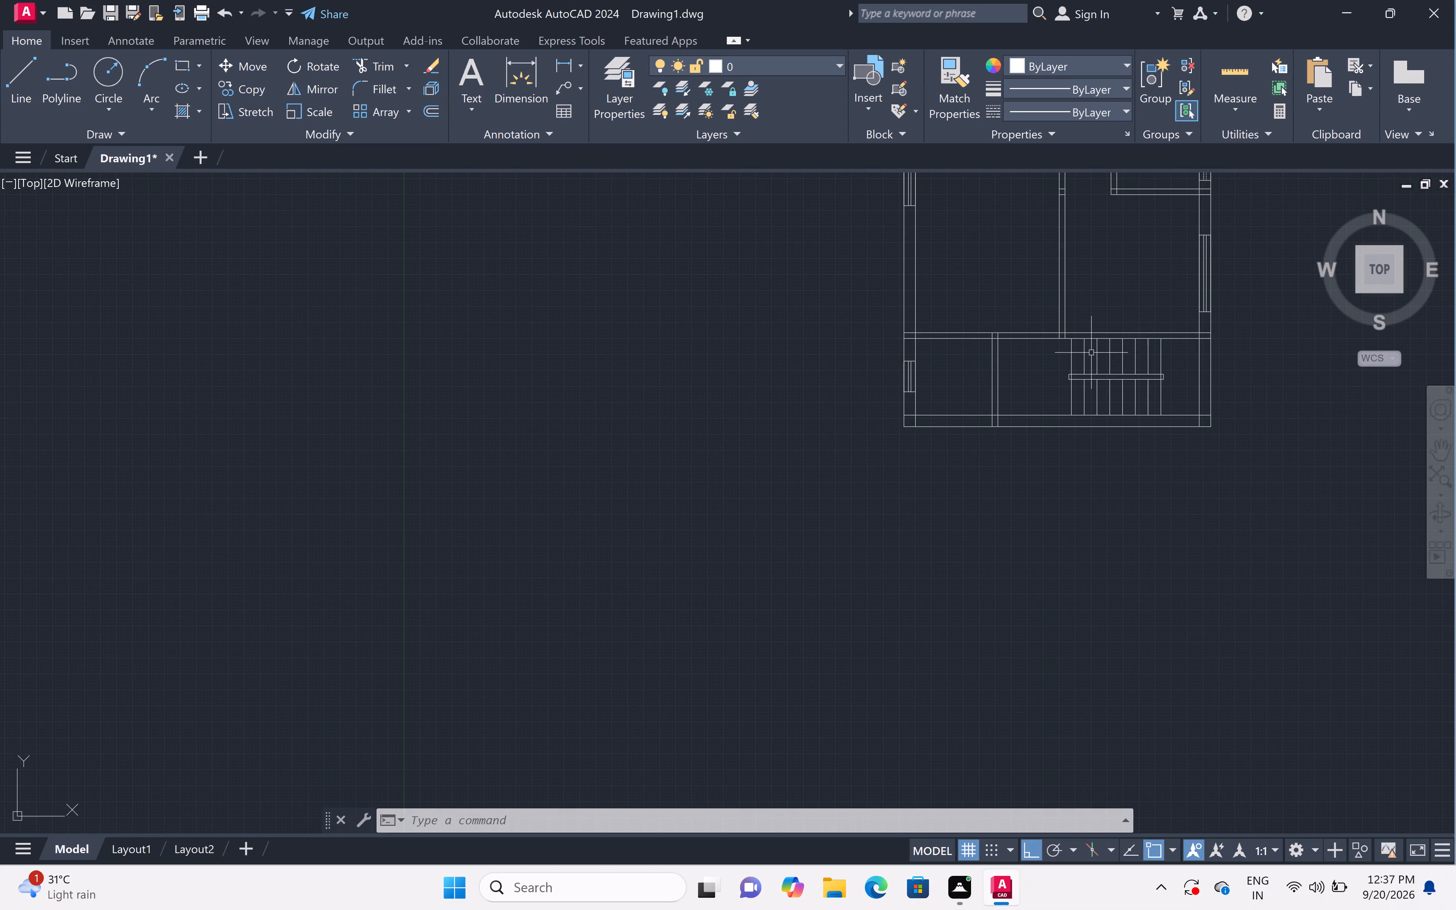
Examine the staircase's treads and closed central divider up close and against the surrounding walls.
scroll(1091, 347, "up", 3)
scroll(1092, 347, "down", 1)
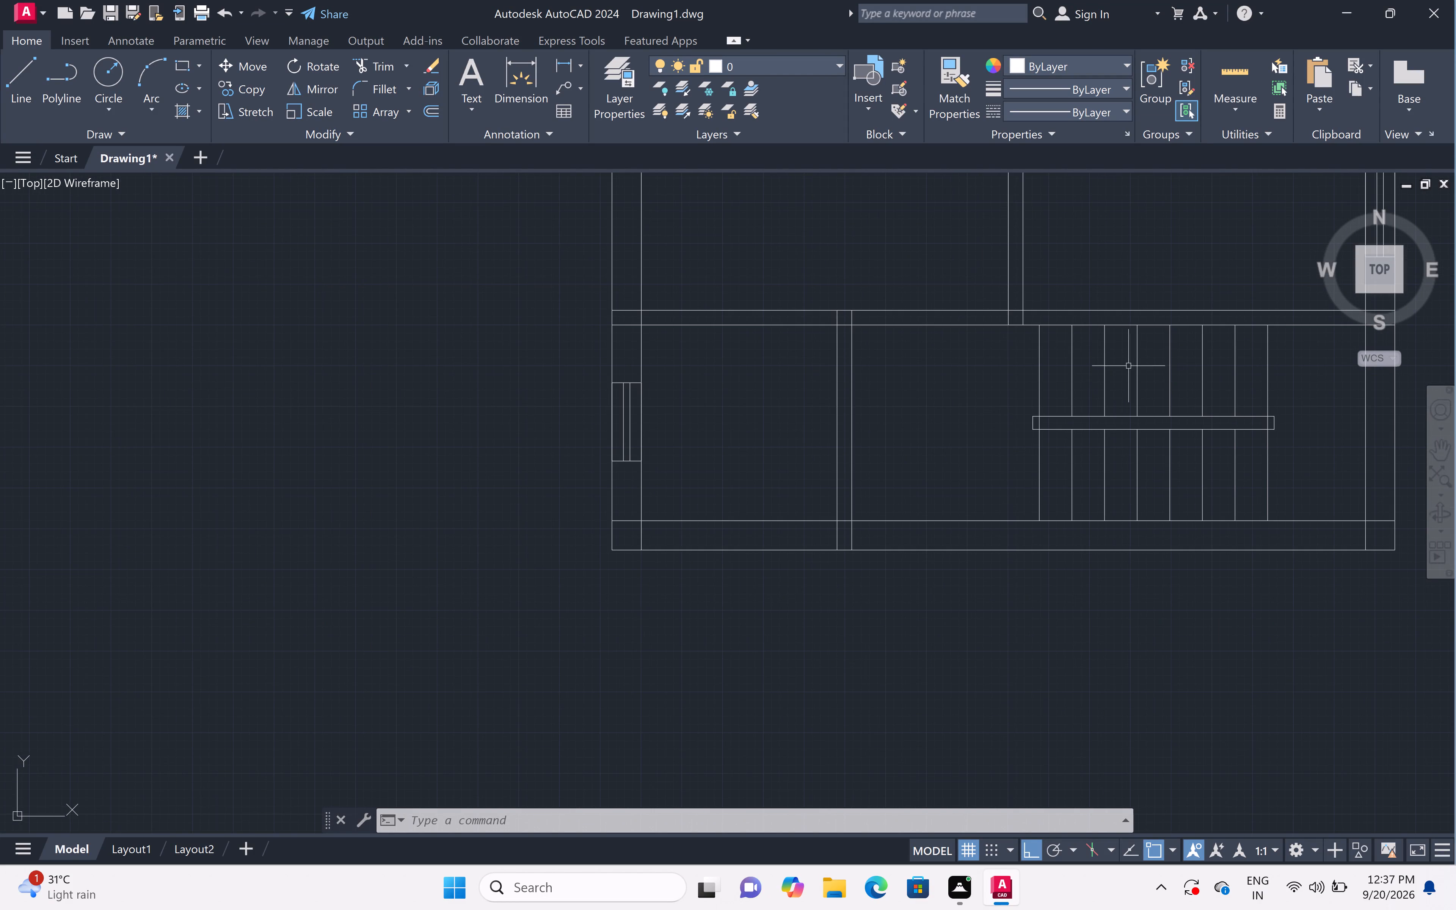
scroll(1158, 371, "up", 1)
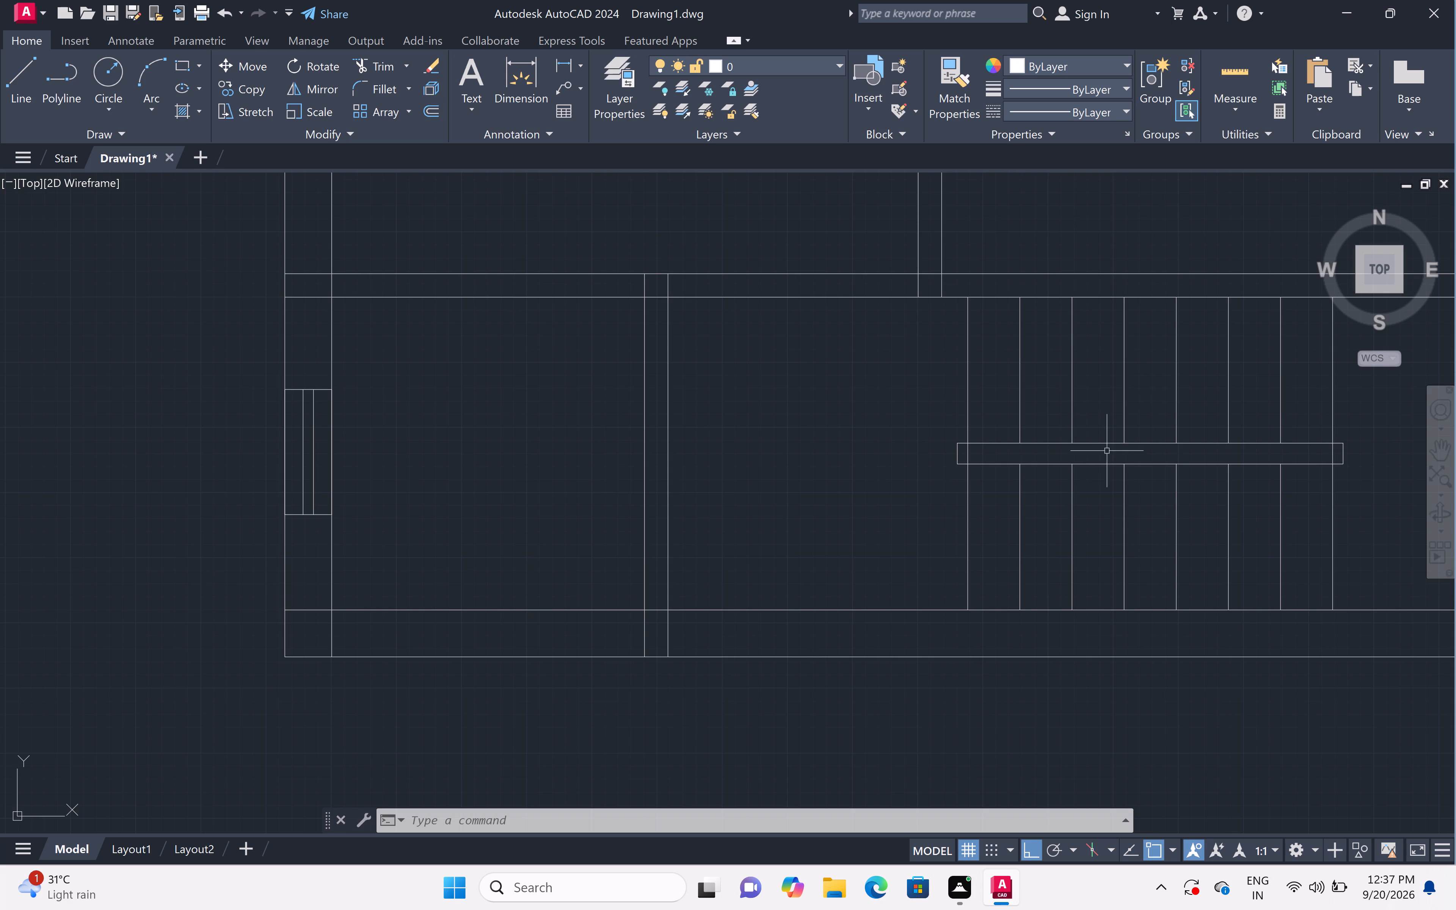
scroll(1124, 441, "up", 1)
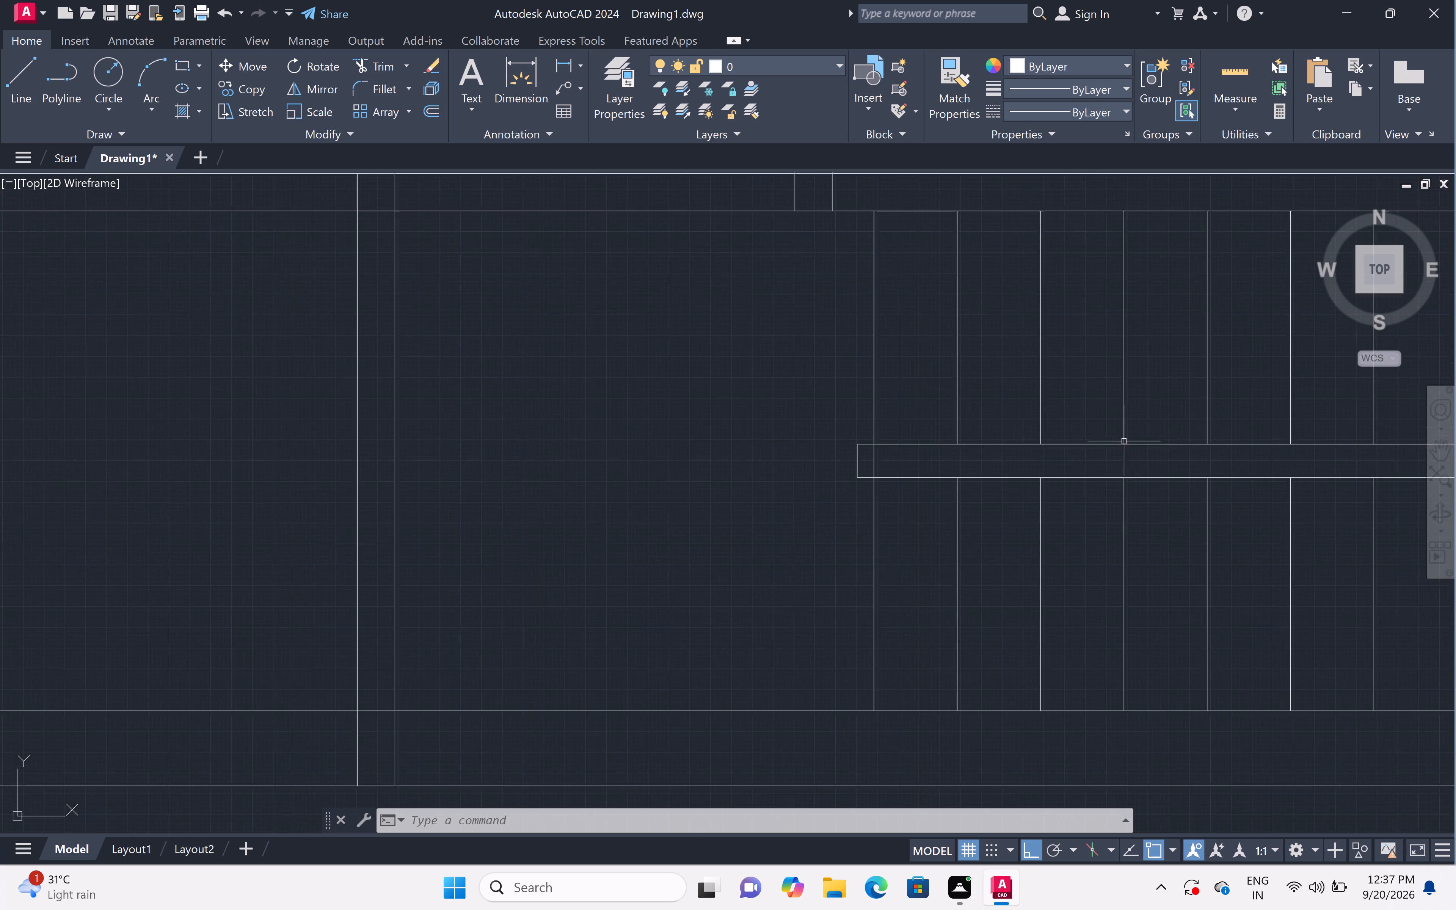
scroll(1124, 441, "up", 2)
scroll(1124, 450, "down", 2)
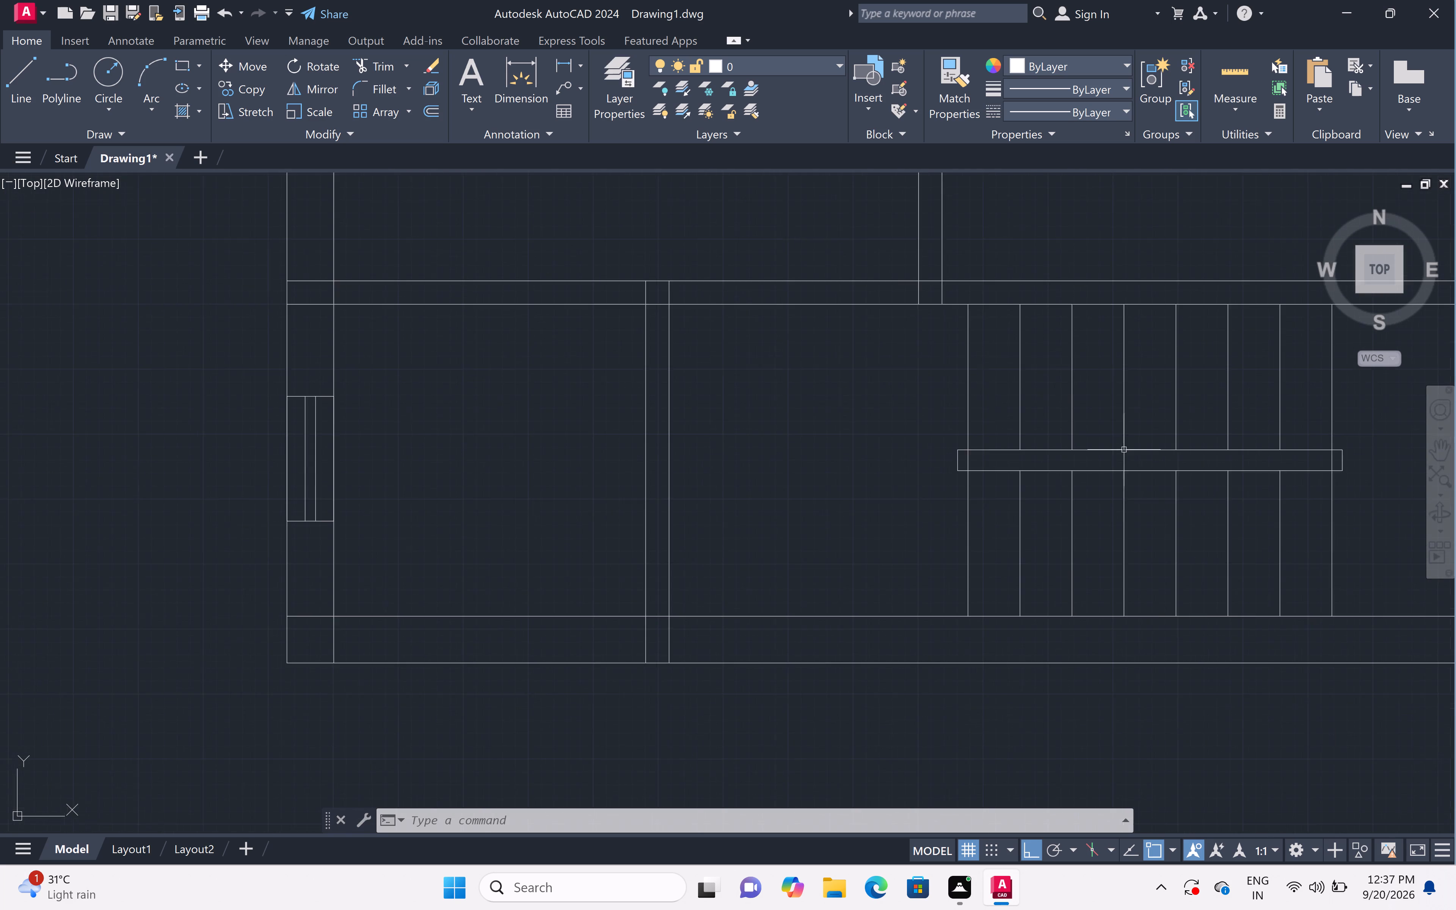
scroll(1124, 450, "down", 3)
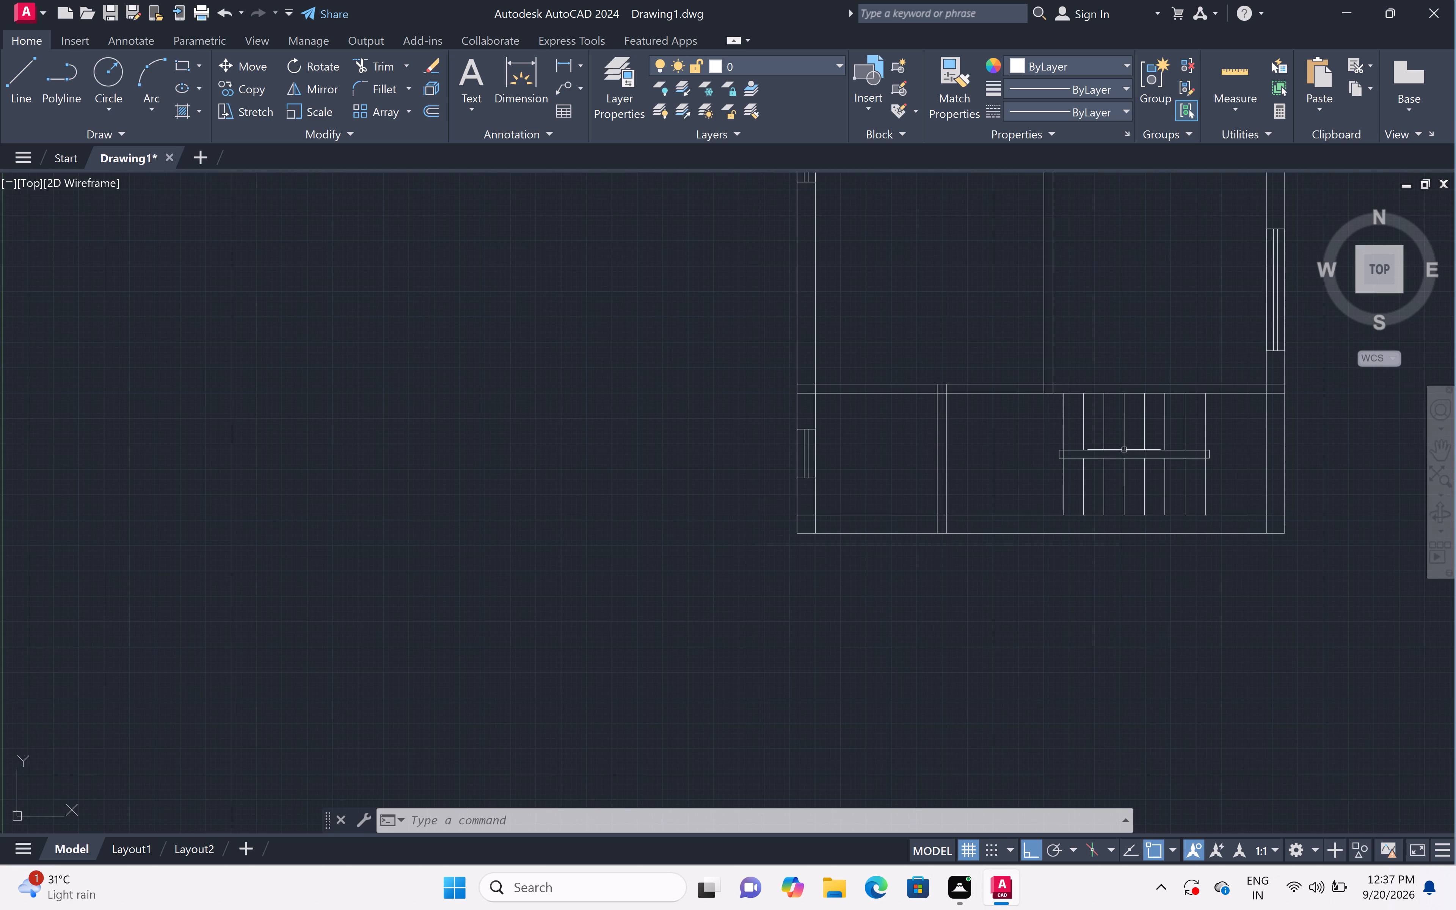
scroll(1124, 450, "up", 1)
scroll(1124, 450, "down", 1)
scroll(1124, 450, "up", 1)
scroll(1124, 450, "down", 1)
scroll(1124, 450, "up", 1)
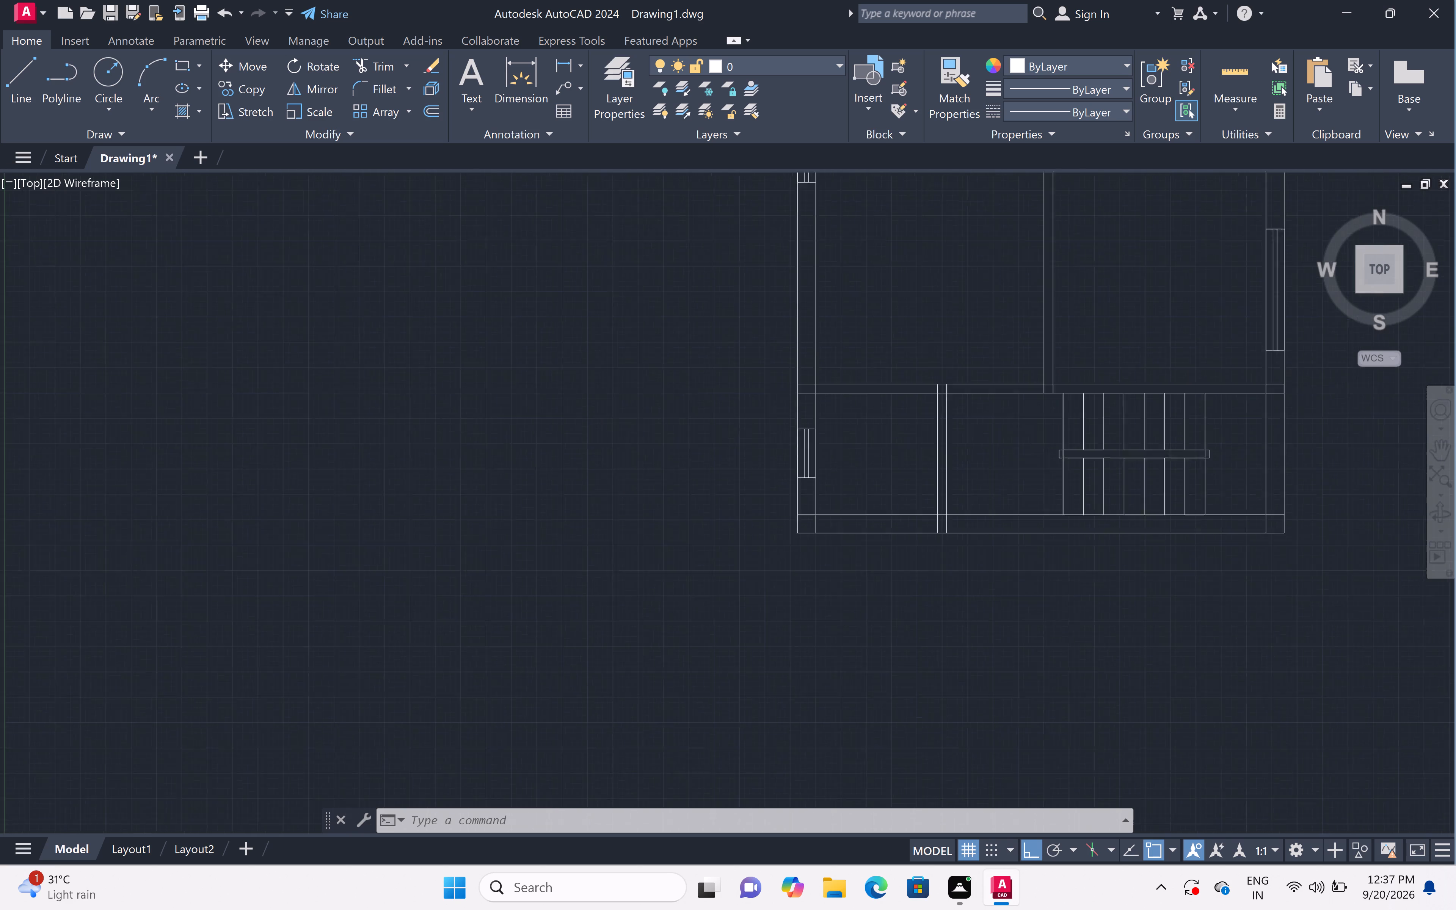
scroll(1124, 450, "down", 1)
scroll(1124, 450, "up", 1)
scroll(1124, 450, "down", 1)
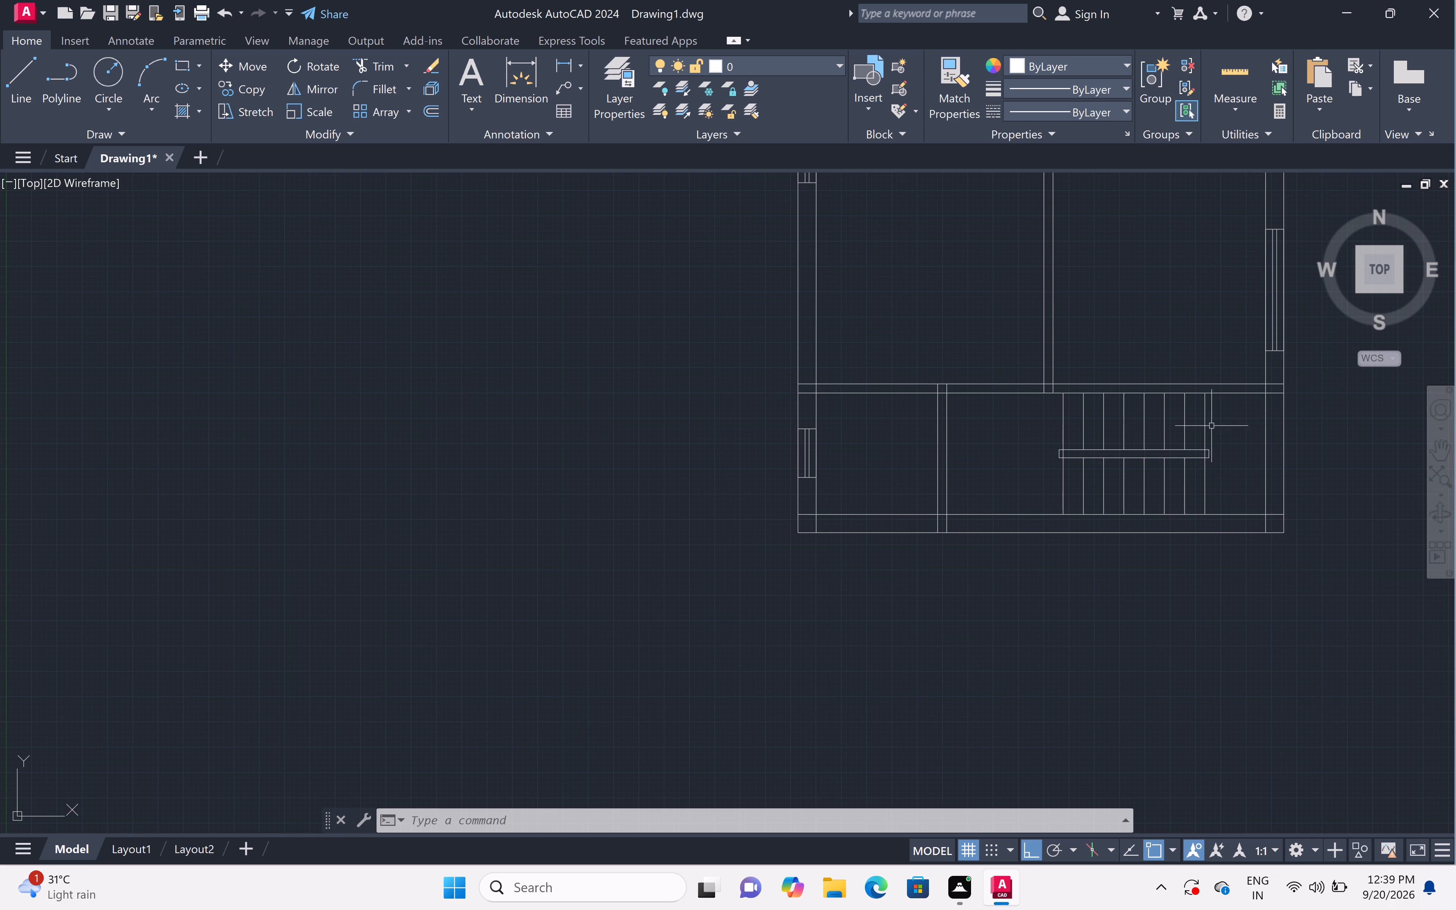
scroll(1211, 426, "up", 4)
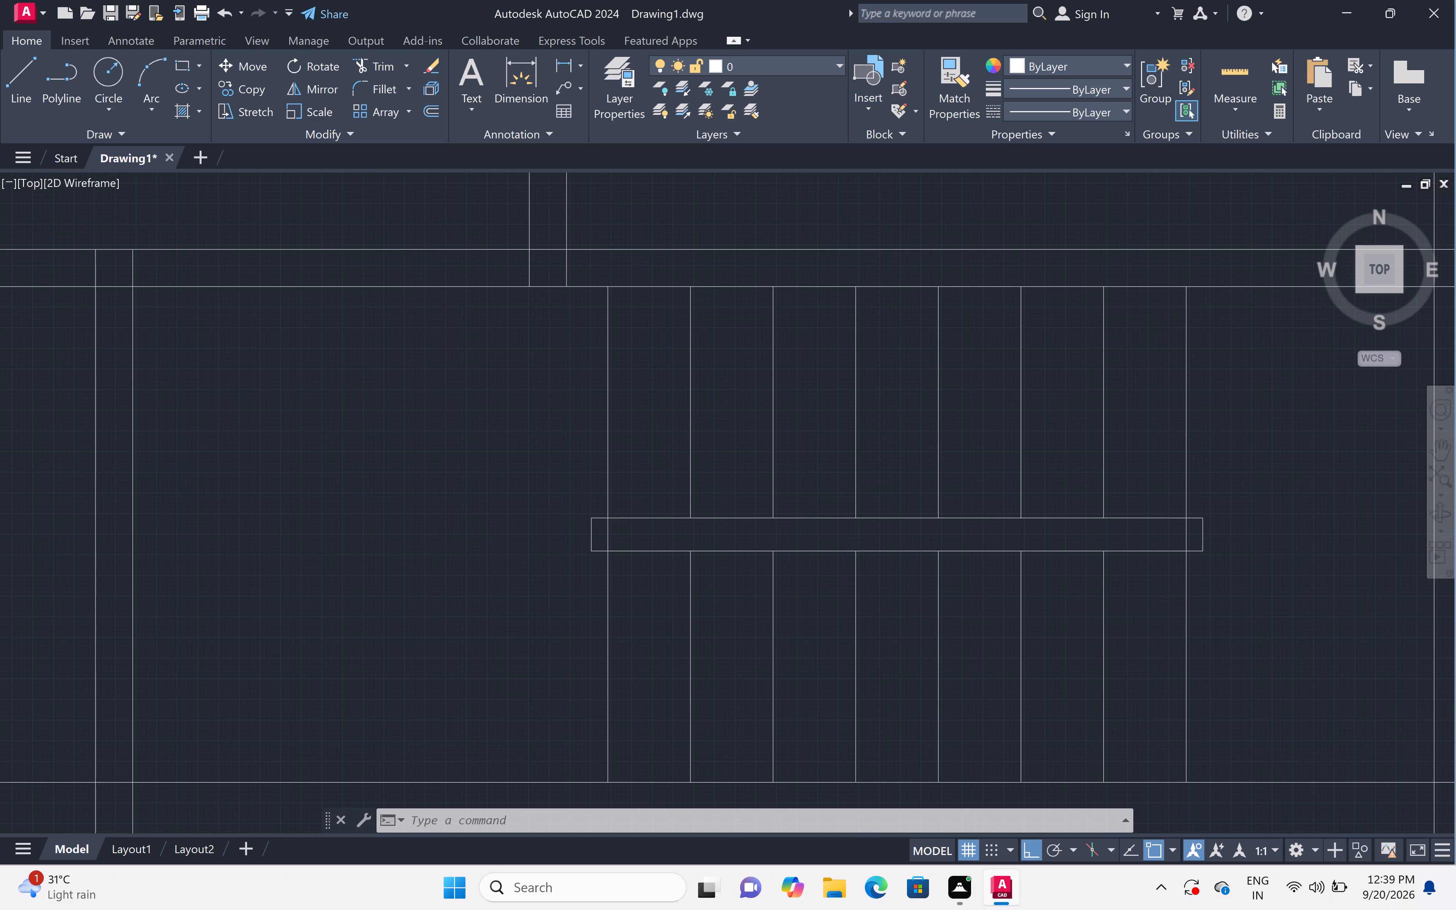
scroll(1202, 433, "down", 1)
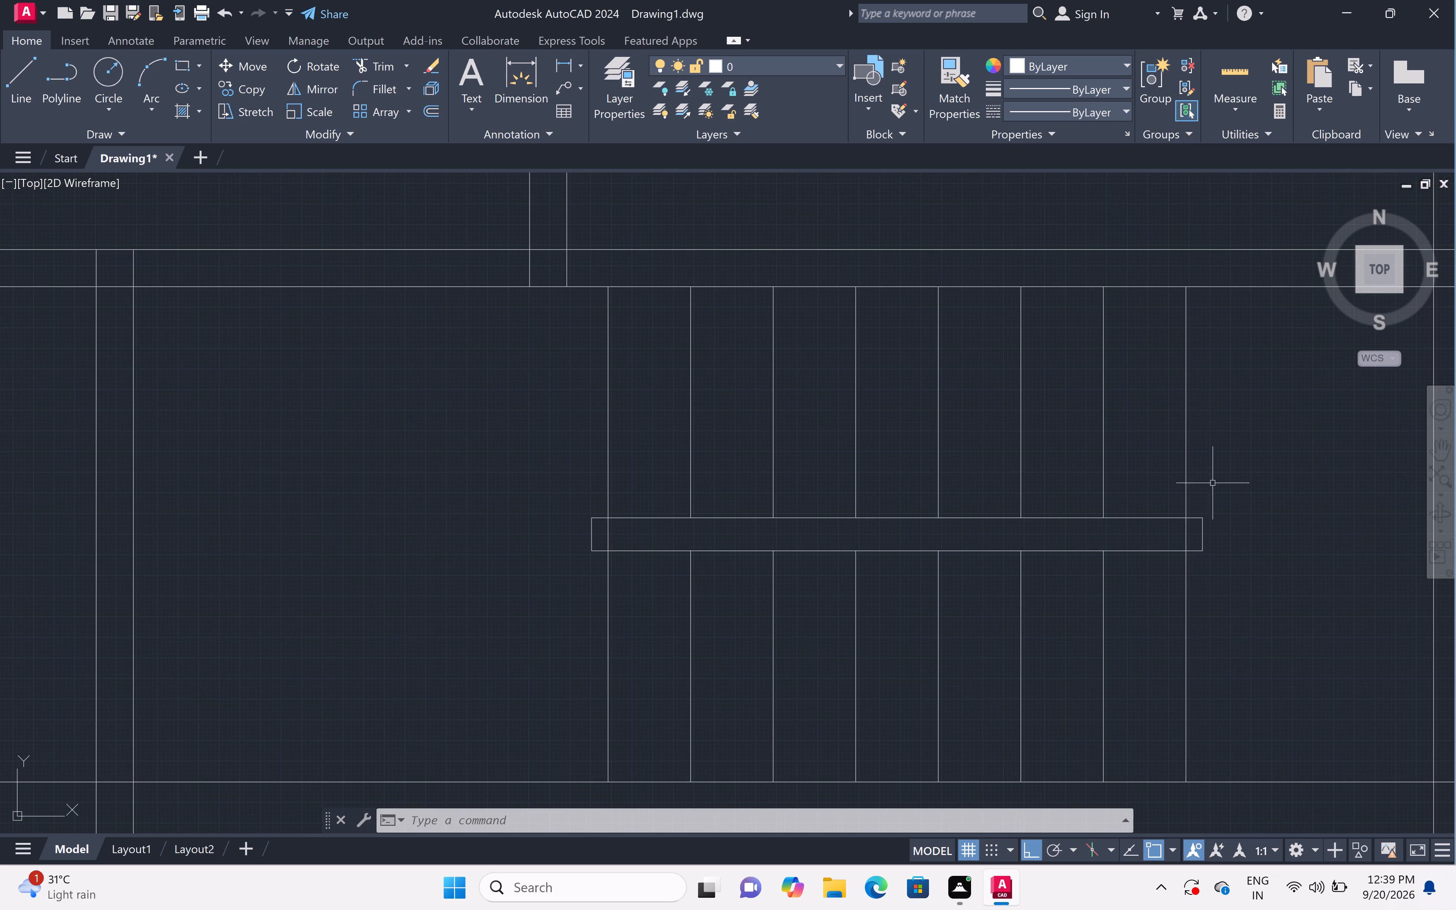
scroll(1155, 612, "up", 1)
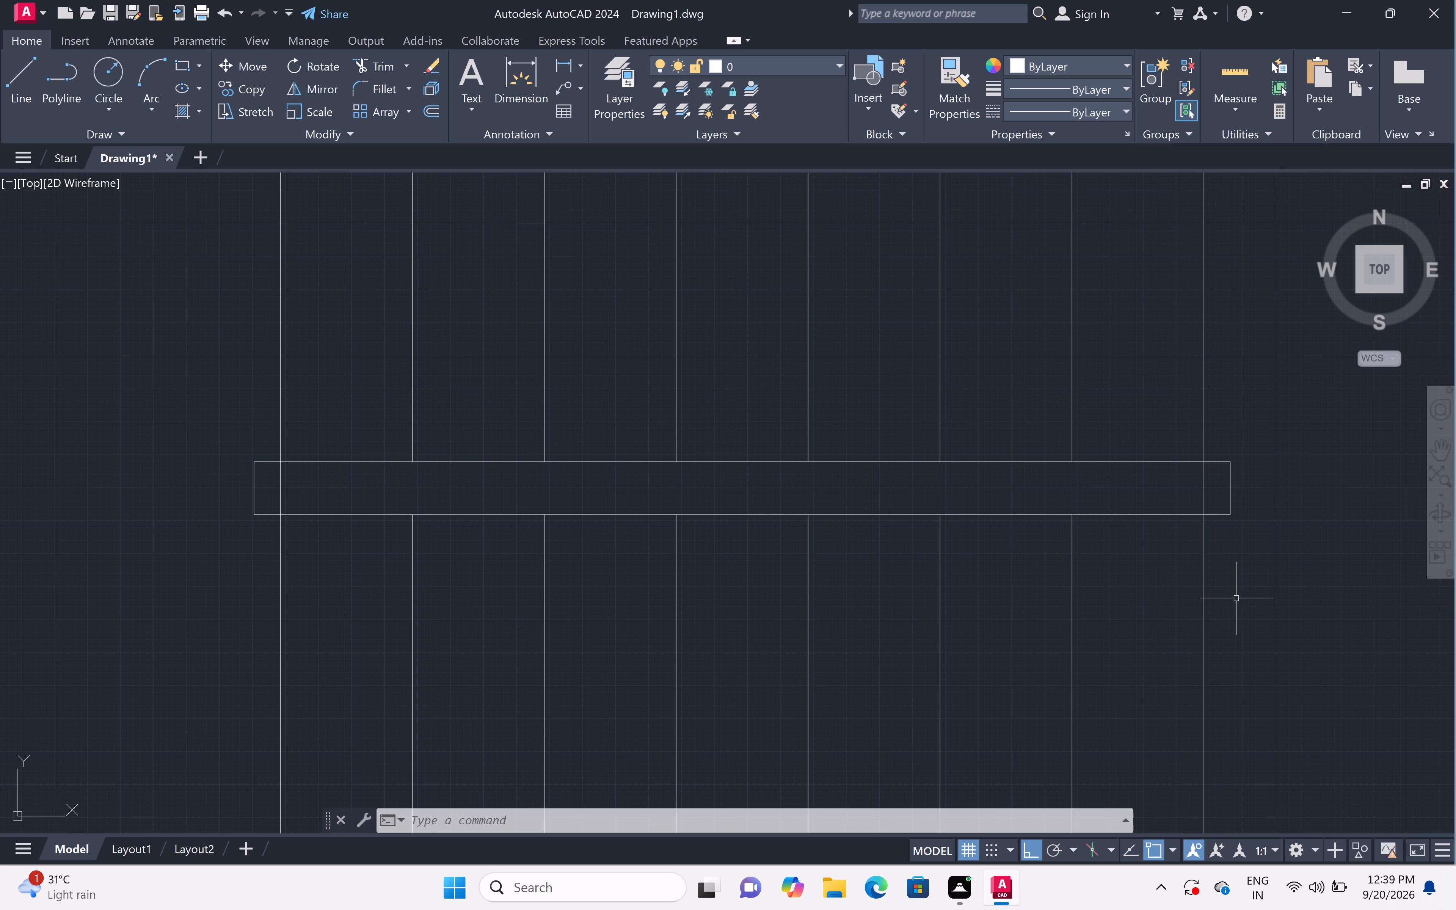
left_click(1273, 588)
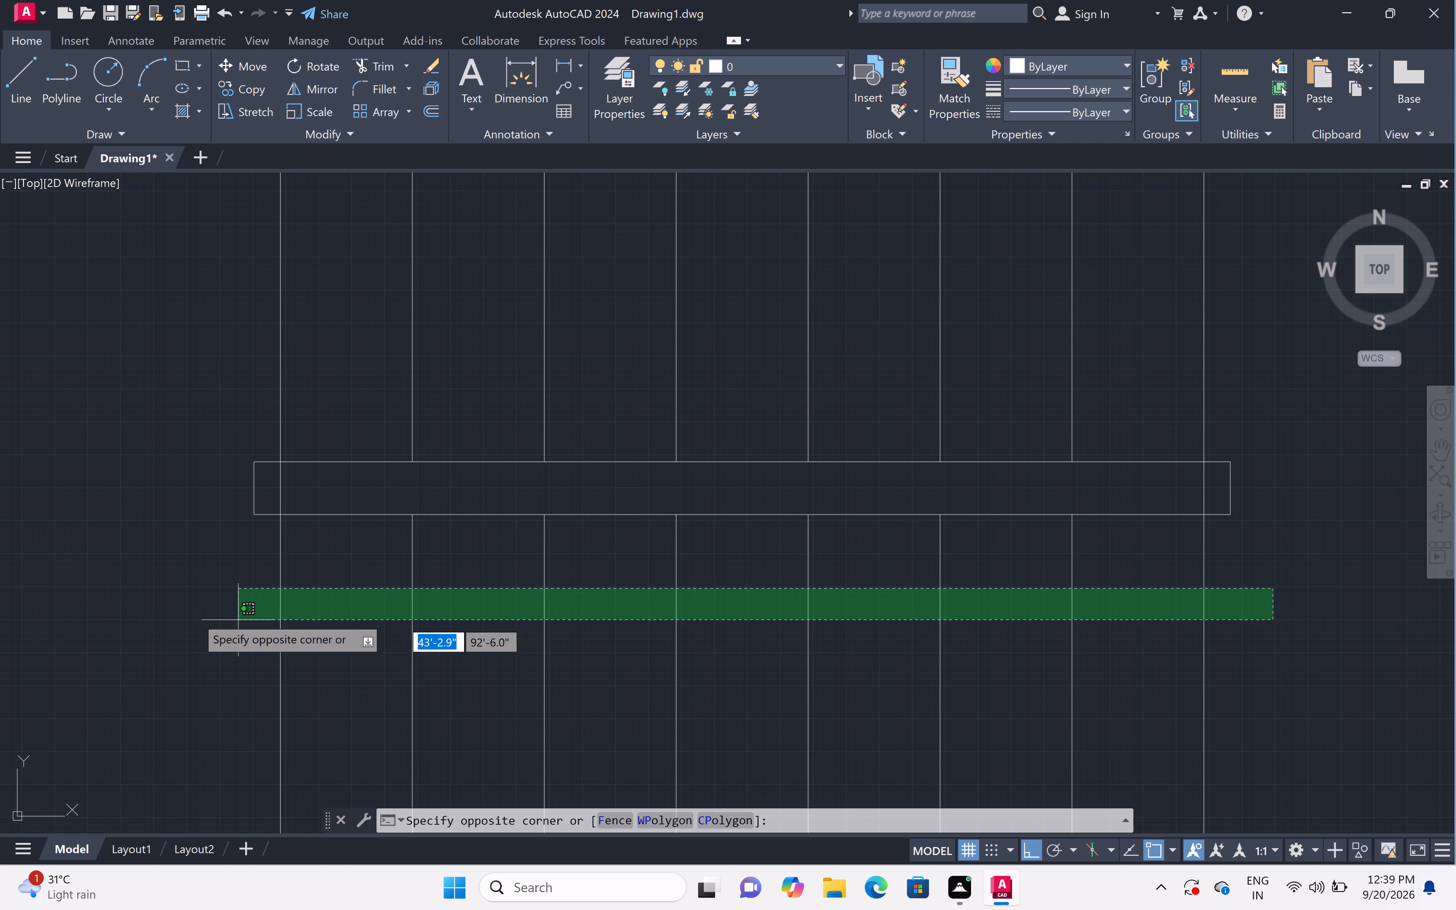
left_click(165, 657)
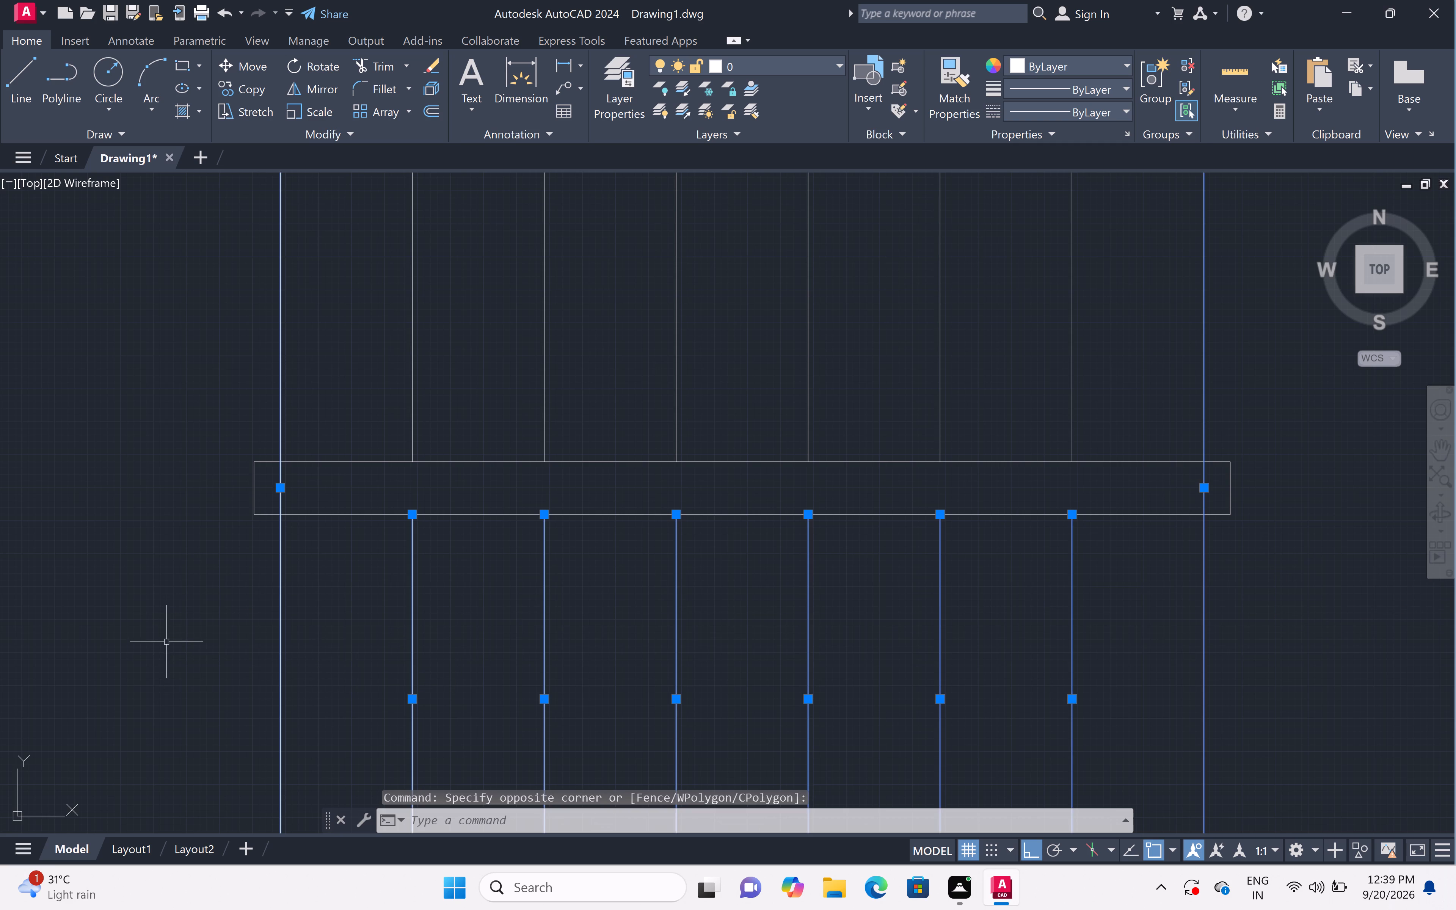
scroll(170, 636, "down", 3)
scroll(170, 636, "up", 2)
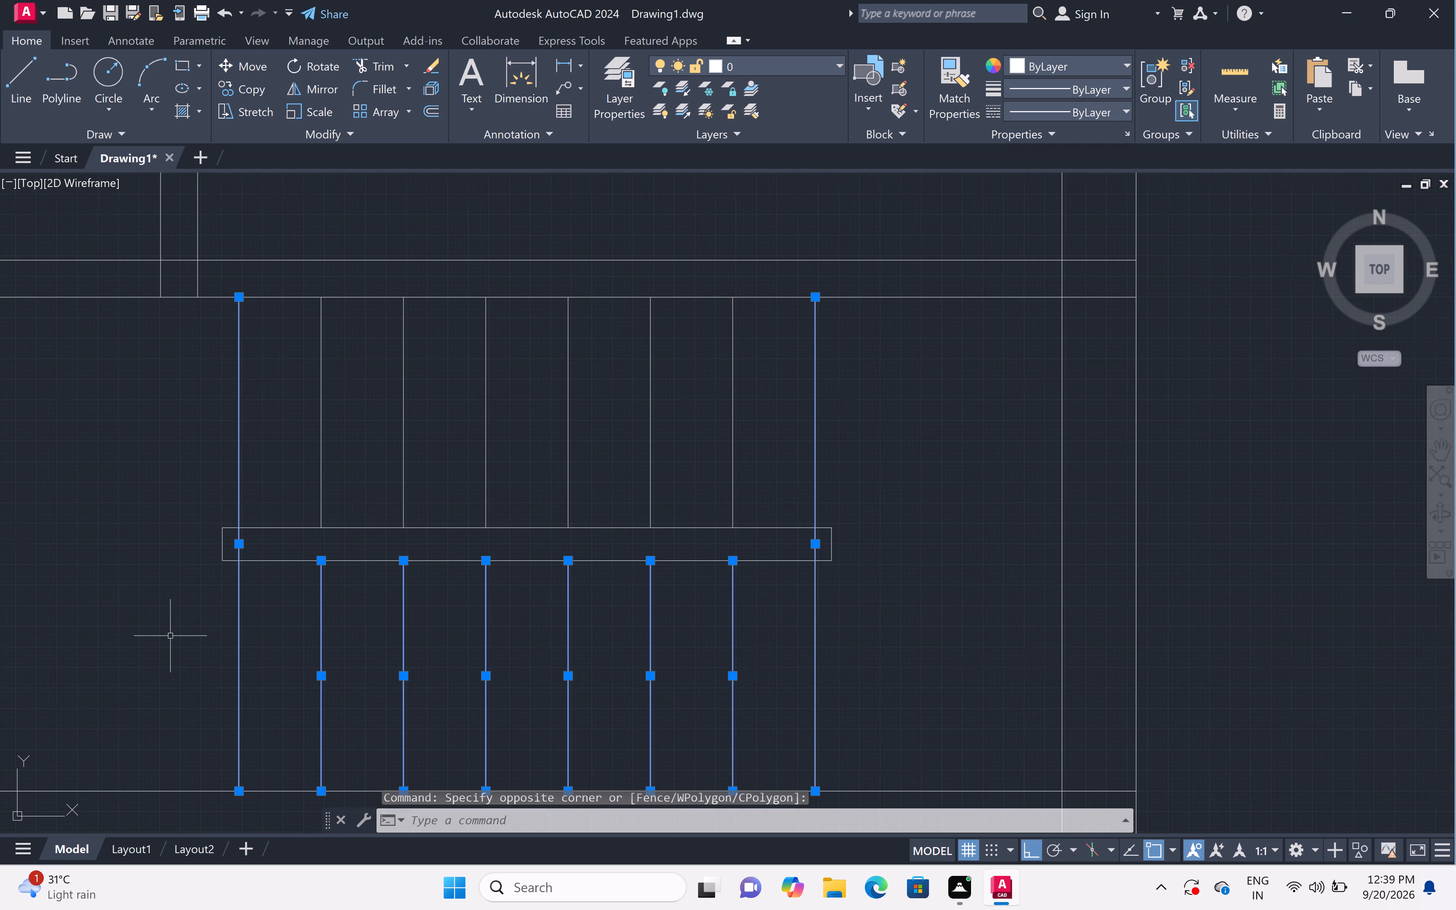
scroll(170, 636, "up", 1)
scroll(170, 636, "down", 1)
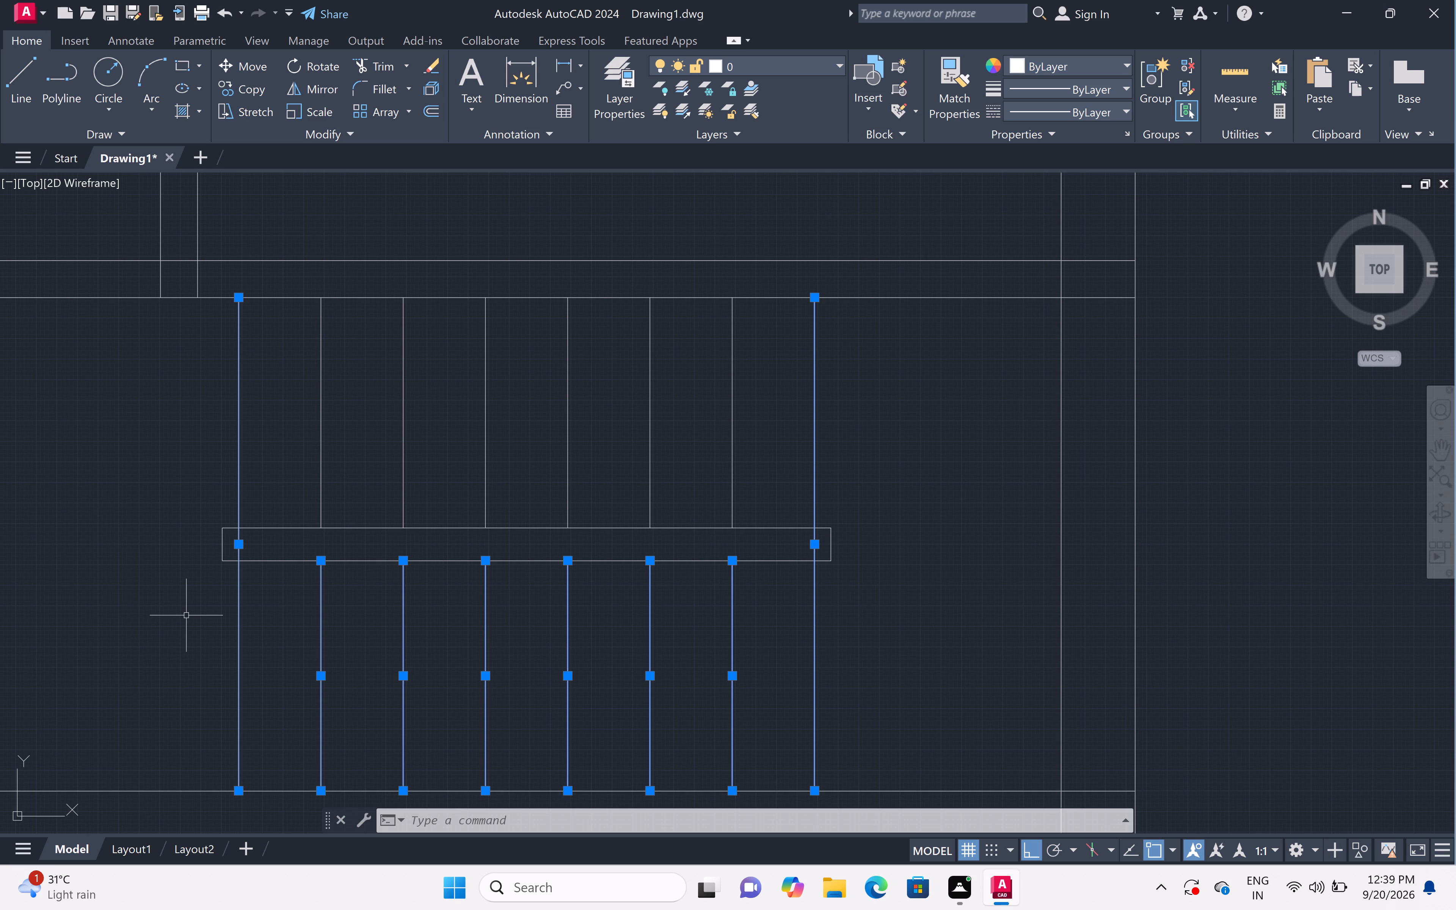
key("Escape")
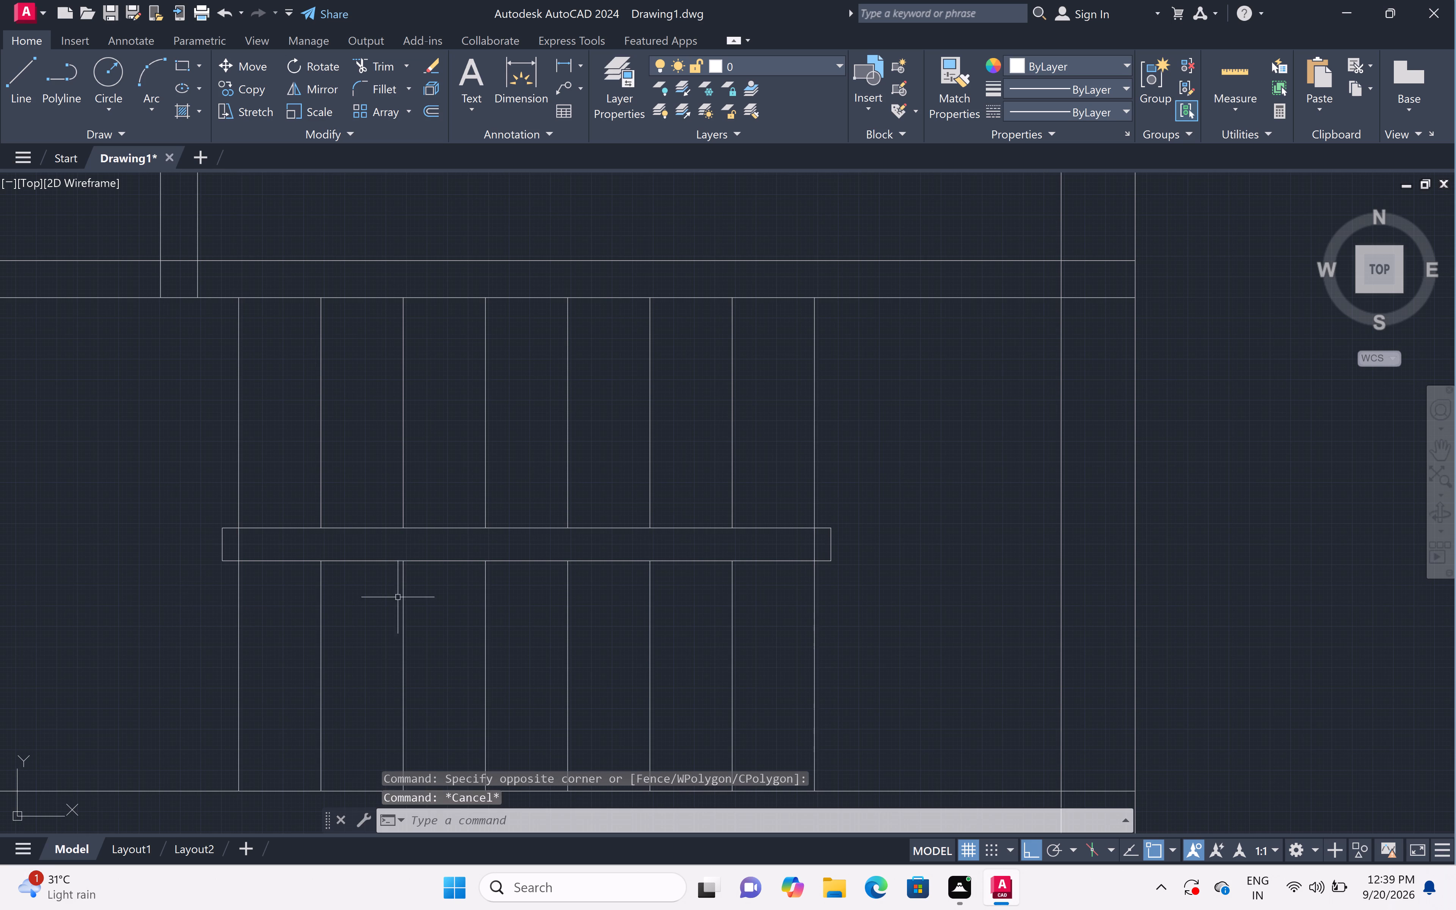
Move the staircase's lower-flight tread lines, all except the easternmost one, to Layer1.
left_click(787, 598)
double_click(160, 650)
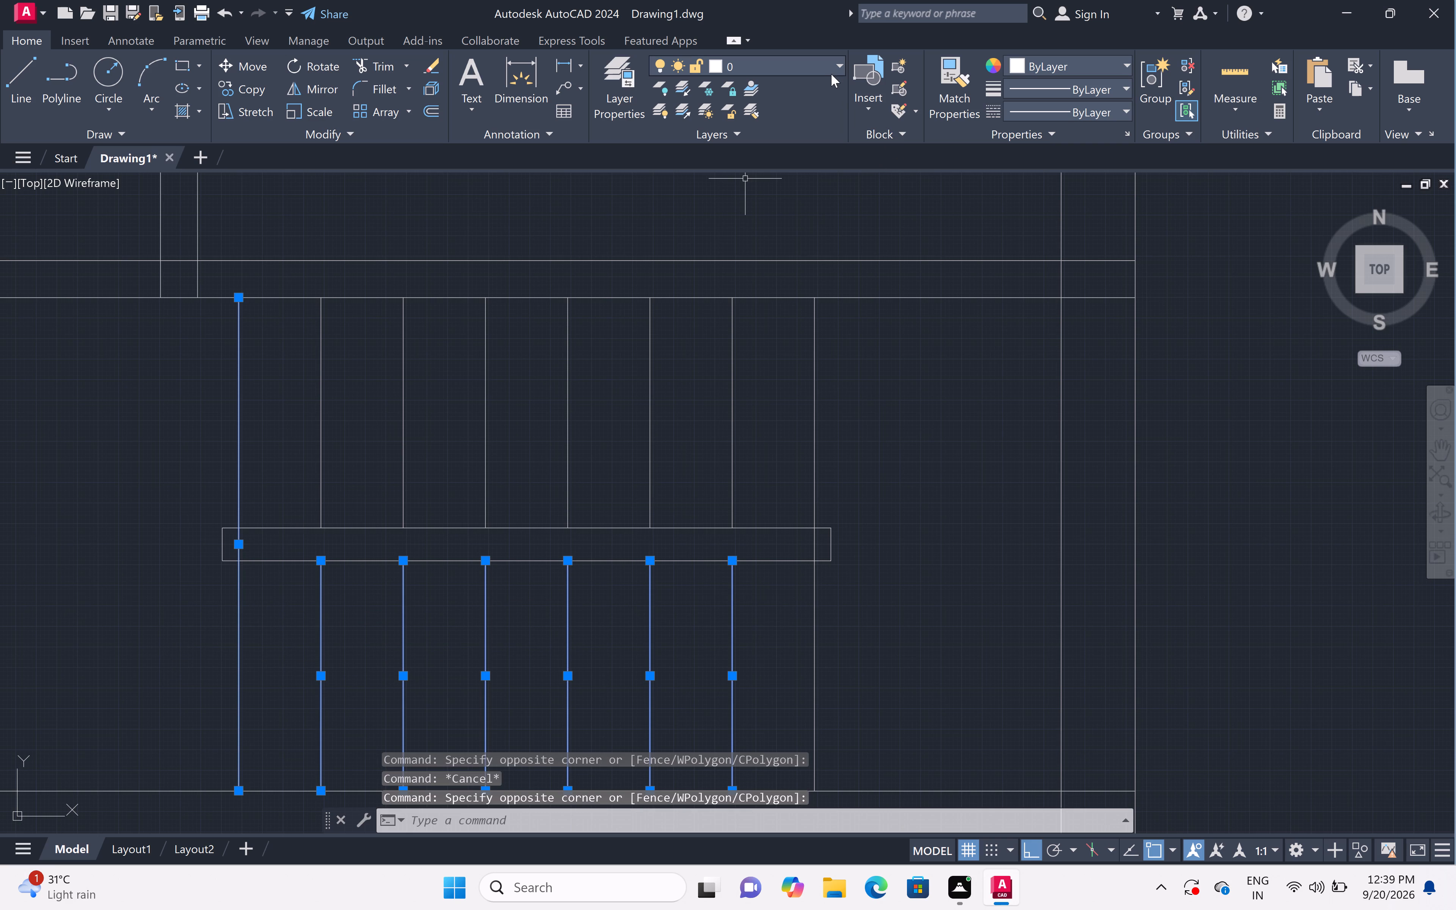
left_click(831, 64)
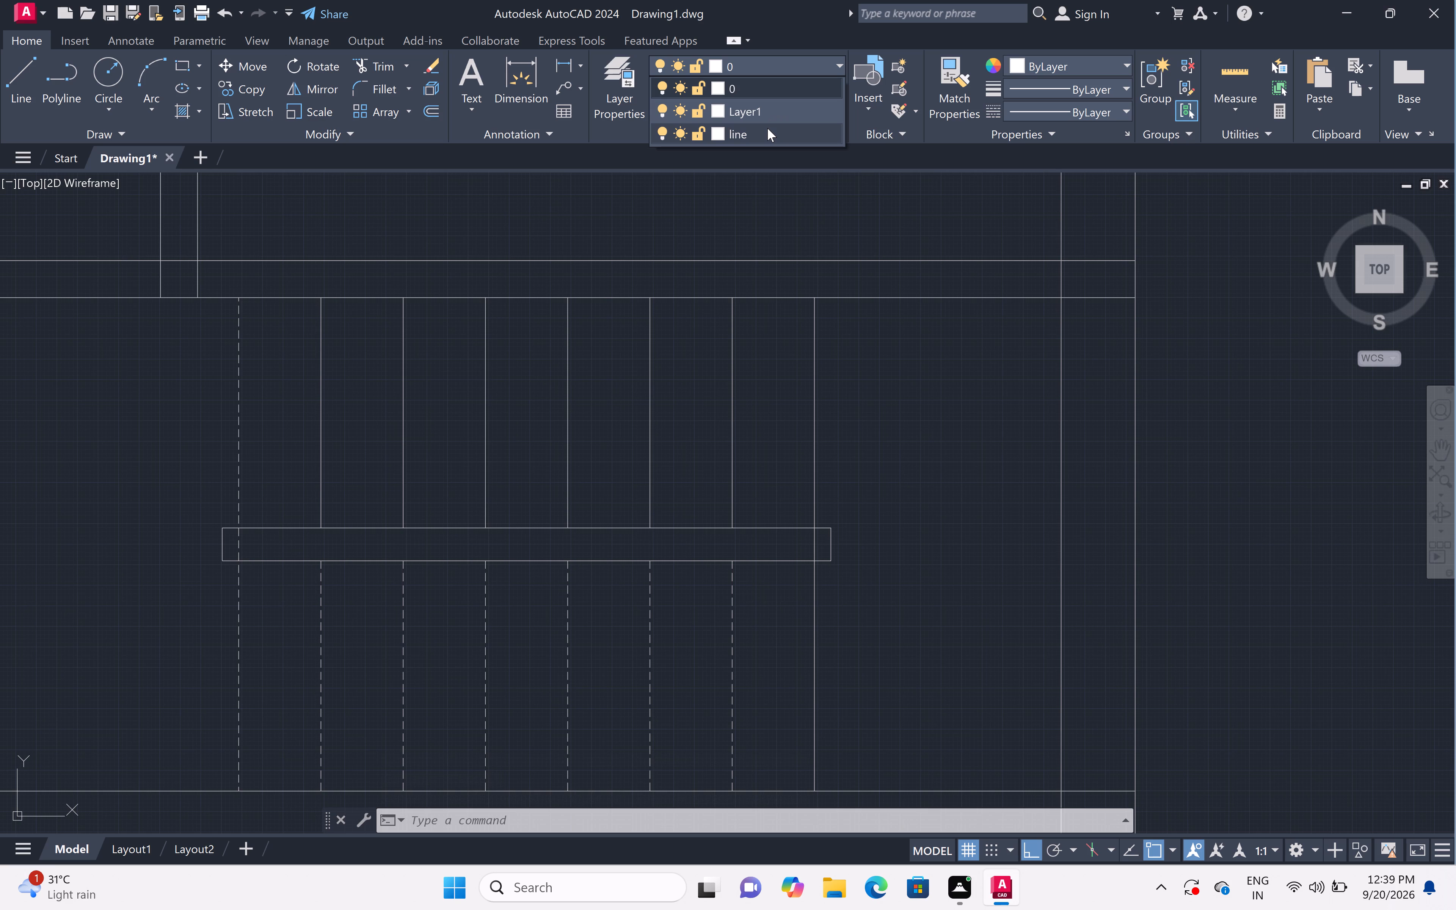
left_click(747, 113)
scroll(749, 117, "down", 4)
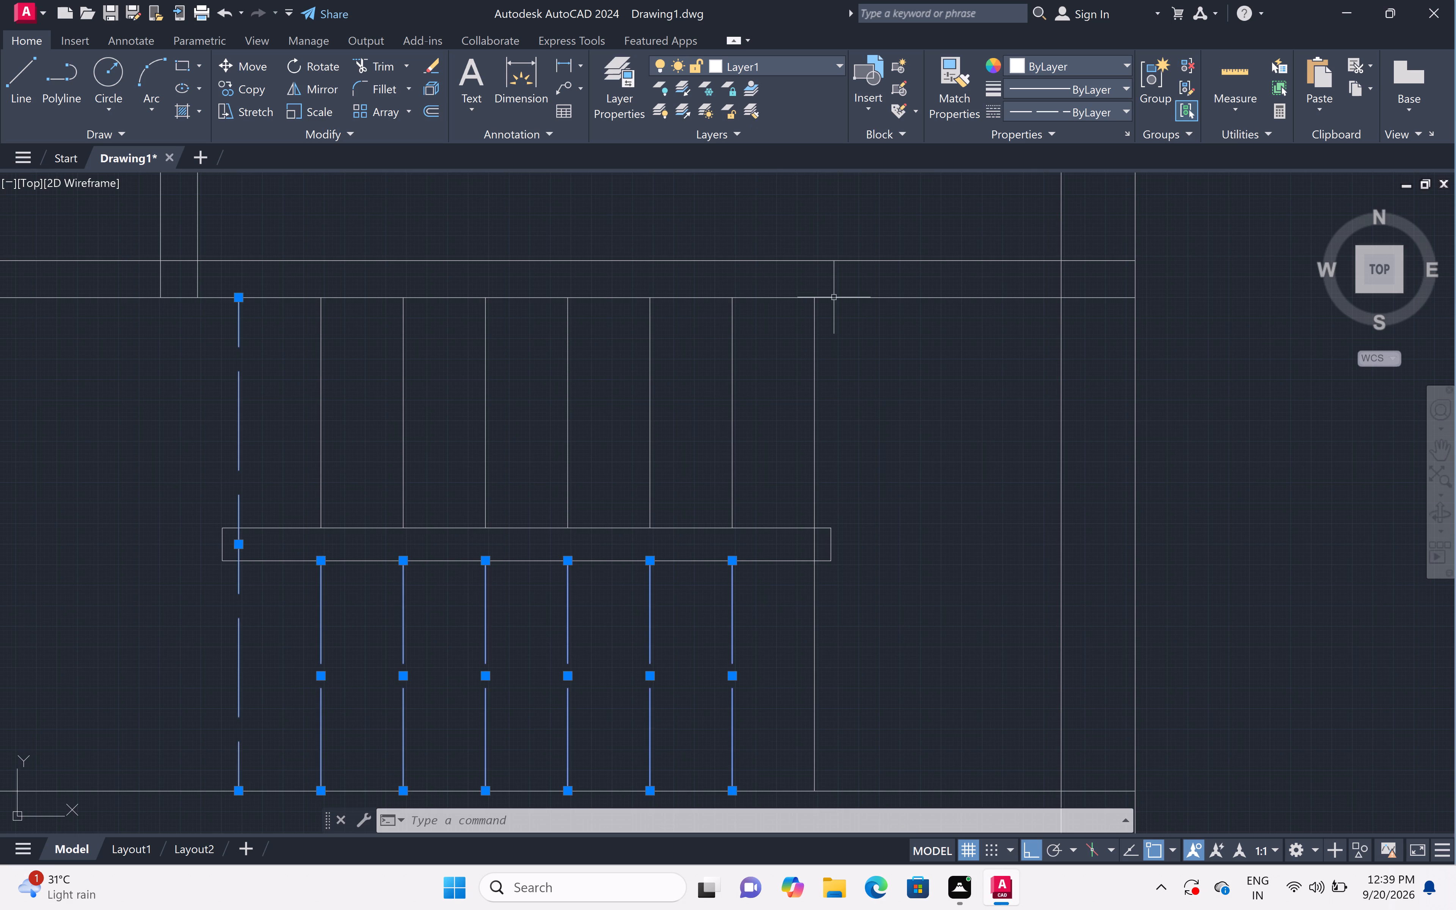
scroll(858, 356, "down", 3)
key("Escape")
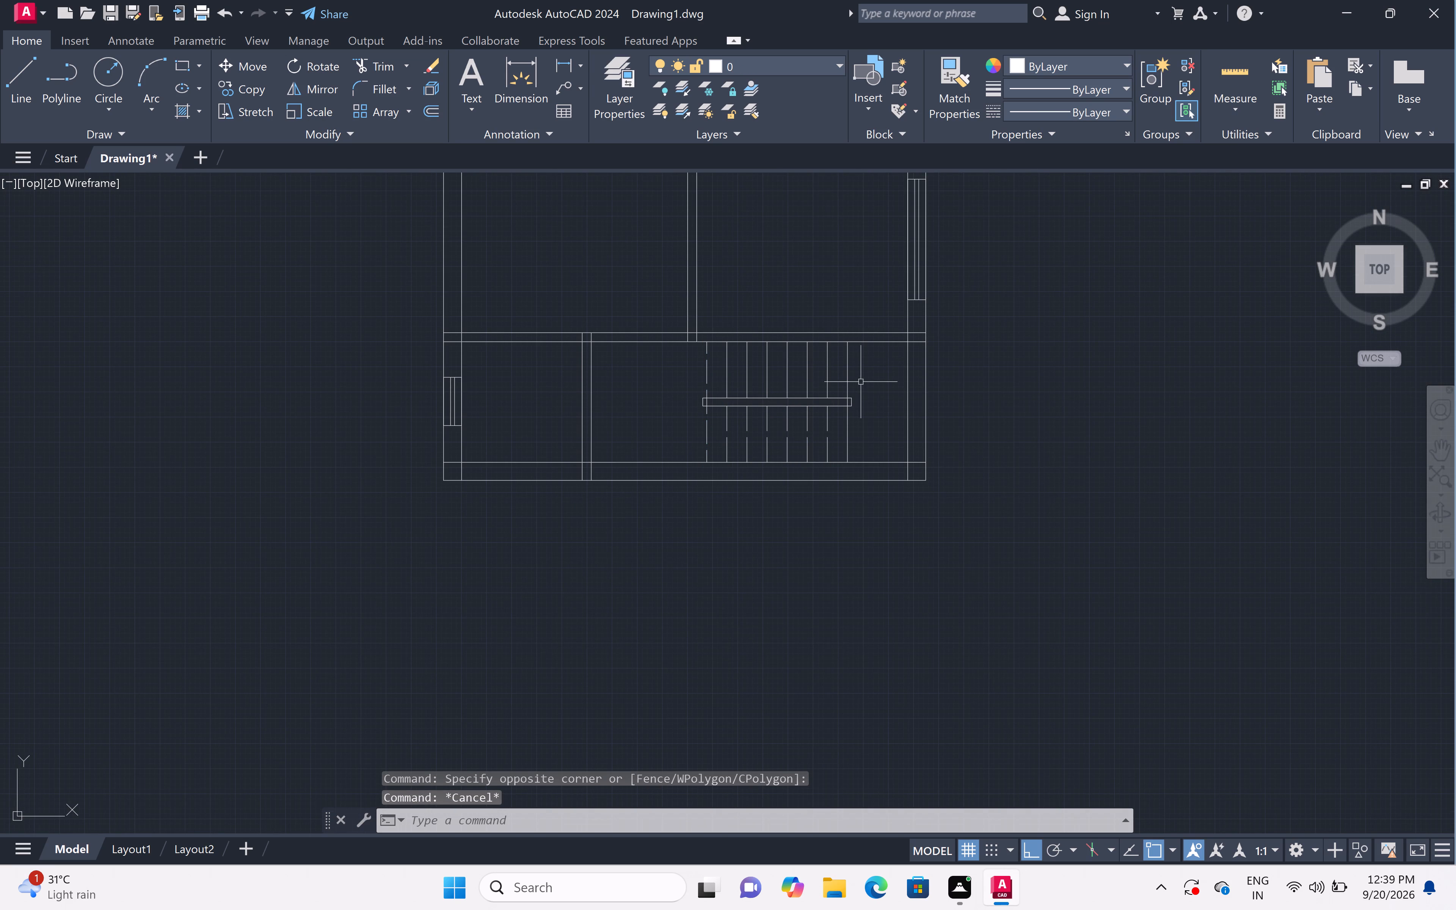
Trim away the part of the easternmost tread line that crosses the central divider.
scroll(827, 376, "up", 6)
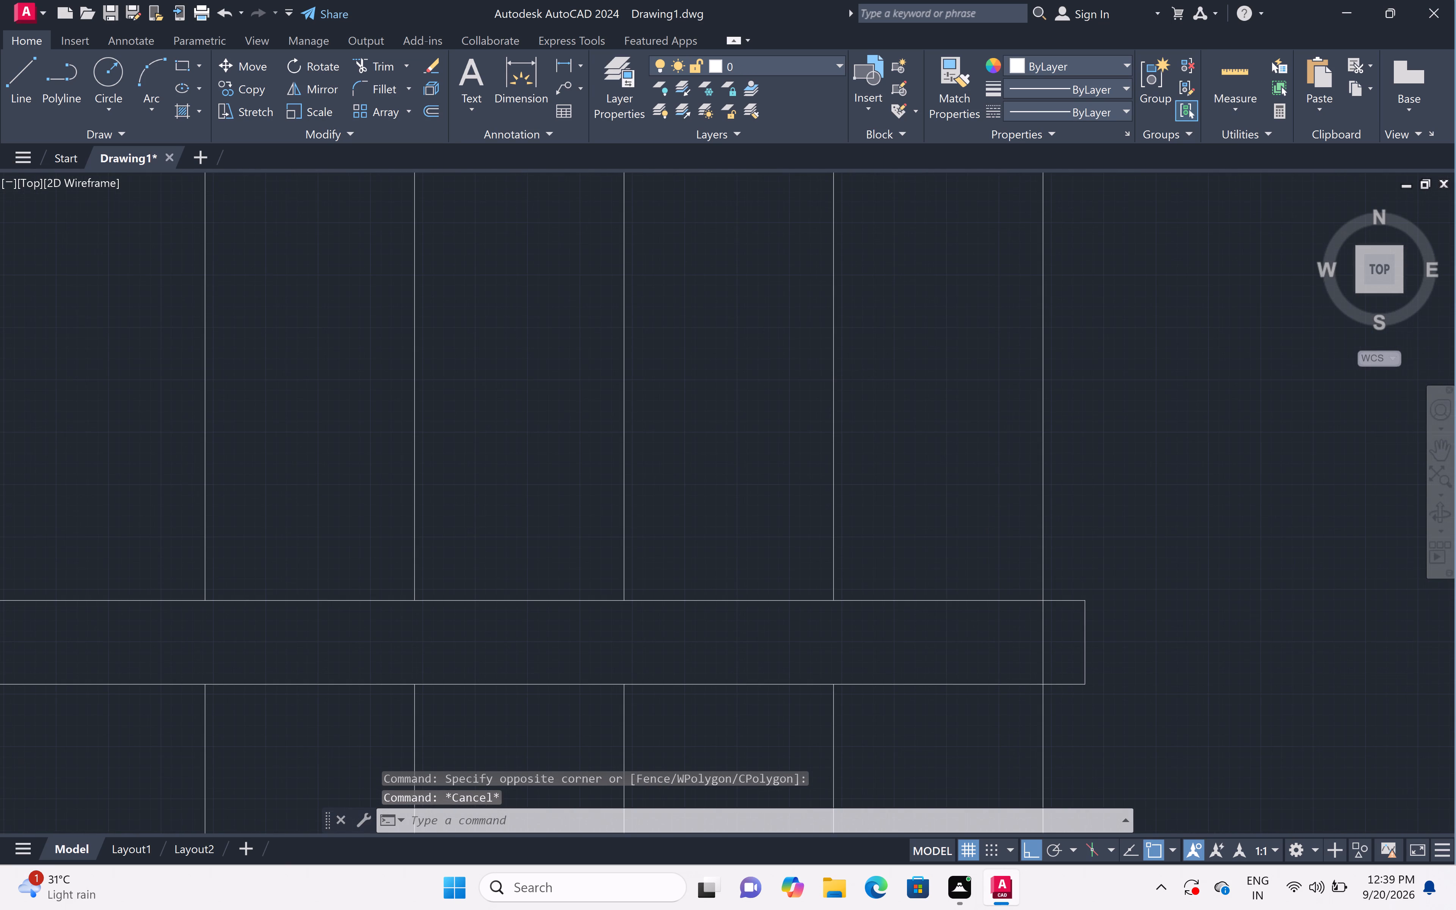
scroll(827, 376, "down", 5)
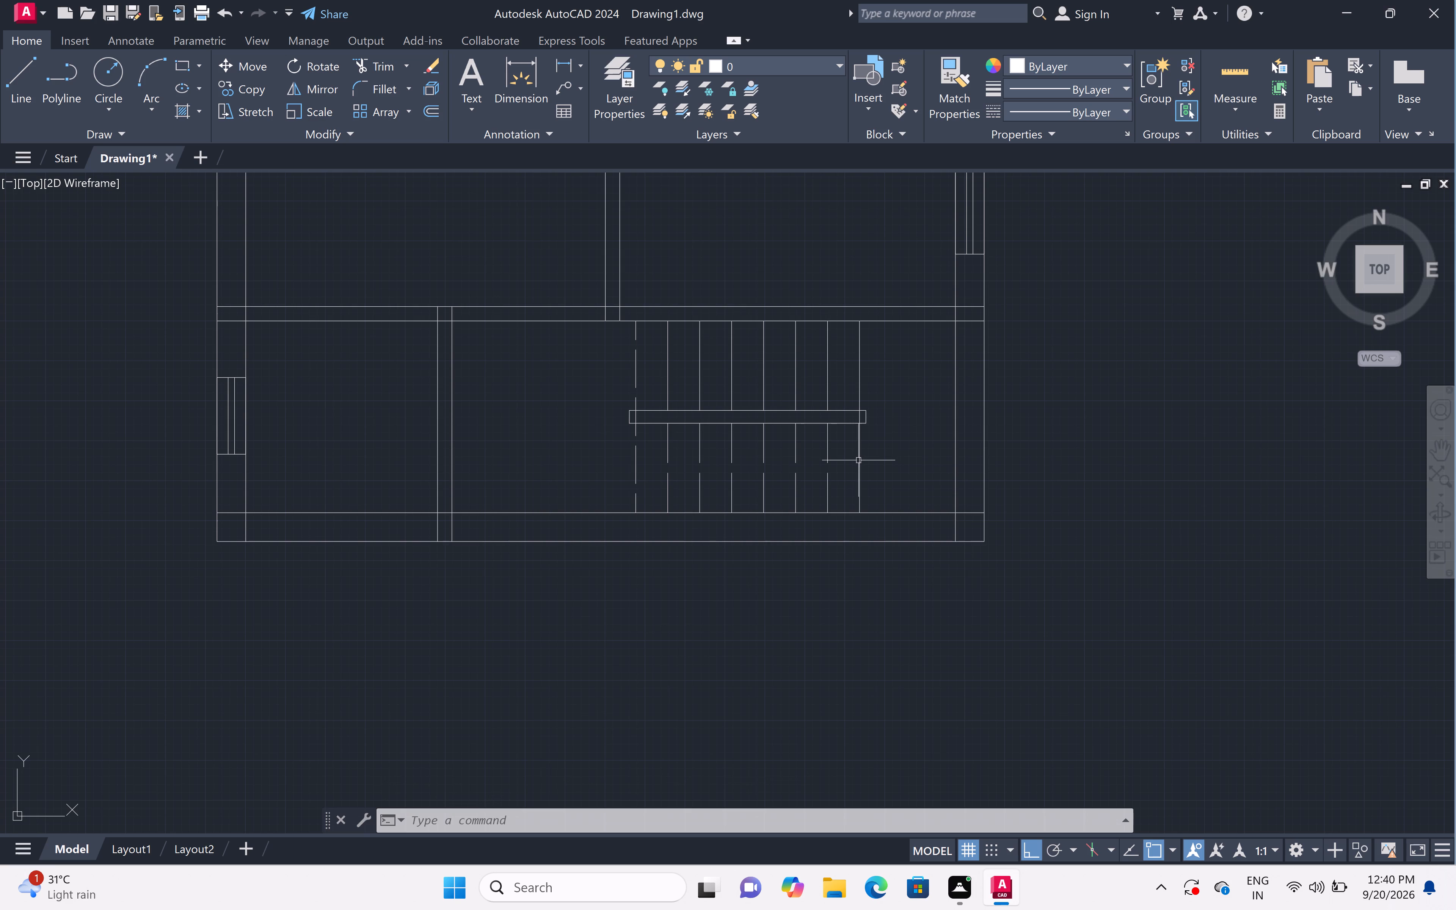
left_click(858, 460)
key("Escape")
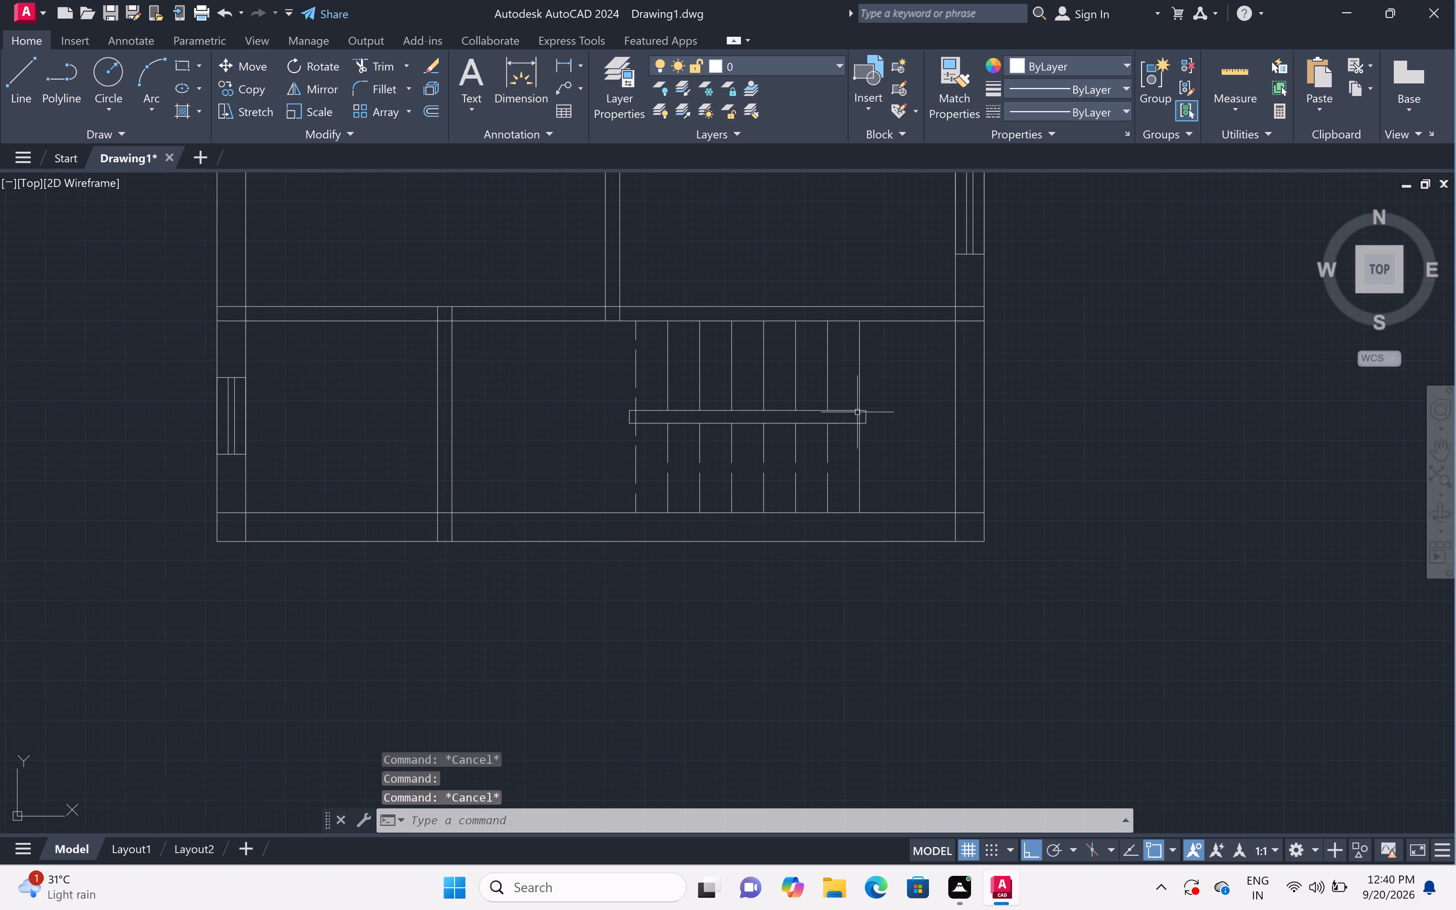
scroll(859, 421, "up", 3)
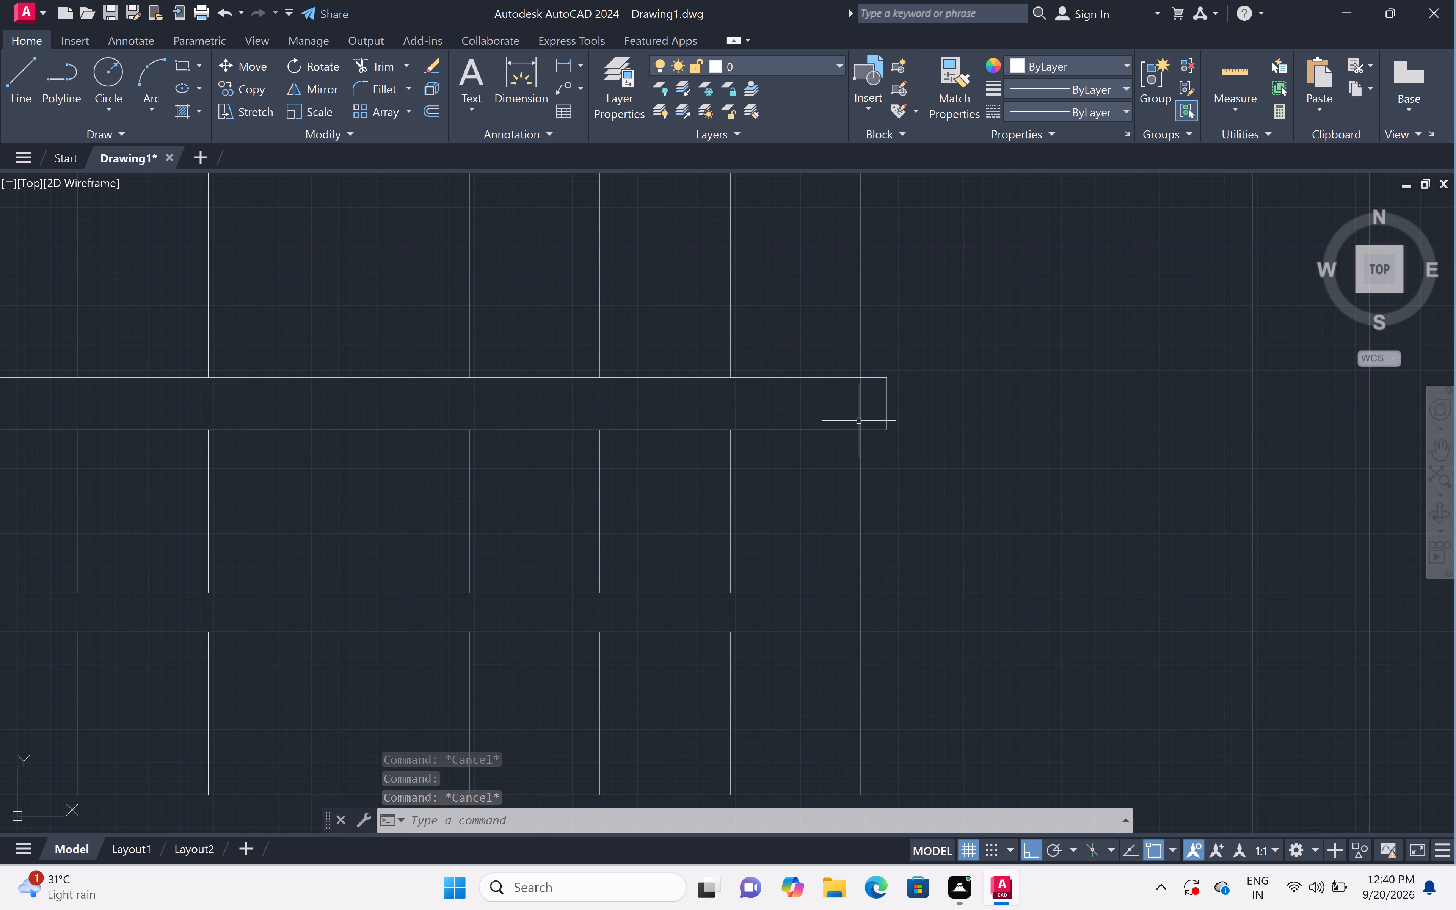
key("t")
key("r")
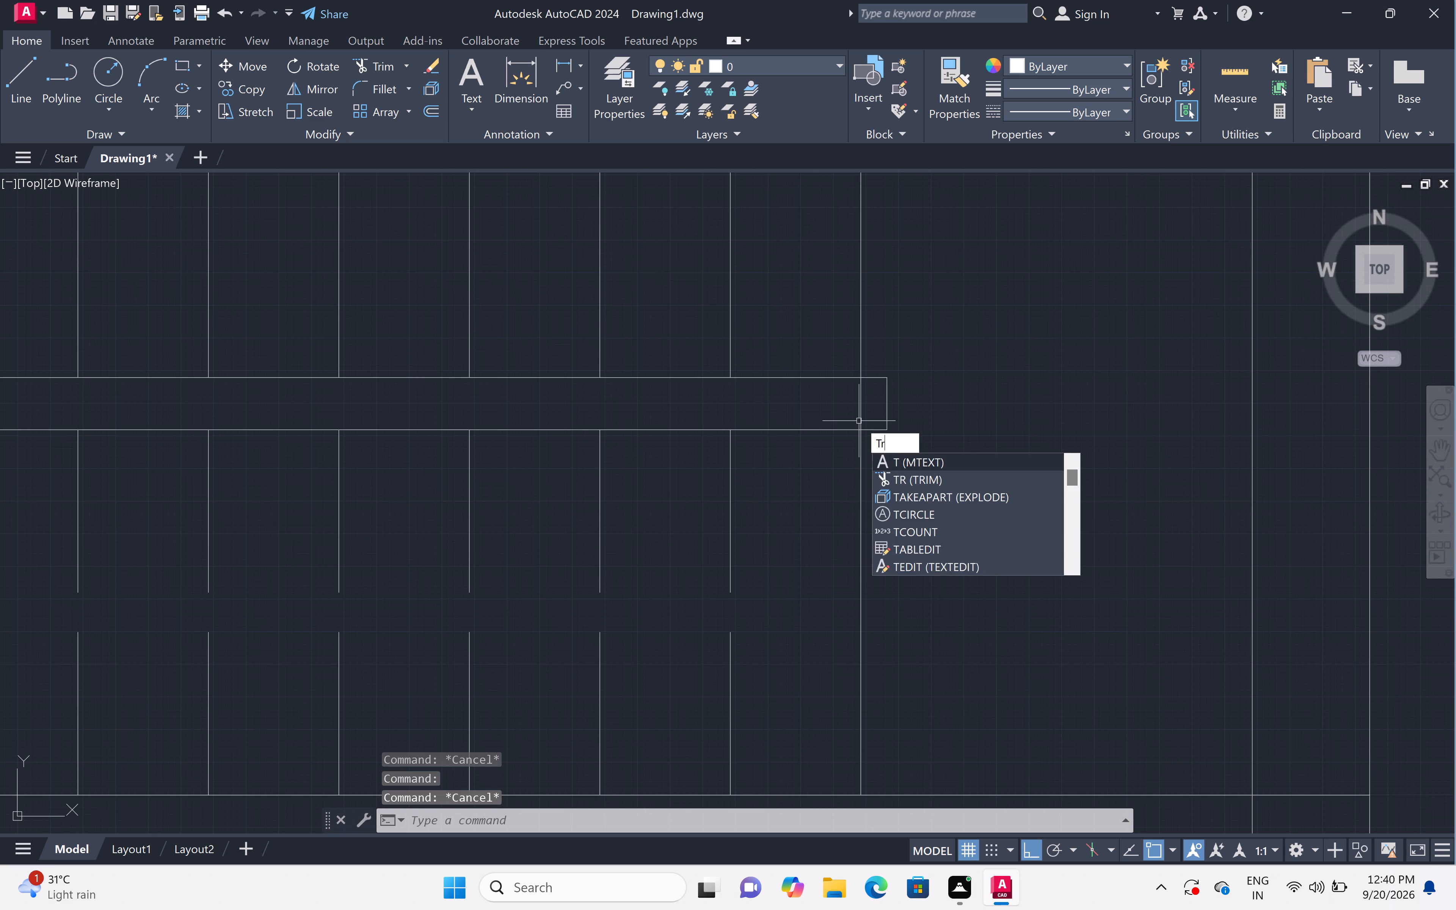
key("space")
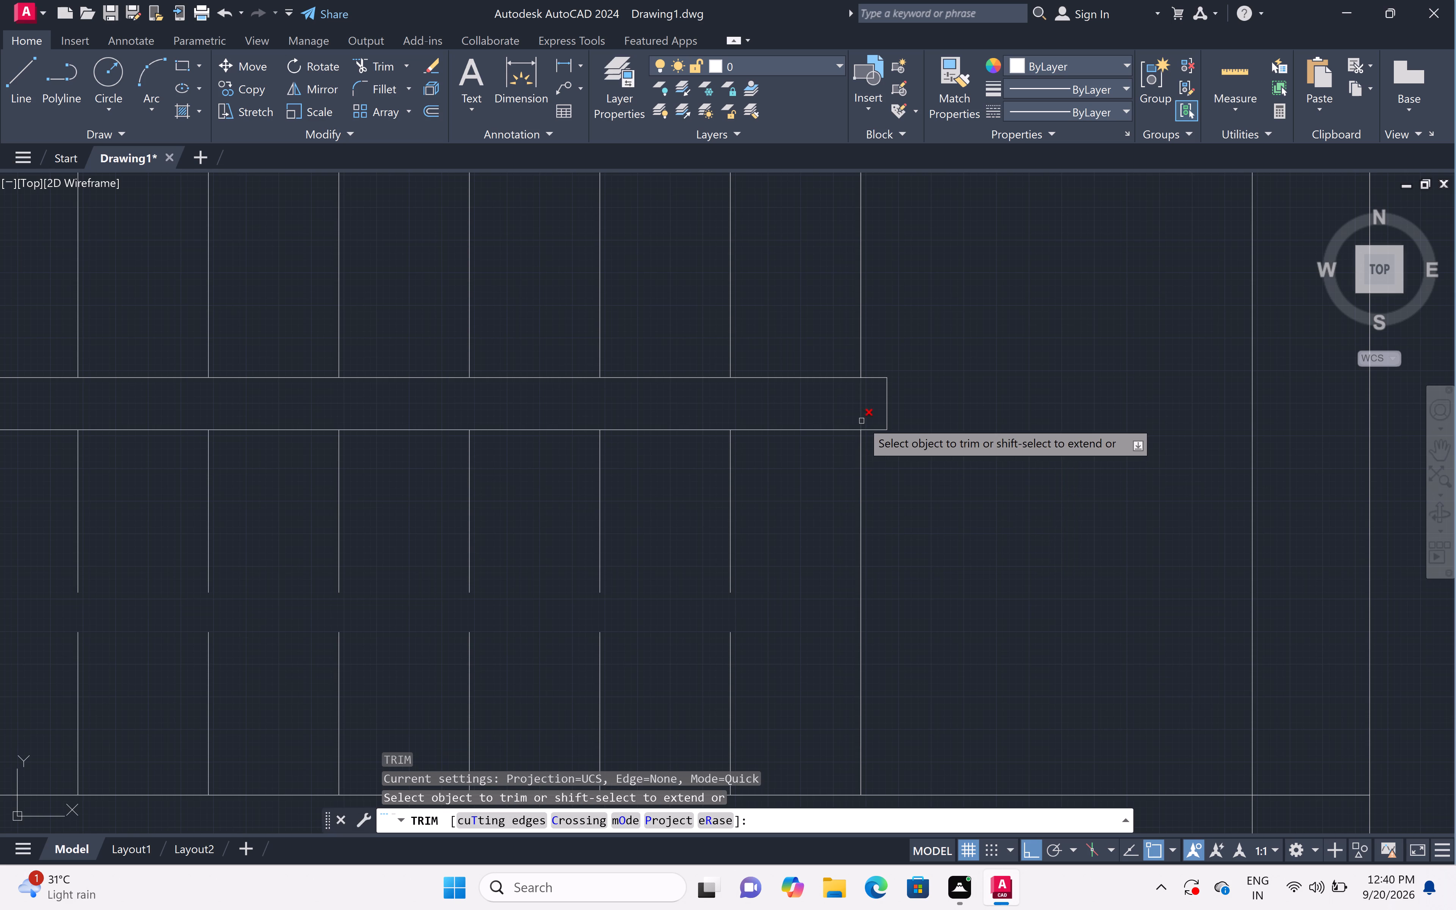
left_click(861, 421)
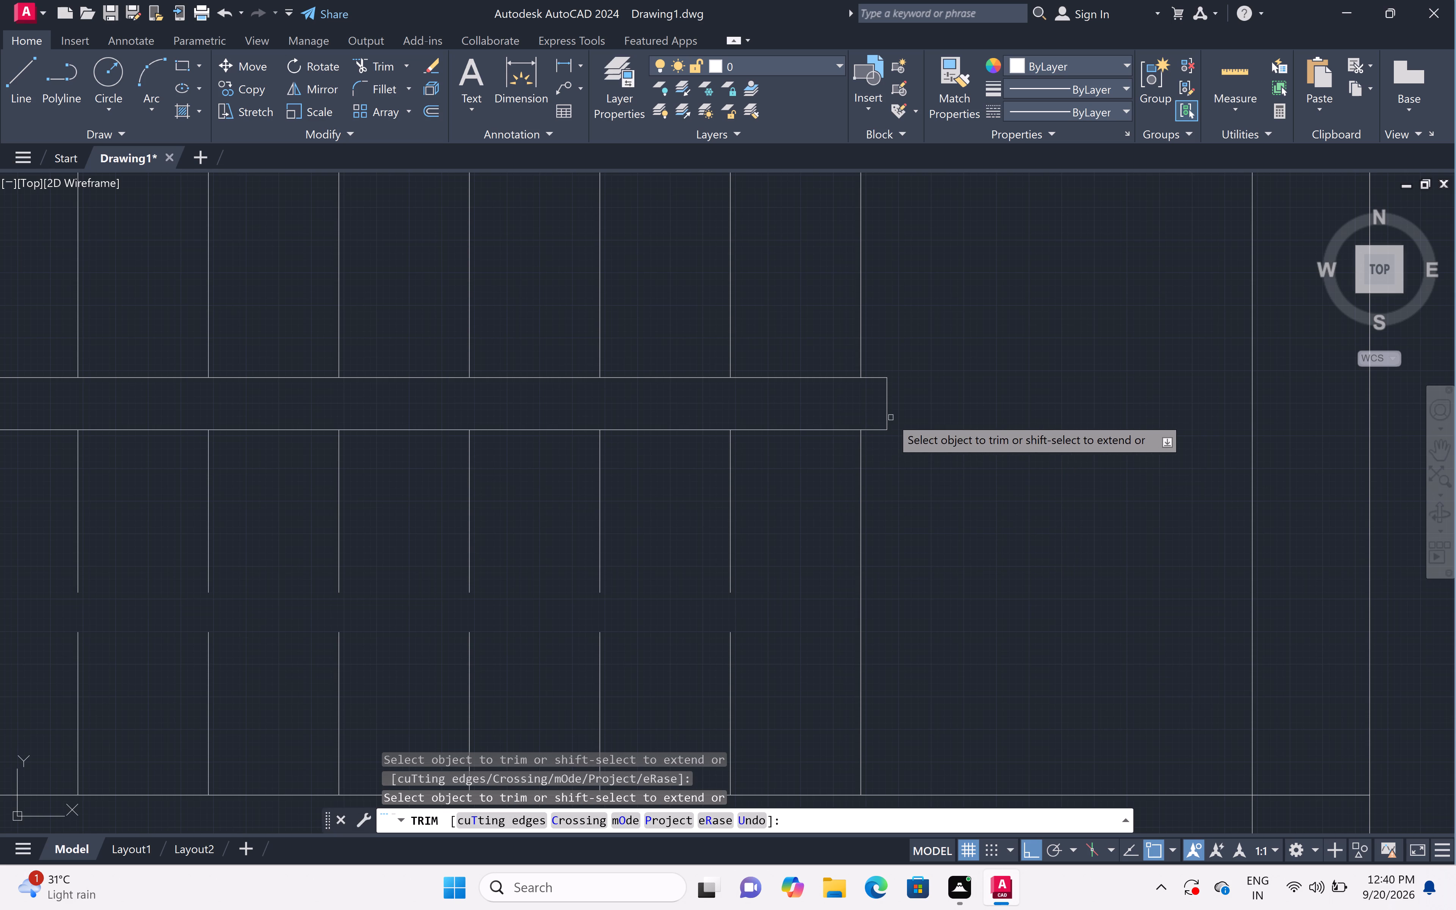
key("Escape")
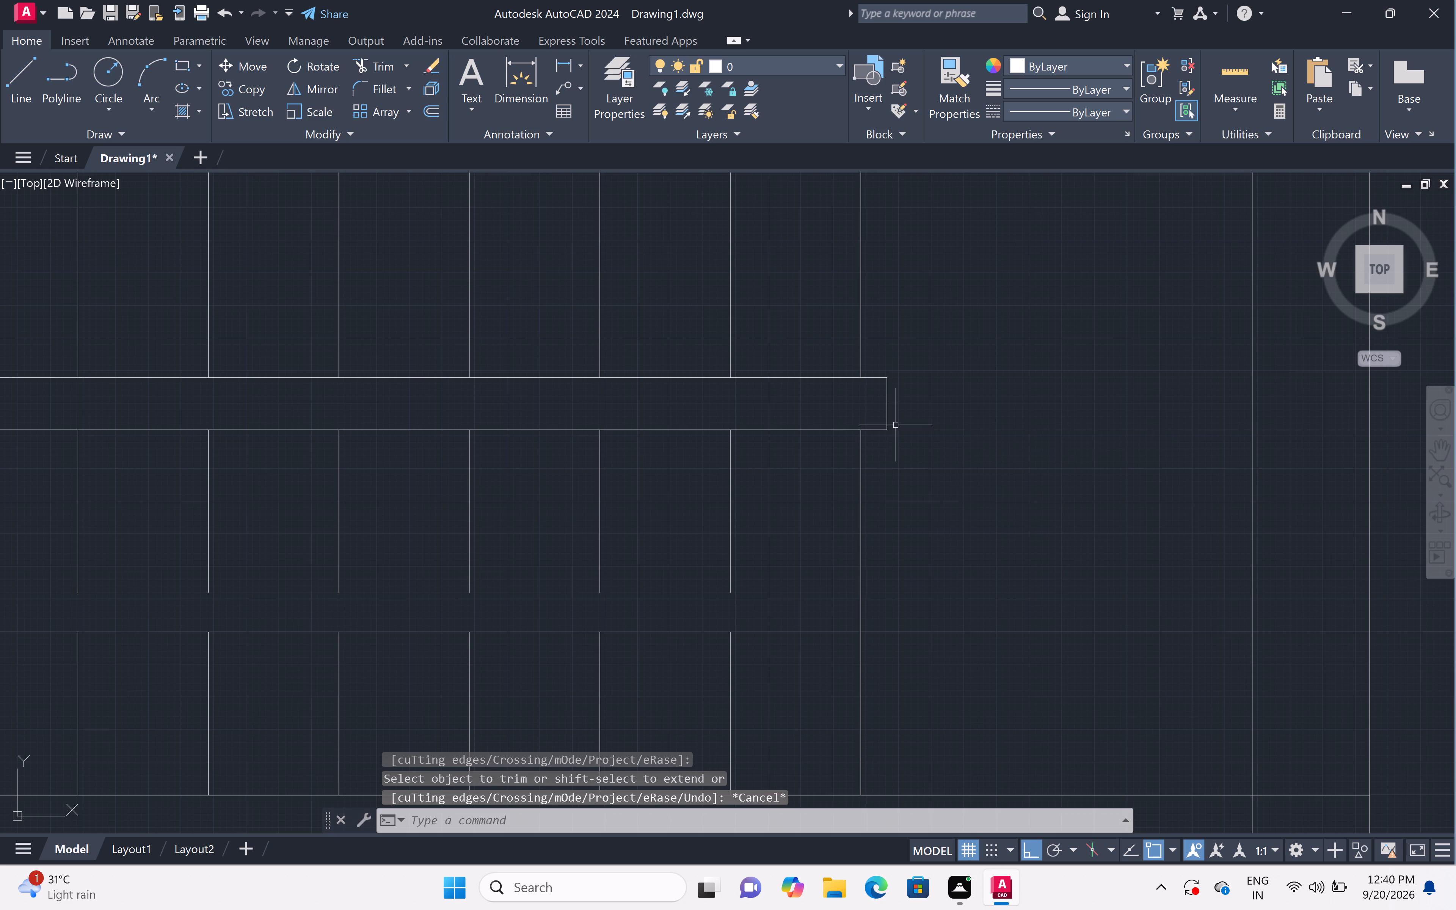
Move the lower-flight segment of the easternmost tread line to Layer1.
left_click(931, 465)
double_click(805, 539)
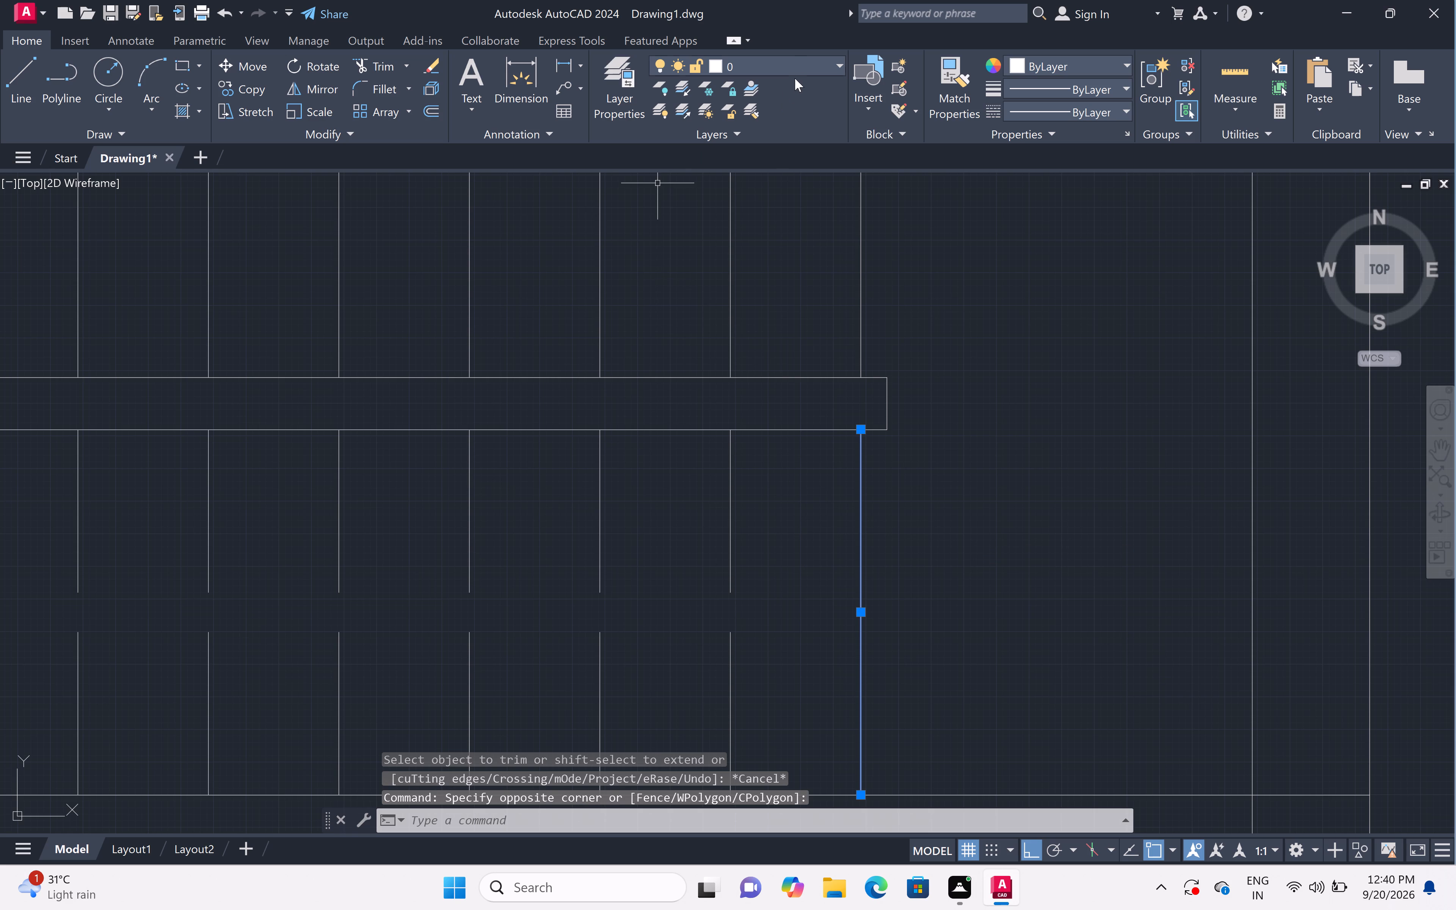
left_click(827, 63)
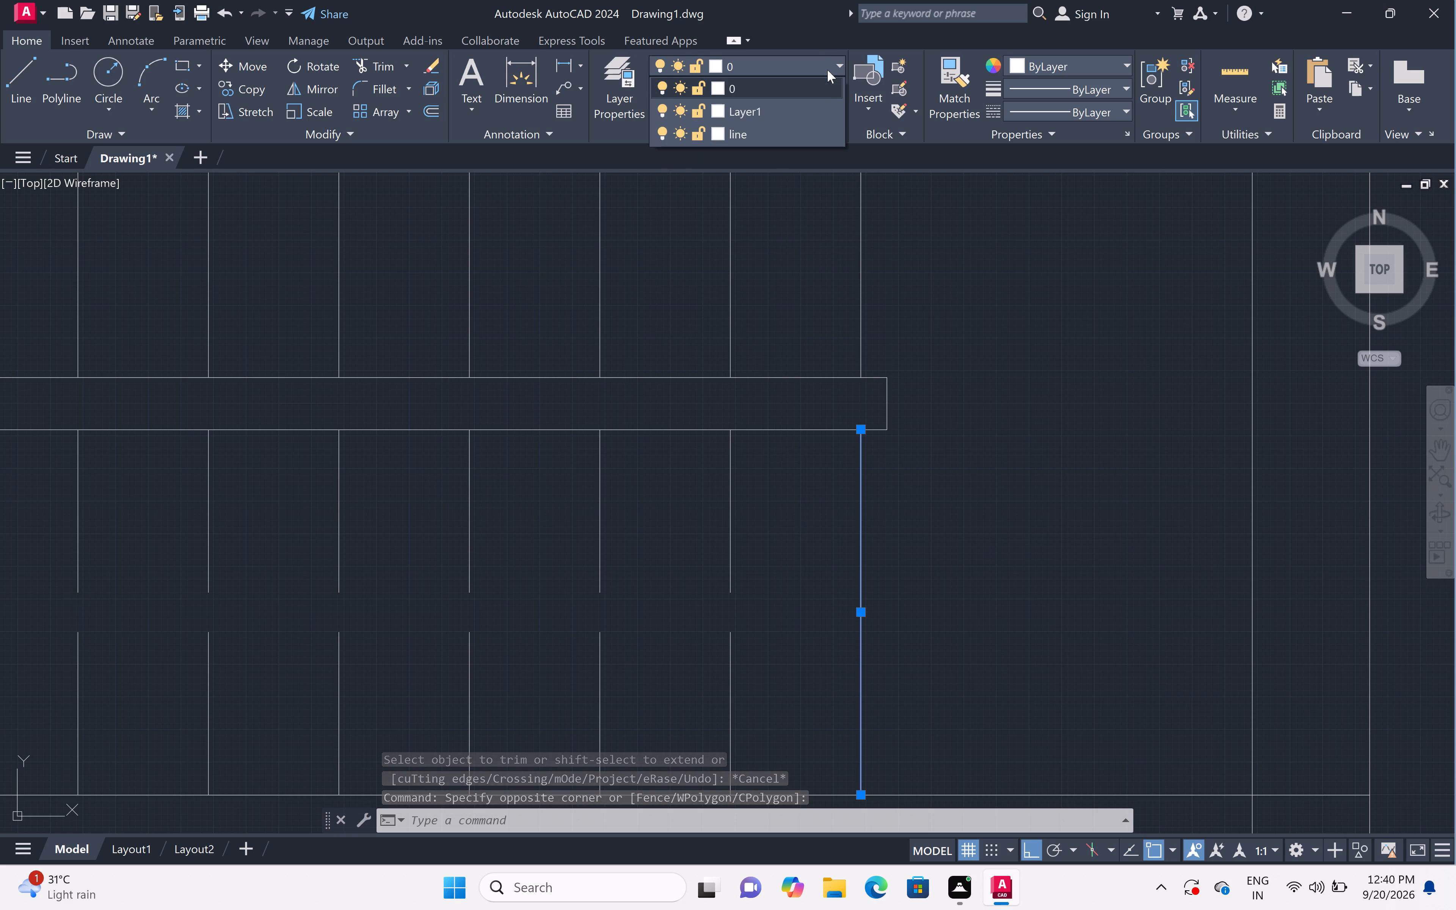
left_click(823, 107)
key("Escape")
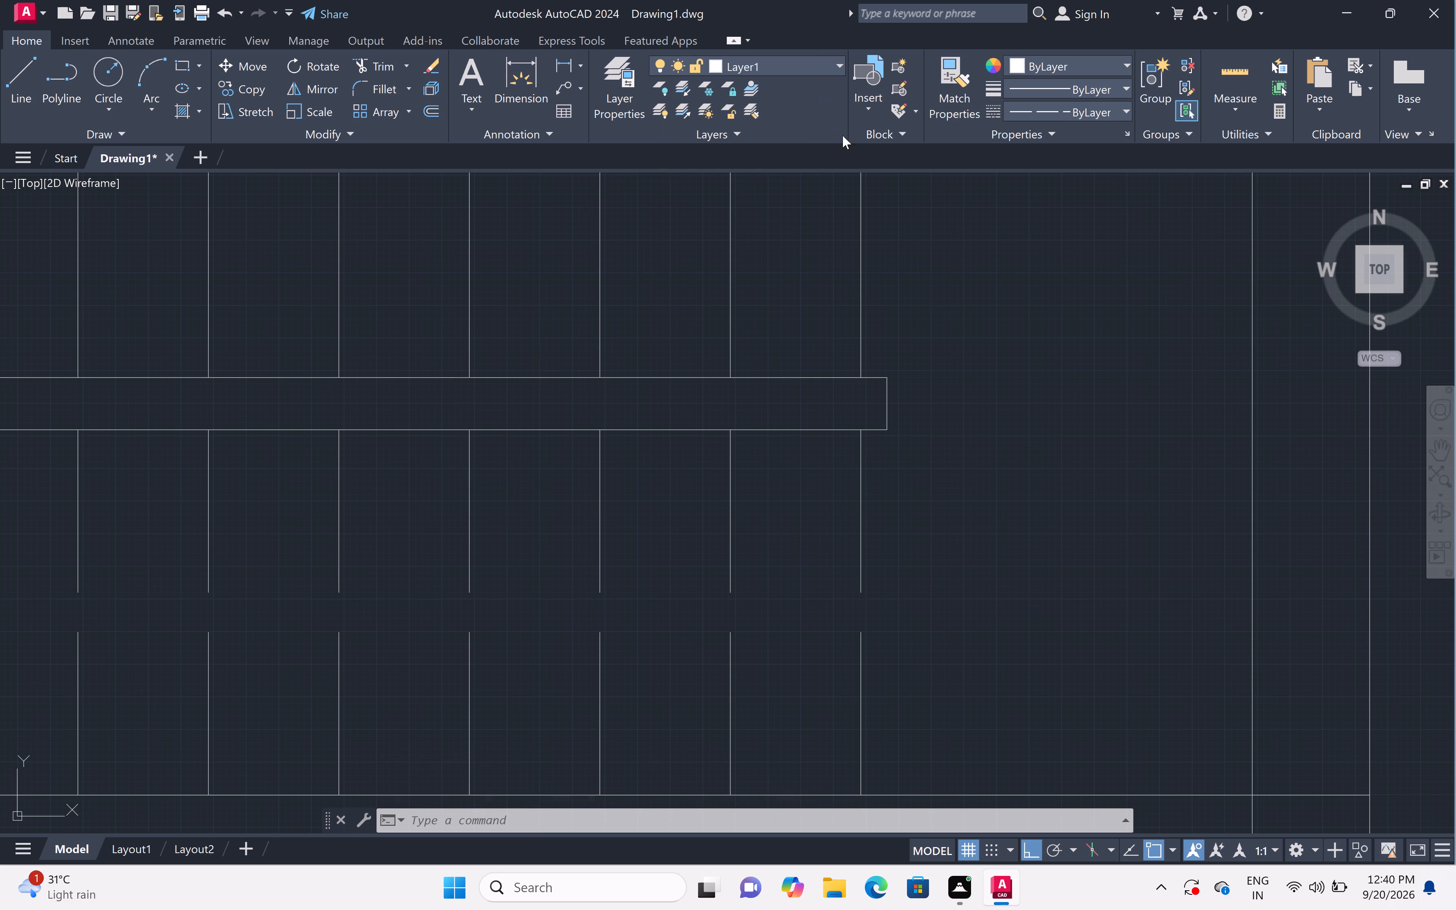
key("Escape")
Review the whole floor plan, from the staircase up to the northern rooms.
scroll(1007, 287, "down", 3)
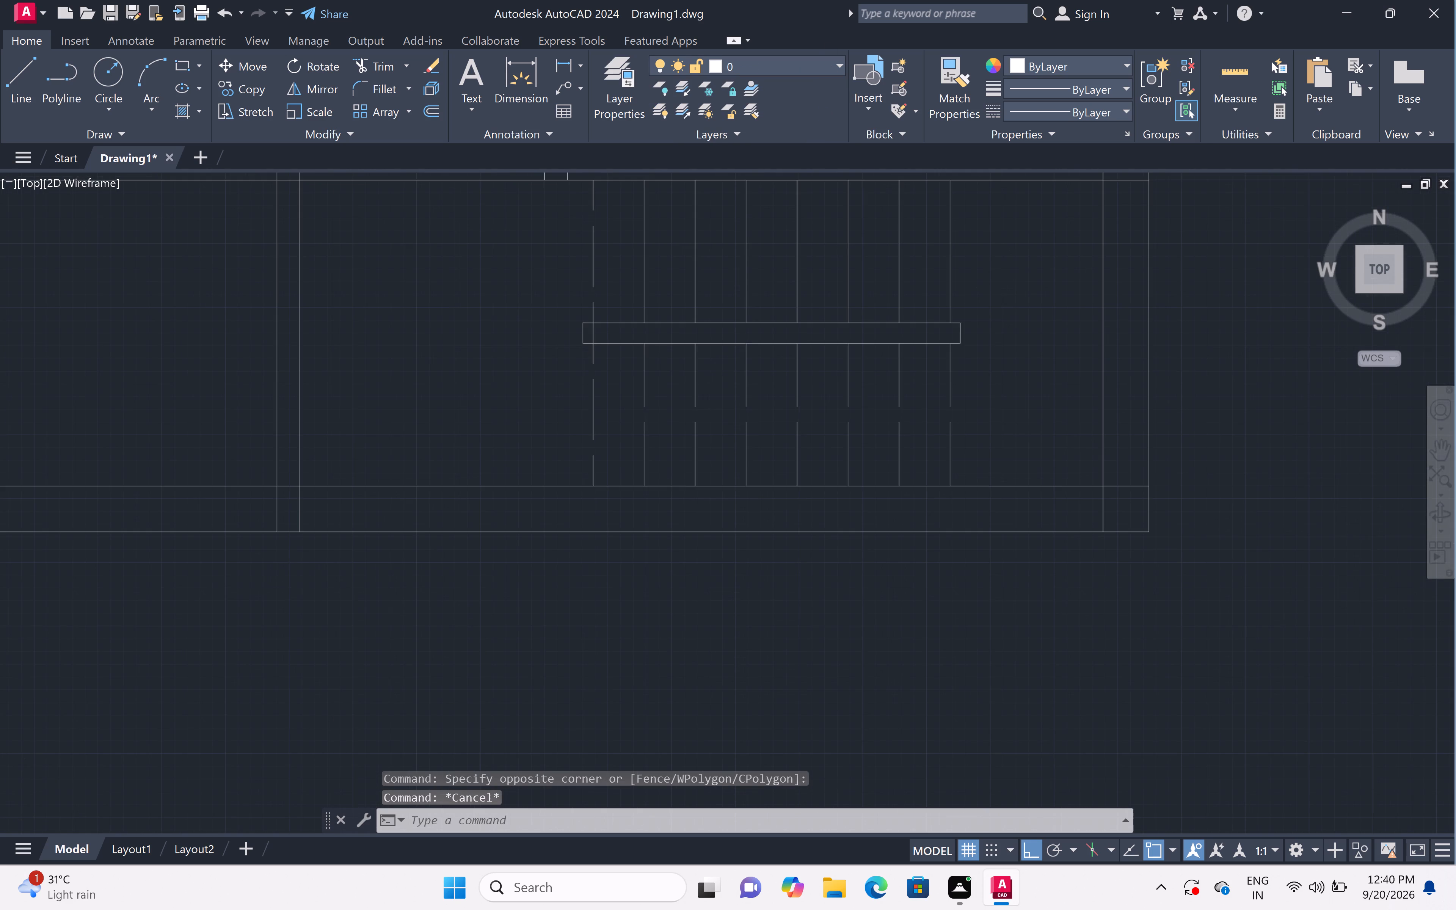
scroll(1007, 288, "down", 2)
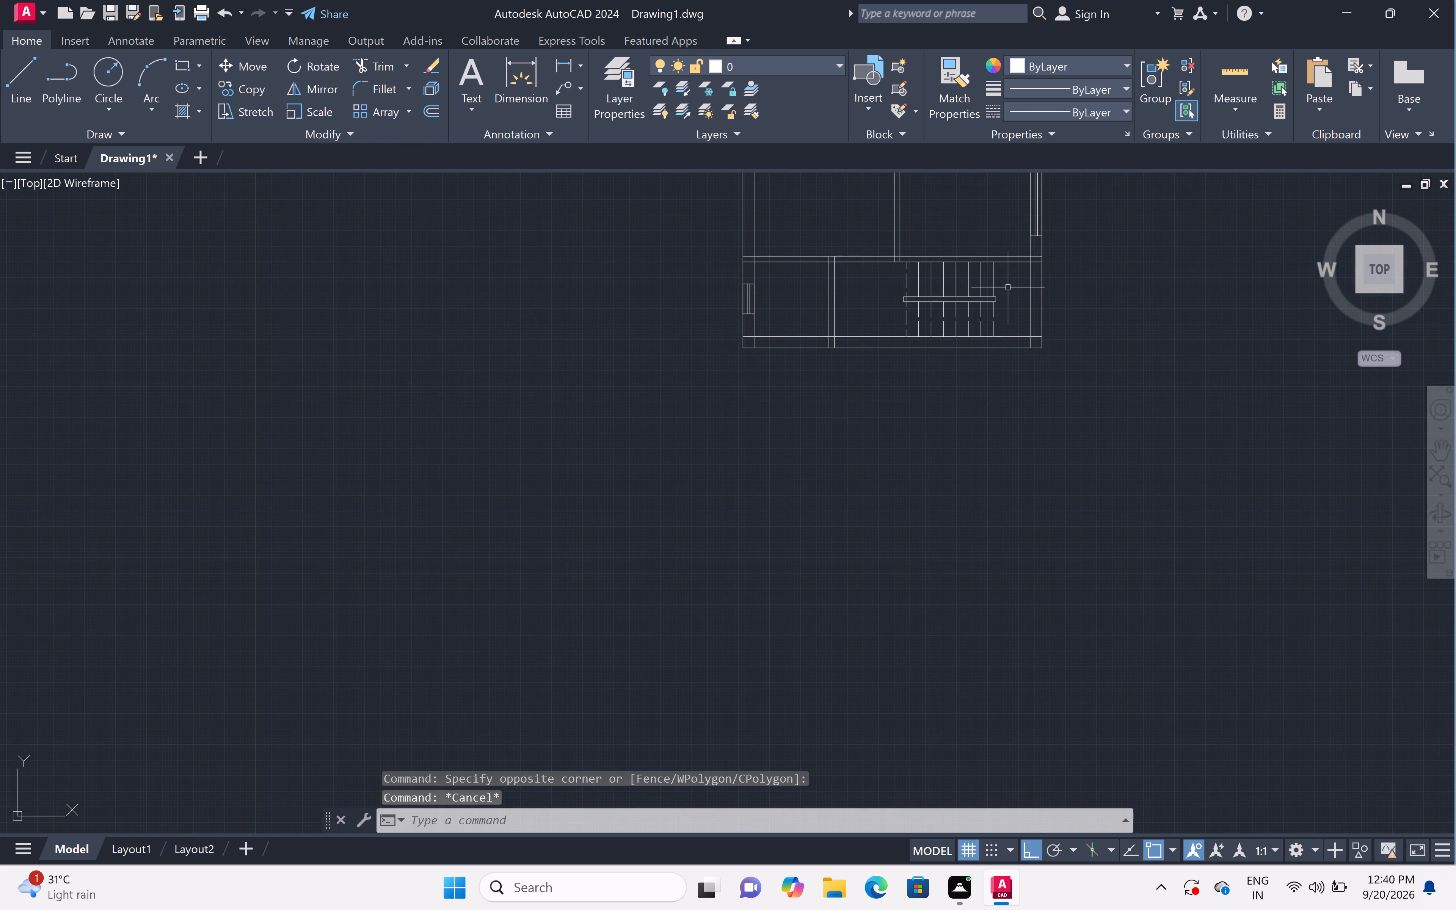
scroll(939, 220, "up", 1)
middle_click_drag(939, 220, 939, 221)
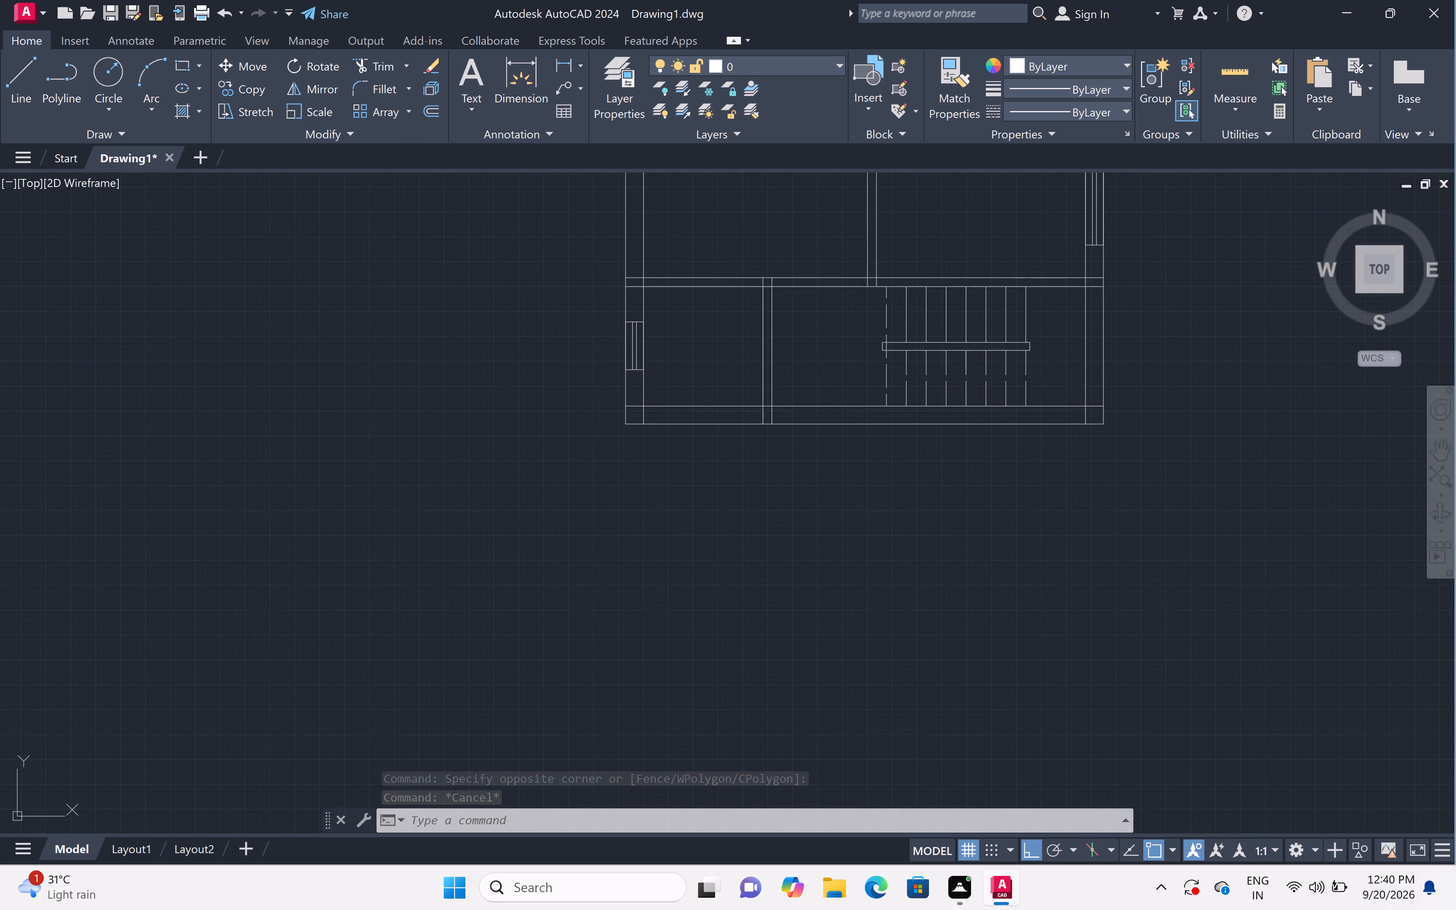
middle_click_drag(939, 221, 974, 439)
scroll(964, 394, "down", 2)
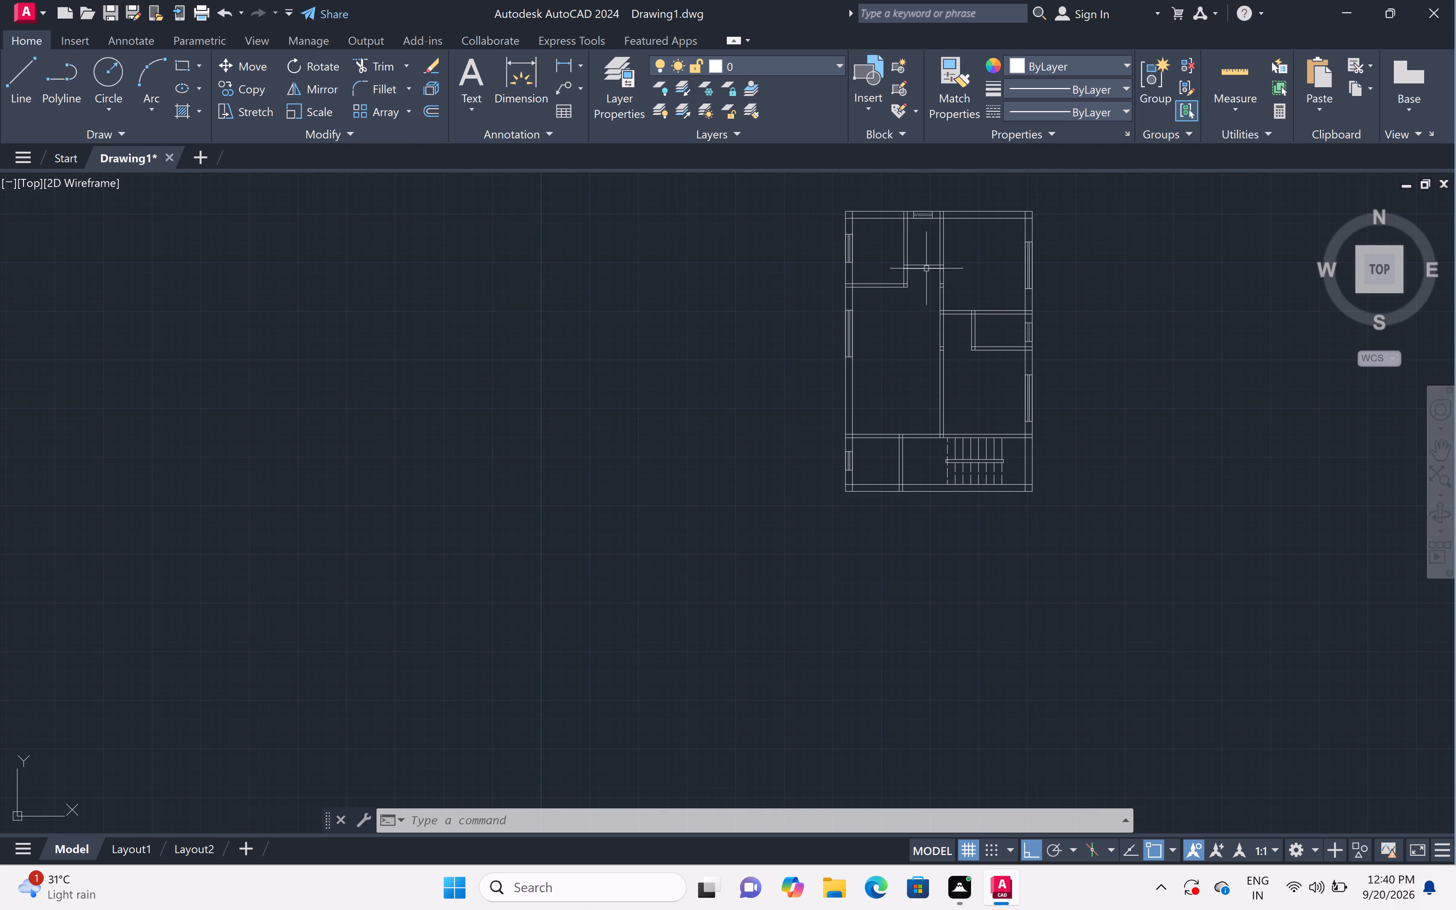
Offset the two long edges of the staircase's central divider 1" outward, one to the north and one to the south.
scroll(955, 217, "up", 2)
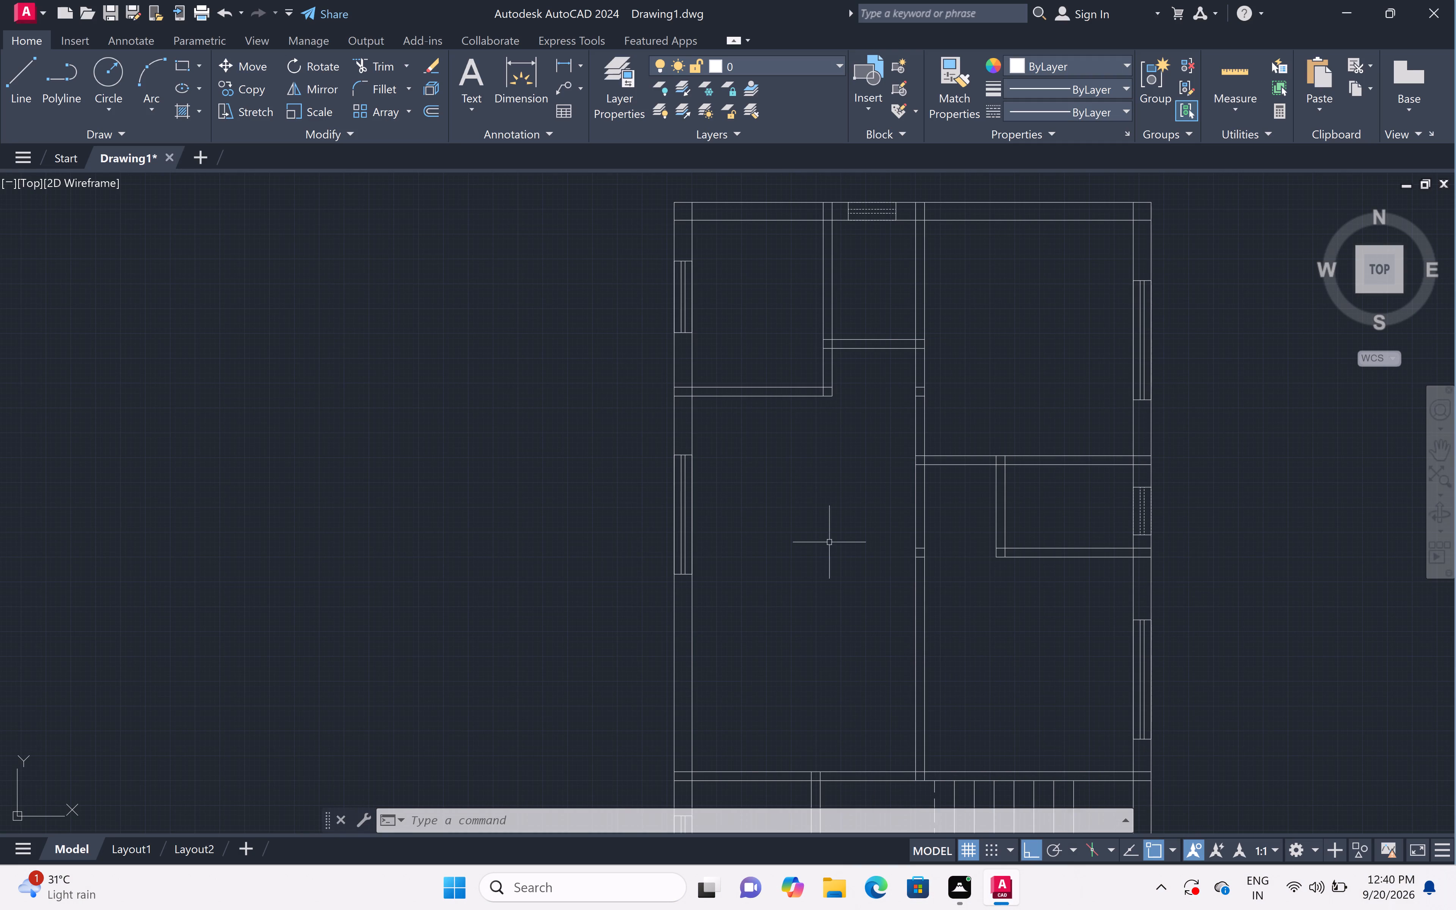
scroll(837, 536, "down", 2)
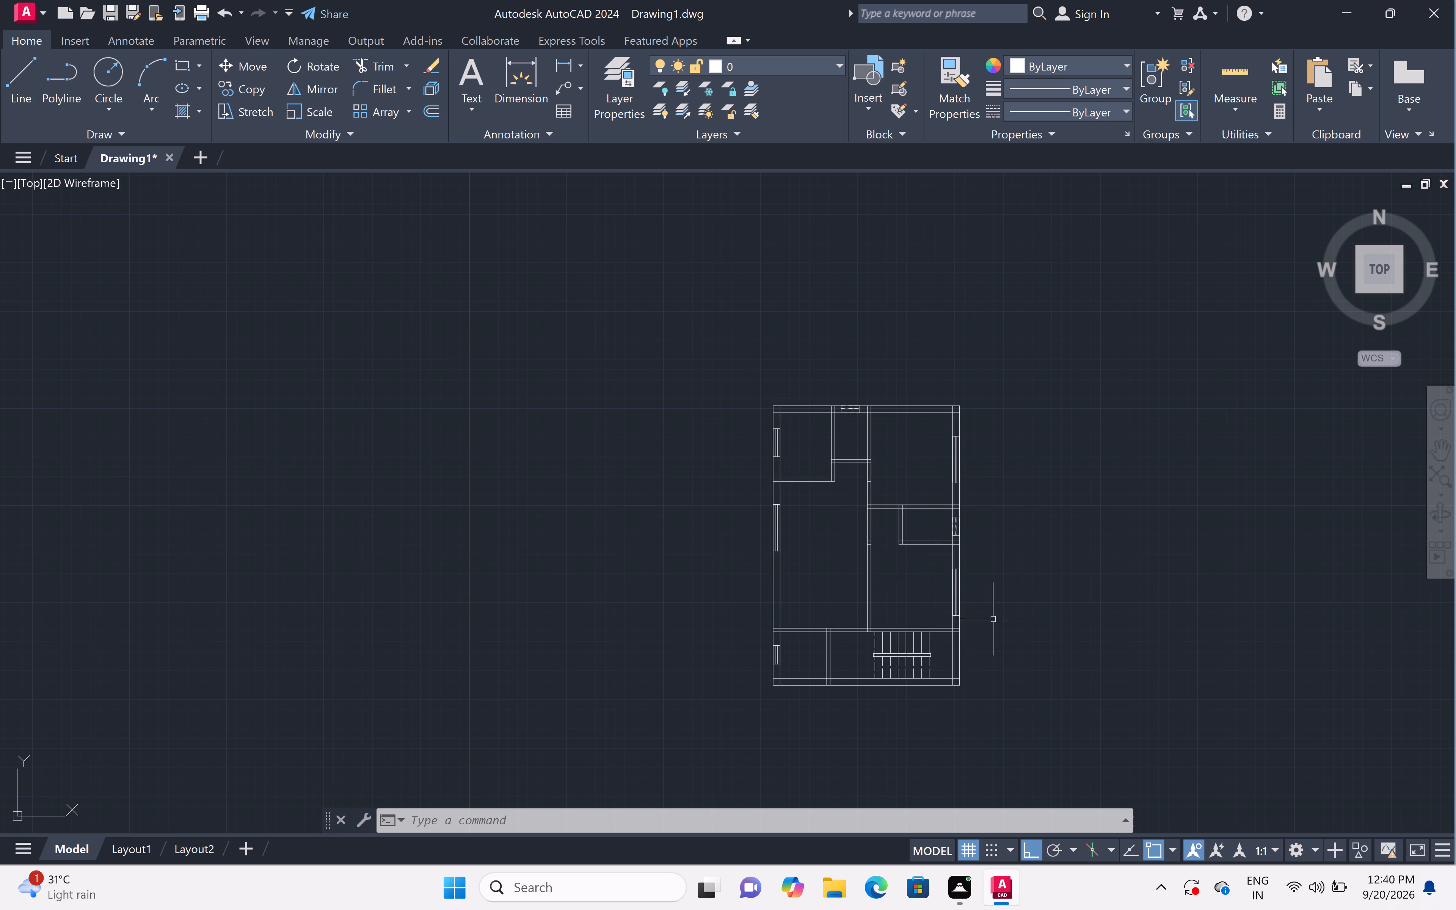
scroll(912, 672, "up", 4)
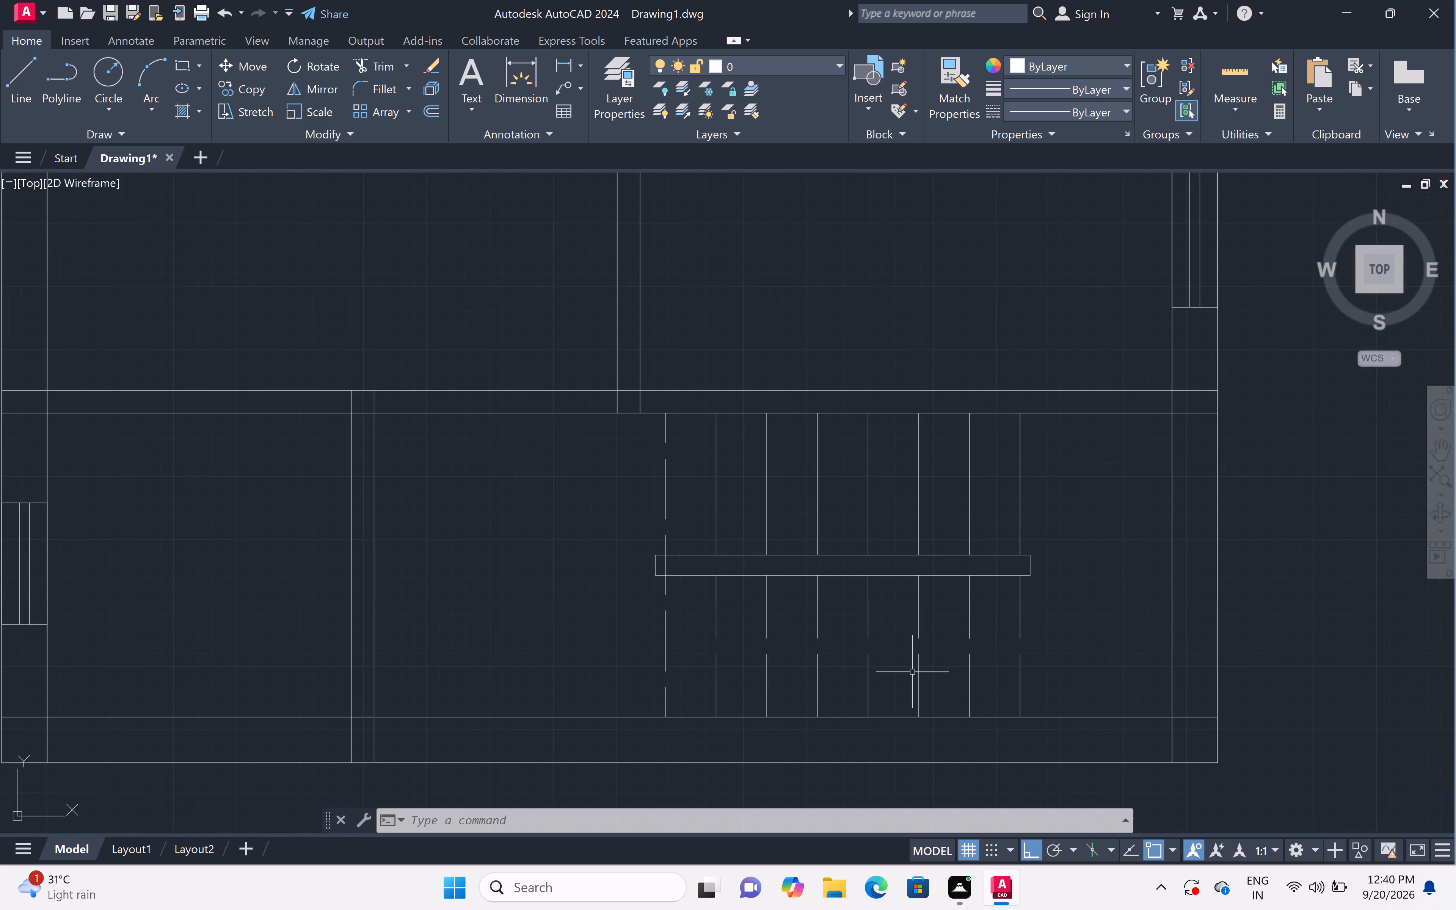
scroll(912, 672, "up", 2)
scroll(912, 672, "down", 1)
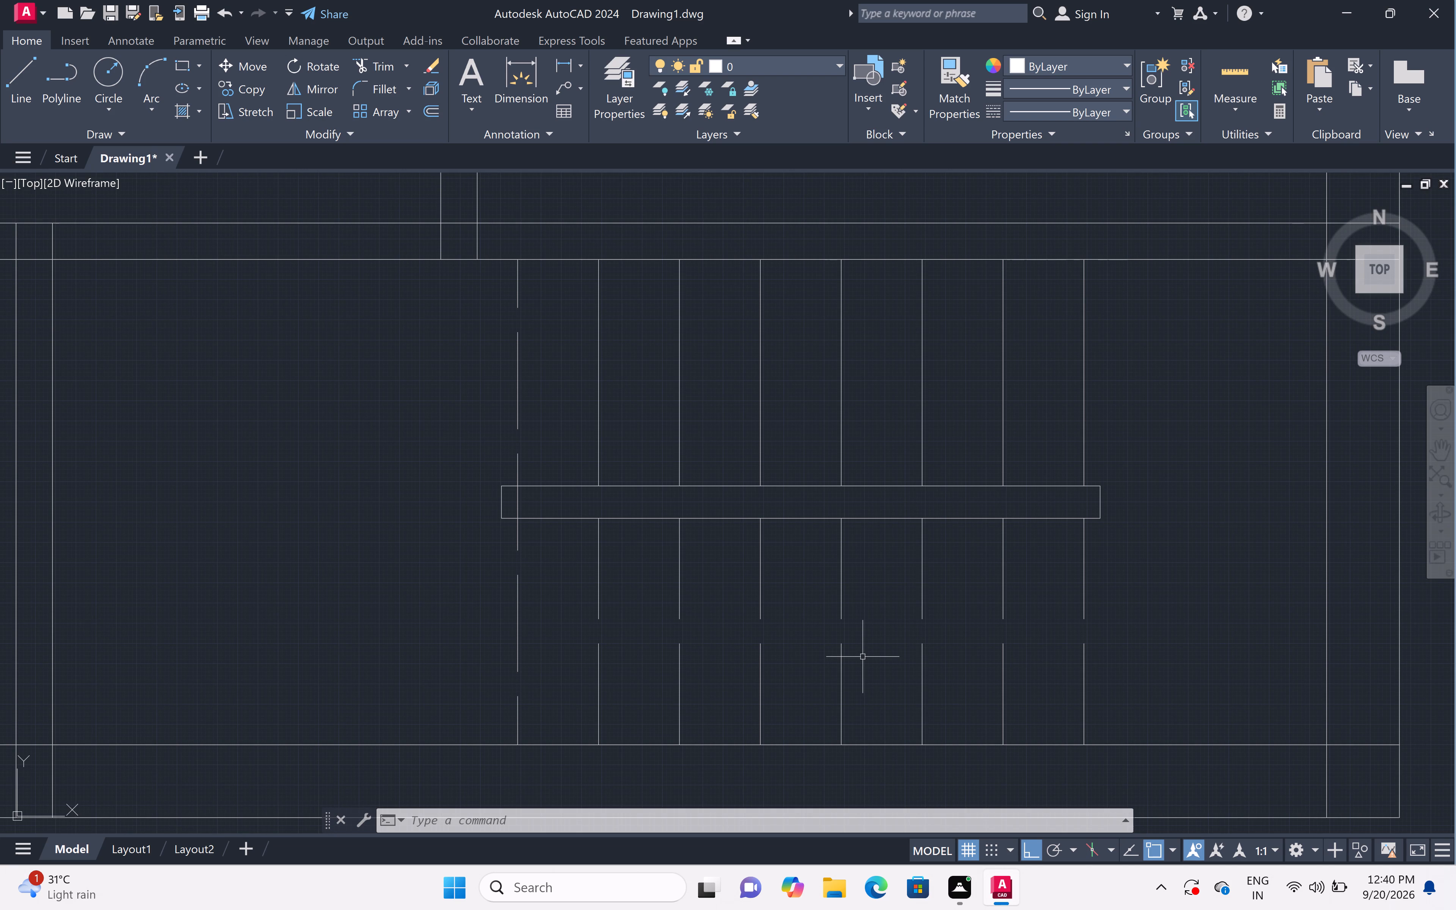
key("o")
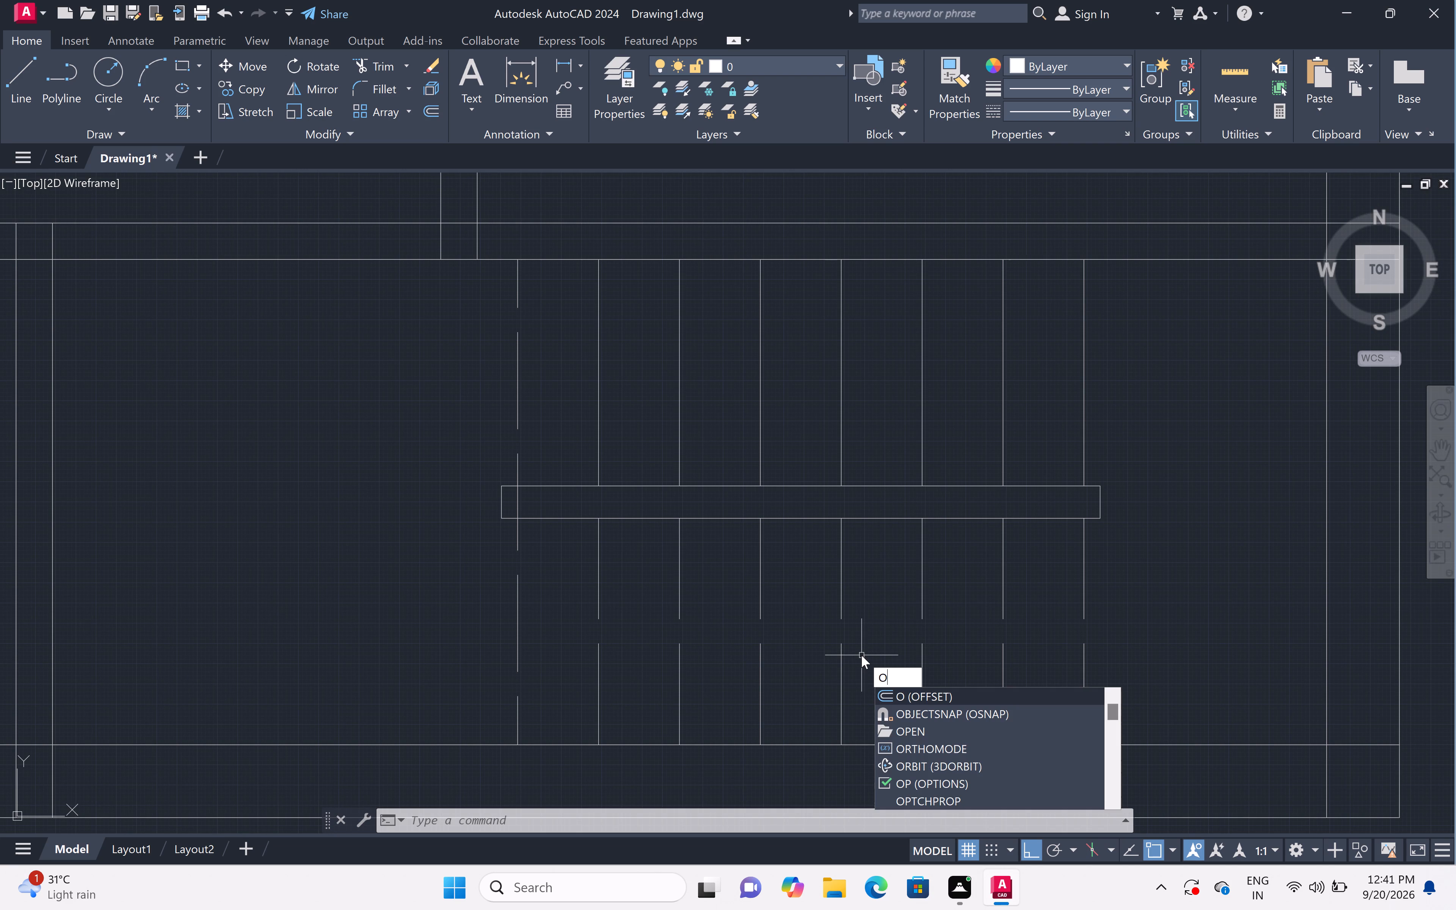
type("ff")
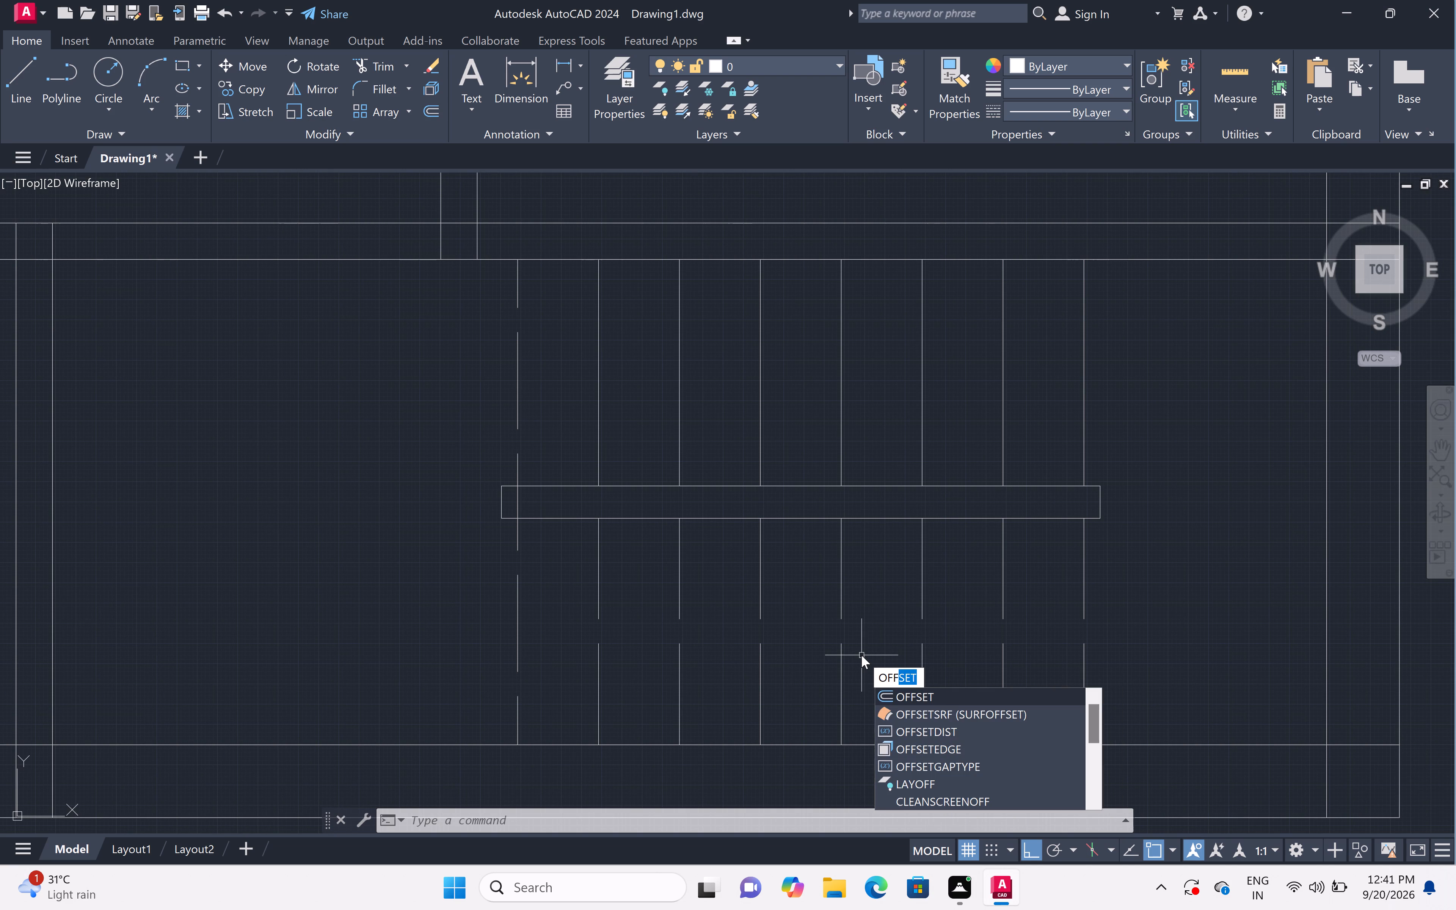
key("space")
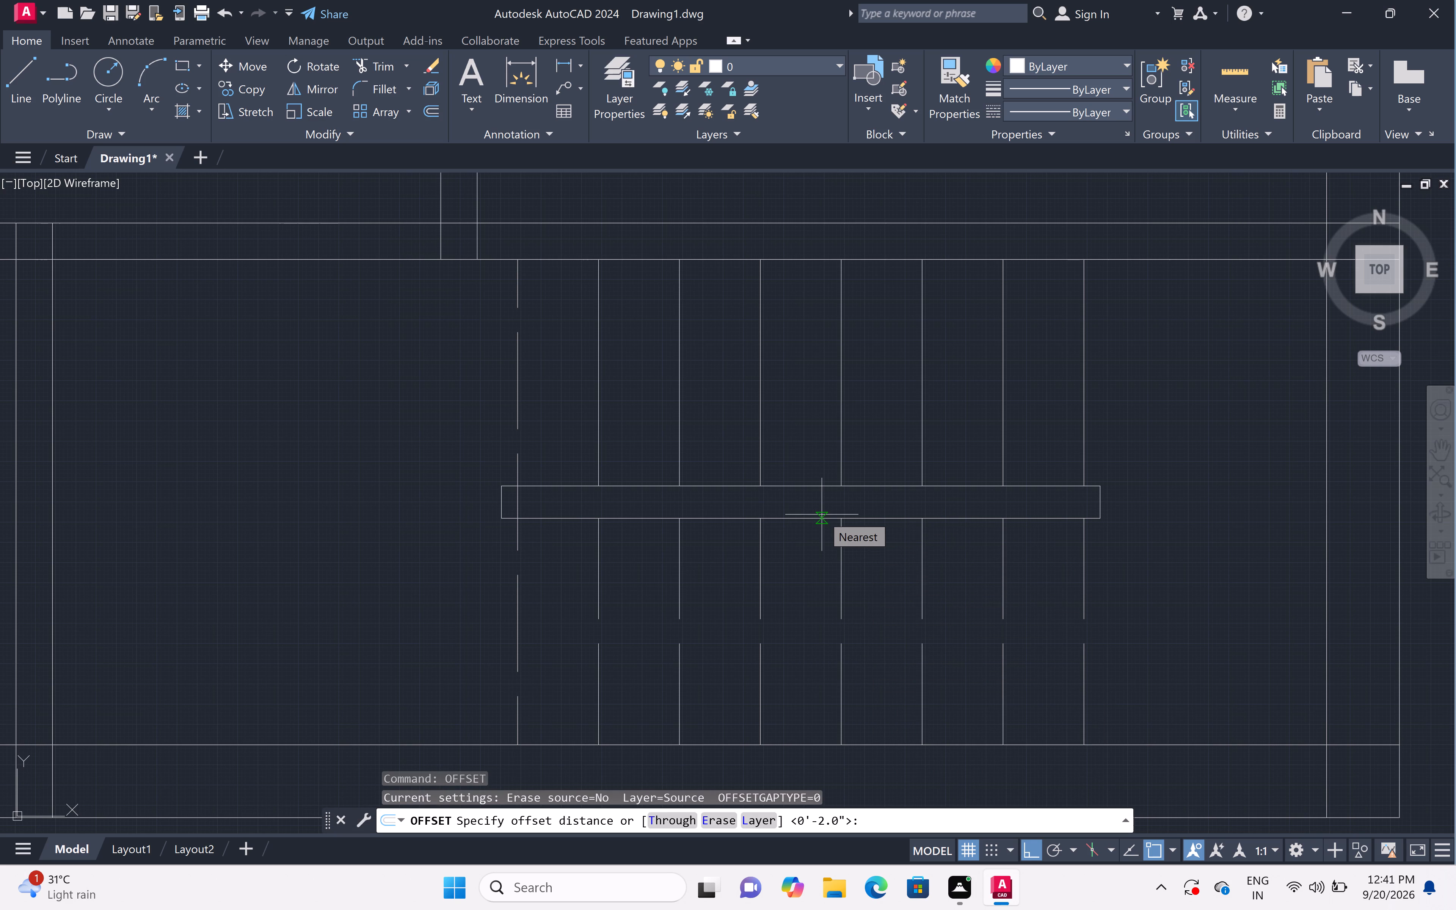
key("1")
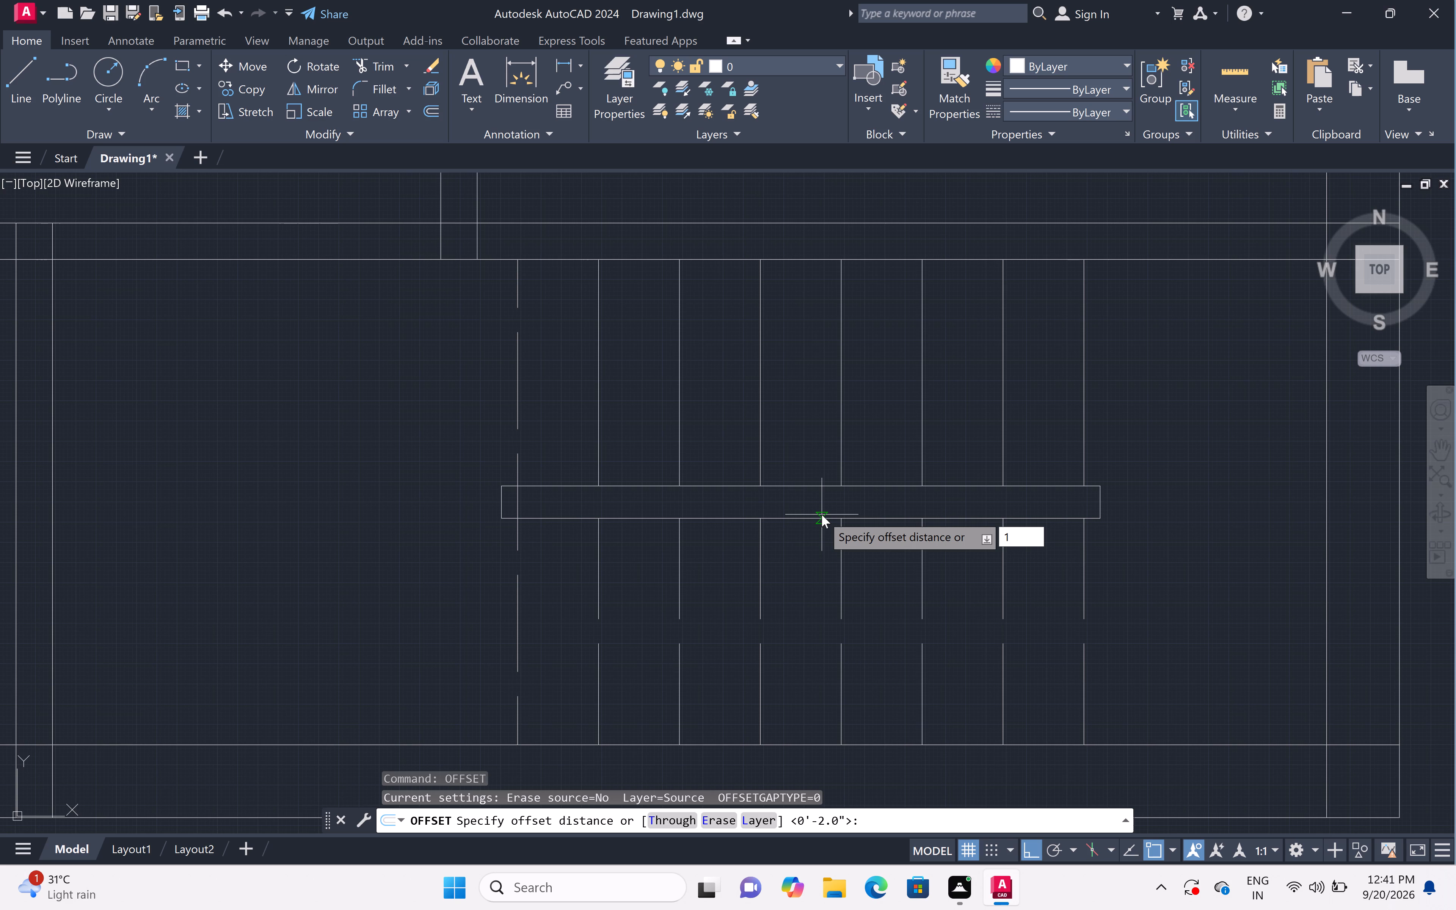
key("shift+quotedbl")
key("space")
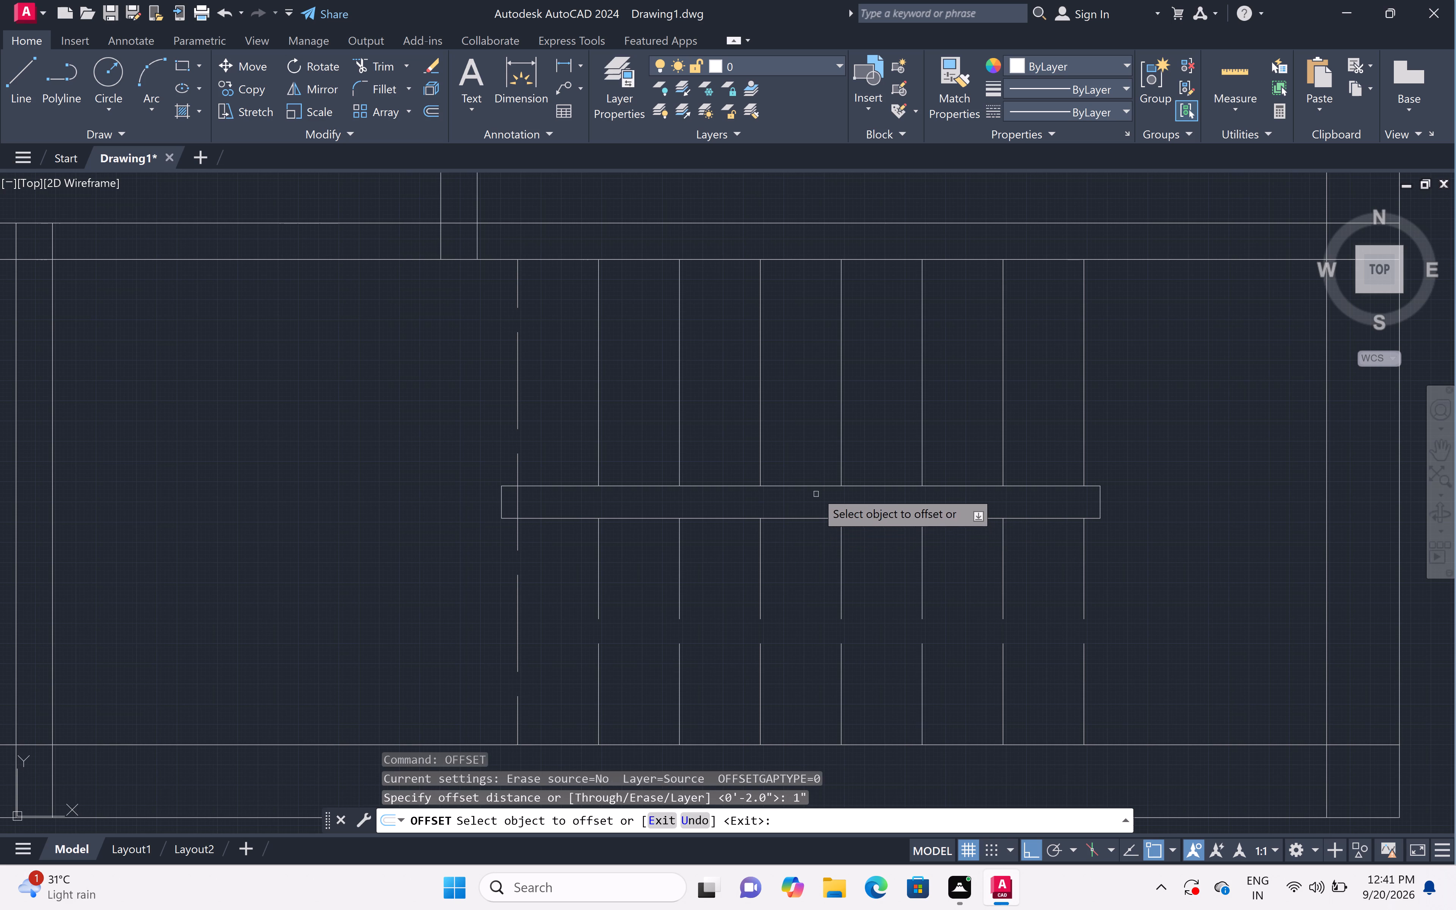
left_click(814, 487)
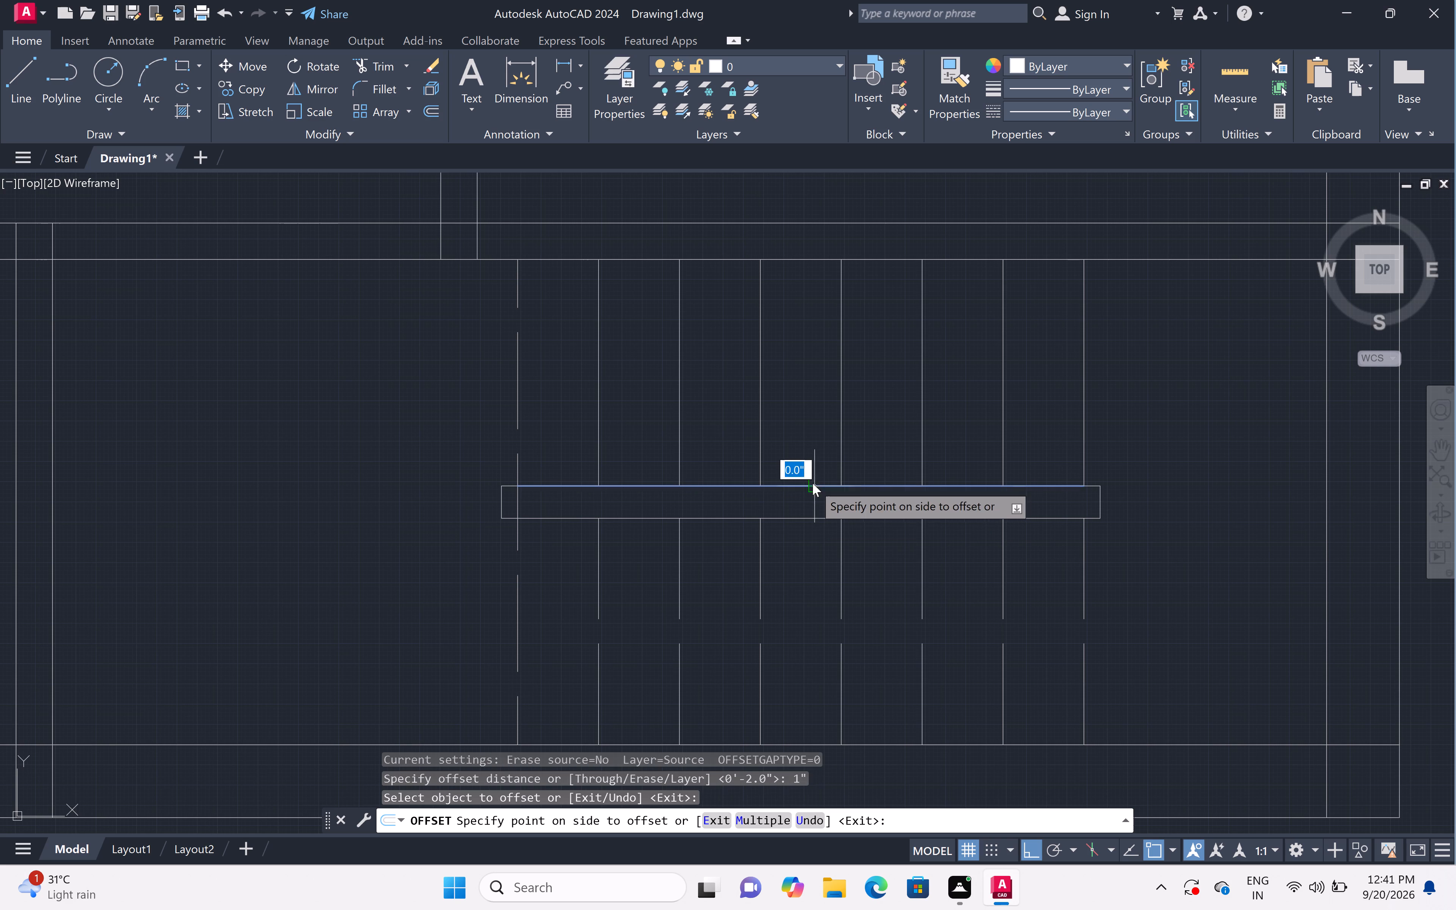
left_click(803, 458)
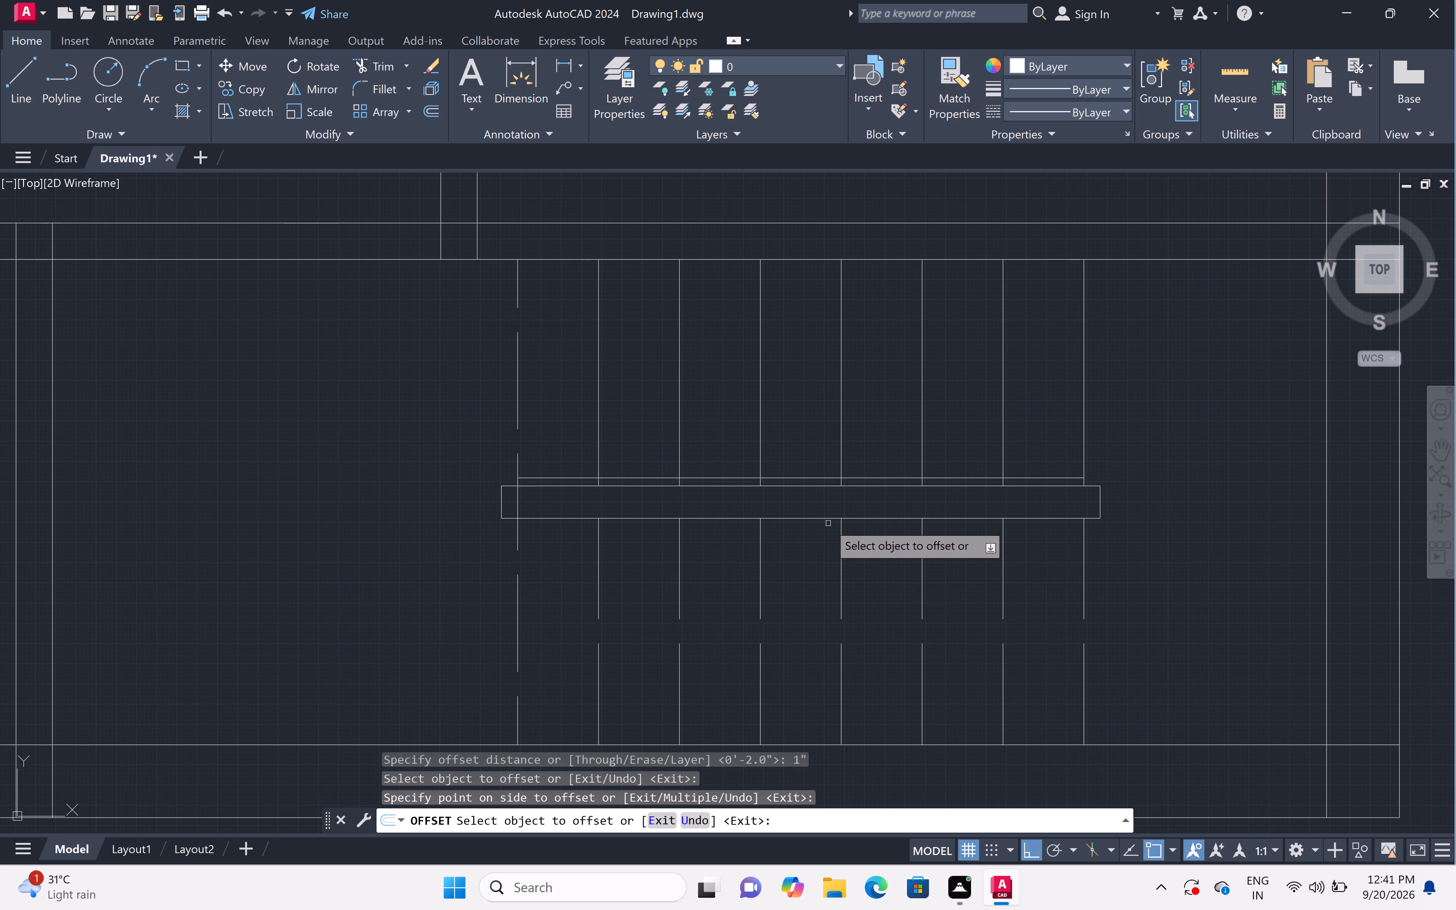
left_click(826, 518)
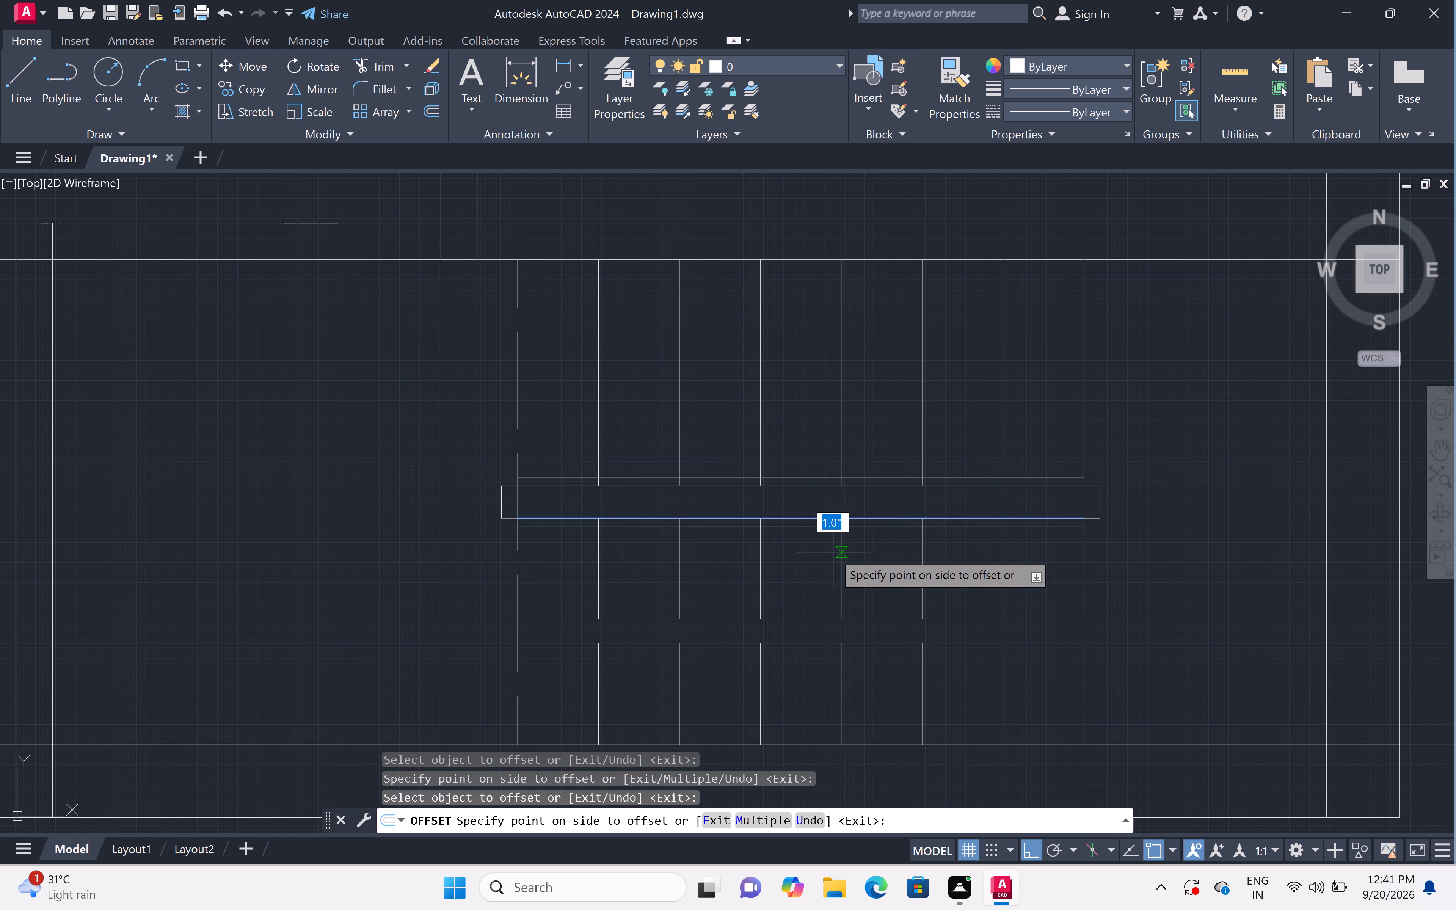
left_click(839, 570)
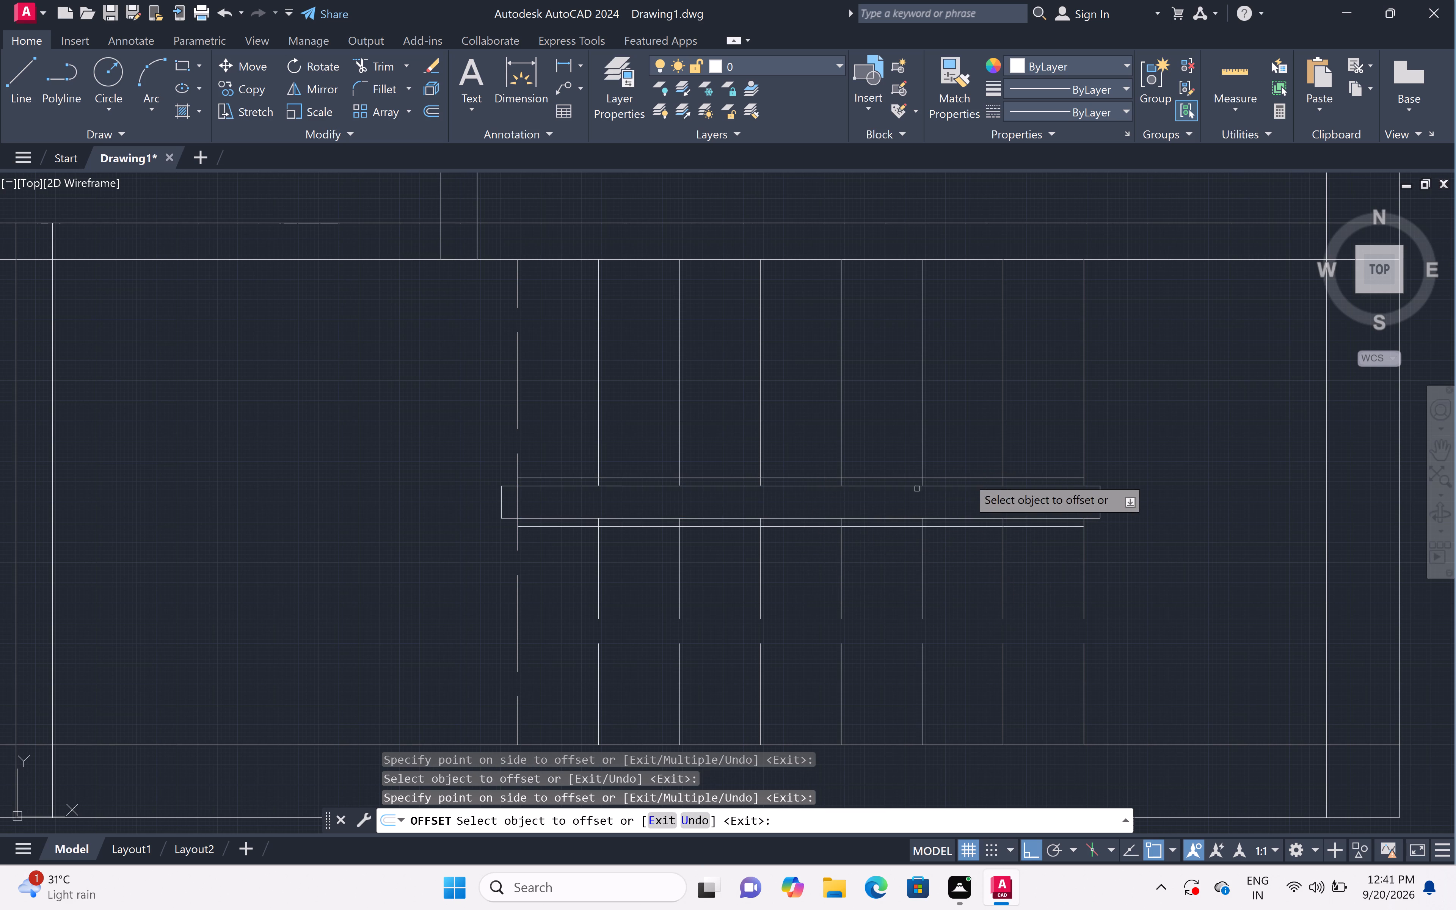
Offset the divider's east end edge and the short edge segments beside it 1" outward.
scroll(1111, 500, "up", 2)
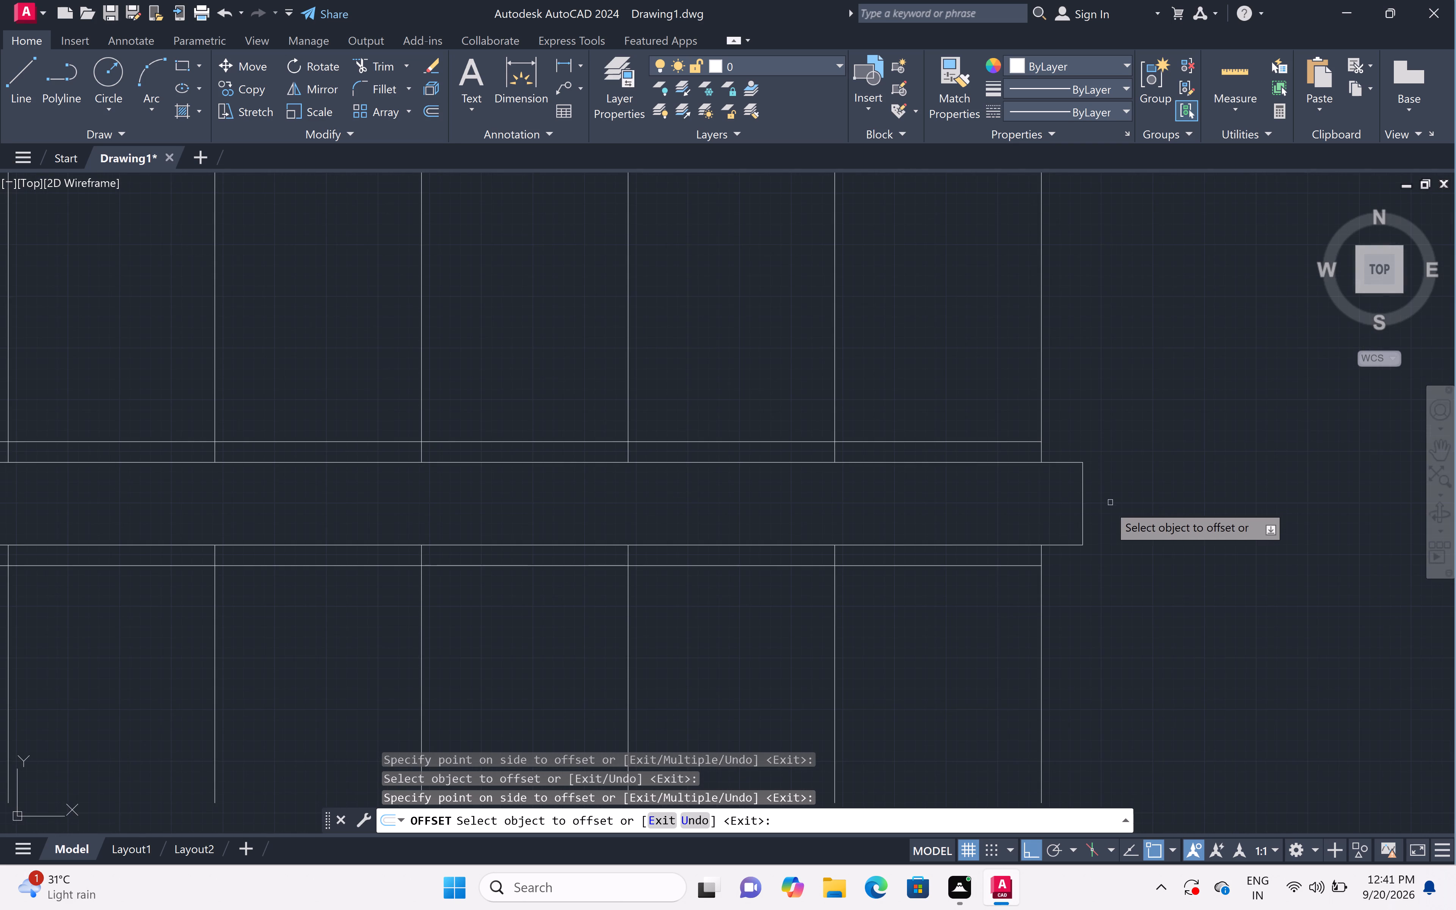
scroll(1107, 506, "up", 1)
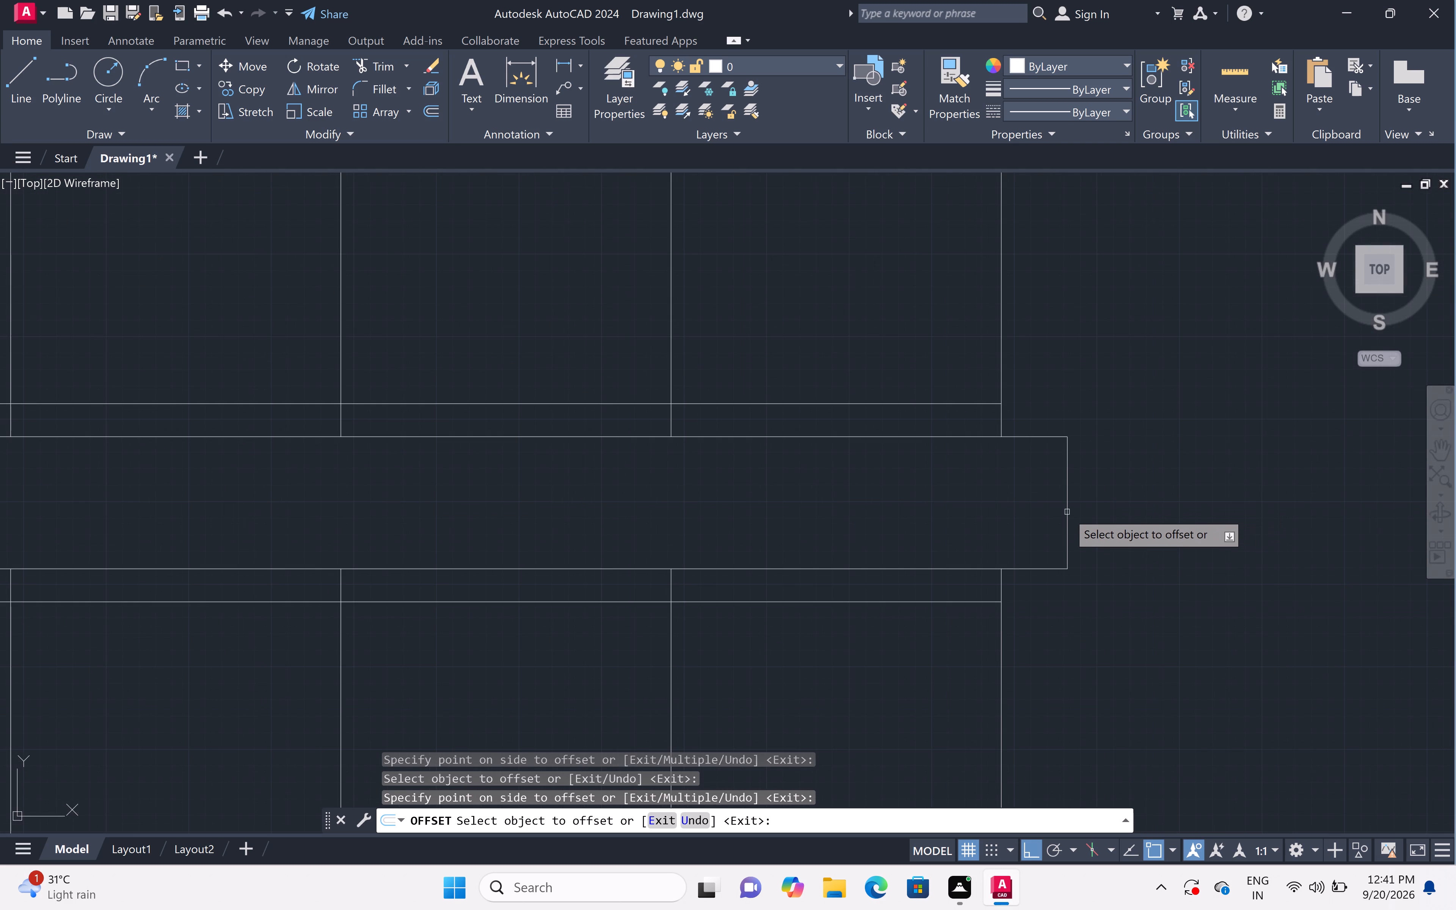
double_click(1068, 512)
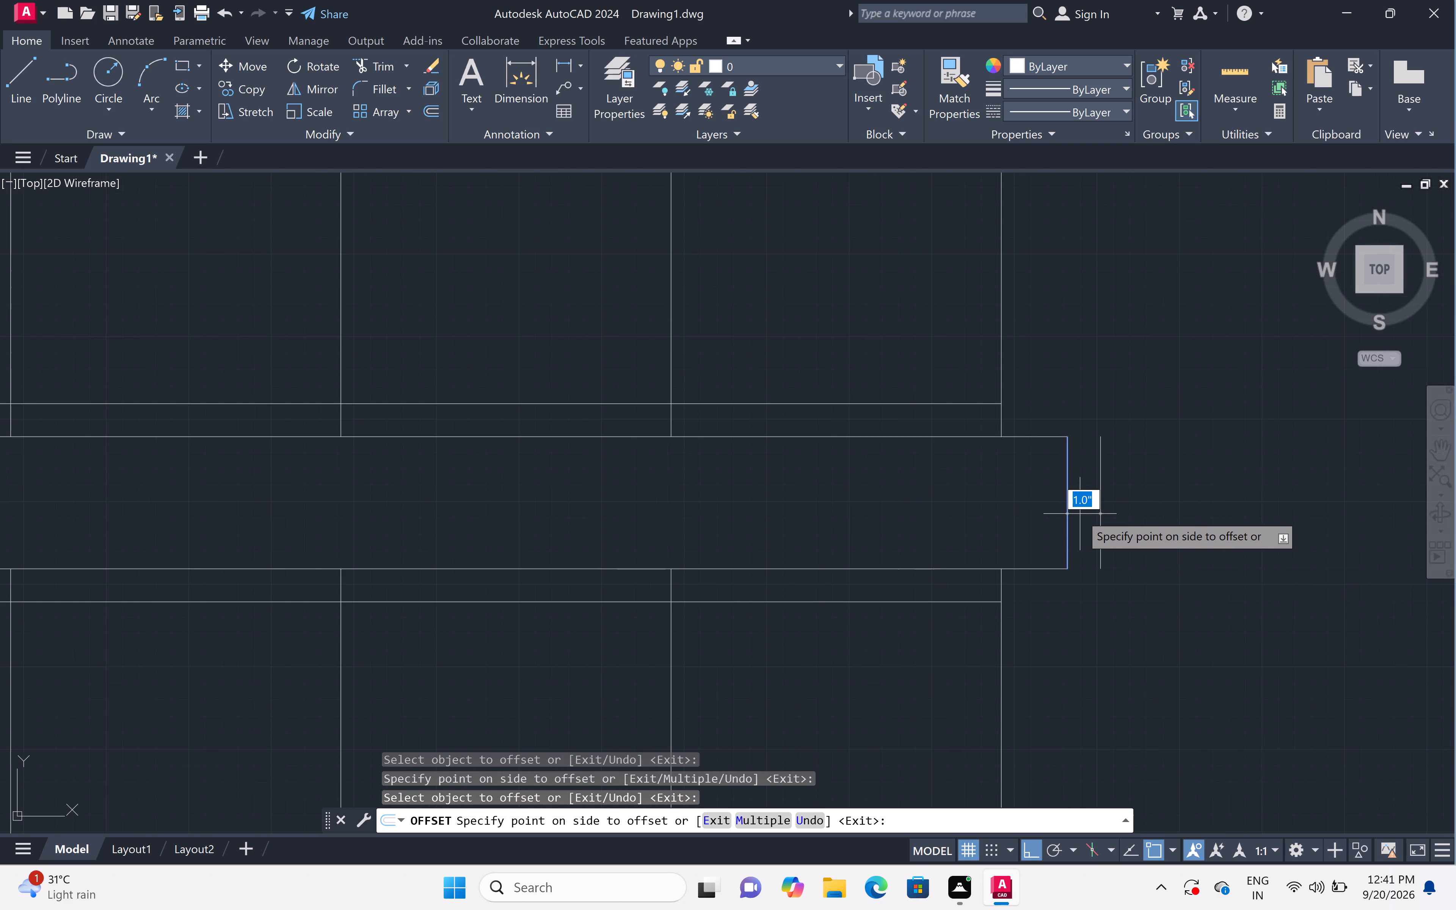
double_click(1080, 514)
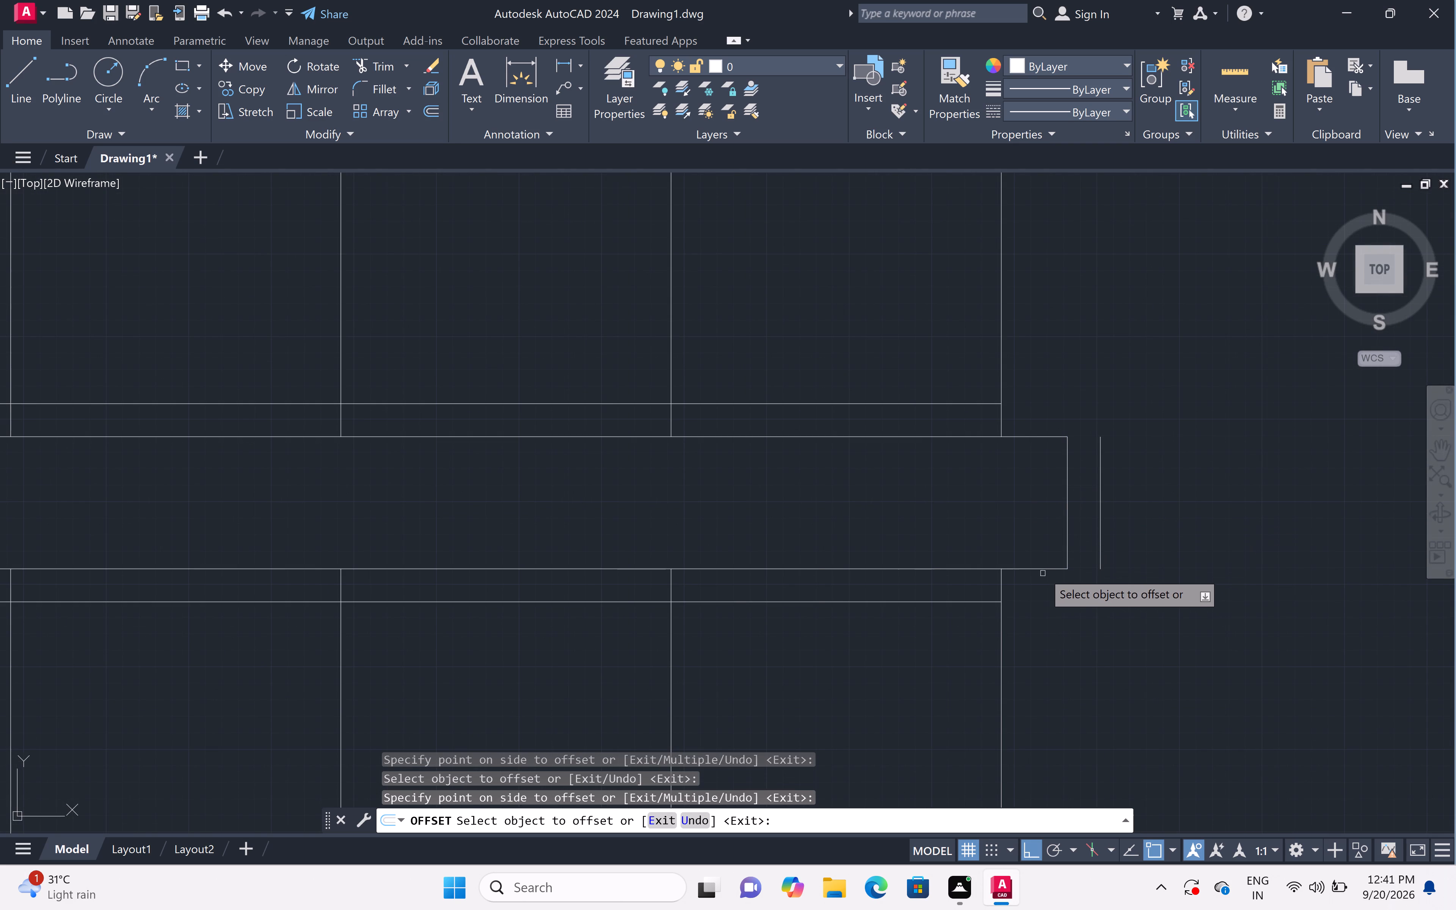
left_click(1042, 570)
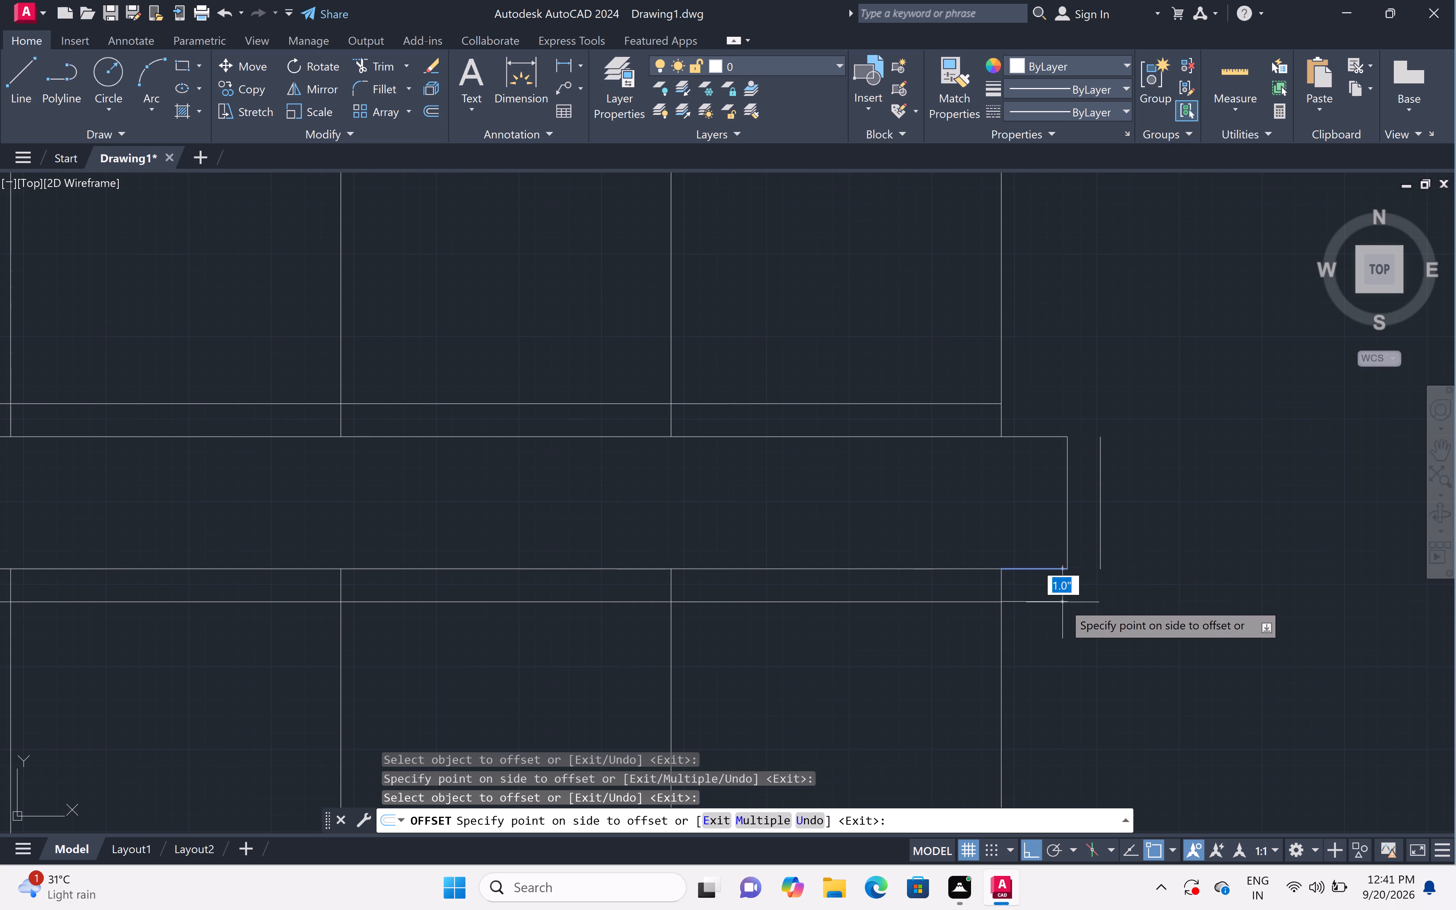
left_click(1064, 605)
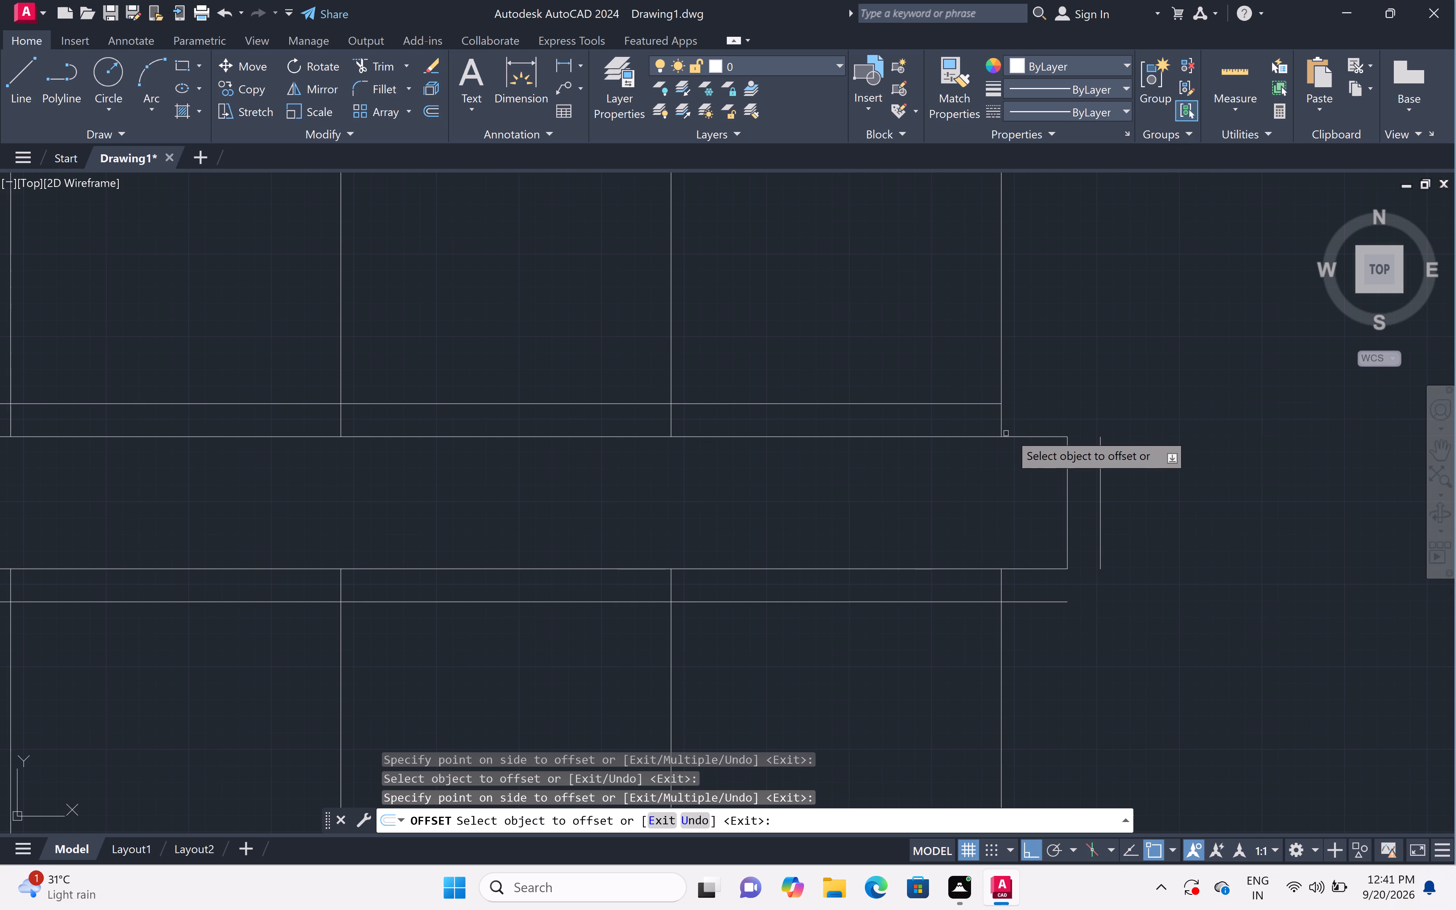
left_click(1017, 436)
left_click(1009, 399)
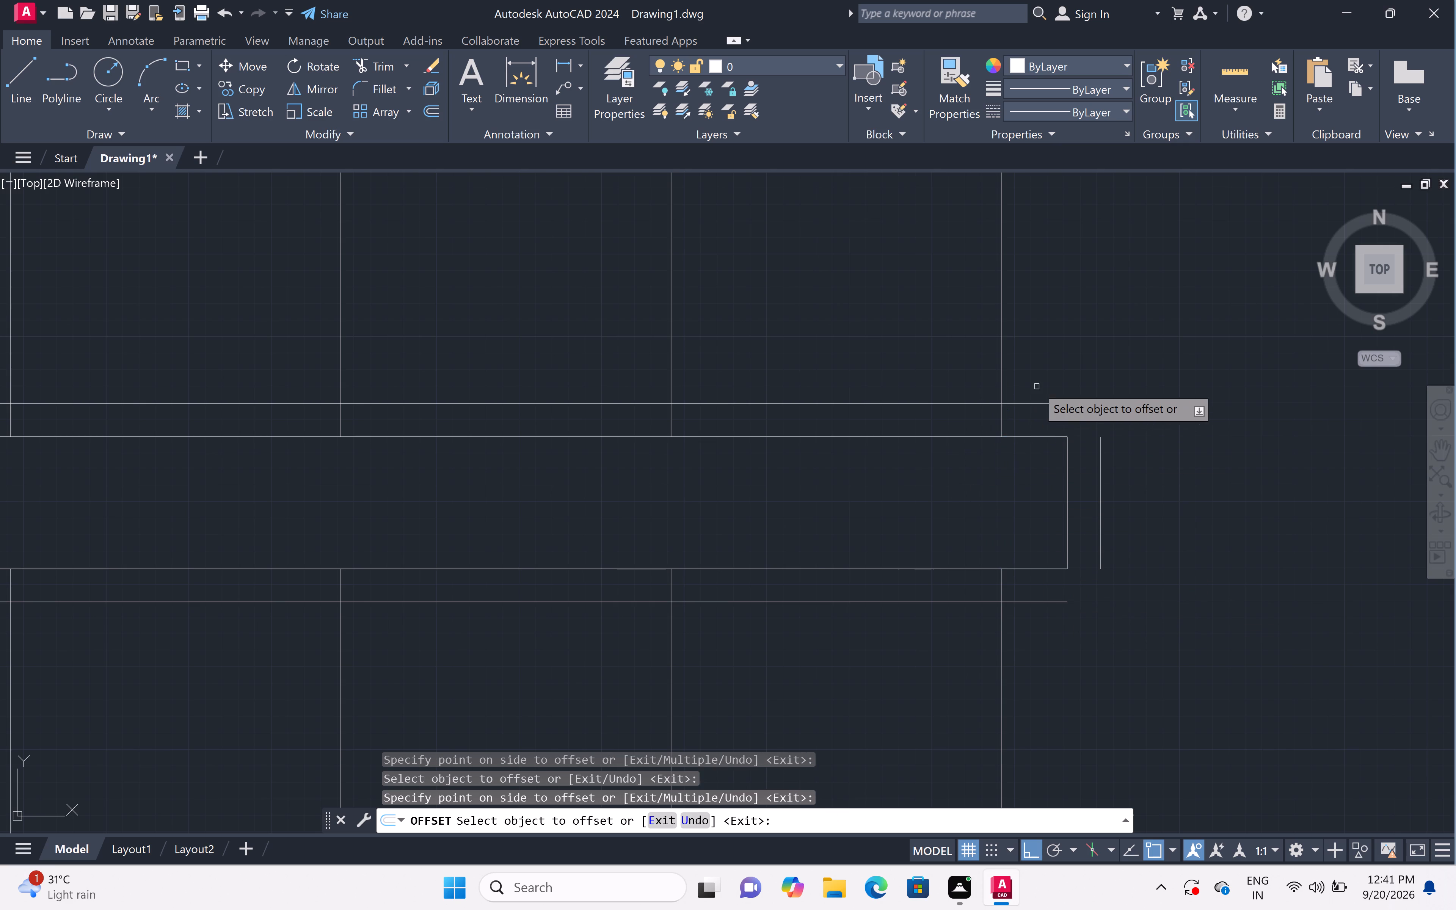
Offset the short edge segments at the divider's west end and the west end edge itself 1" outward.
scroll(1037, 386, "down", 5)
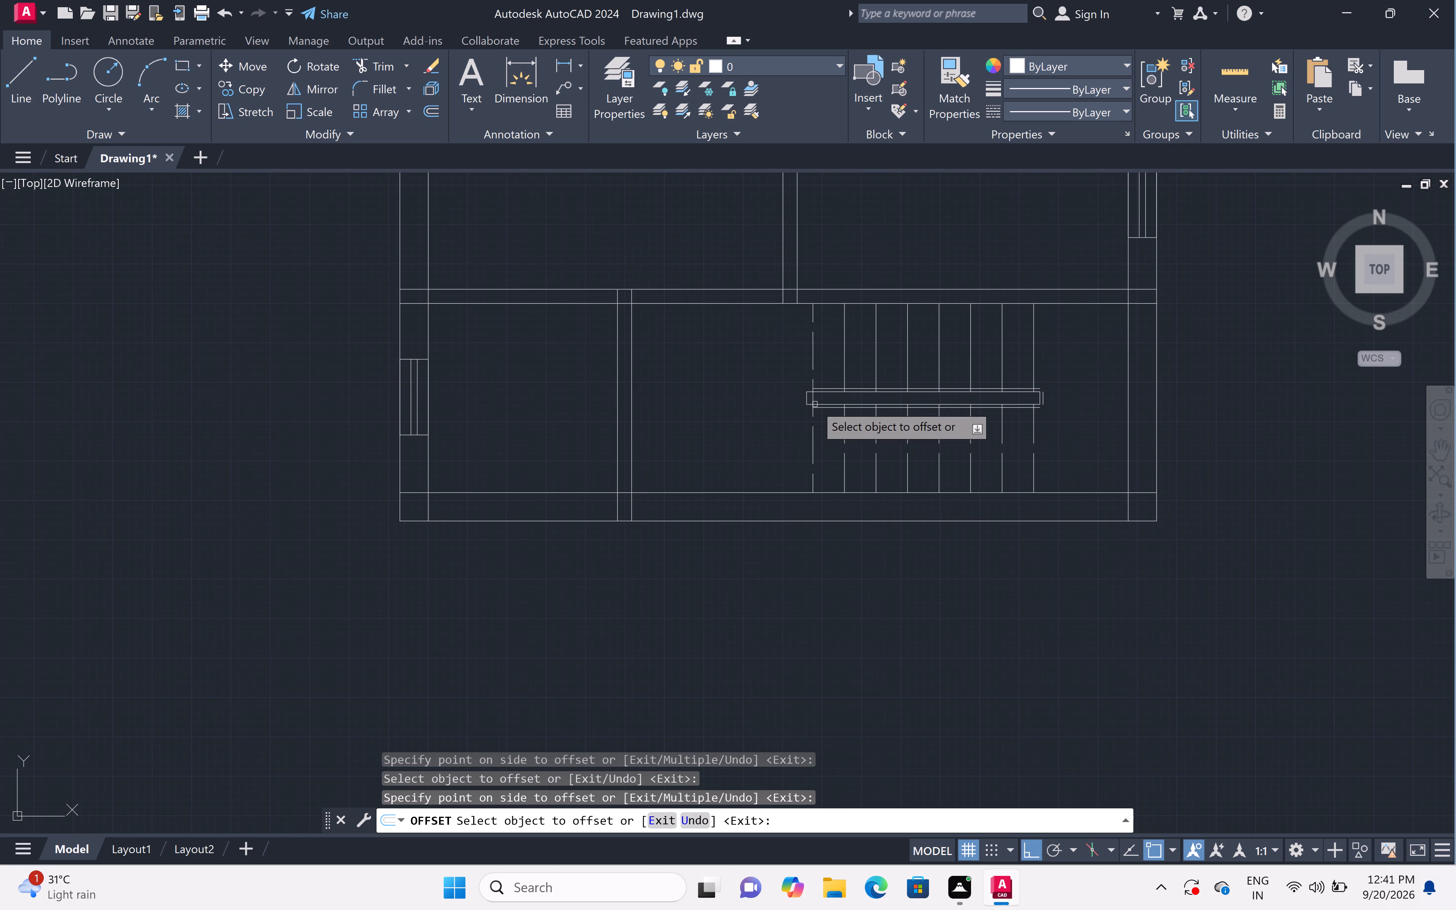
scroll(810, 394, "up", 6)
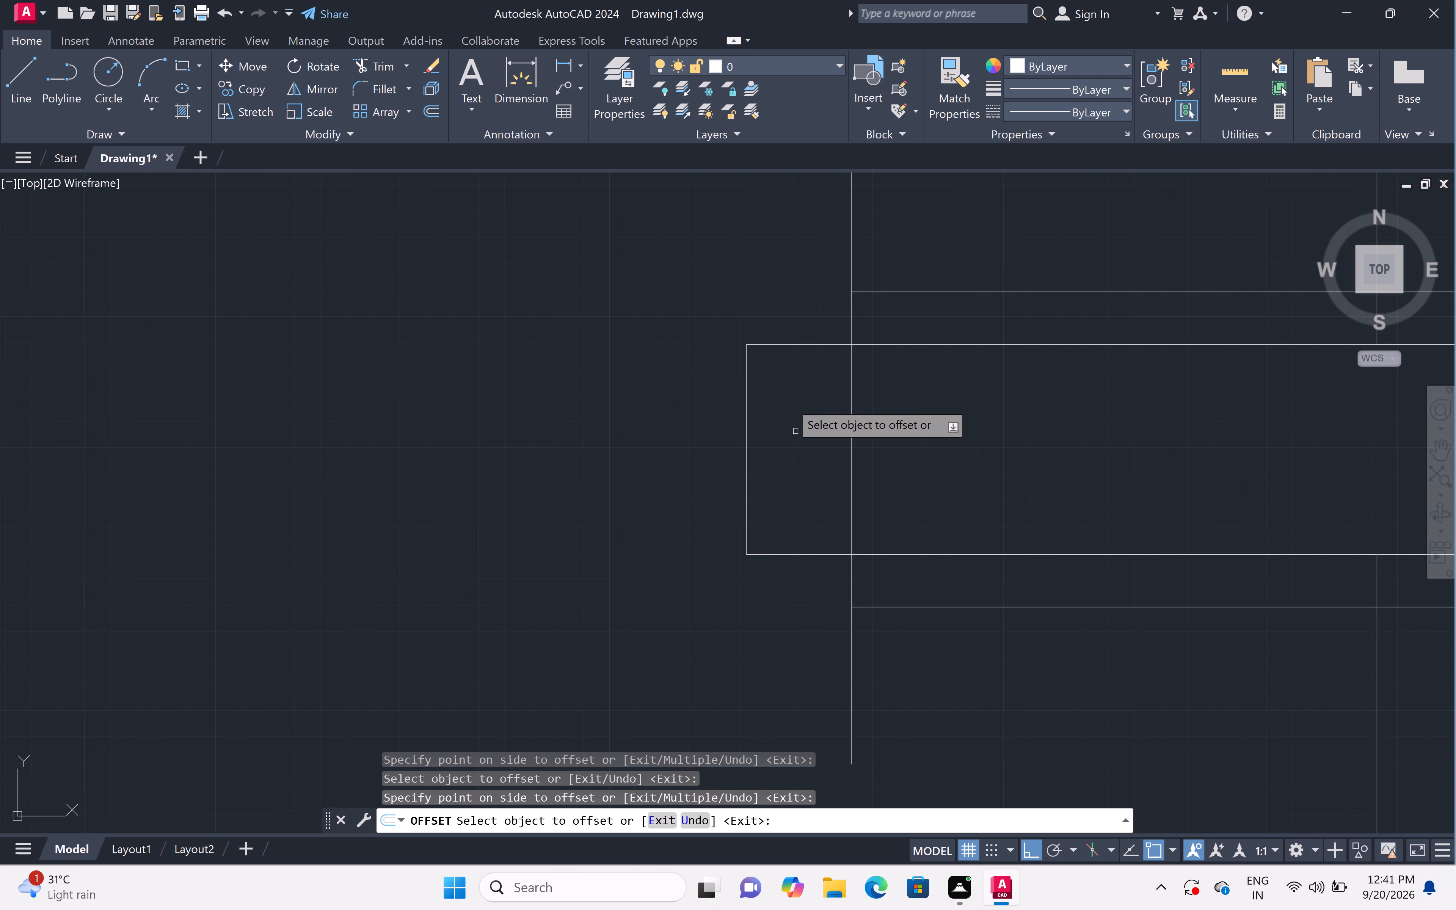
left_click(777, 347)
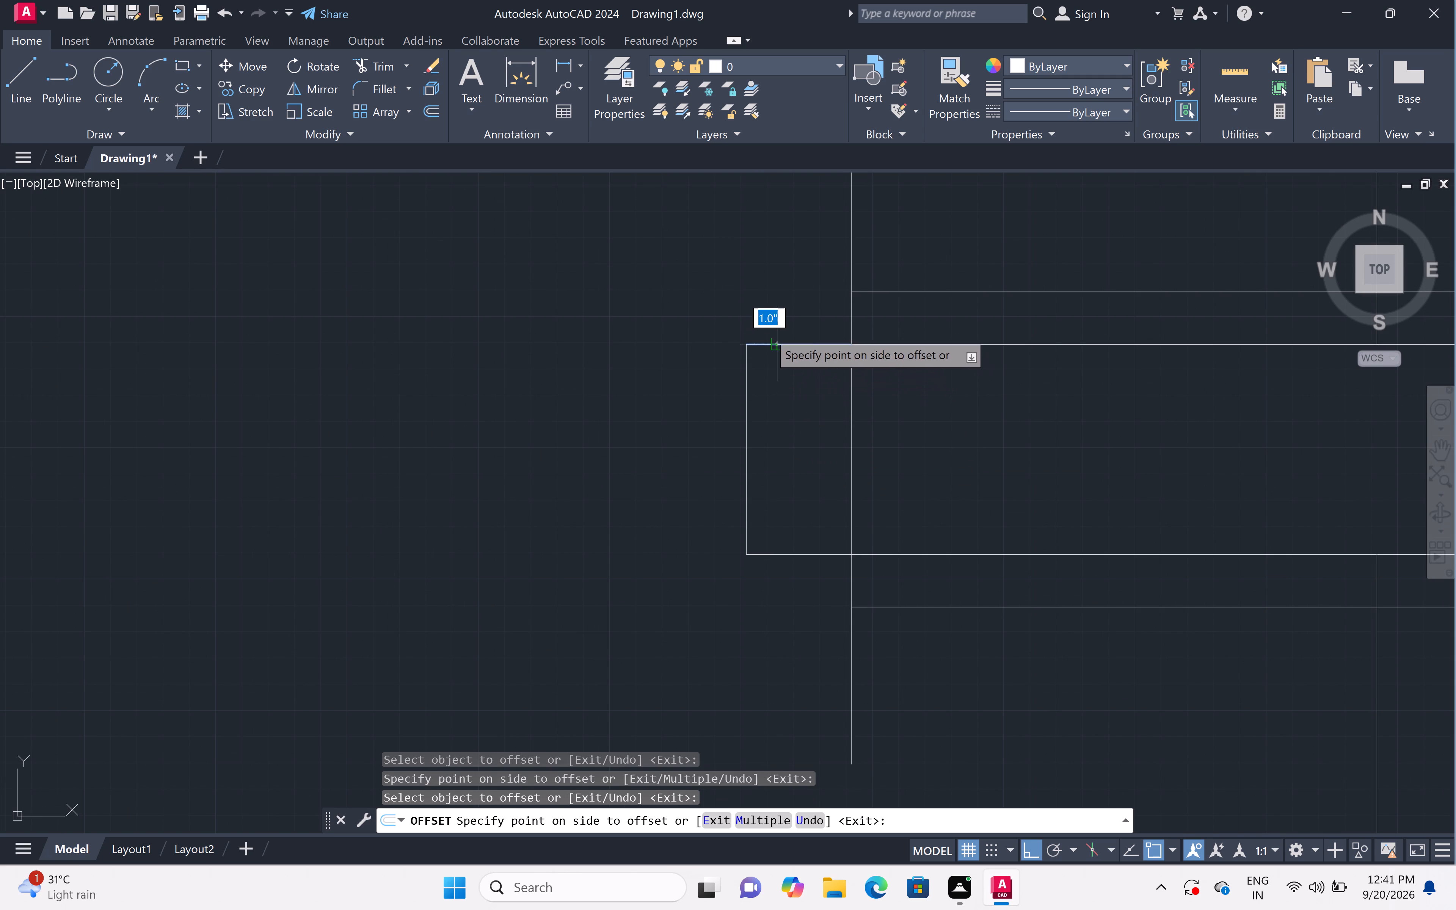
left_click(738, 306)
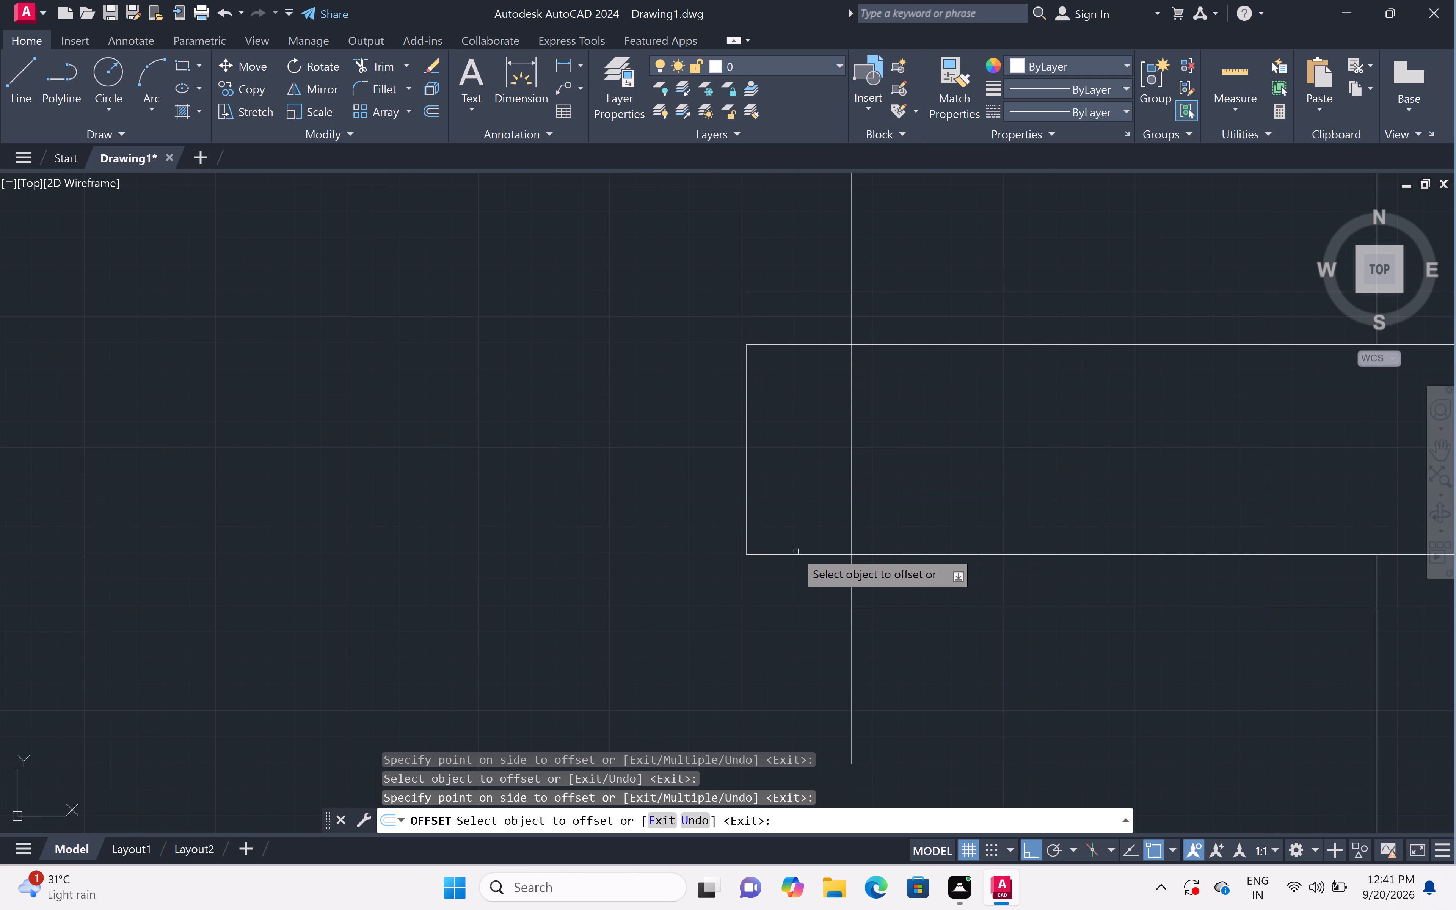
left_click(796, 555)
left_click(817, 615)
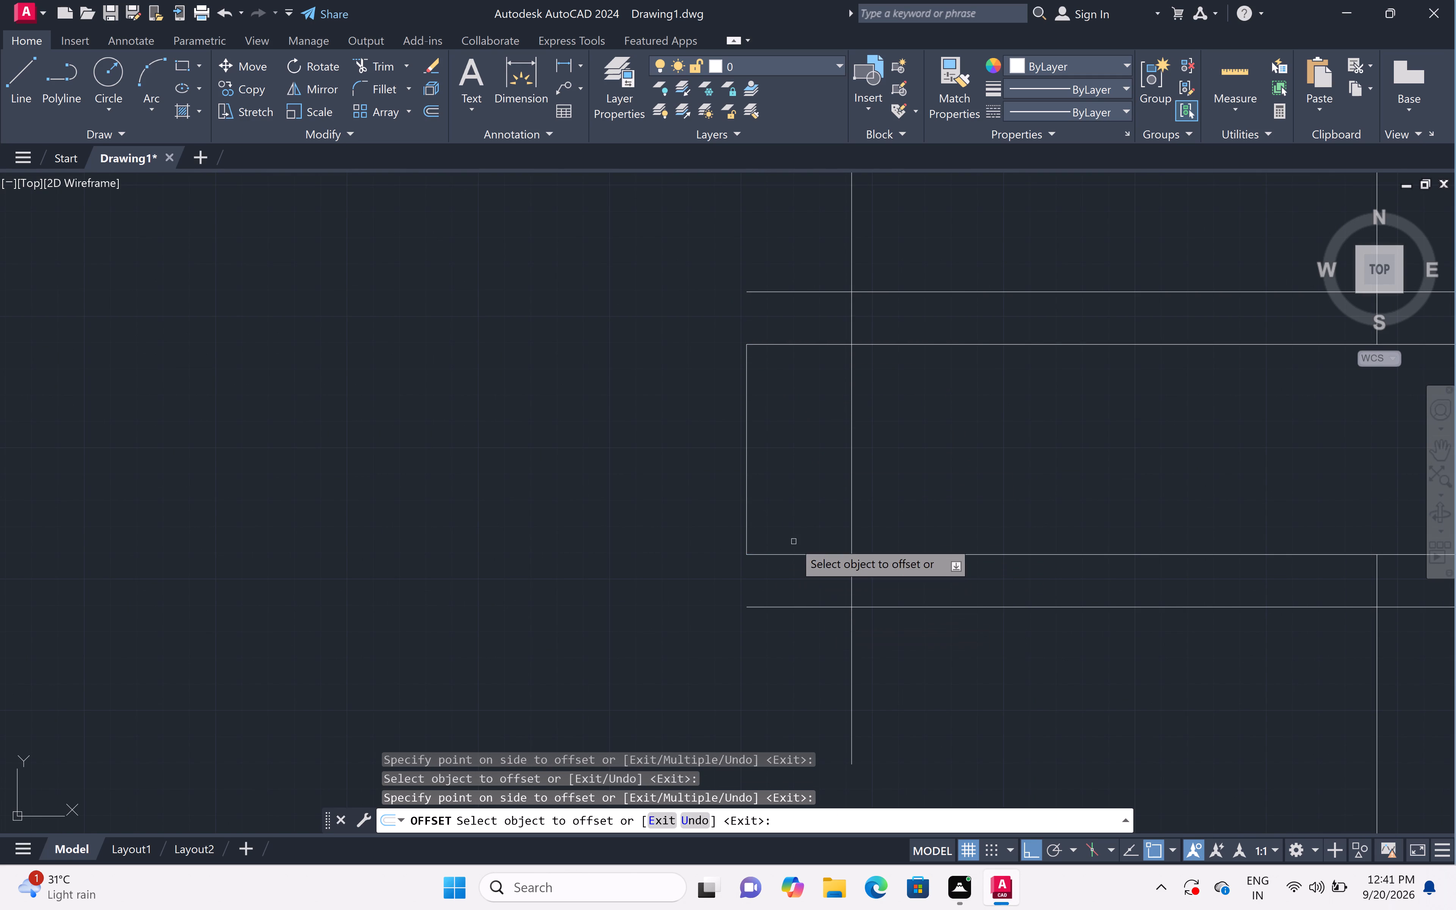
scroll(794, 541, "down", 1)
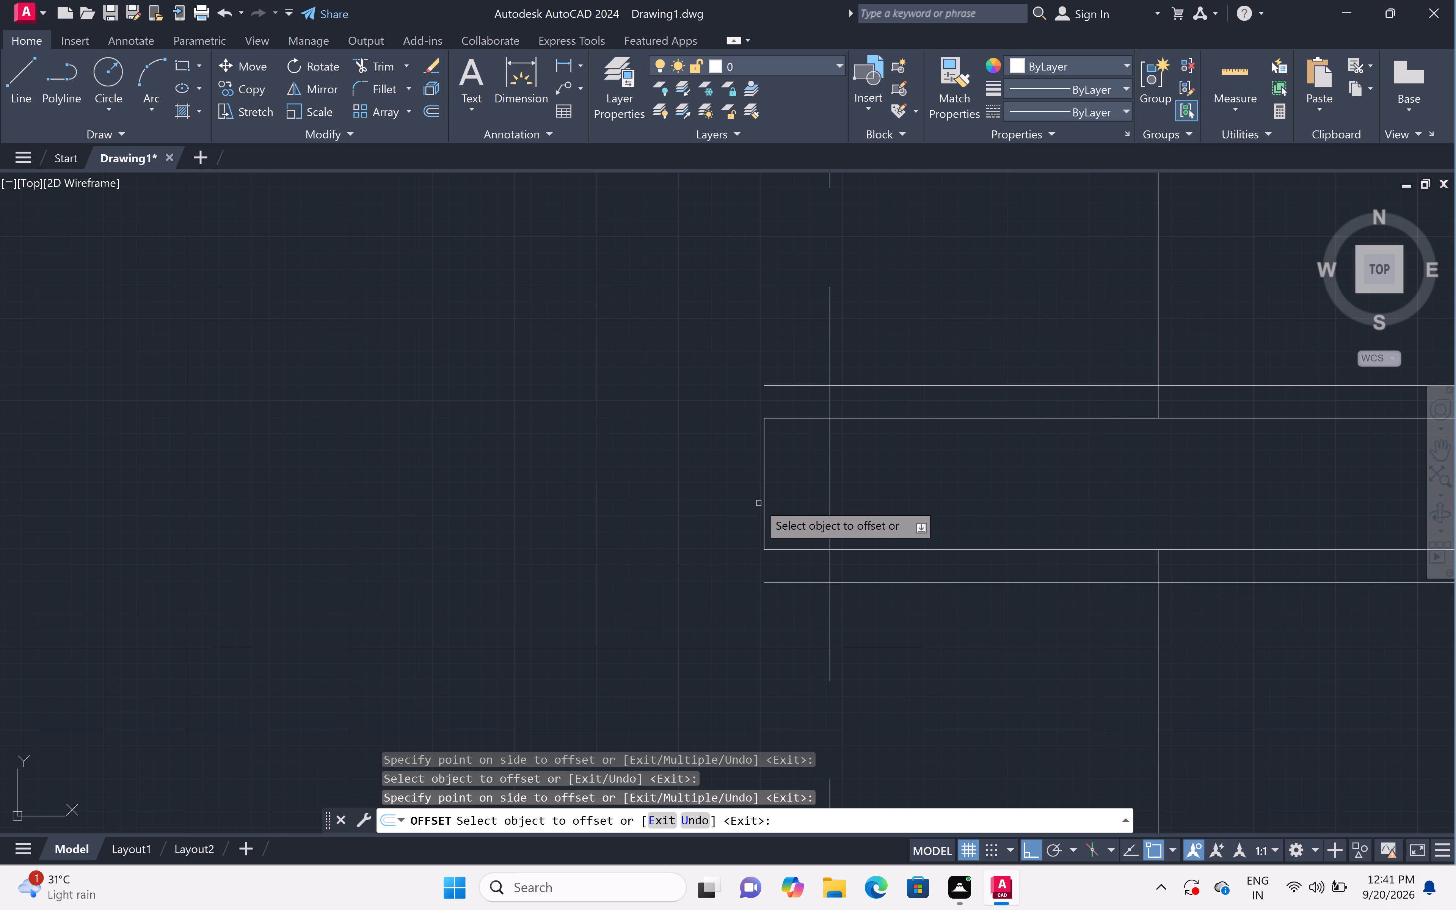
left_click(764, 502)
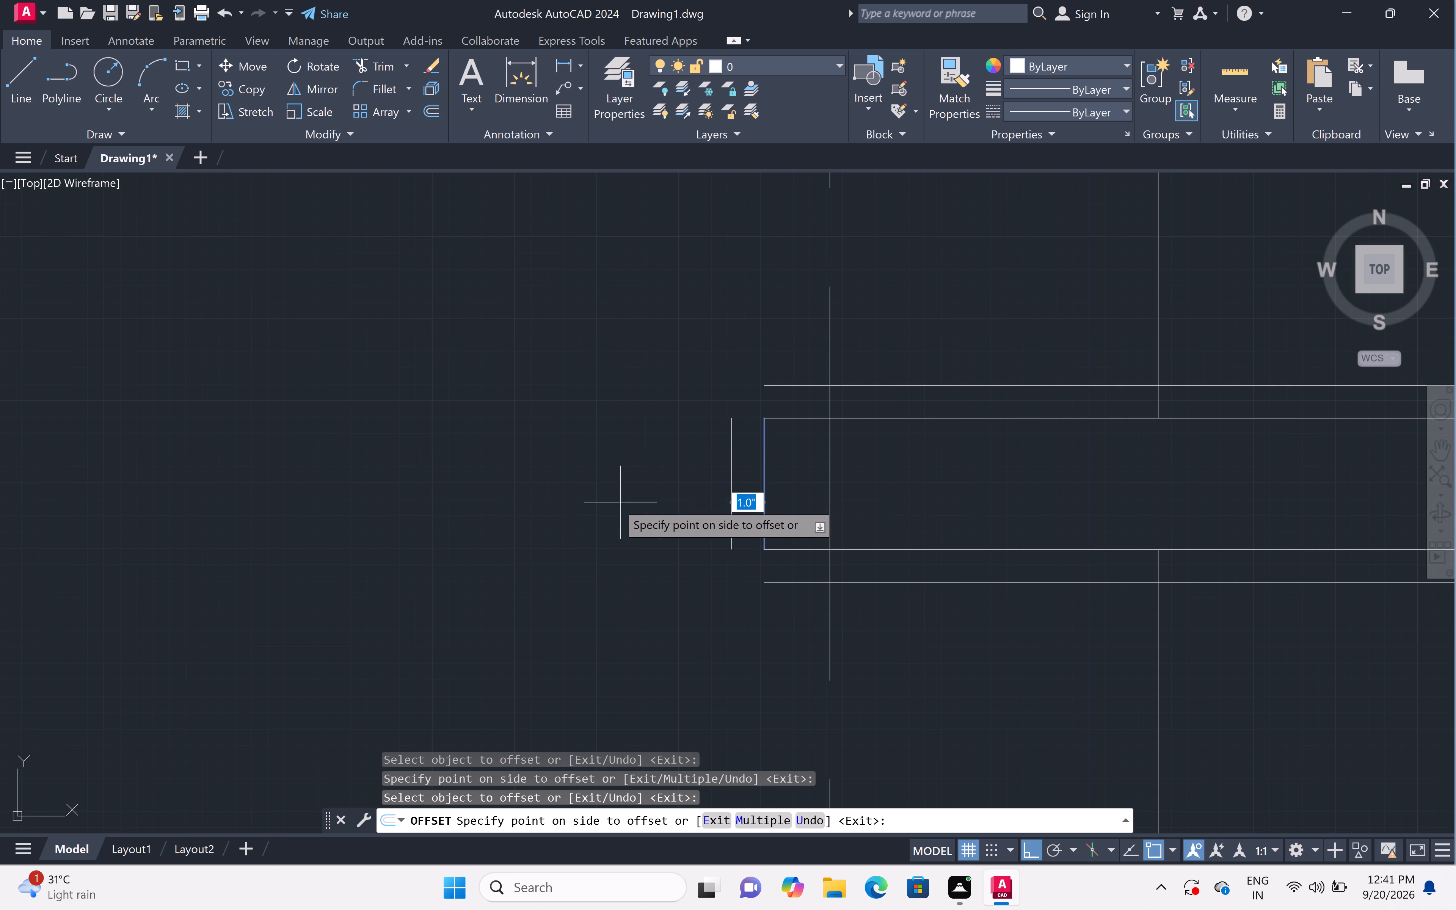
double_click(228, 448)
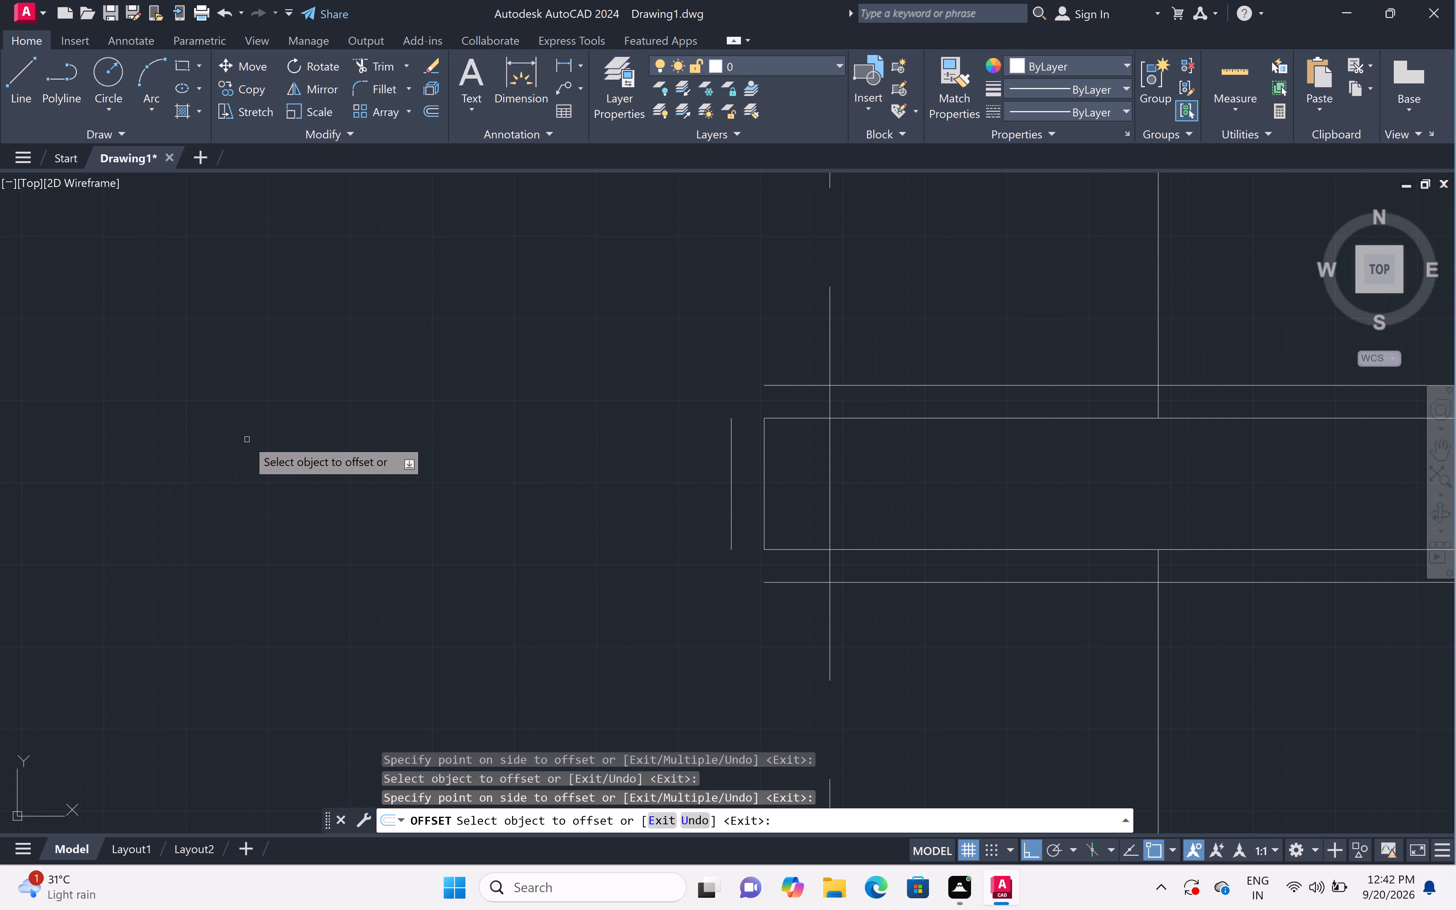
key("Escape")
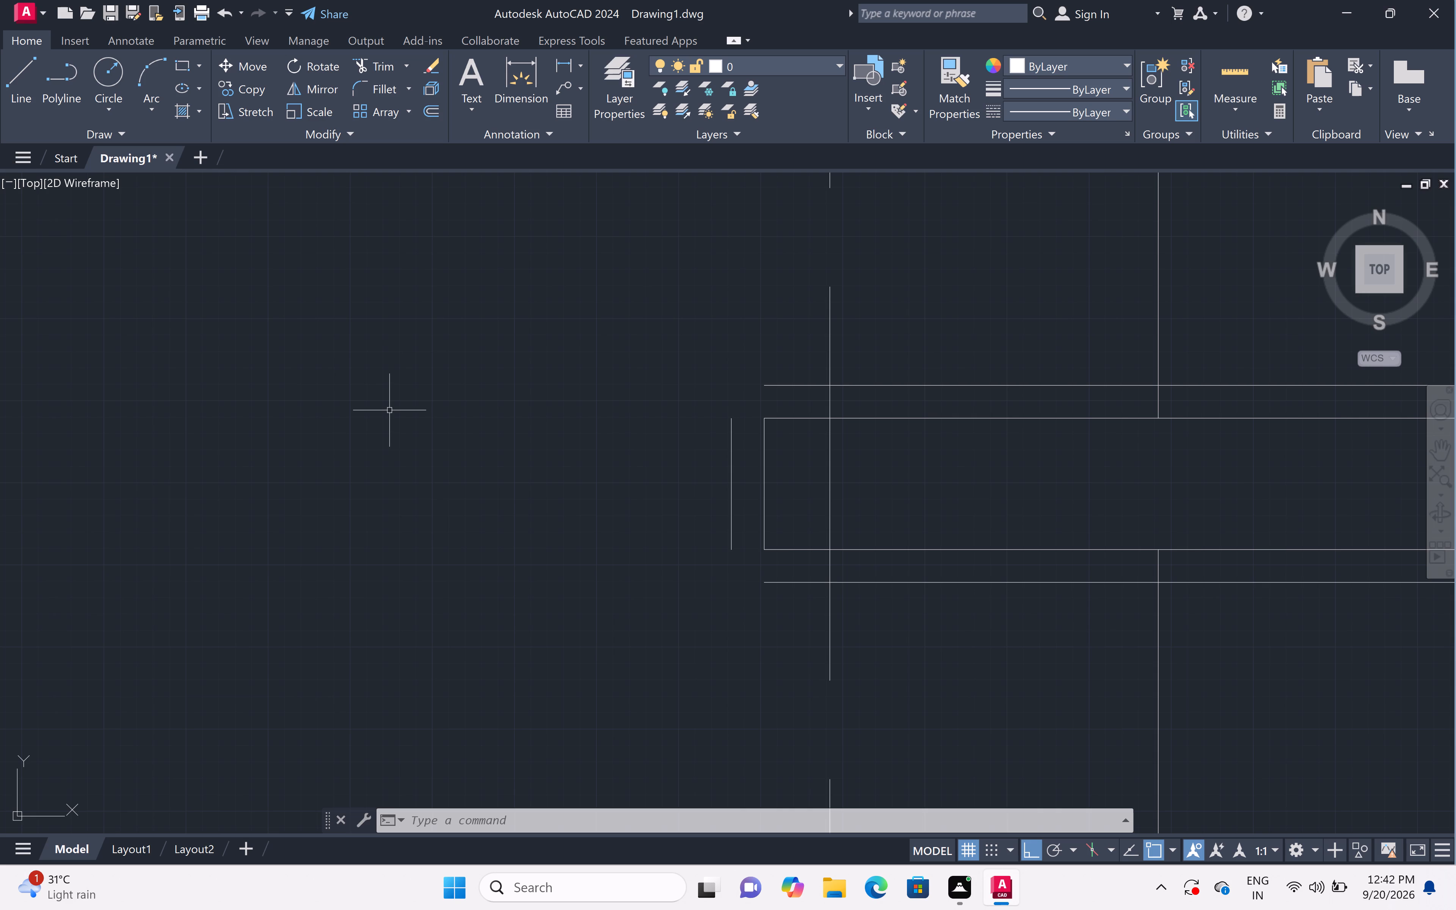
Trim away the part of the westernmost tread line that crosses the central divider.
key("t")
type("r")
key("space")
left_click(798, 460)
left_click(852, 460)
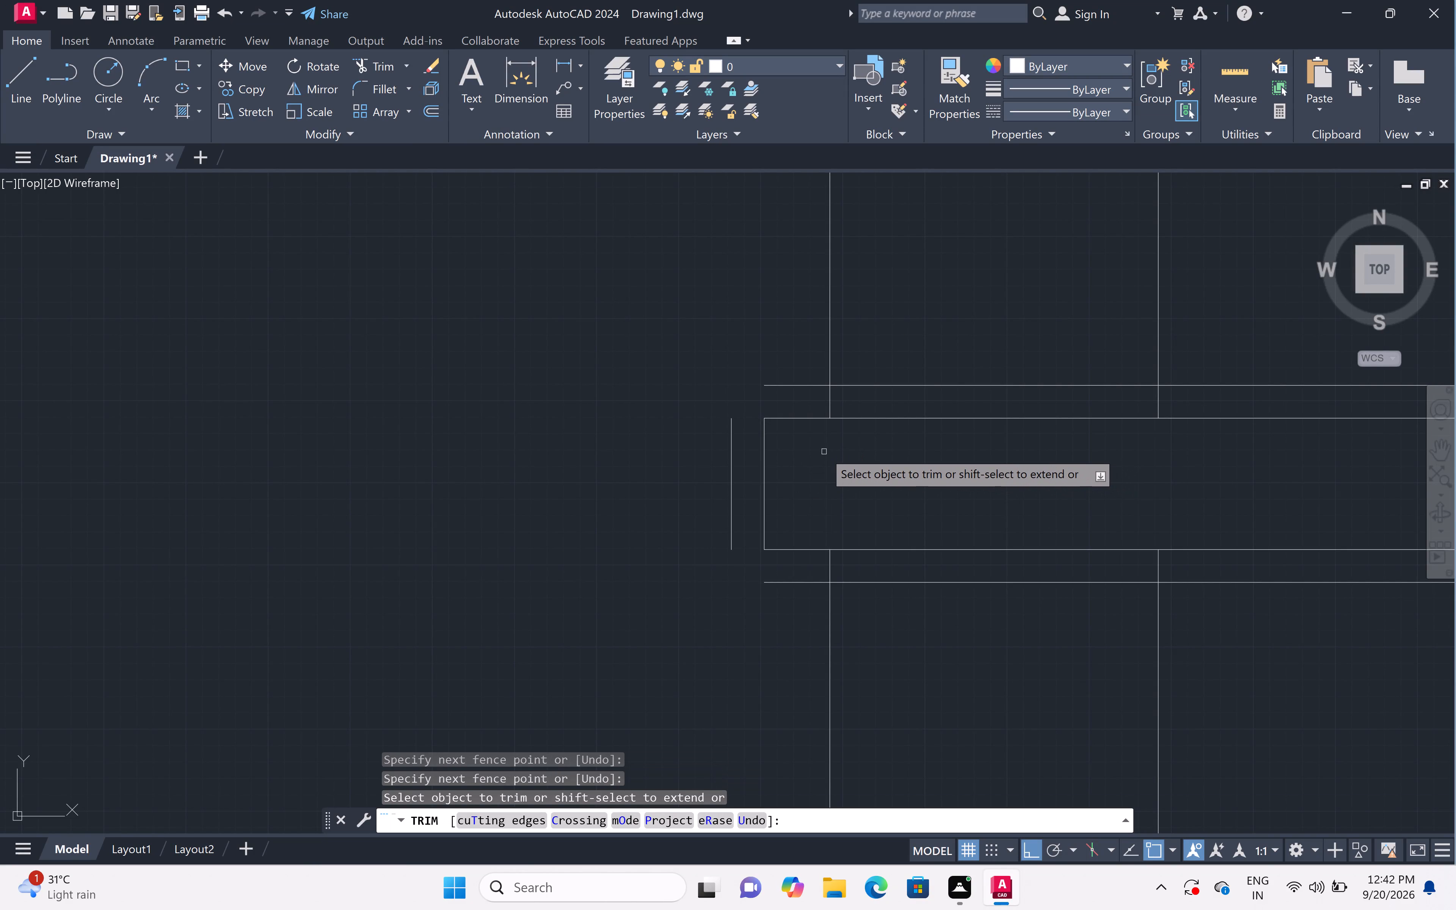
key("Escape")
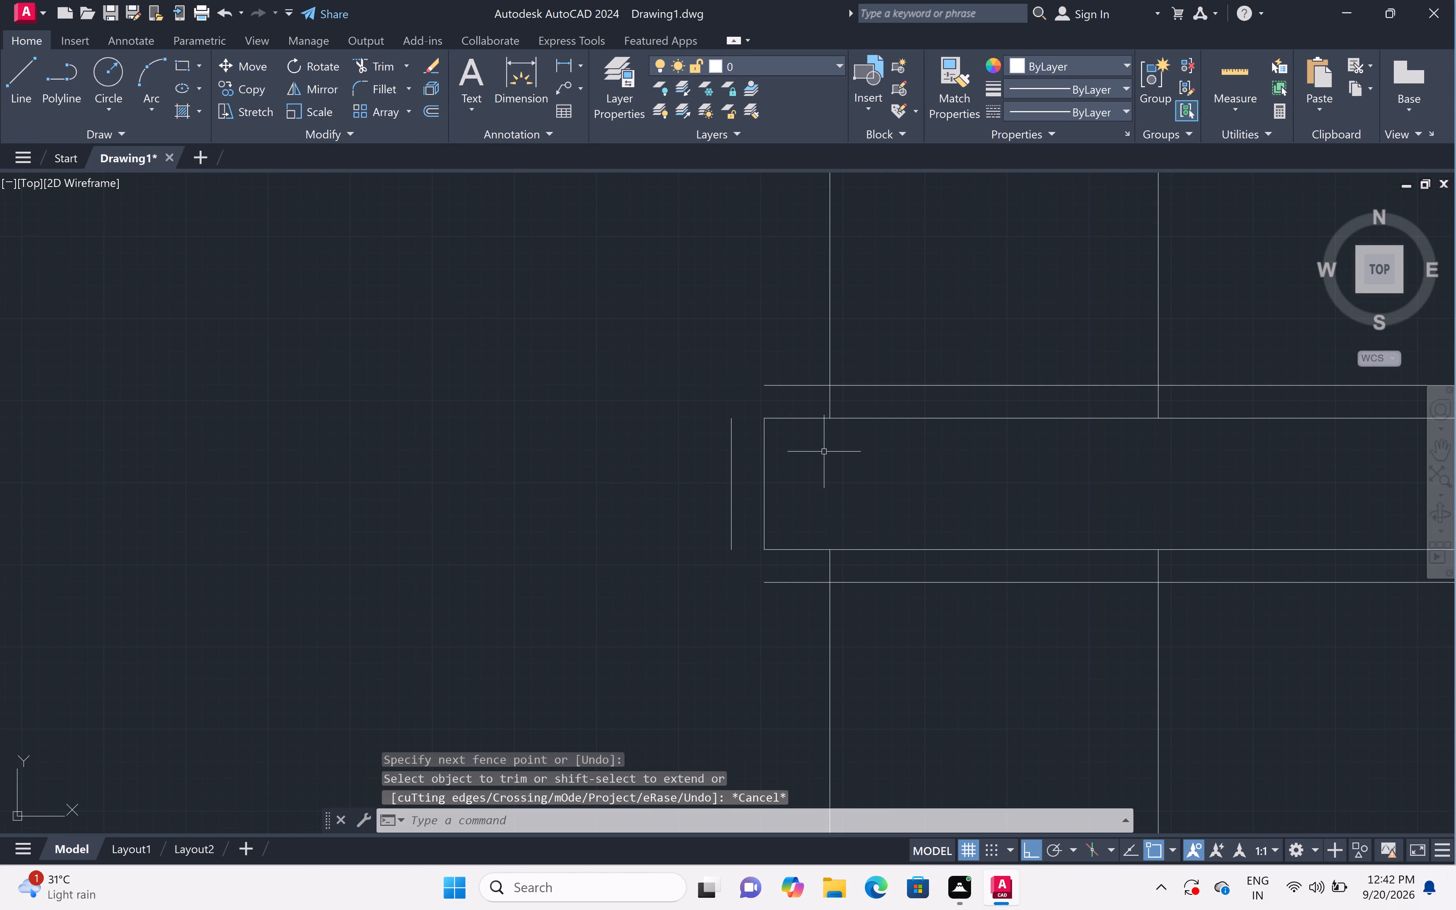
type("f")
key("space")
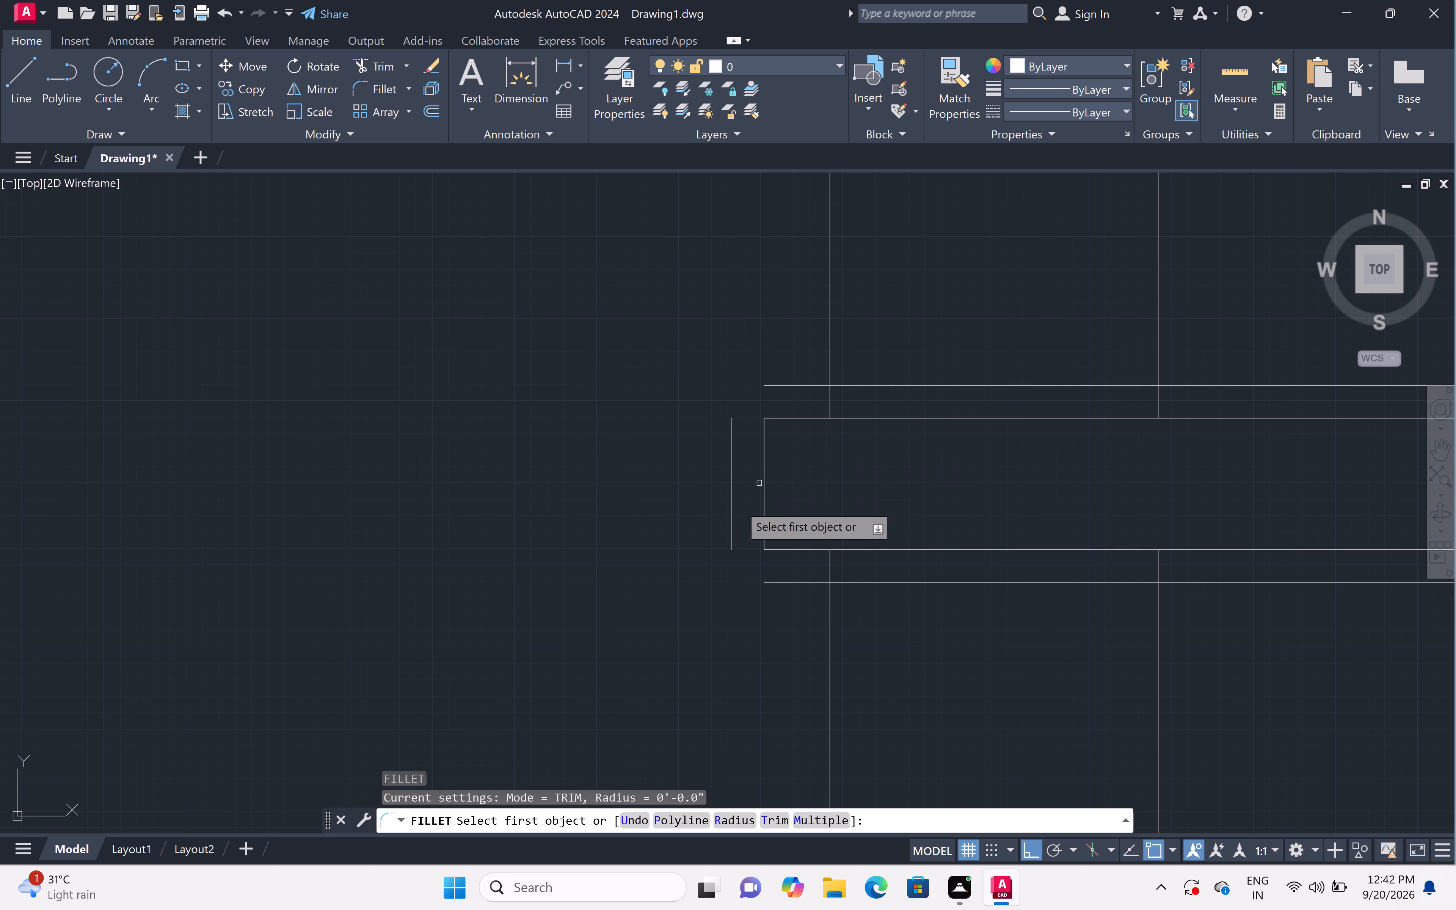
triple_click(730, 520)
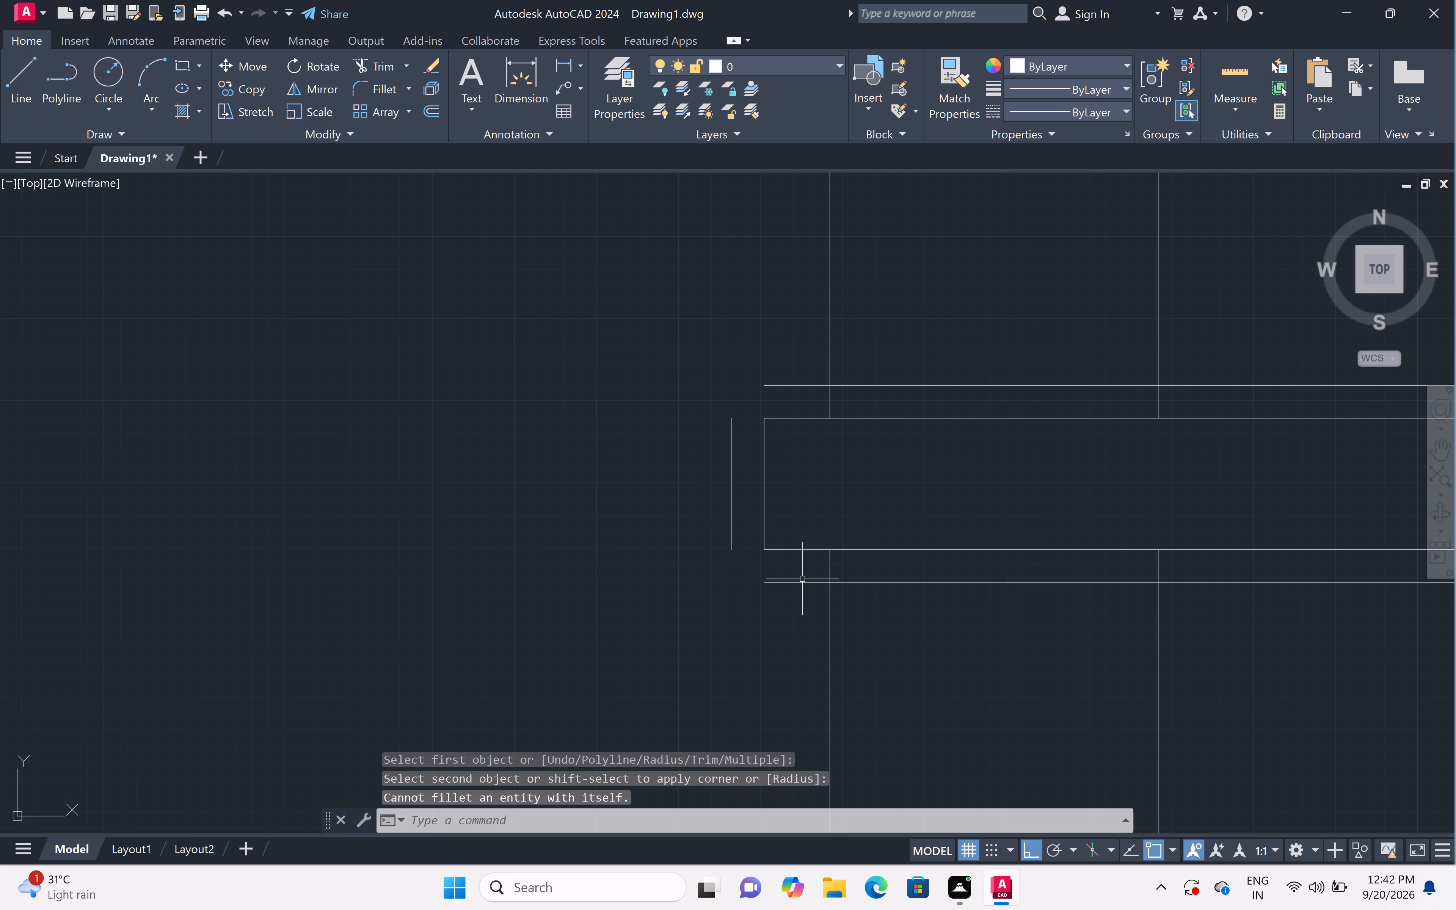
Fillet the divider outline's southwest and northwest corners with zero radius so the offset lines meet at the west end.
type("f")
key("space")
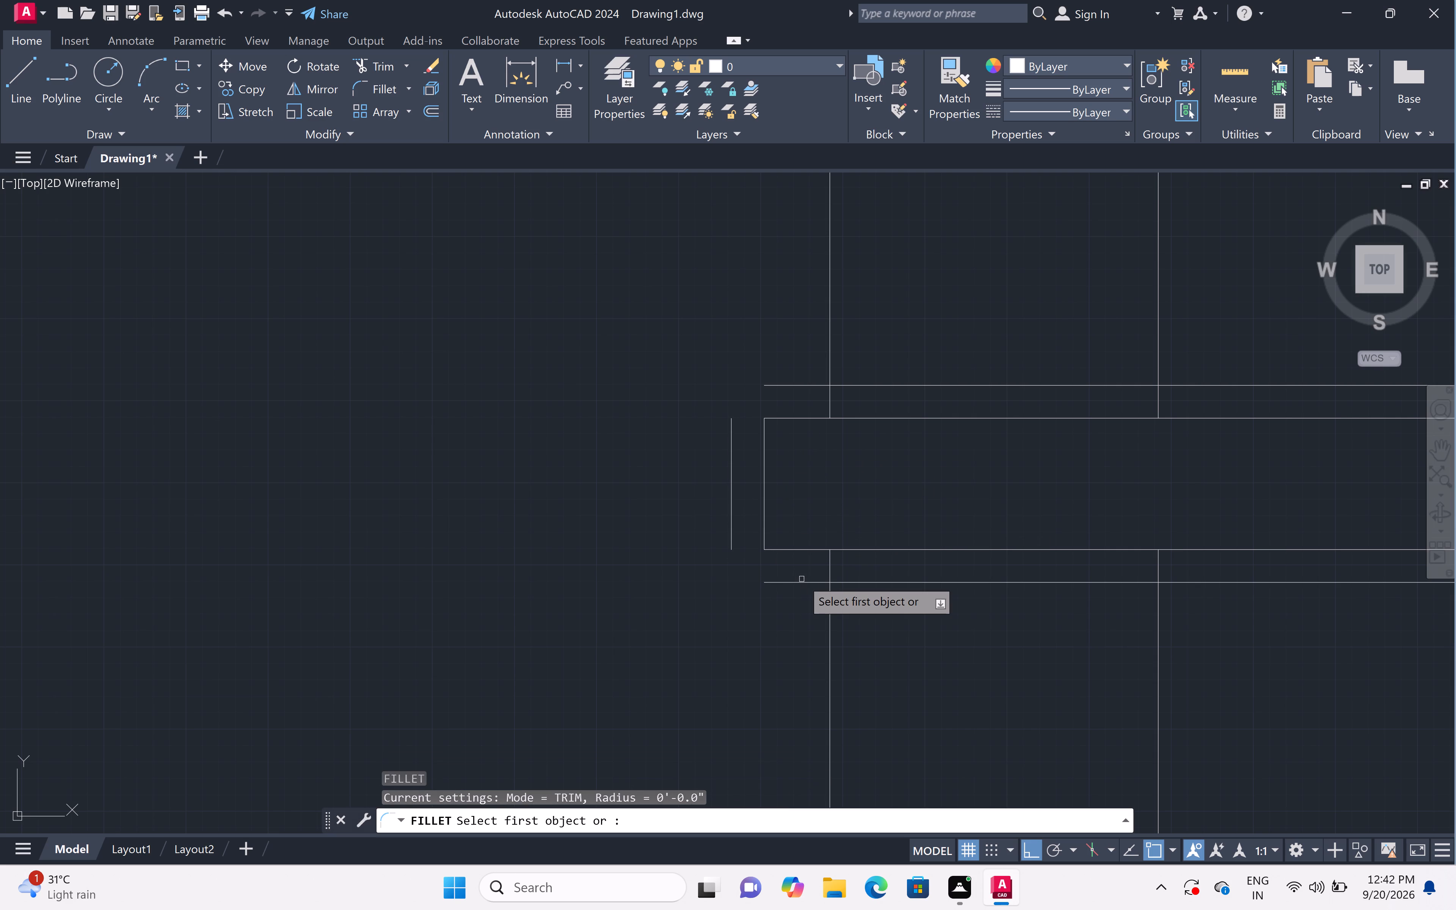
double_click(803, 583)
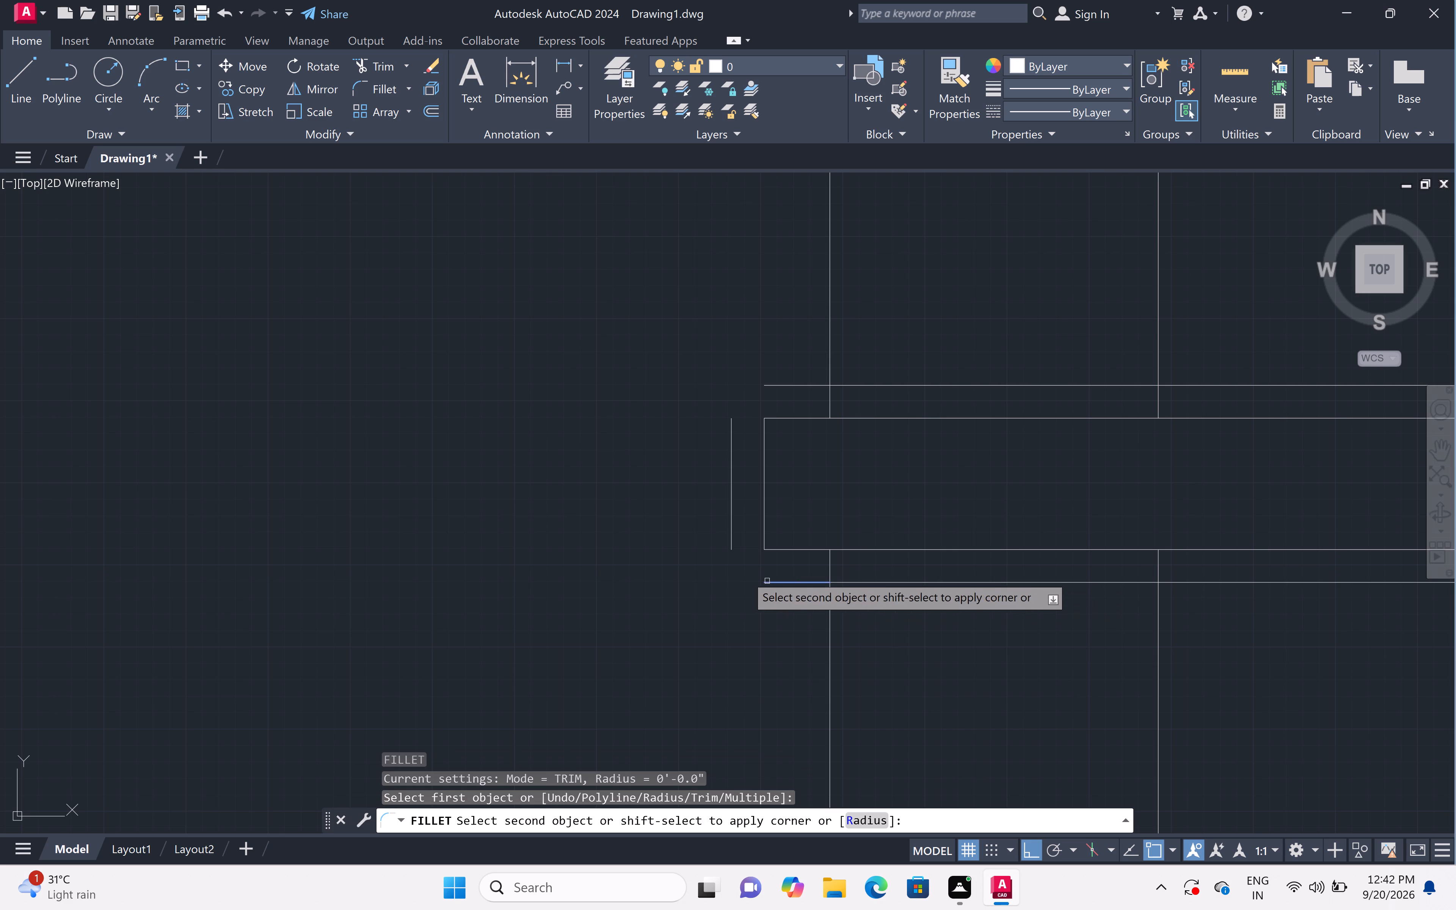
double_click(731, 535)
key("space")
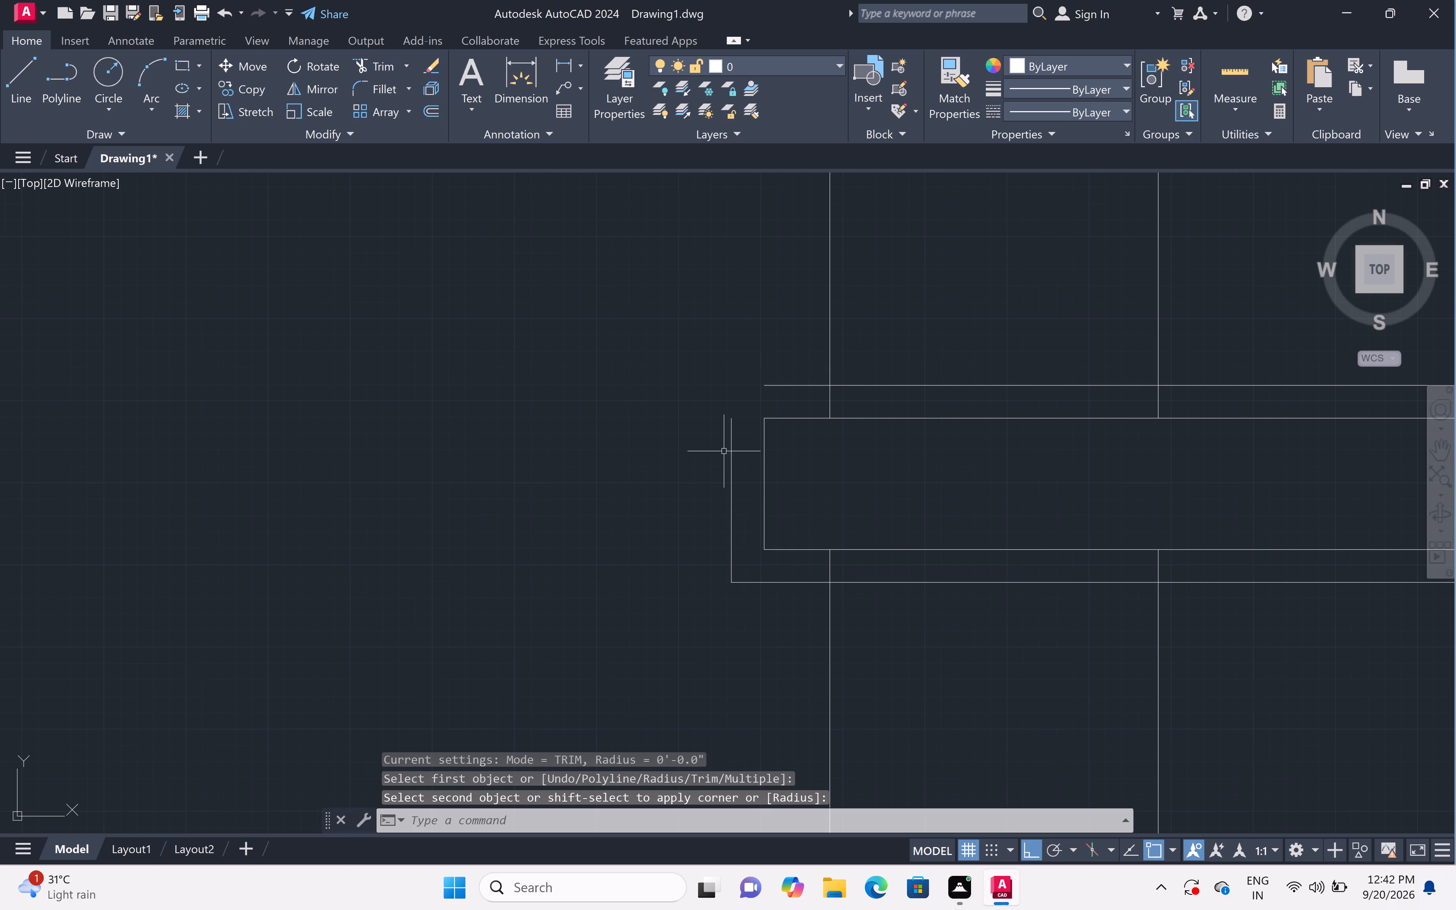
left_click(788, 386)
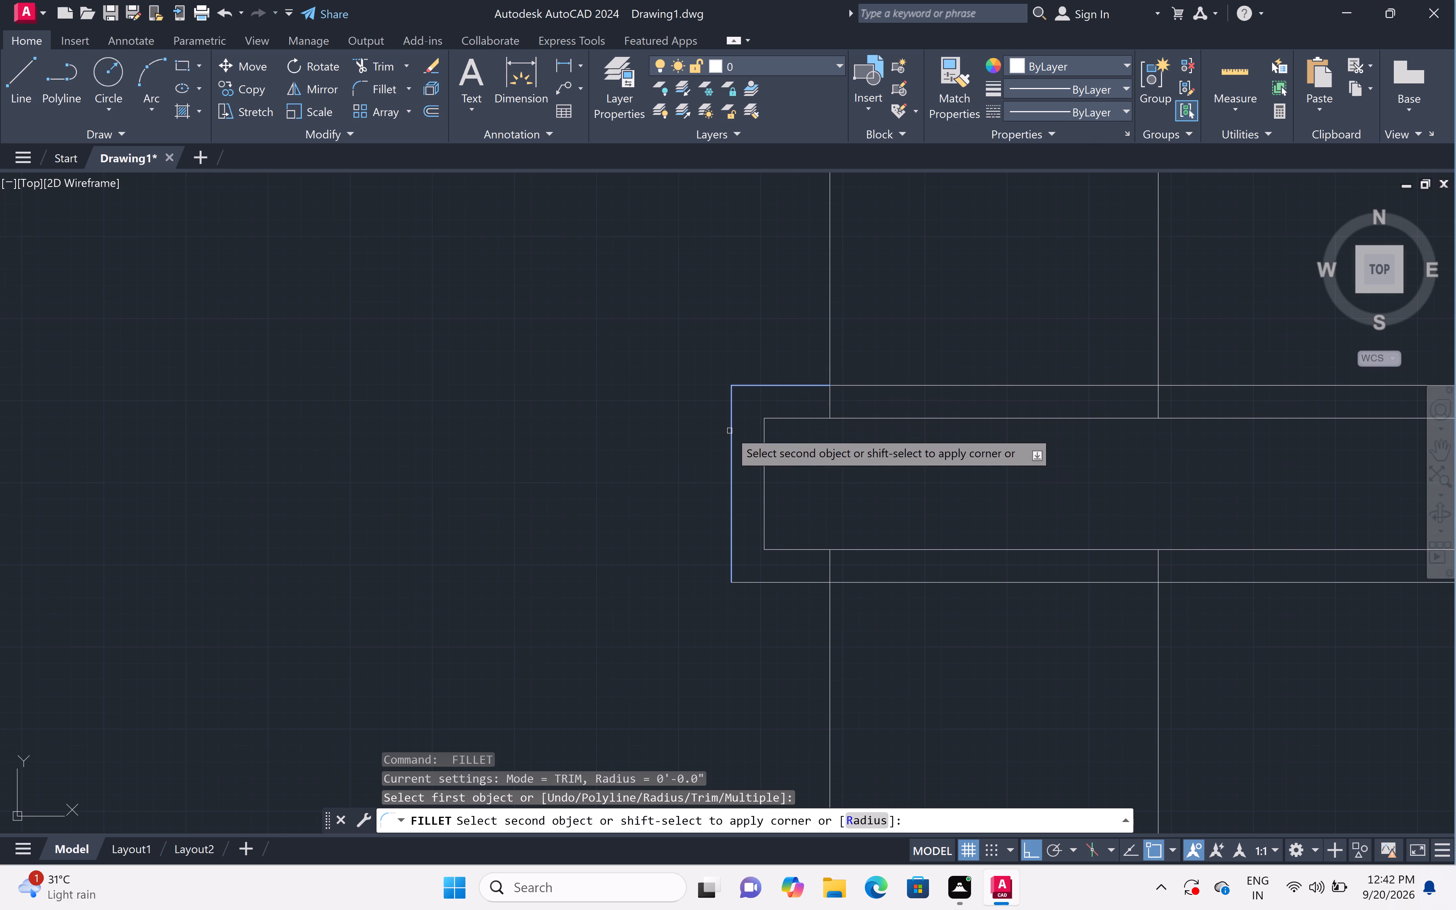
double_click(730, 431)
Fillet the divider outline's northeast and southeast corners with zero radius to close the outline at the east end.
key("space")
scroll(730, 430, "down", 4)
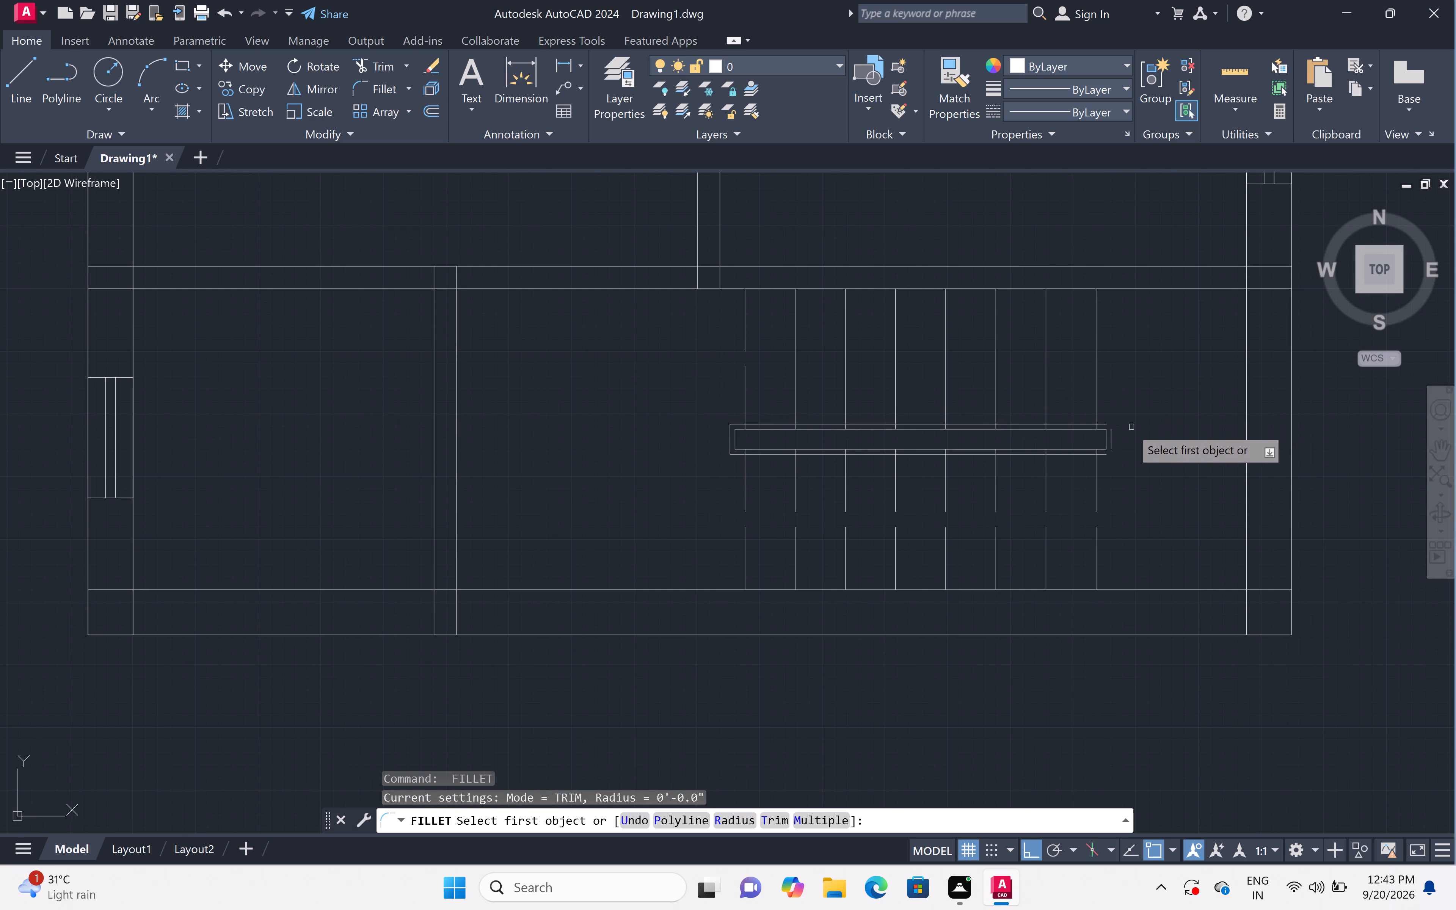
scroll(1128, 430, "up", 4)
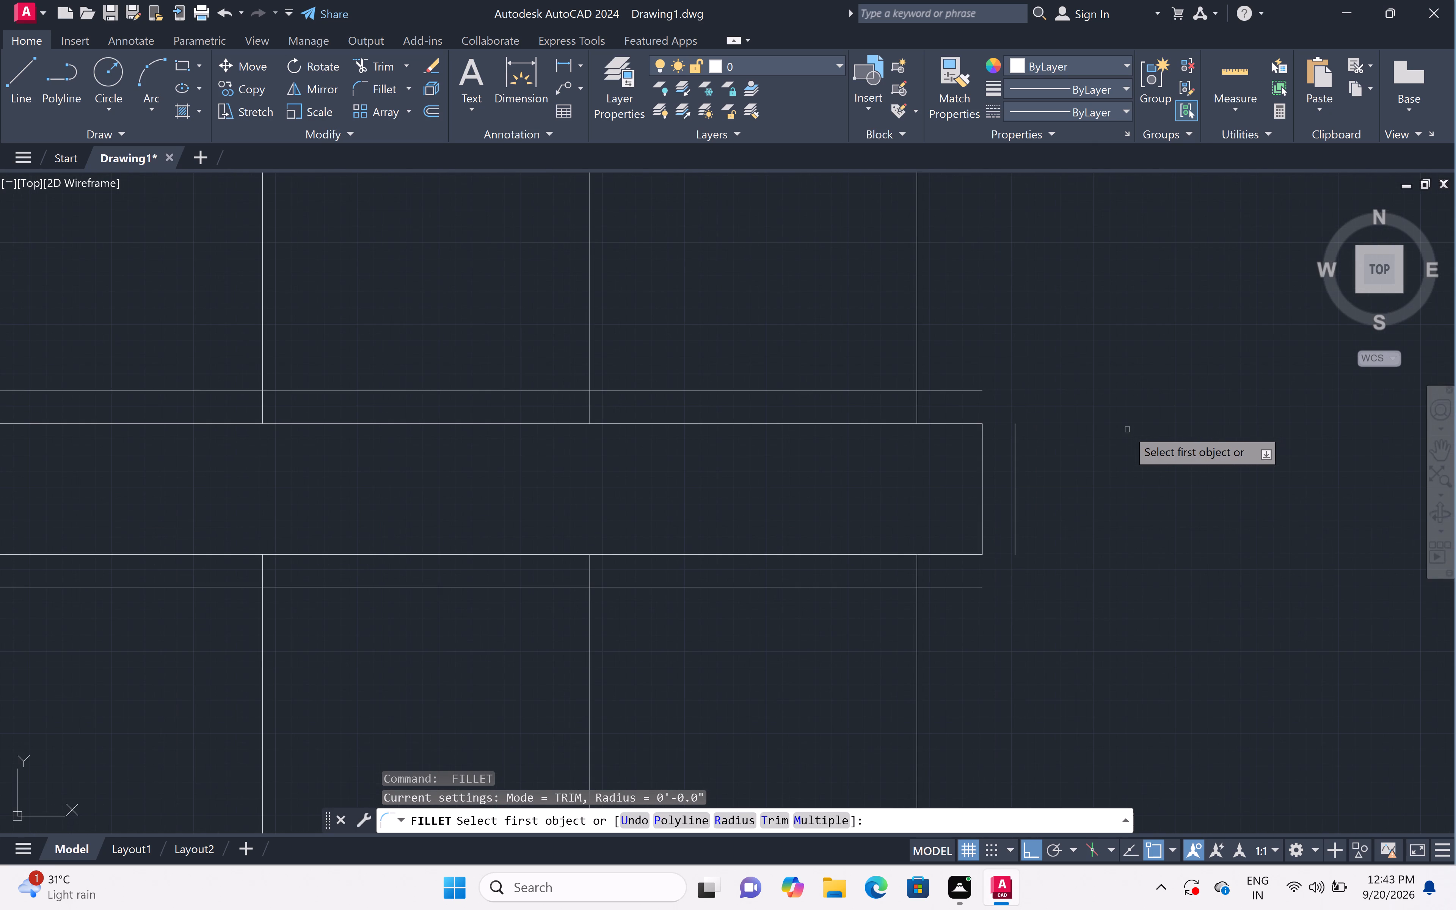
left_click(1017, 470)
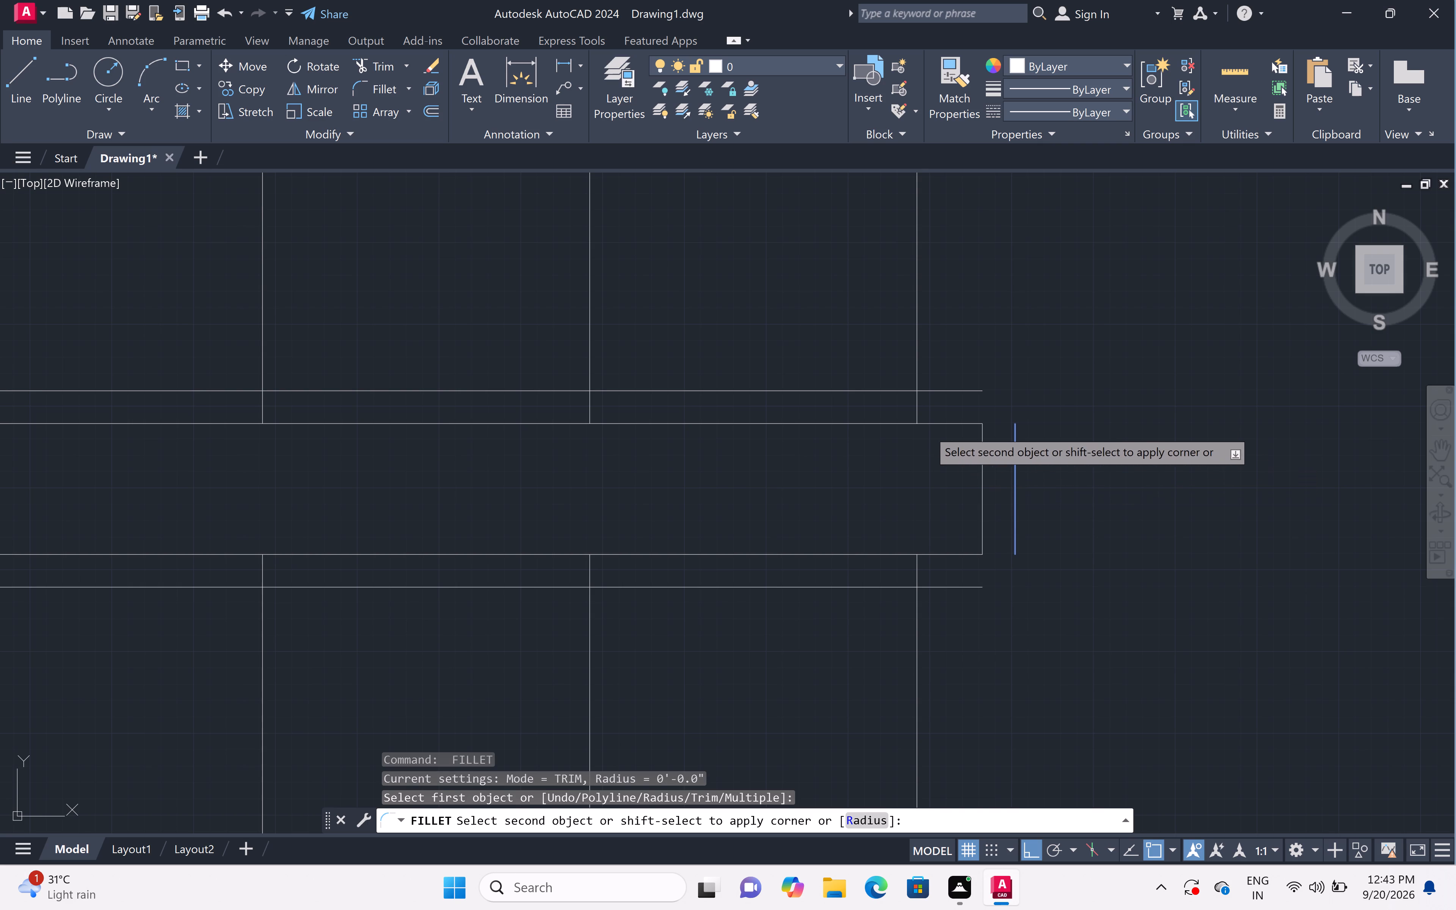
left_click(956, 390)
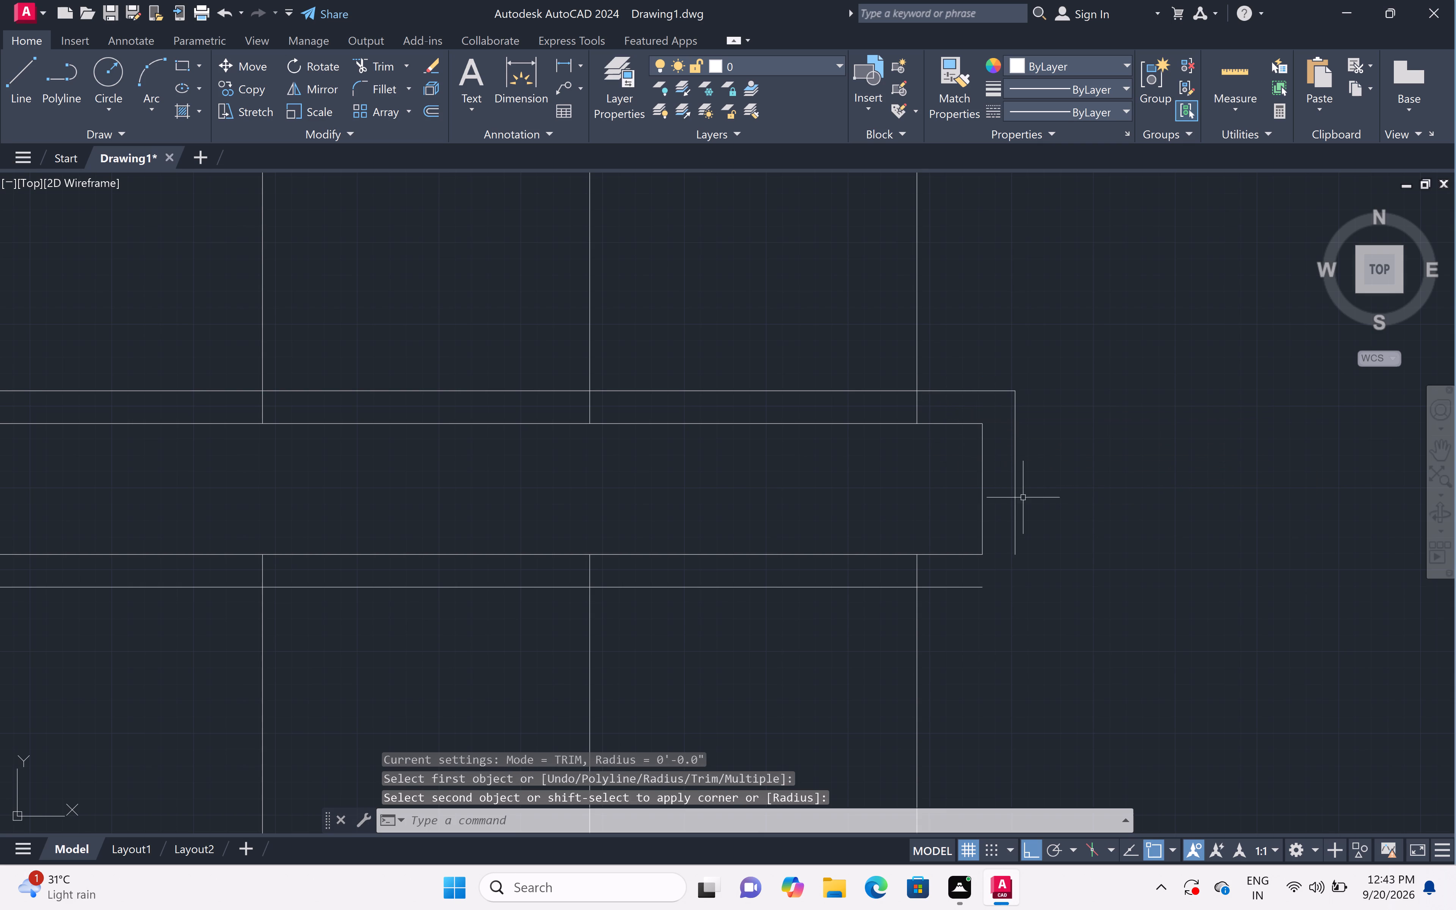
key("space")
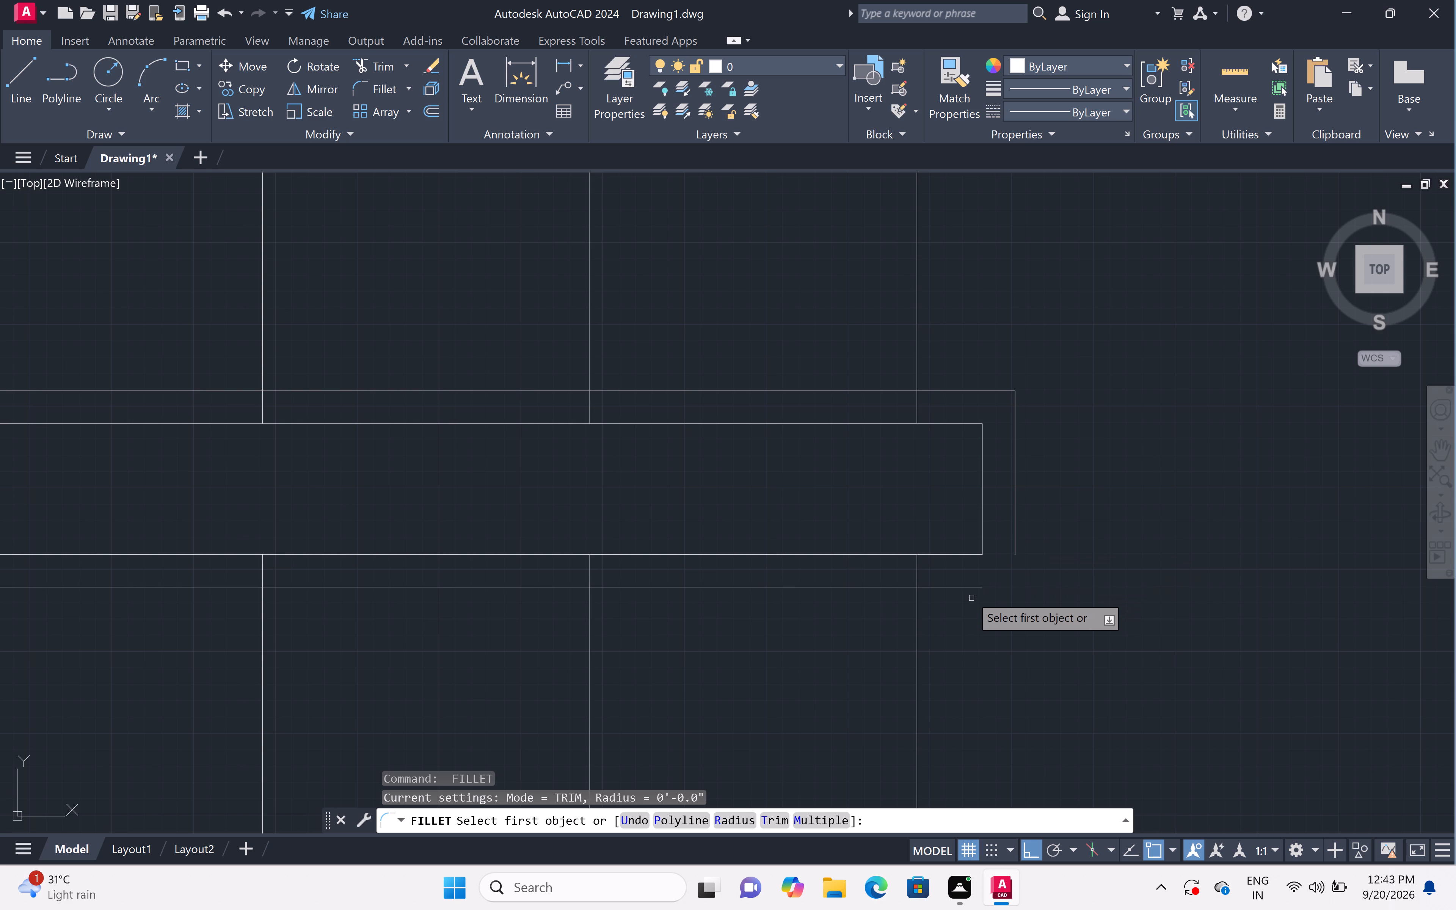
left_click(972, 585)
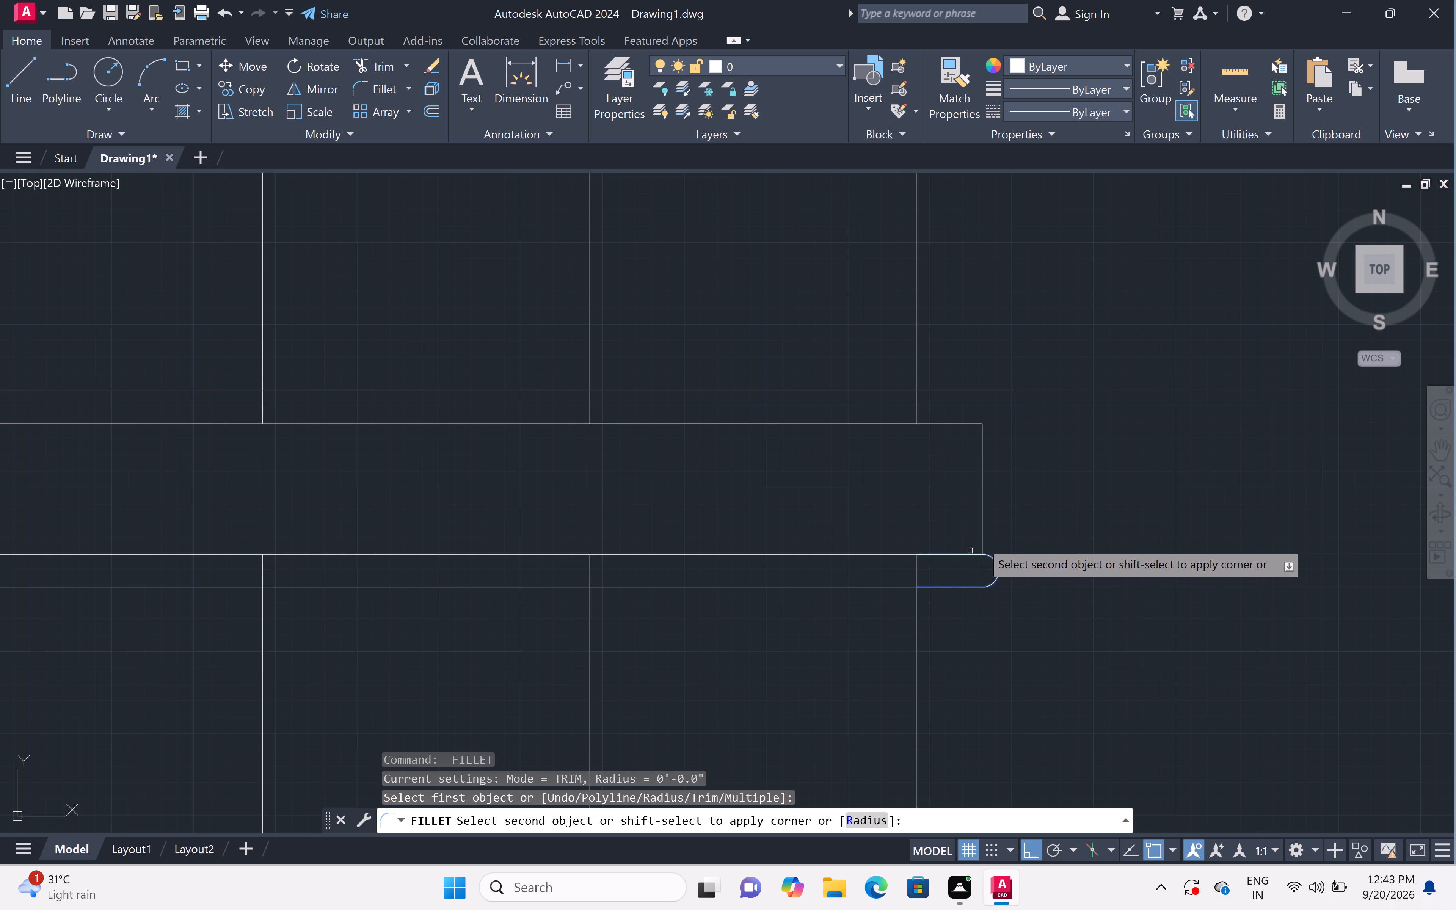
double_click(1016, 546)
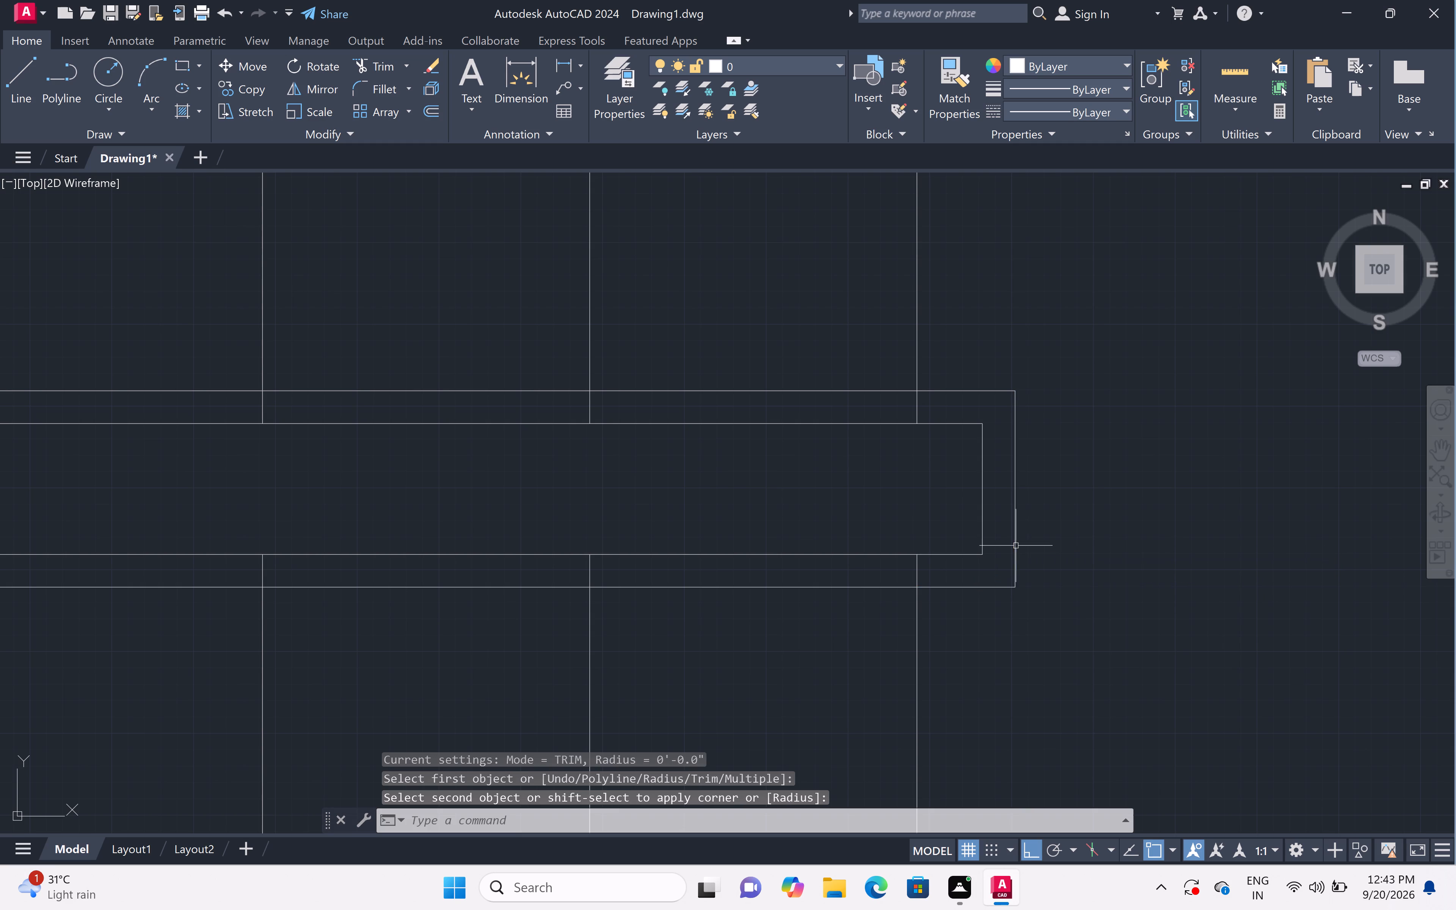
Trim the two westernmost north-flight tread lines where they cross the gap between the divider and its outer outline.
scroll(1075, 511, "down", 4)
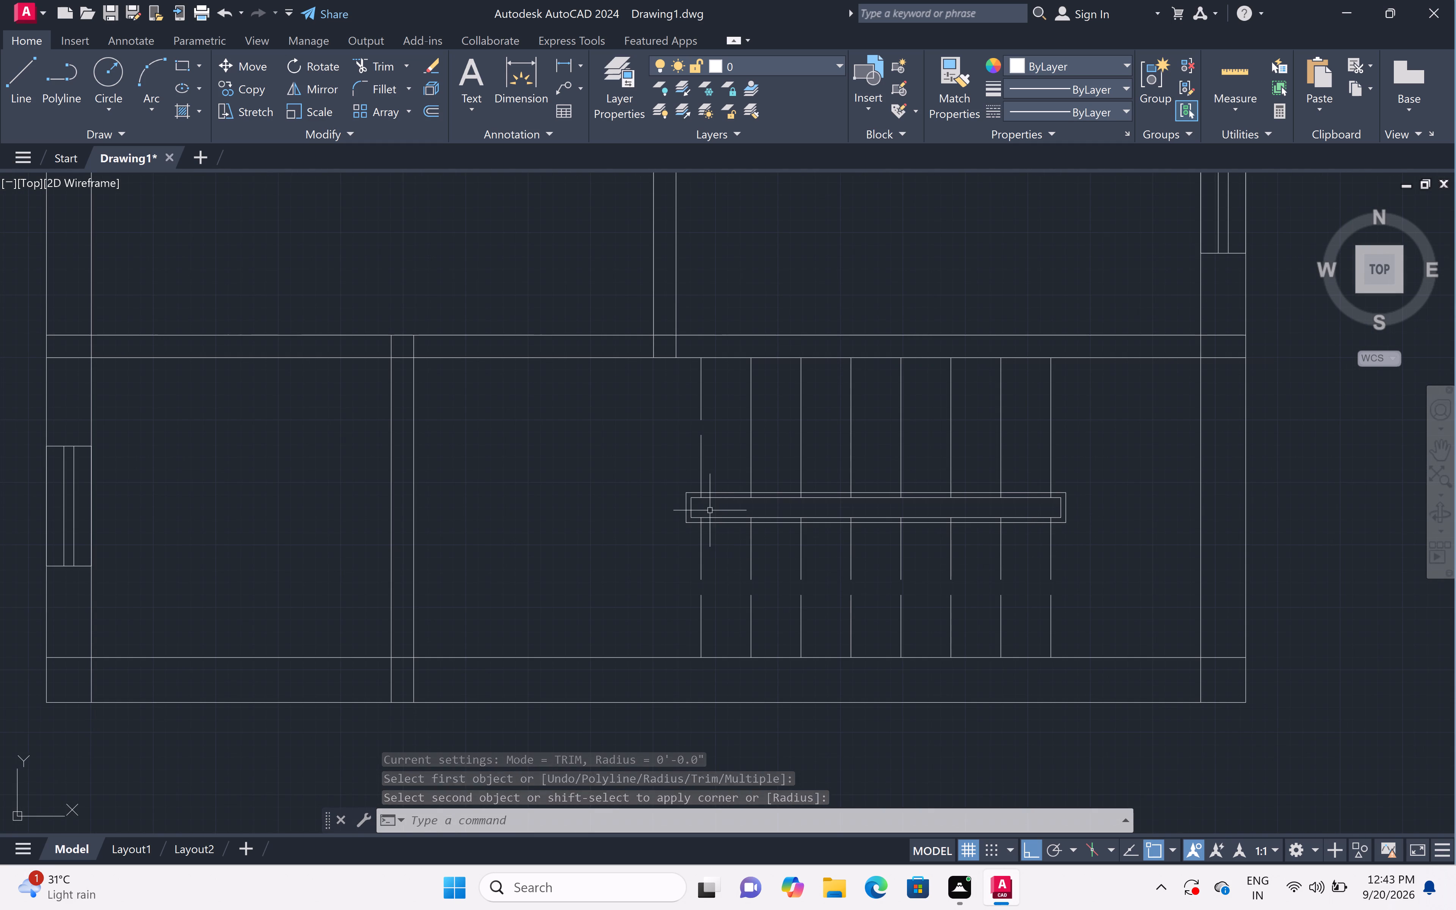
scroll(706, 494, "up", 5)
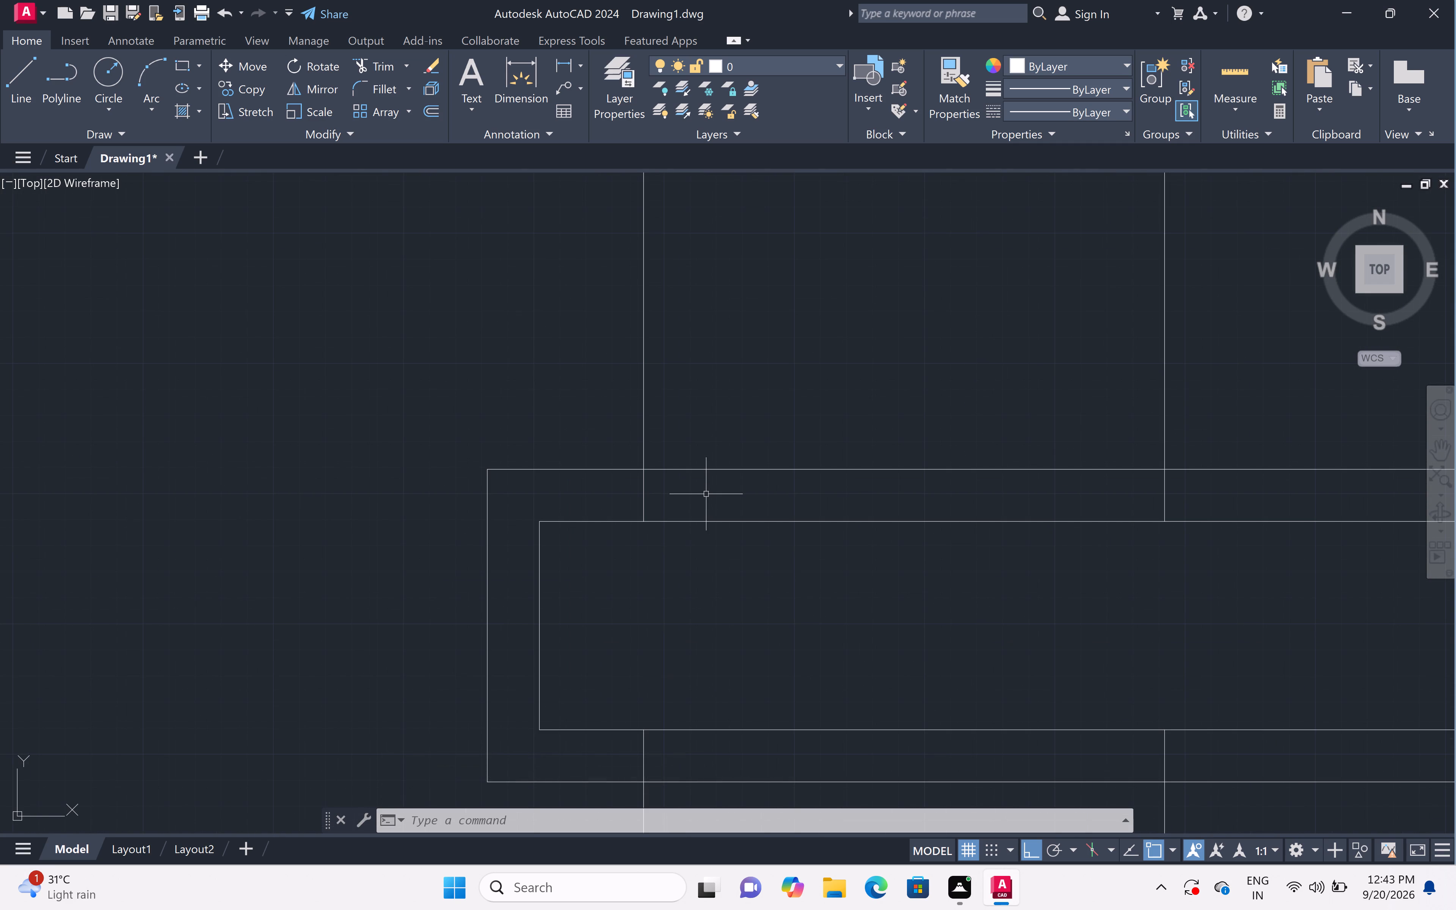
type("tr")
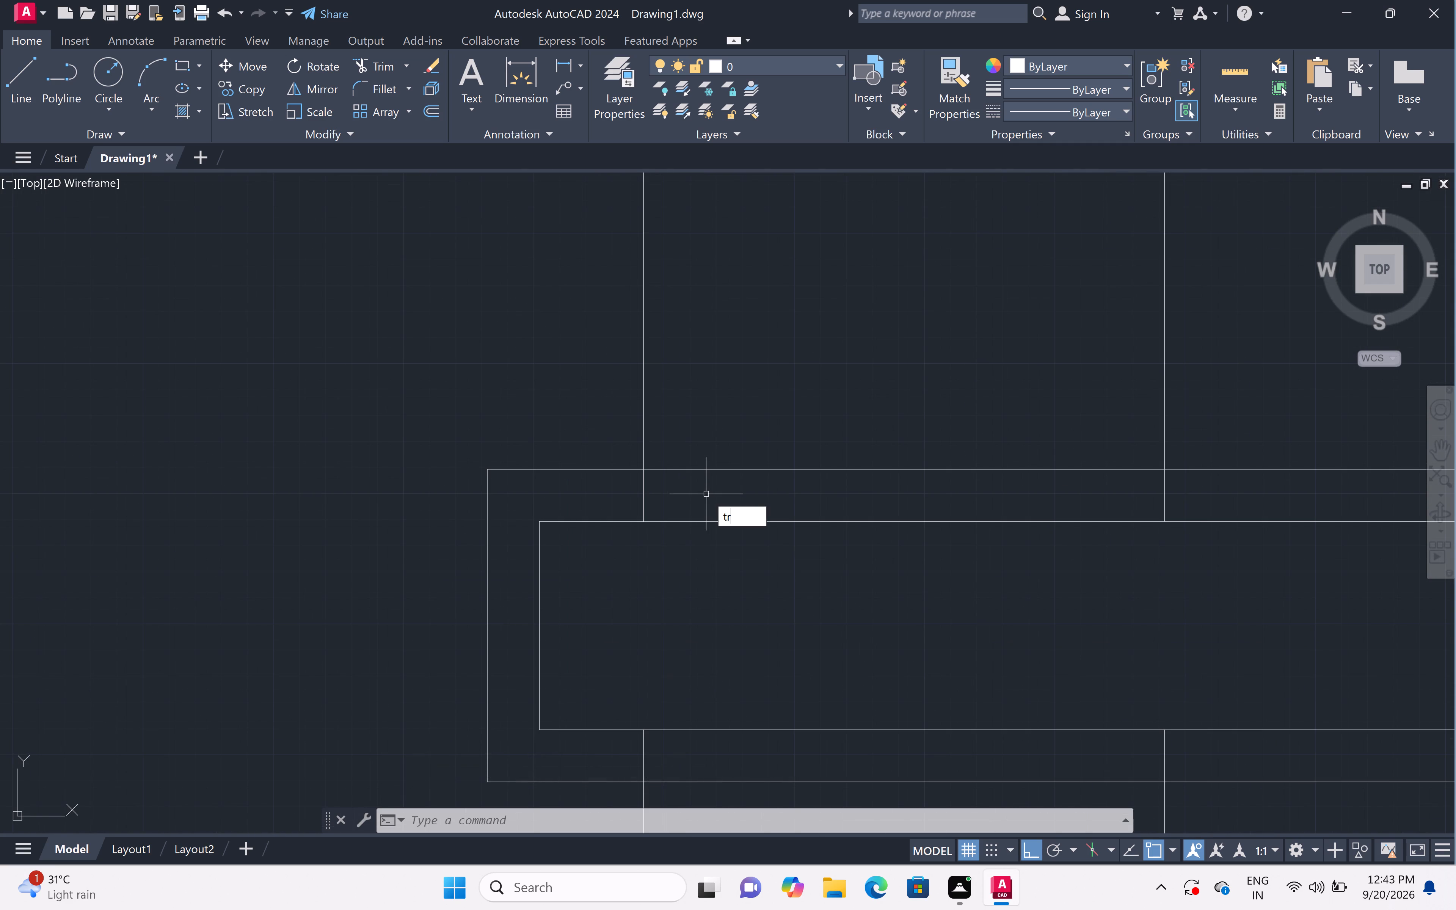
key("space")
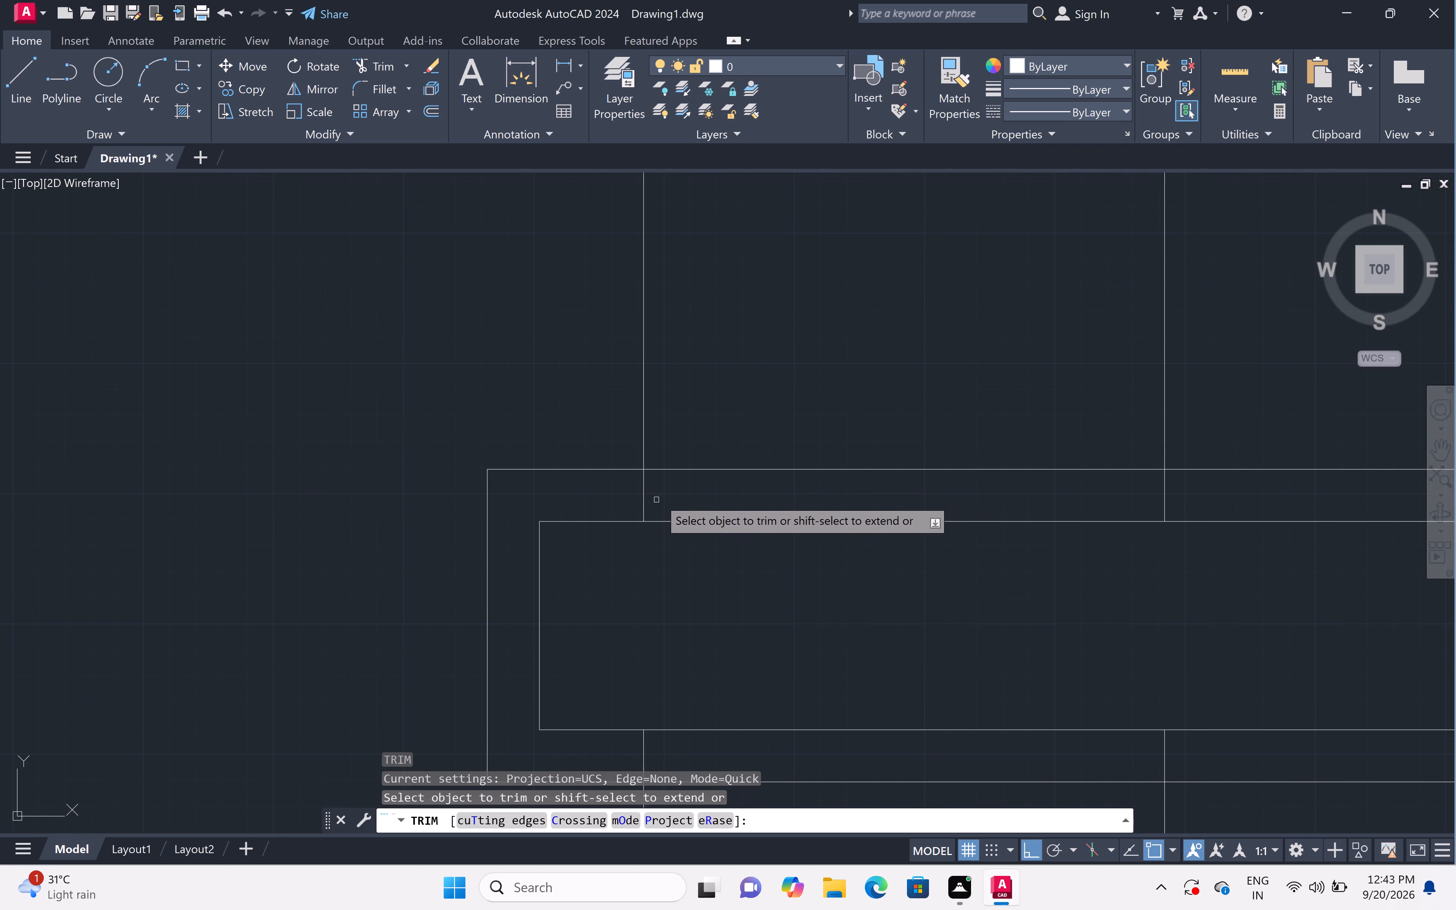
double_click(660, 497)
left_click(633, 499)
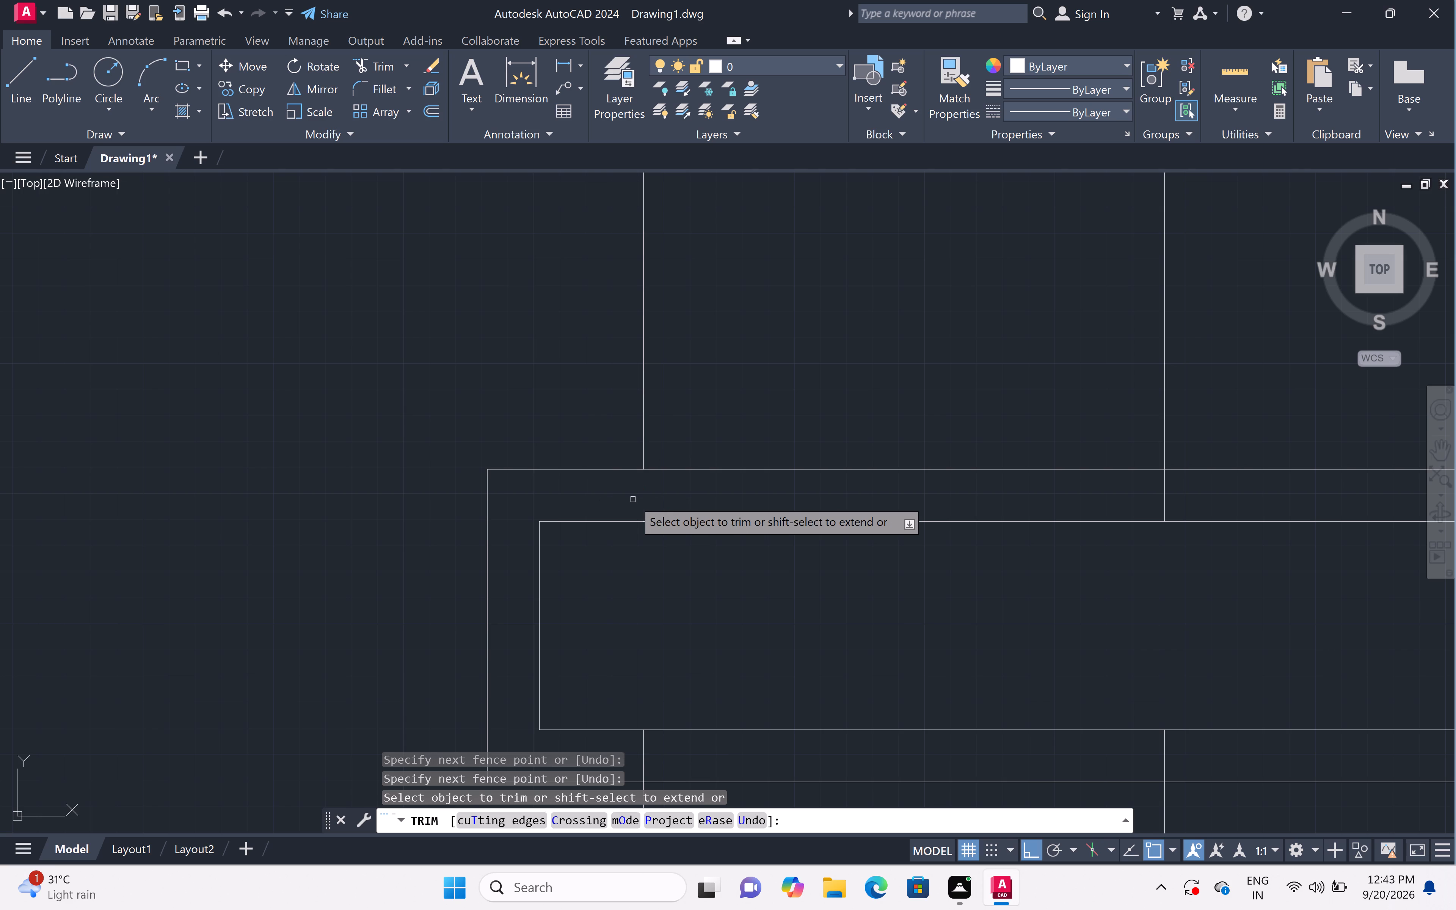
scroll(633, 499, "down", 3)
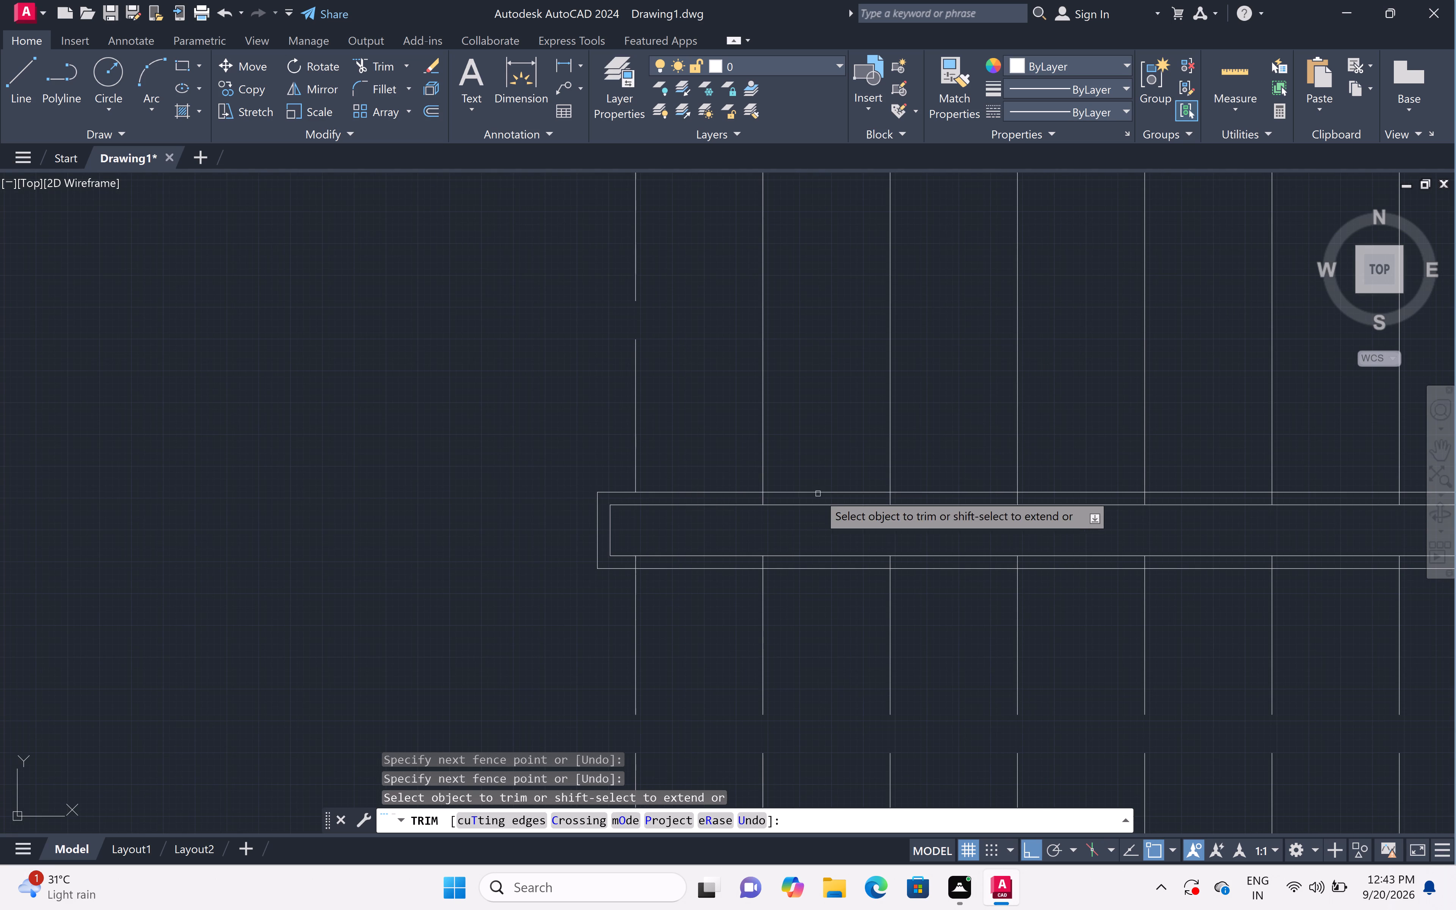
scroll(783, 502, "up", 3)
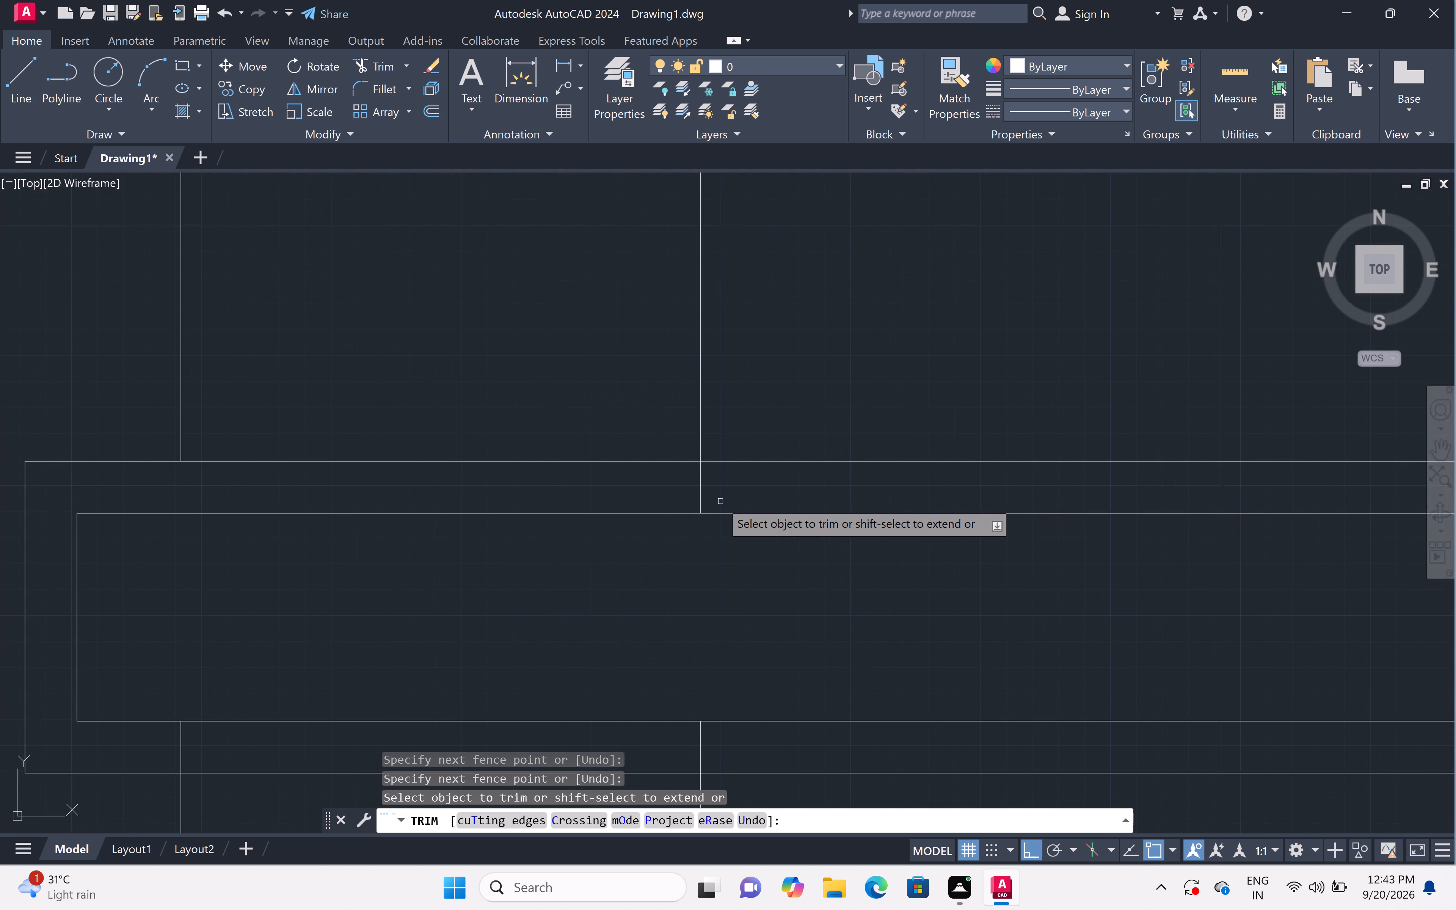
double_click(720, 501)
left_click(651, 501)
Trim the third and fourth north-flight tread lines from the west back to the divider's outer outline.
scroll(651, 501, "down", 1)
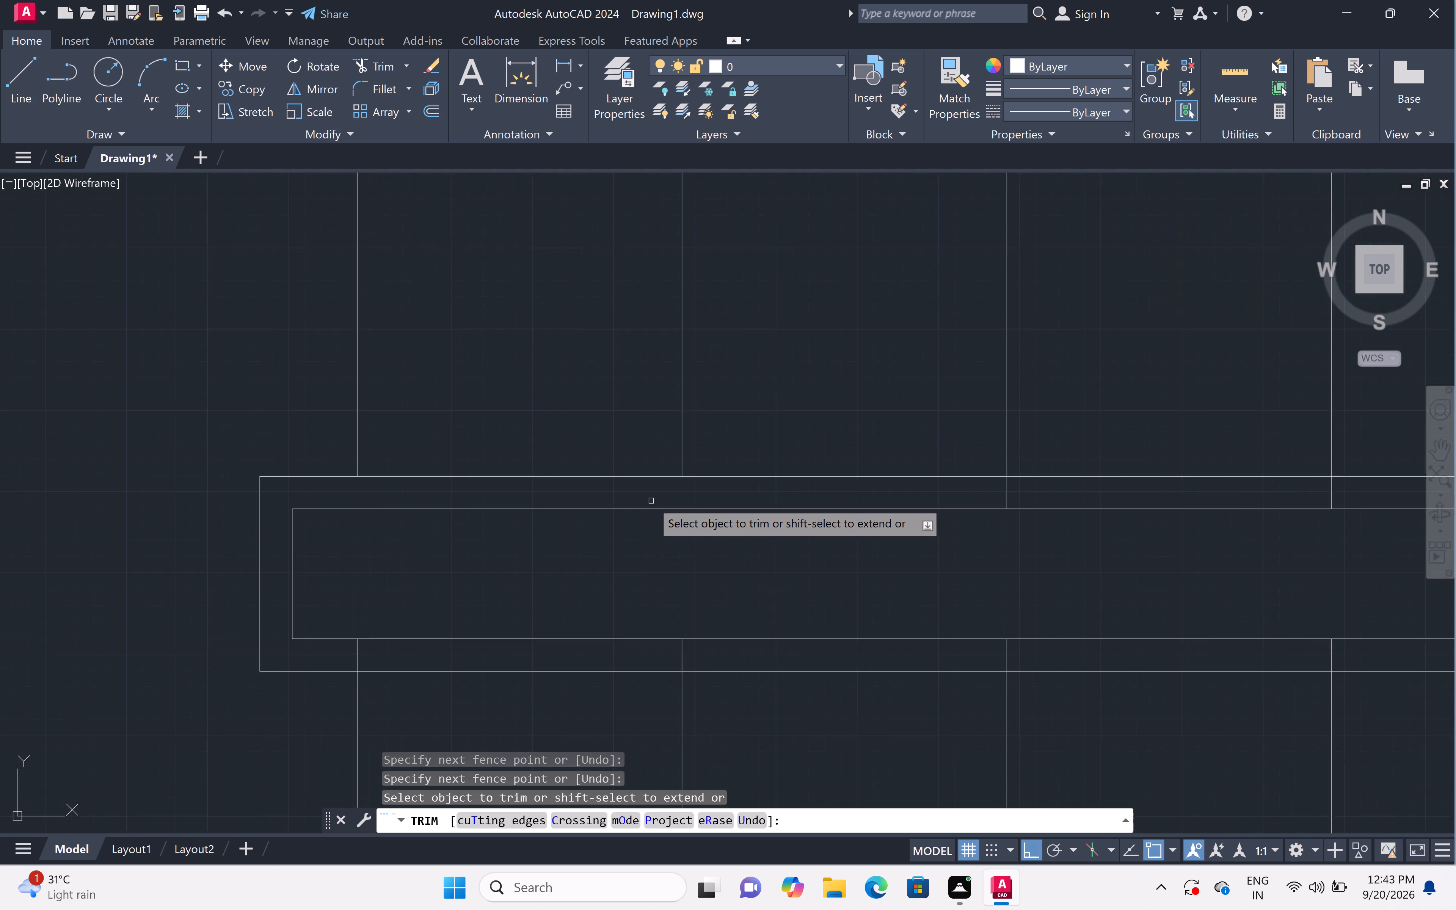
scroll(651, 501, "down", 3)
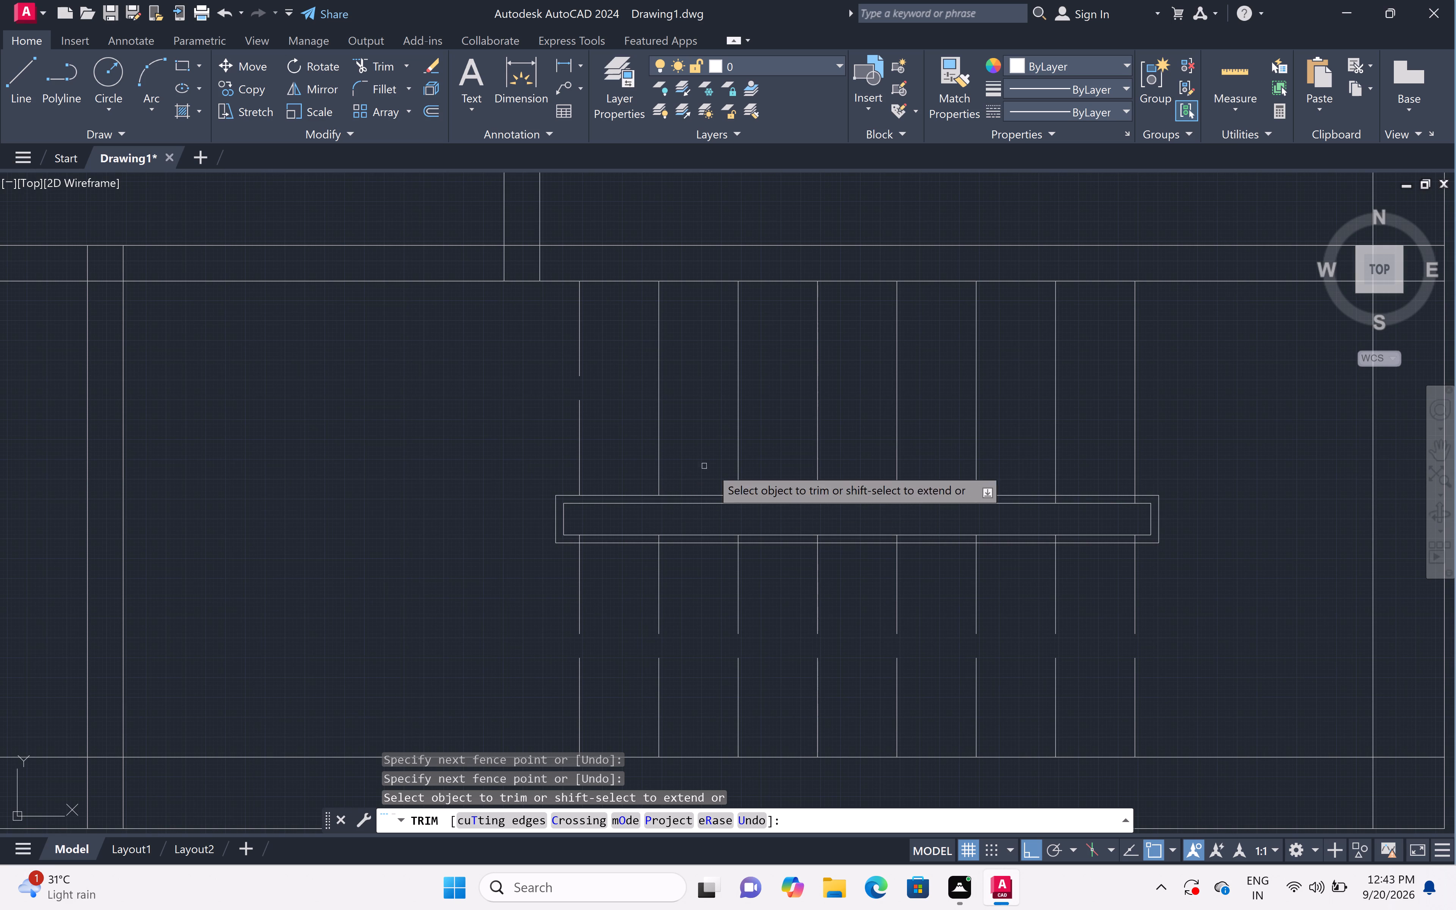
scroll(751, 494, "up", 4)
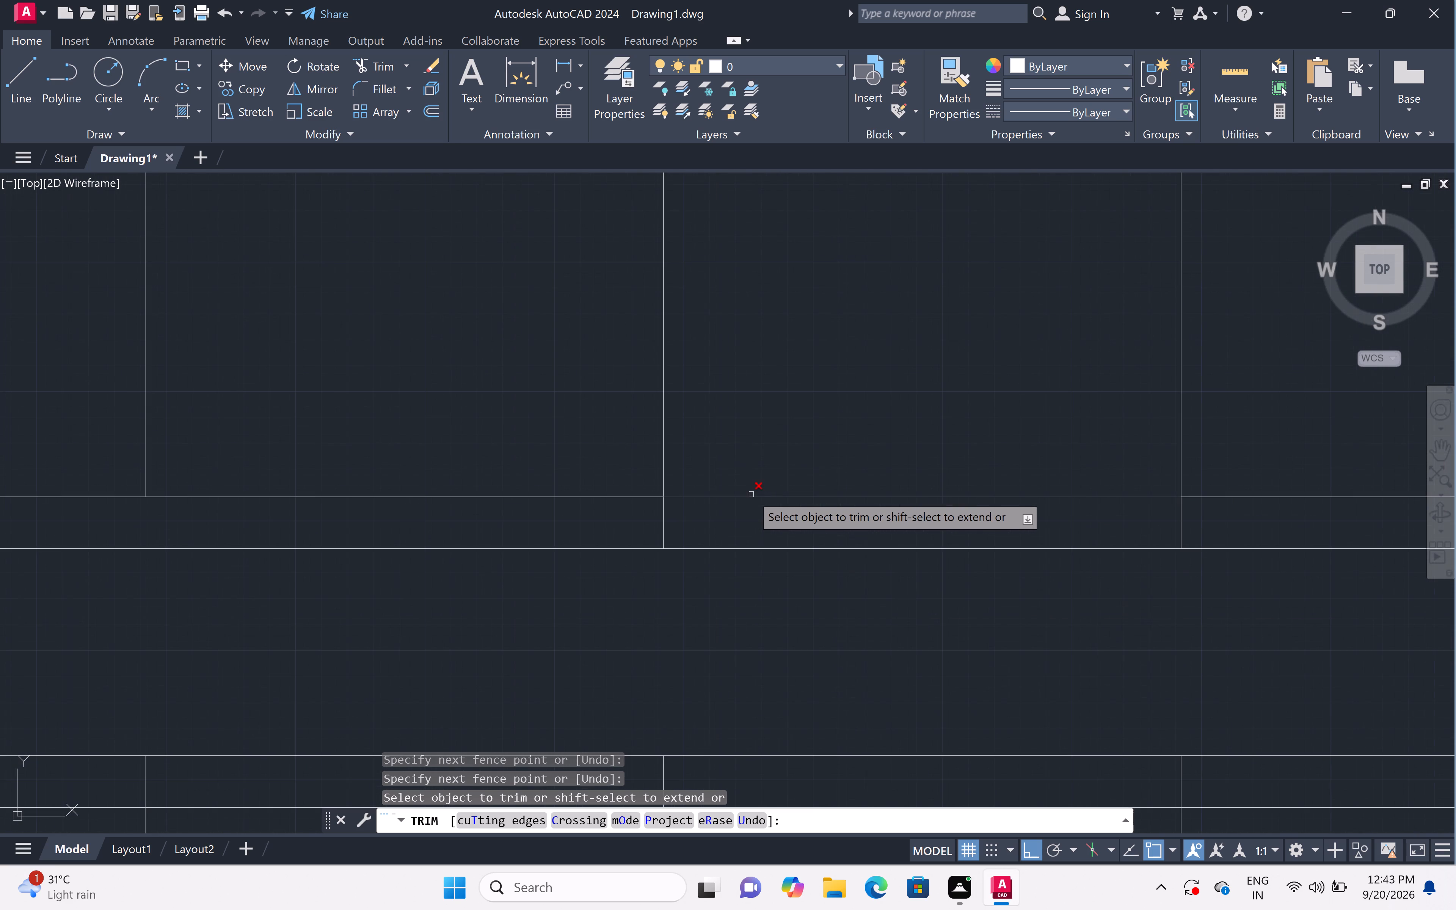
left_click(711, 529)
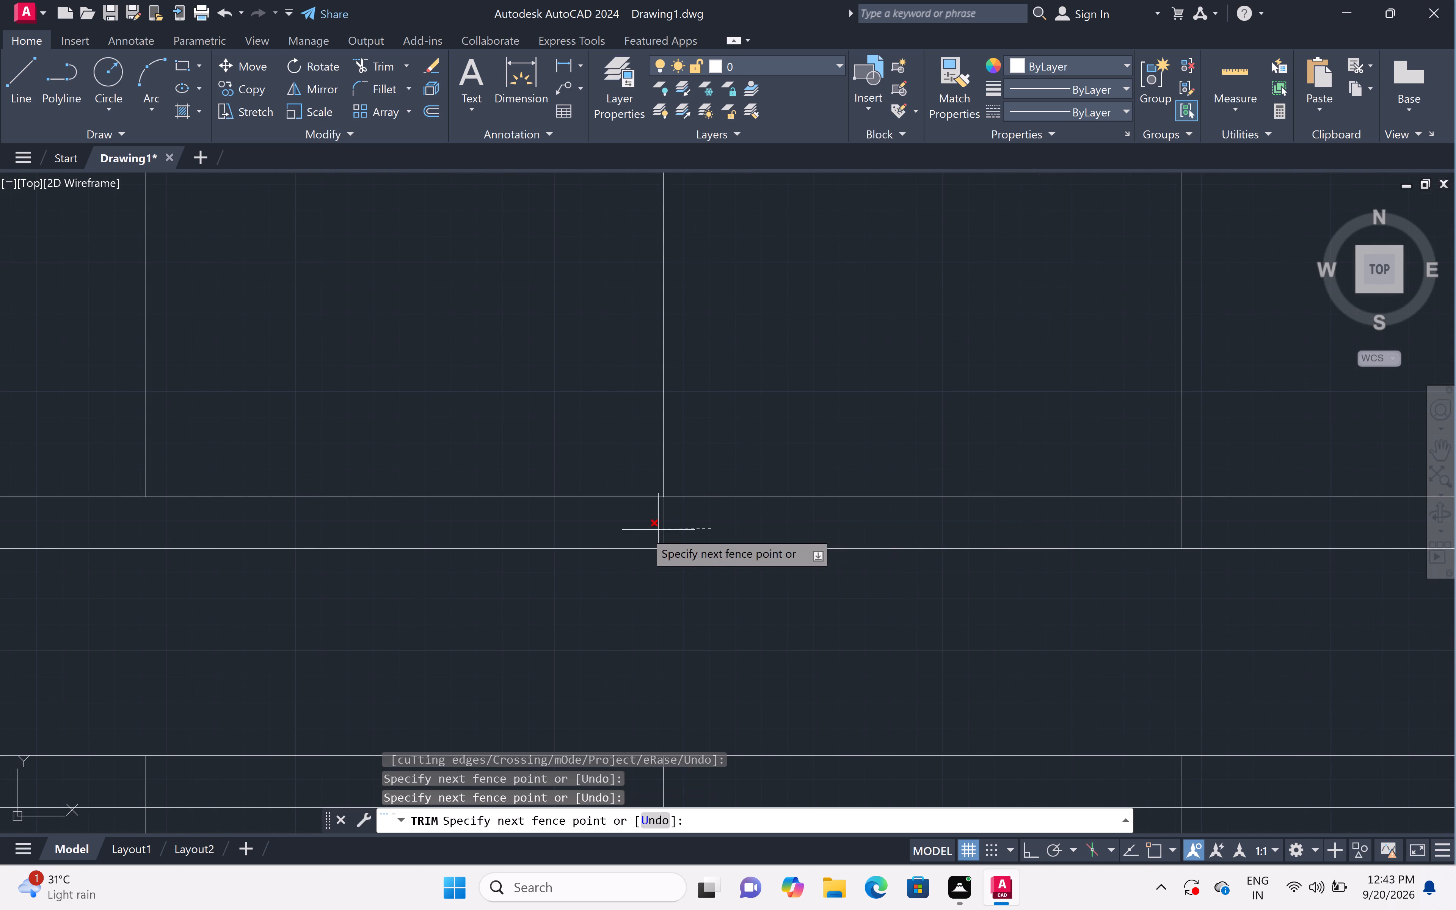
left_click(589, 520)
scroll(590, 516, "down", 4)
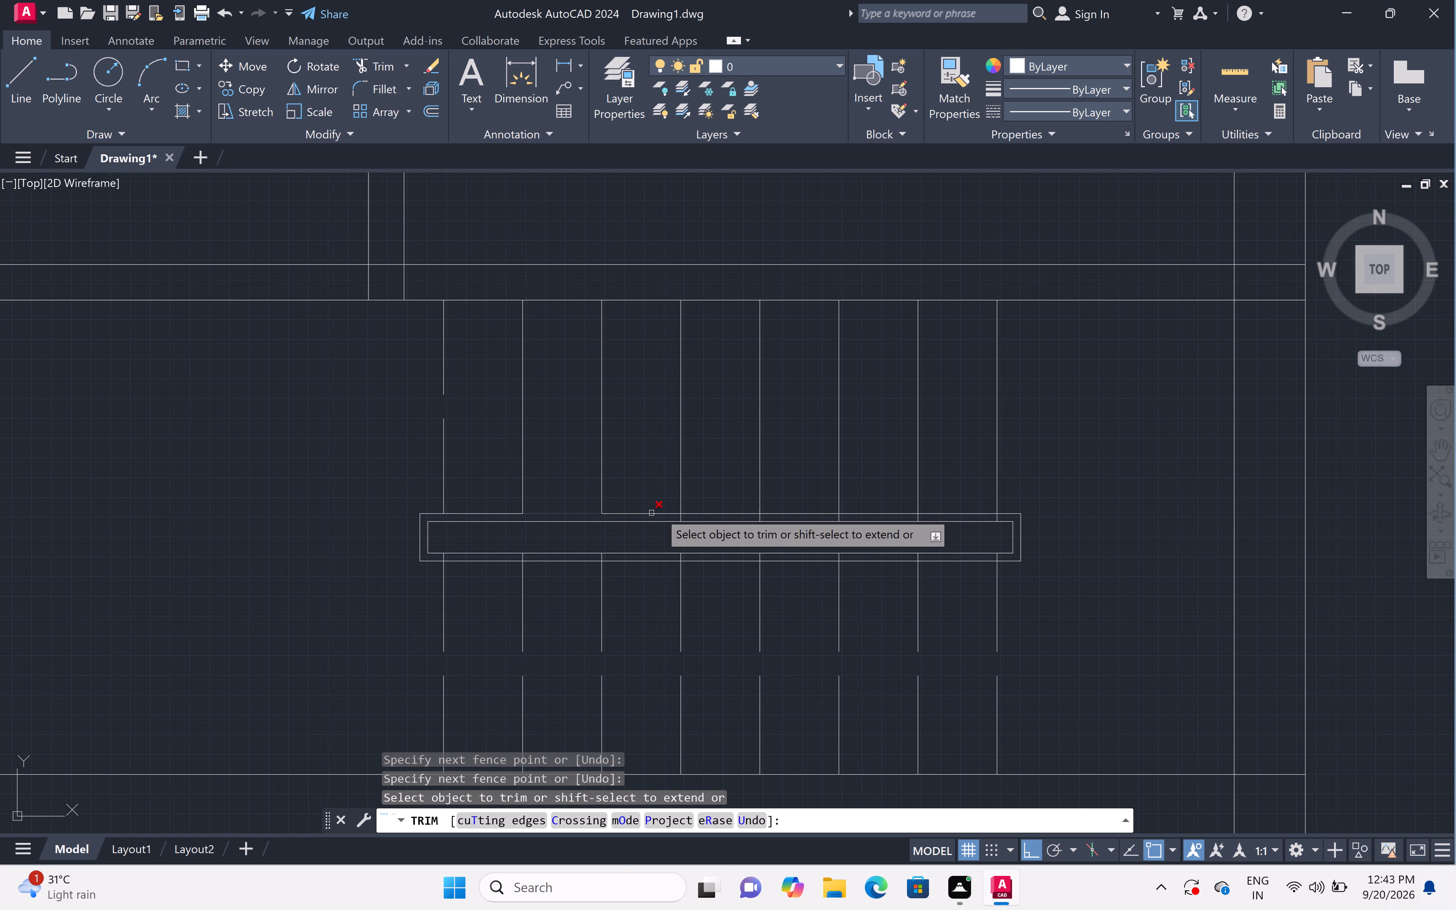
scroll(682, 512, "up", 5)
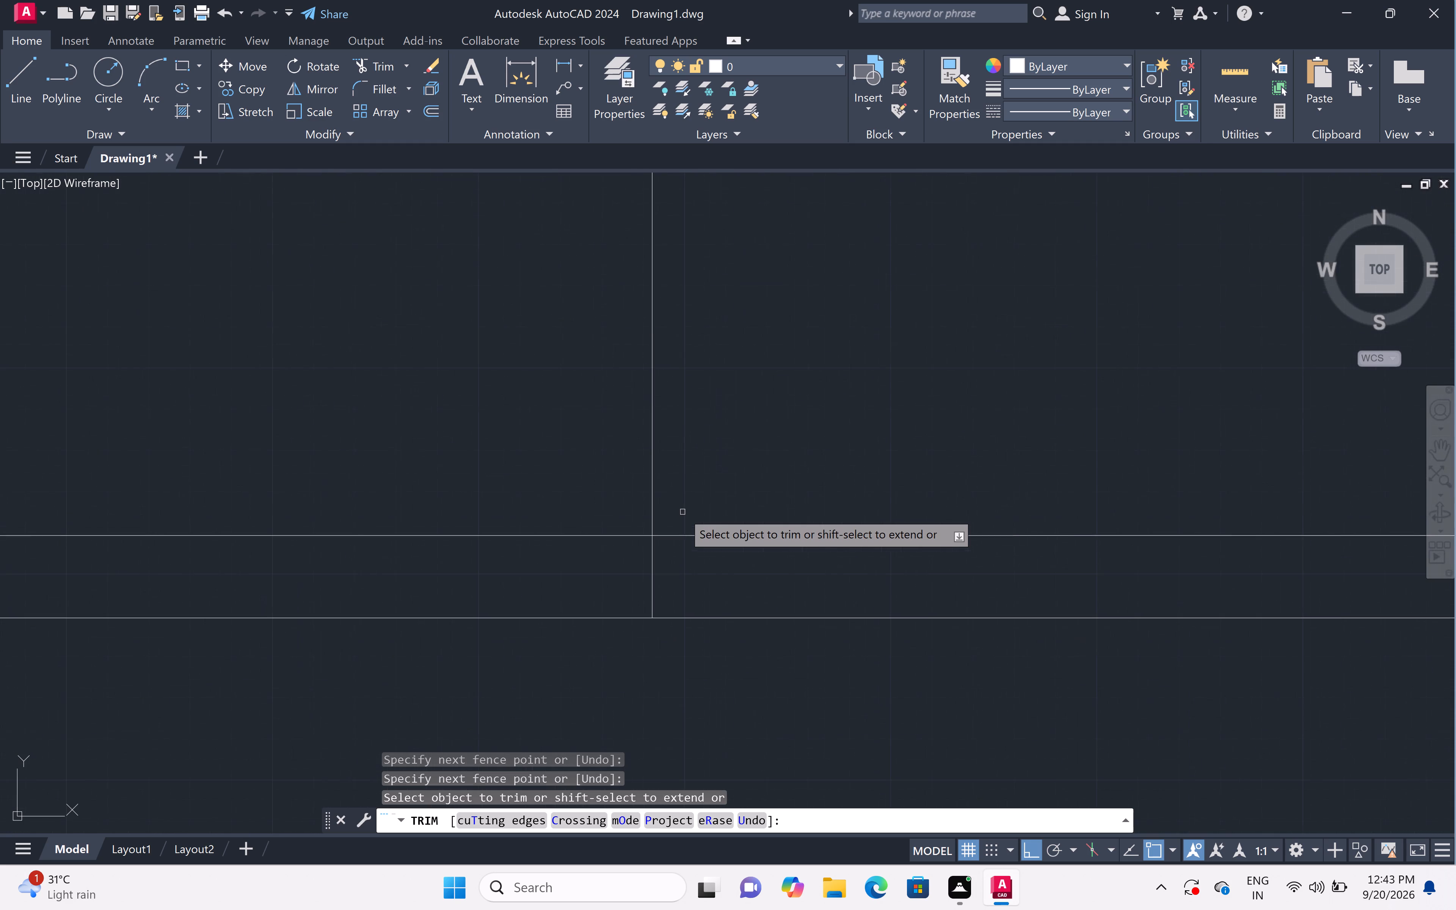
left_click(731, 575)
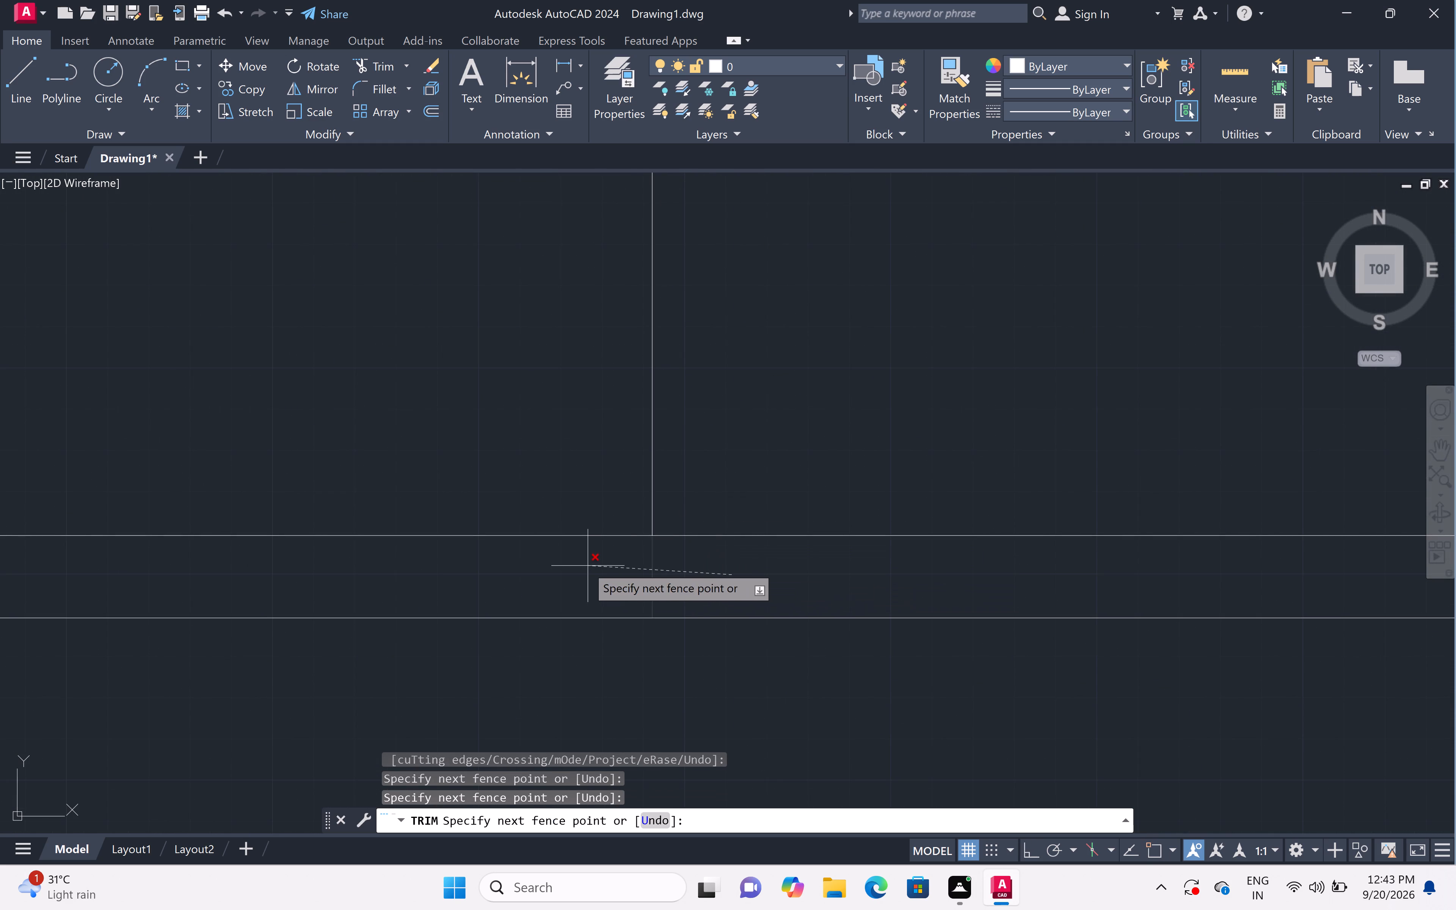
left_click(584, 565)
Trim the fifth and sixth north-flight tread lines from the west back to the divider's outer outline.
scroll(590, 559, "down", 5)
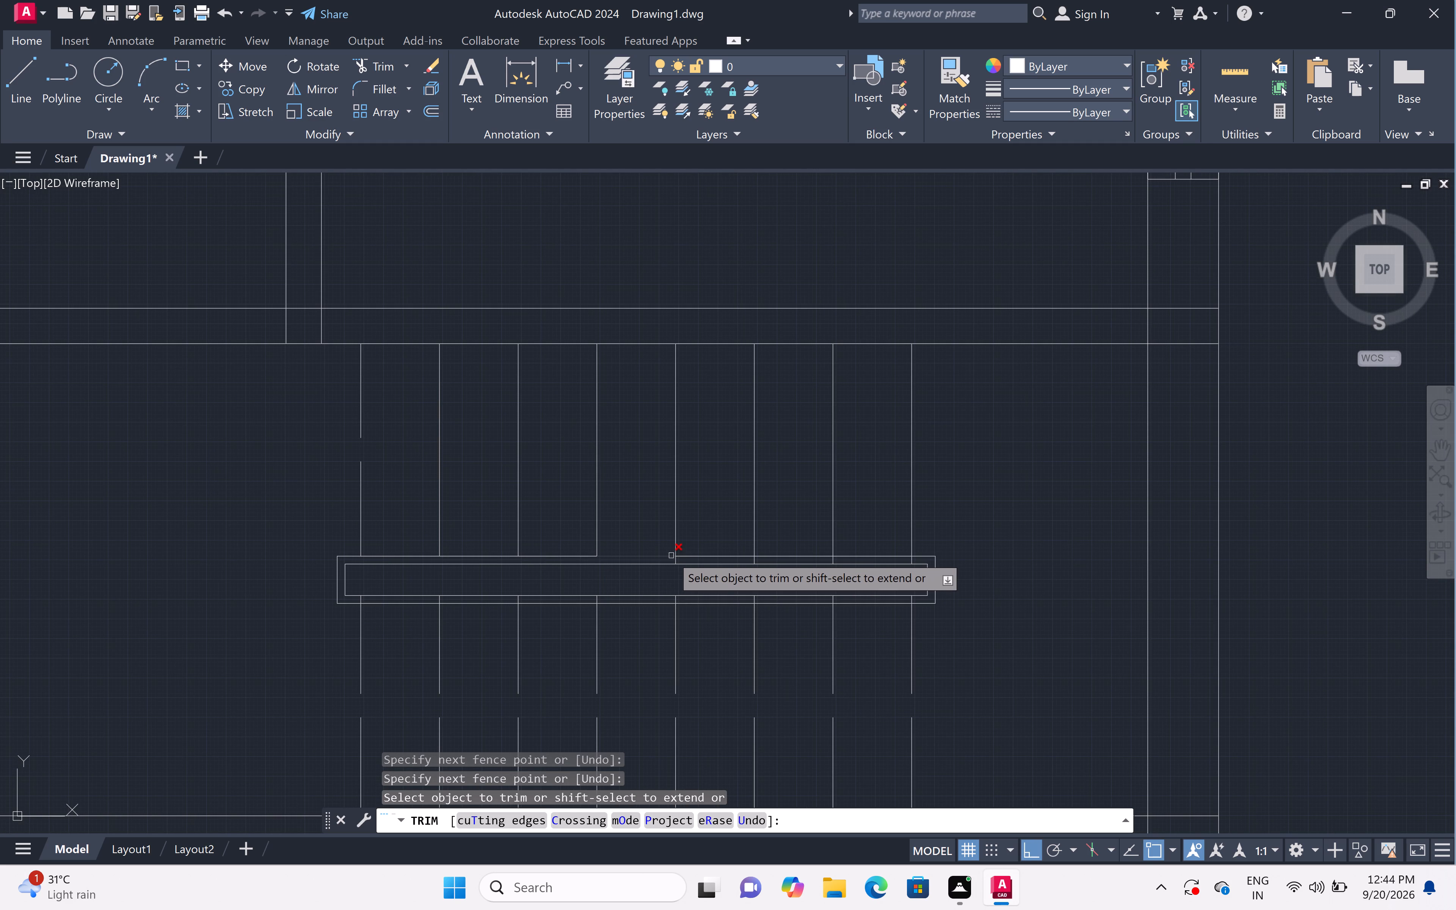
scroll(673, 548, "up", 6)
scroll(715, 570, "down", 1)
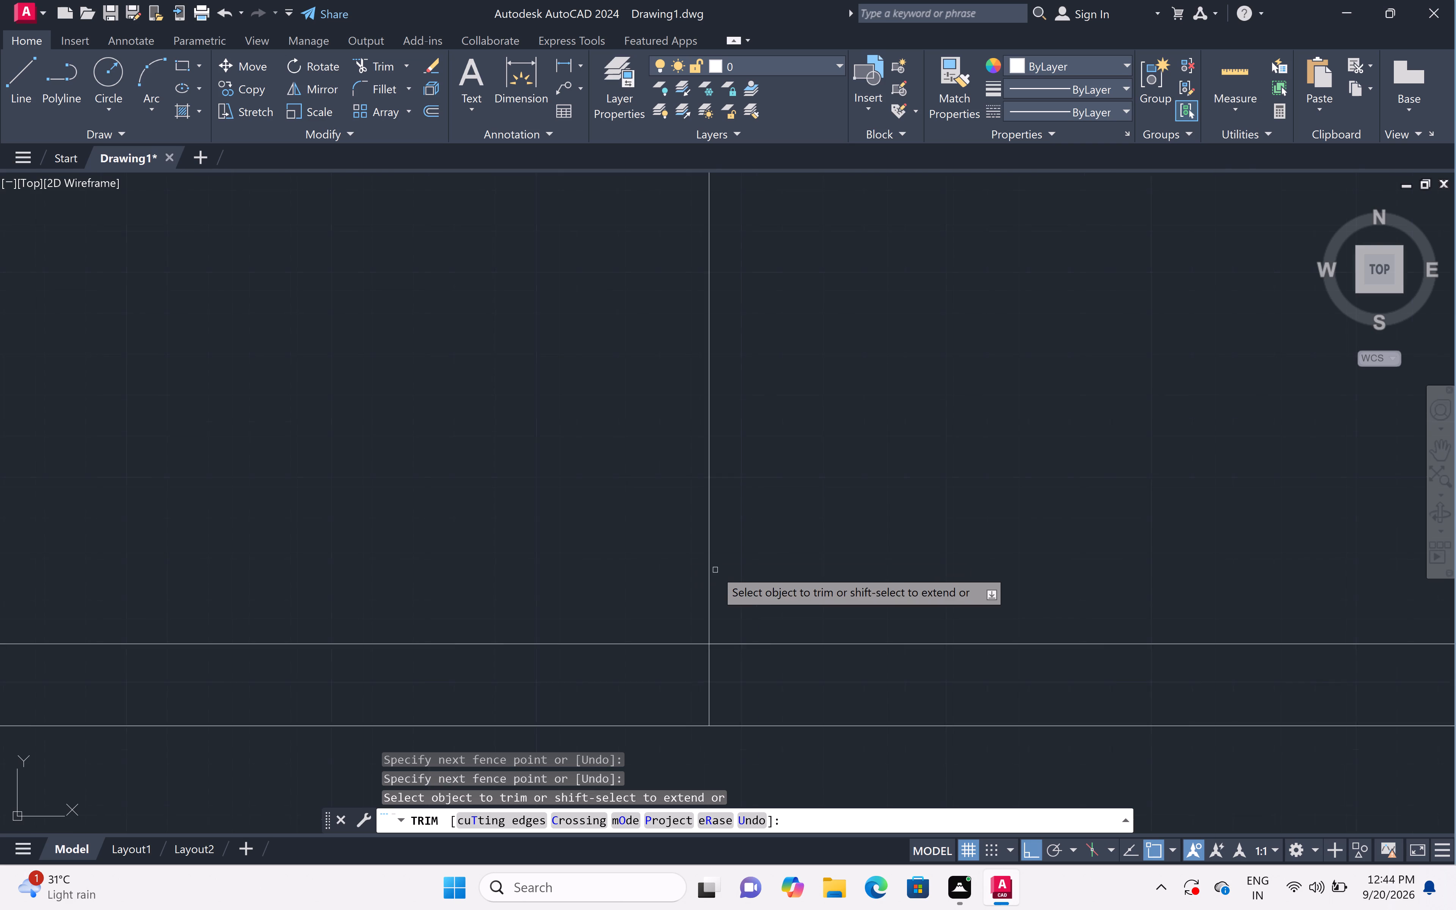
scroll(715, 570, "down", 2)
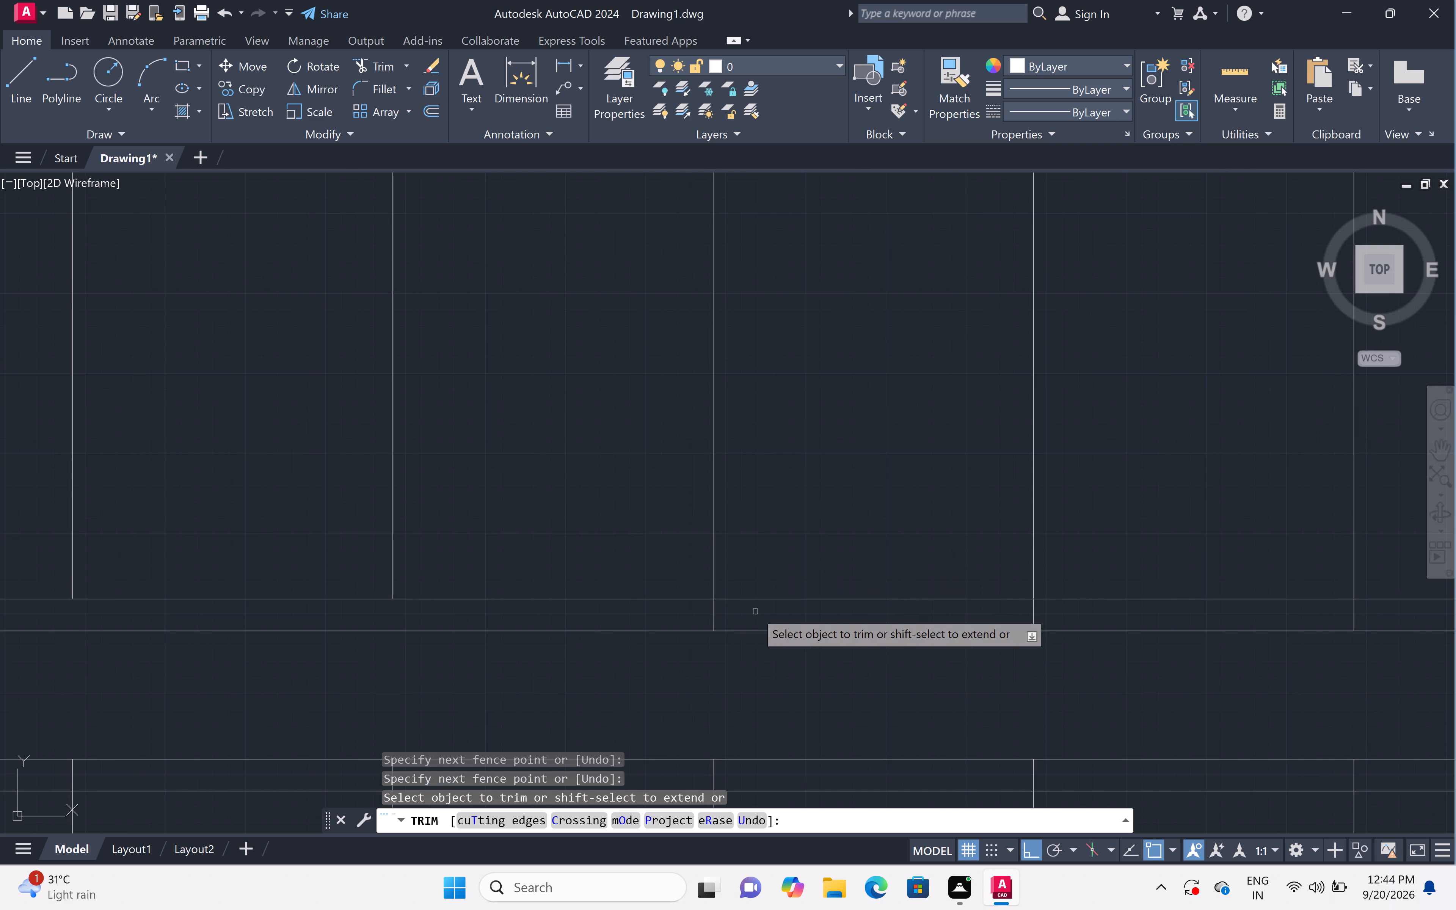
left_click(755, 612)
double_click(671, 614)
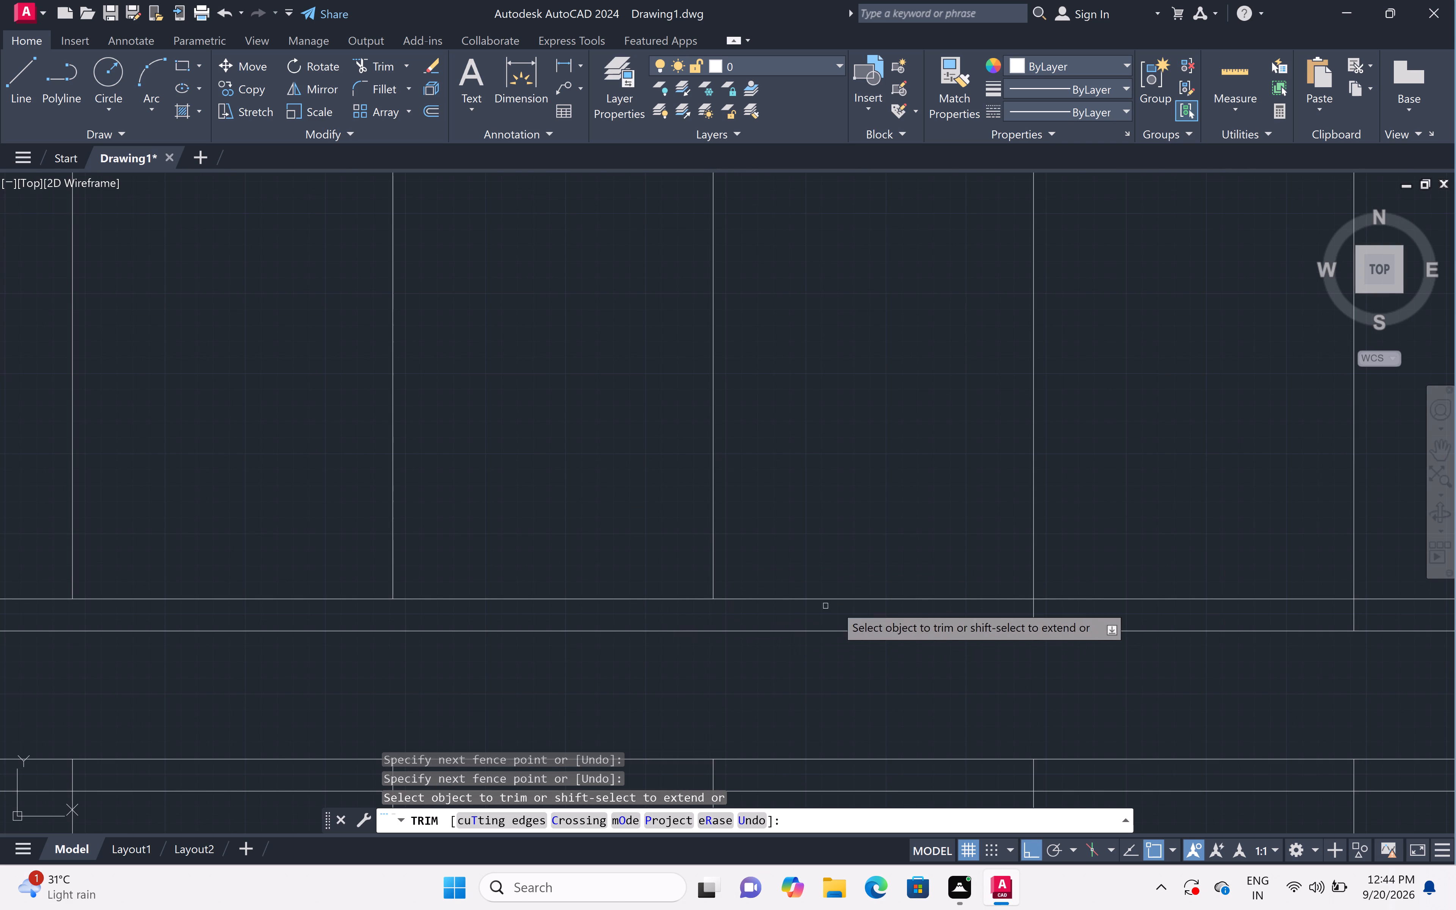
scroll(1069, 611, "up", 3)
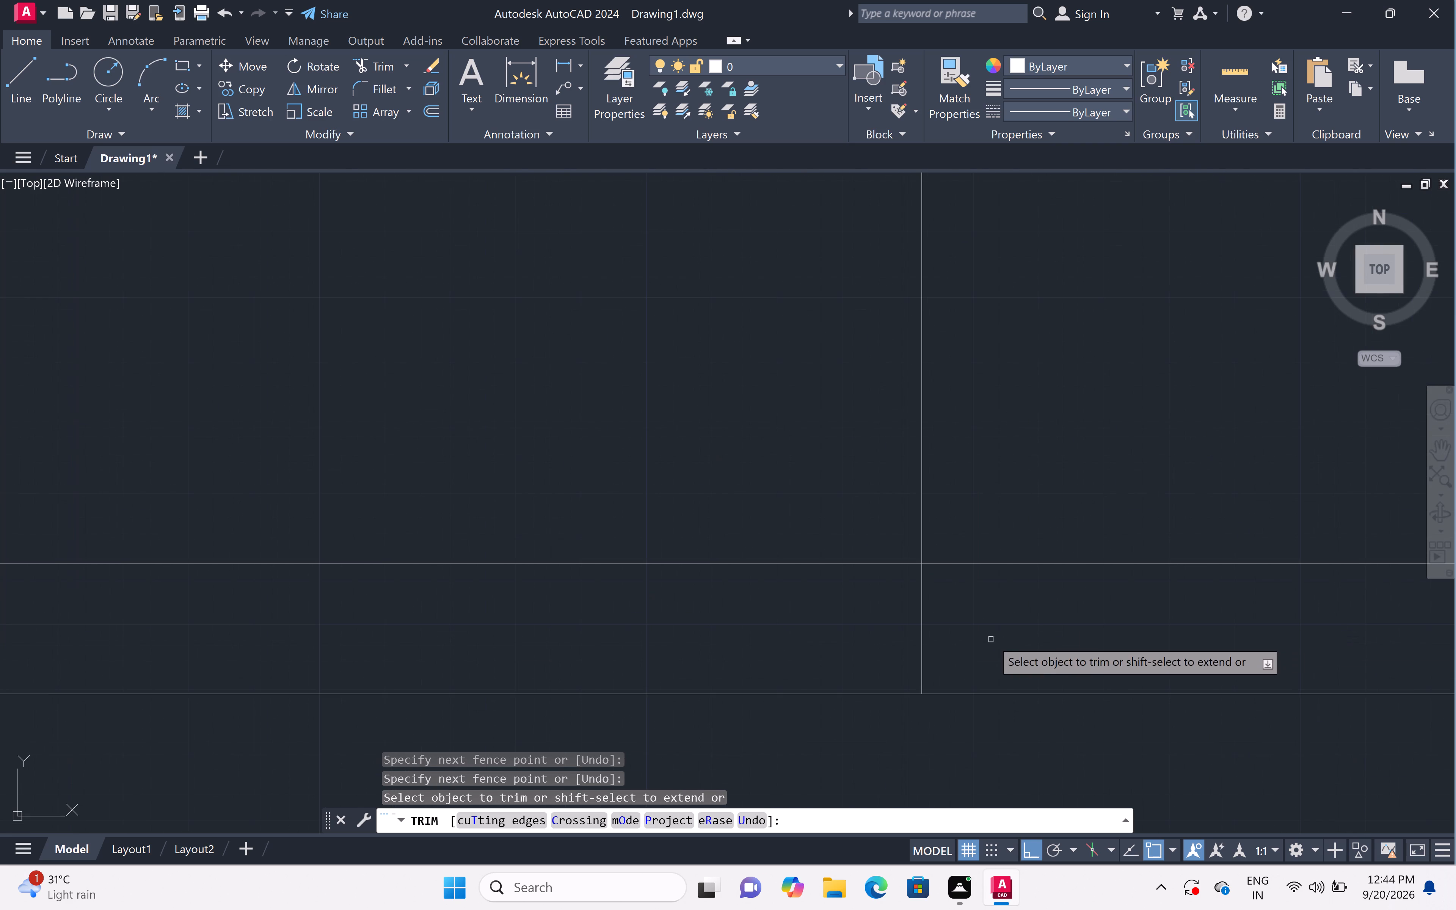
left_click(992, 639)
double_click(843, 649)
Trim the seventh north-flight tread line from the west back to the divider's outer outline.
scroll(840, 637, "down", 5)
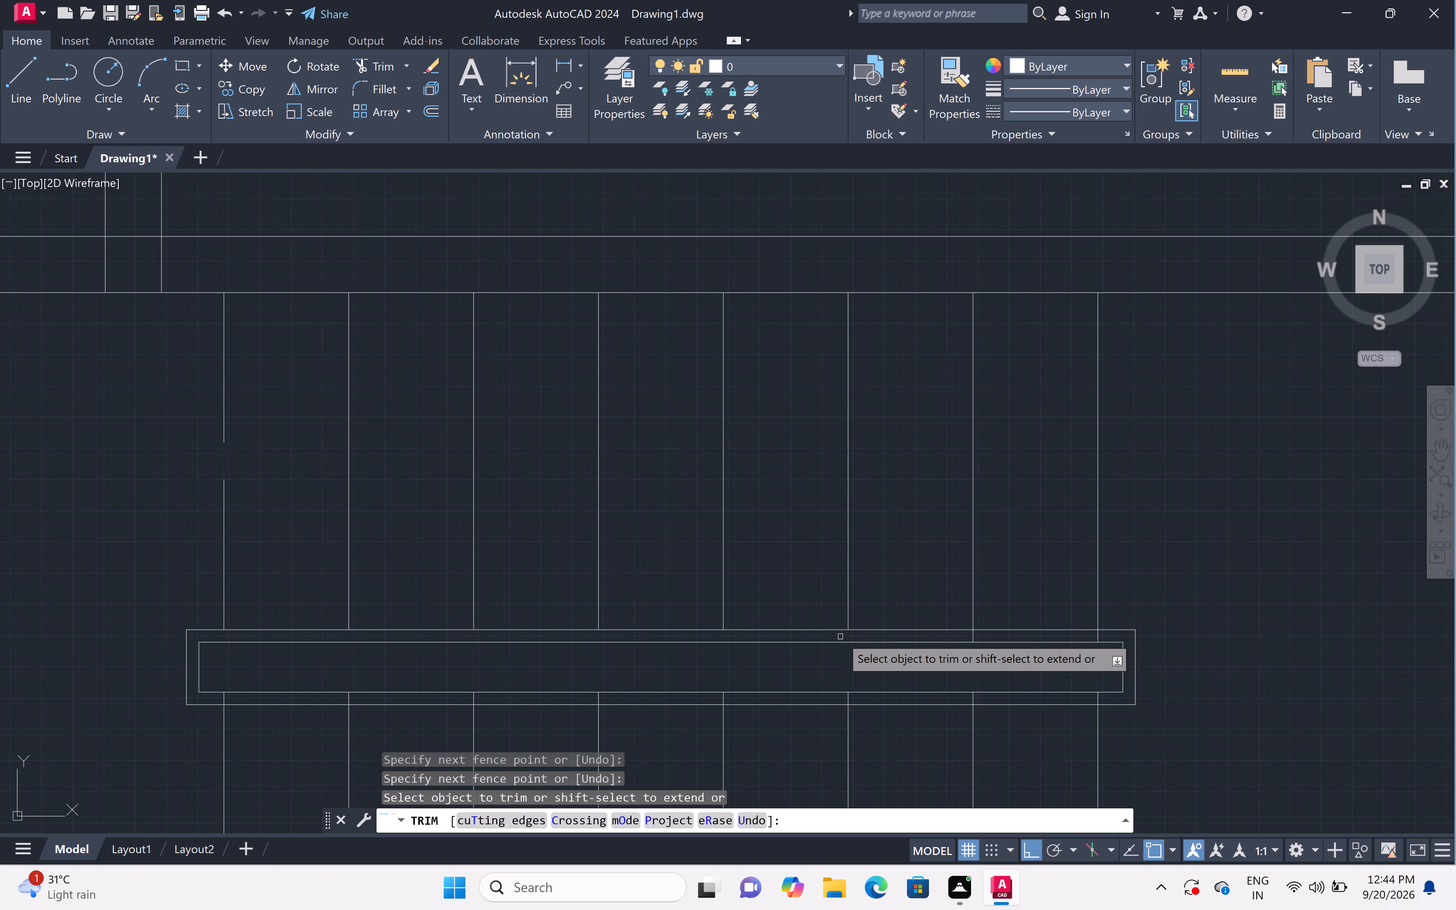
scroll(985, 637, "up", 4)
left_click(985, 638)
left_click(784, 625)
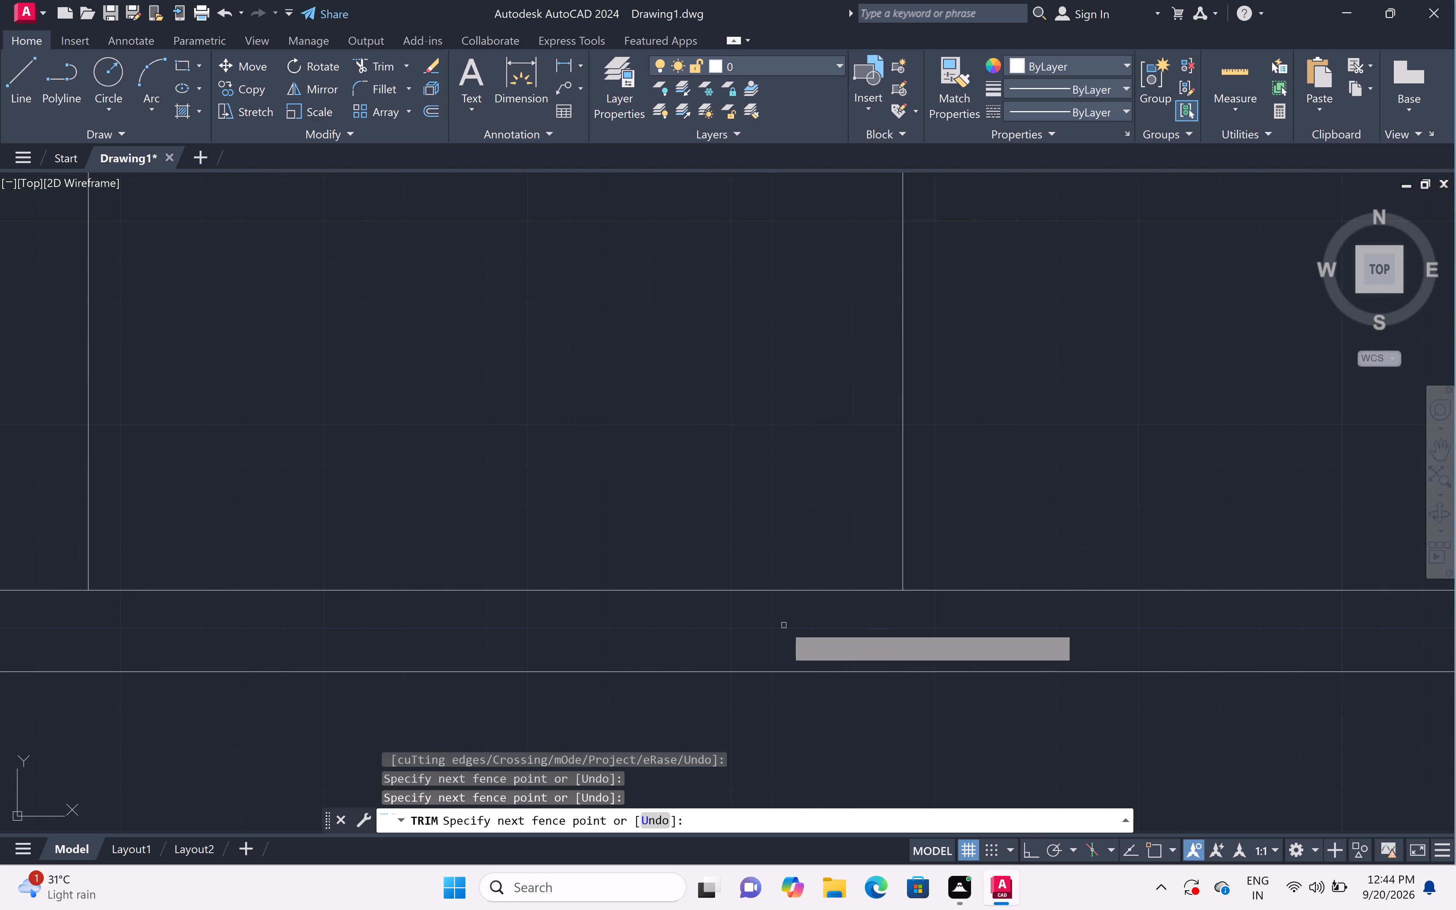
scroll(786, 620, "down", 4)
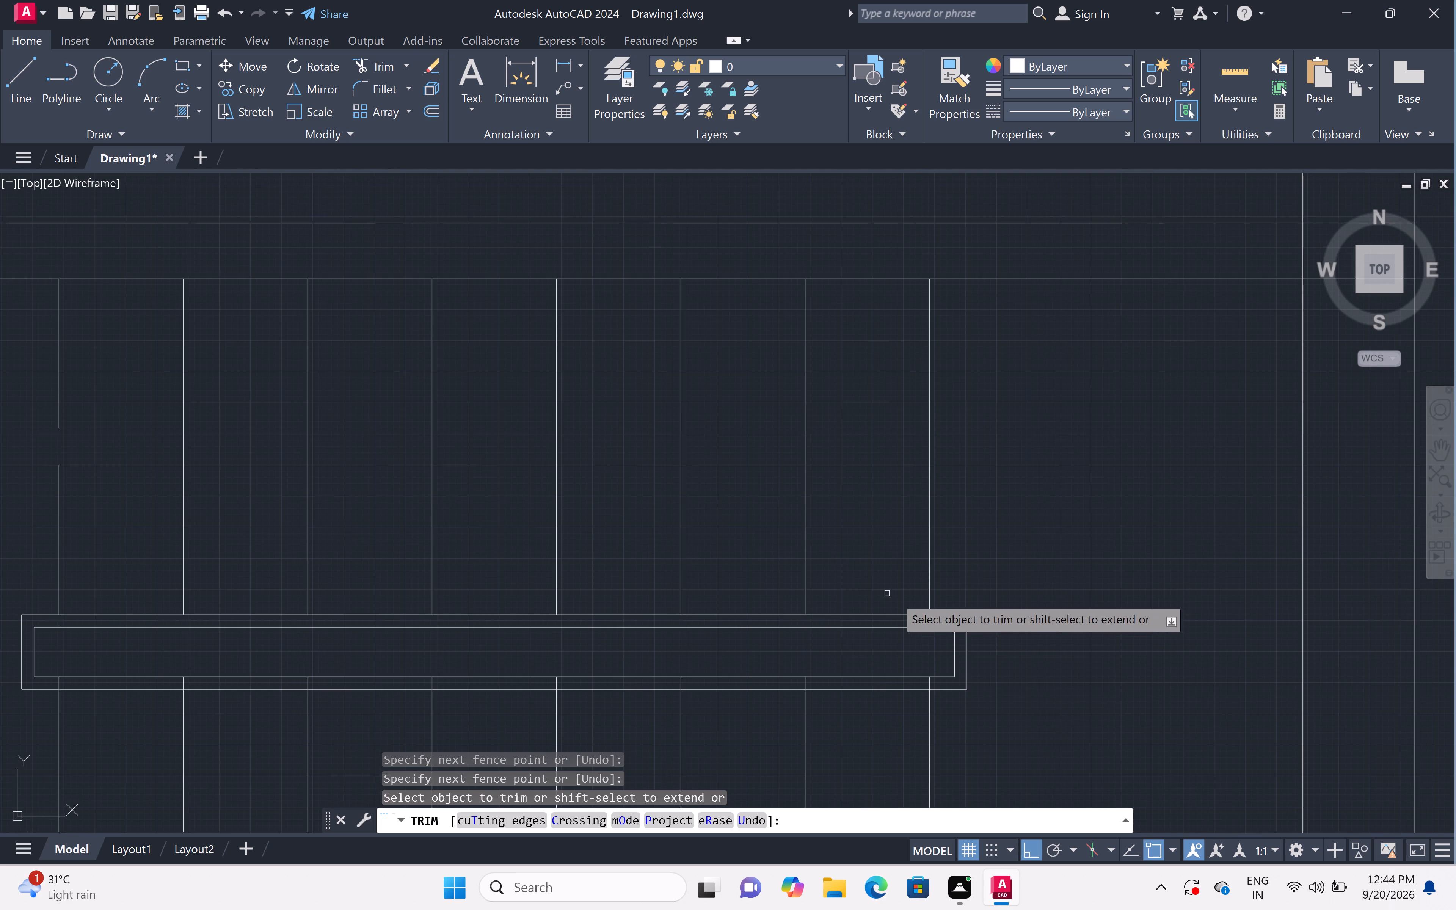
Trim the easternmost north-flight tread line back to the divider's outer outline.
scroll(929, 622, "up", 4)
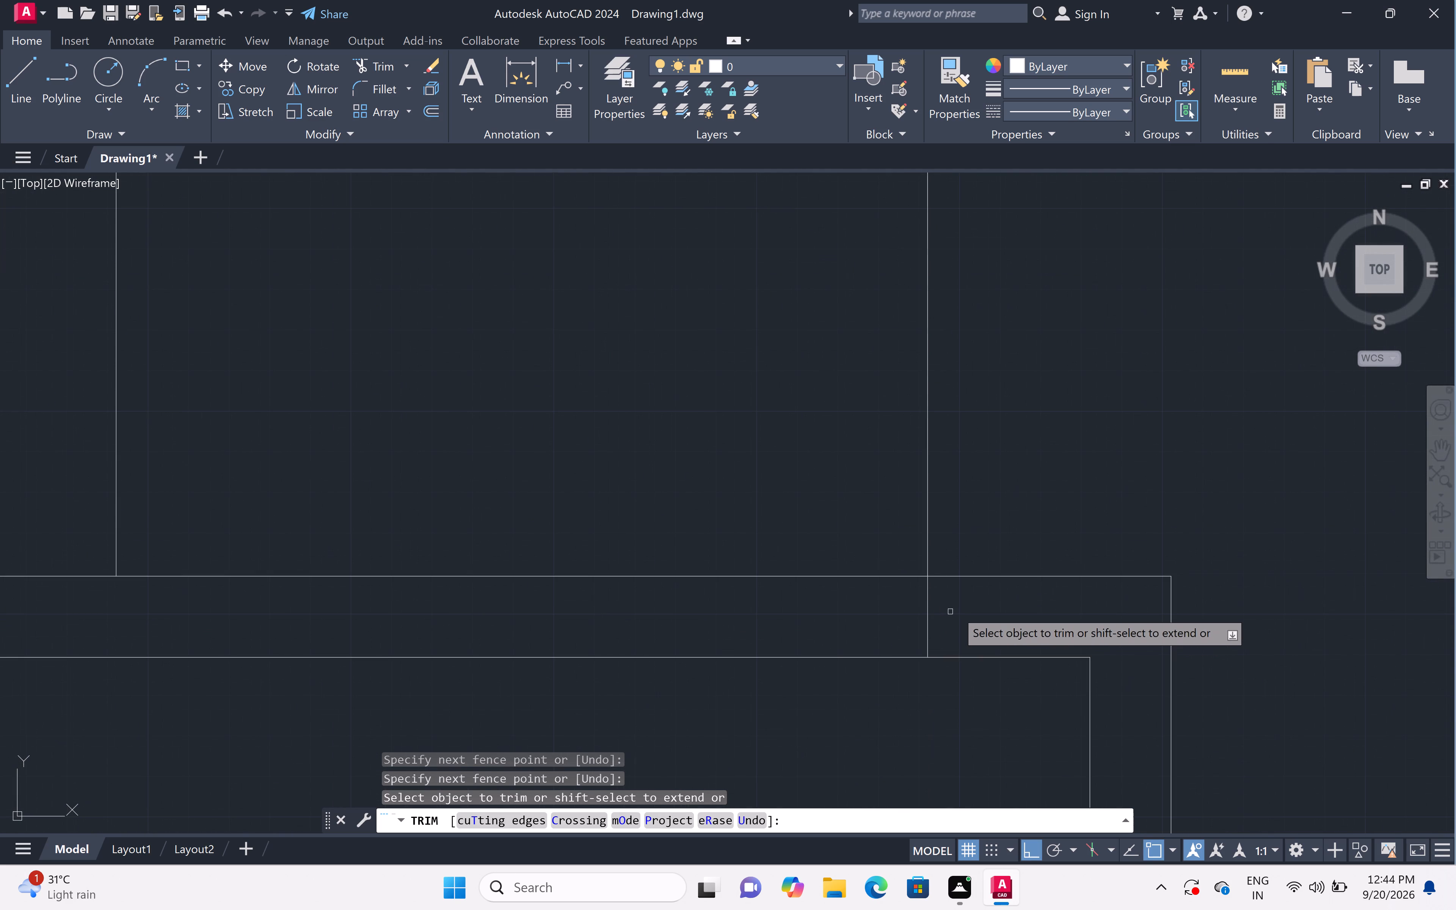
left_click(957, 610)
left_click(838, 625)
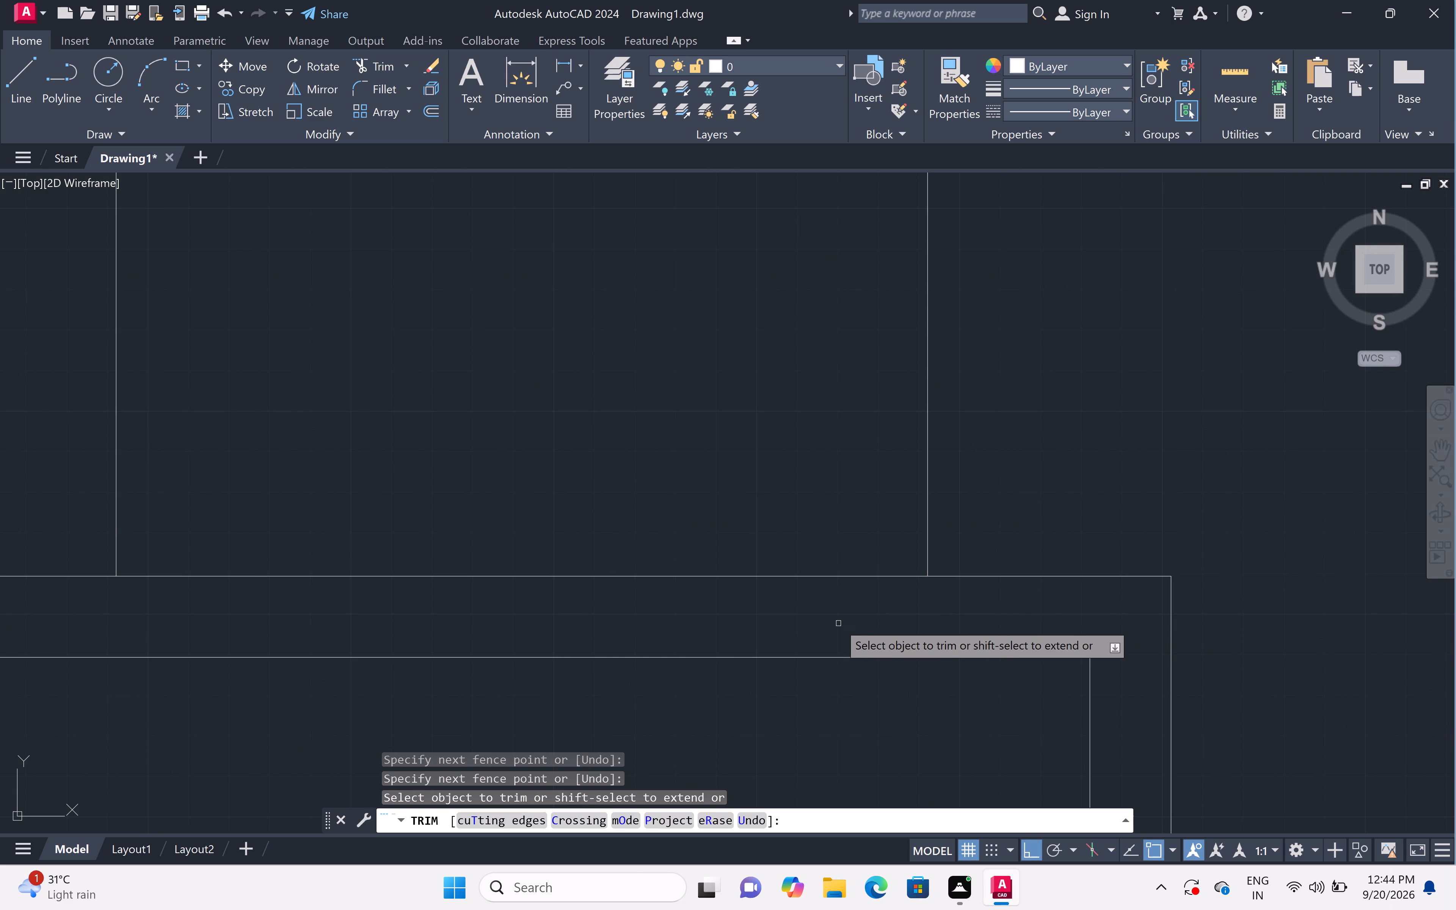
Trim the two easternmost south-flight tread lines where they cross the gap between the divider and its outer outline.
scroll(843, 620, "down", 5)
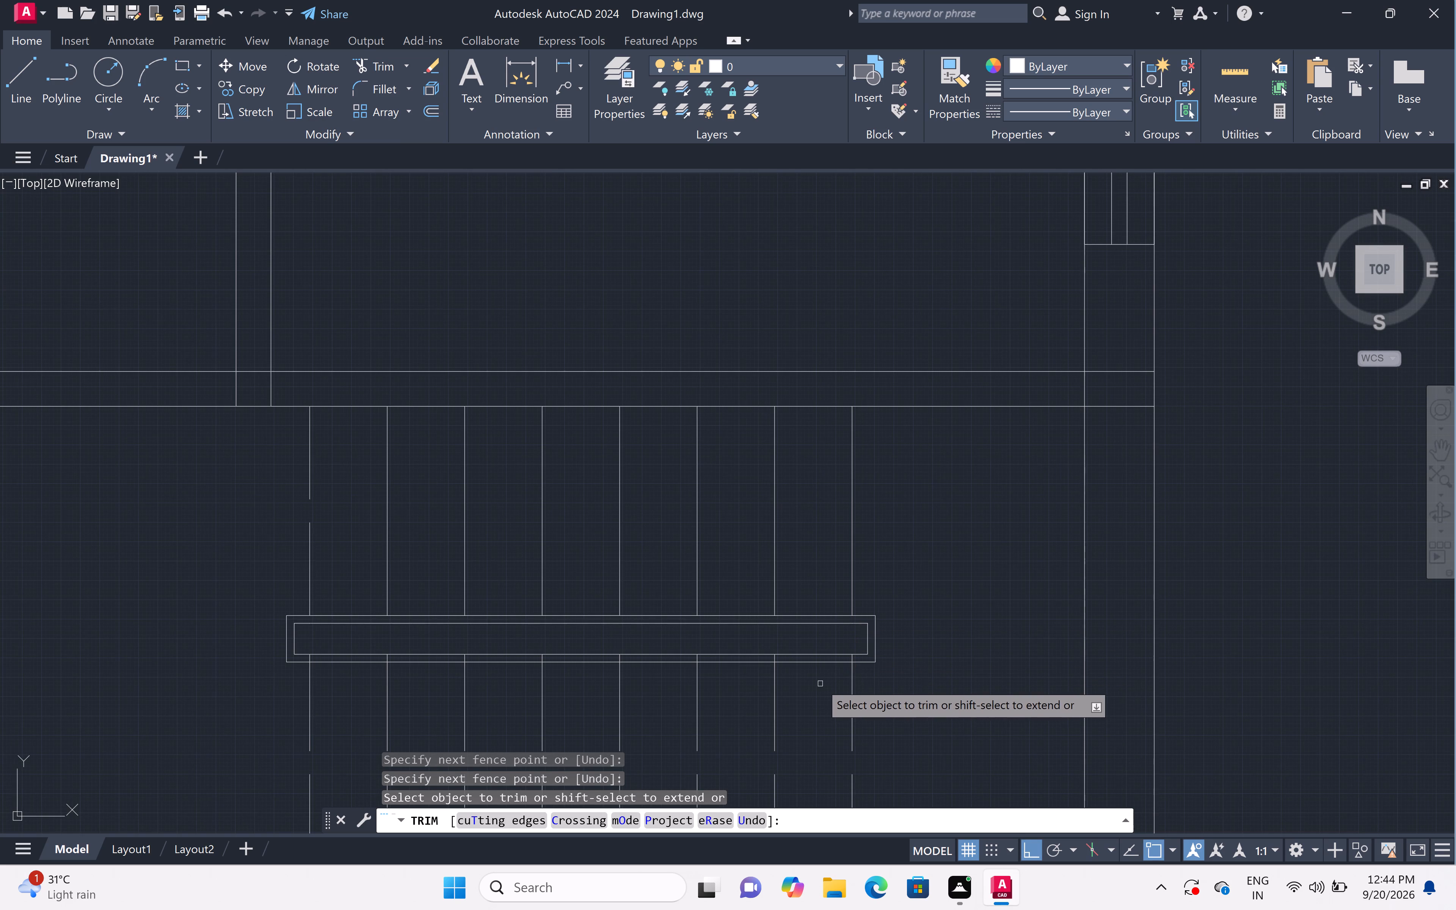
scroll(819, 680, "up", 3)
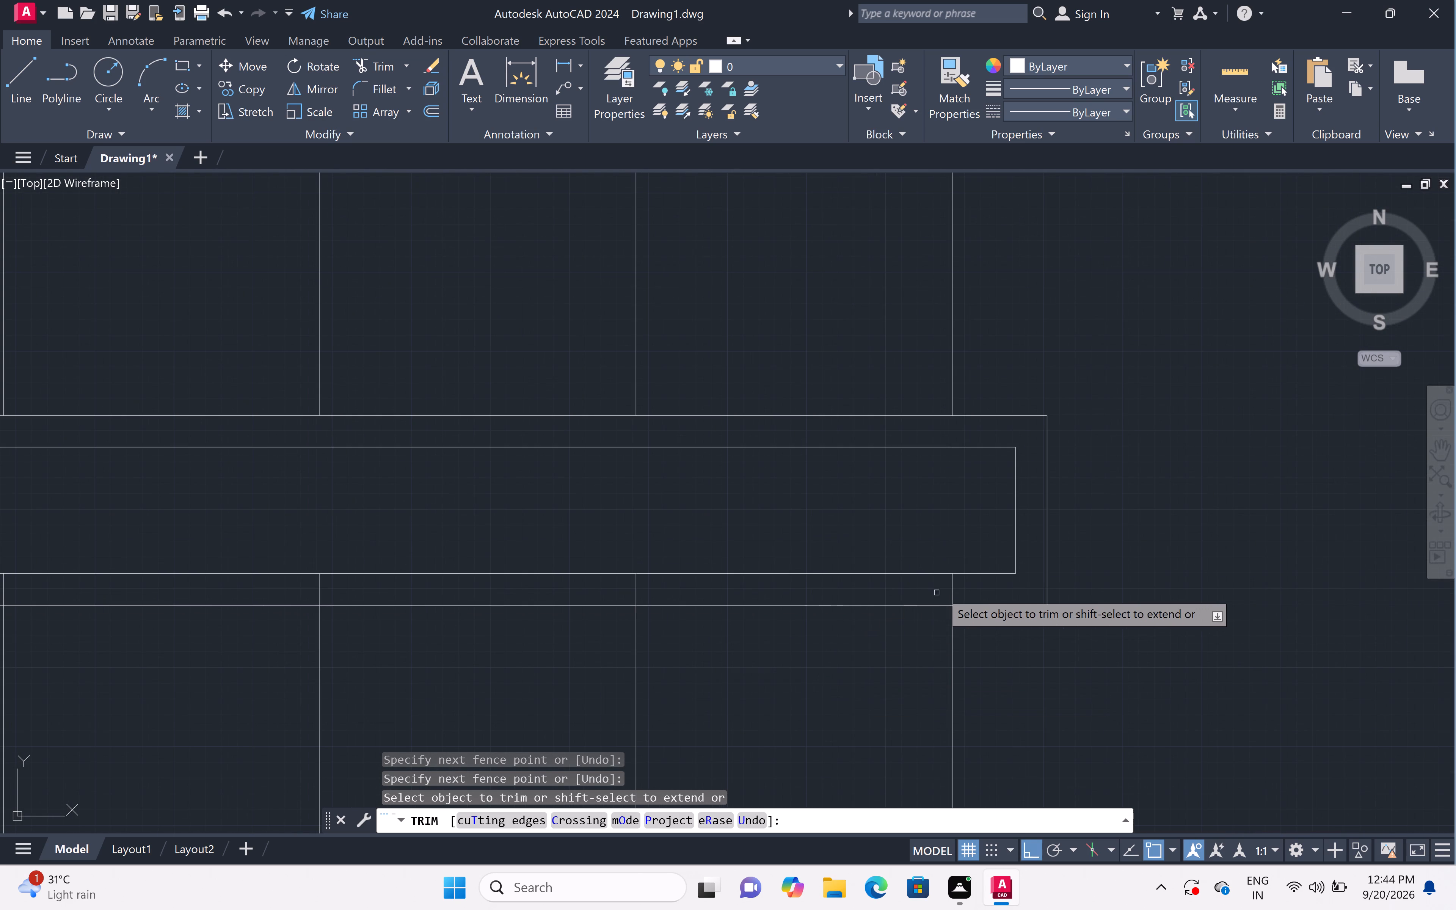
double_click(965, 590)
left_click(911, 593)
scroll(911, 593, "down", 1)
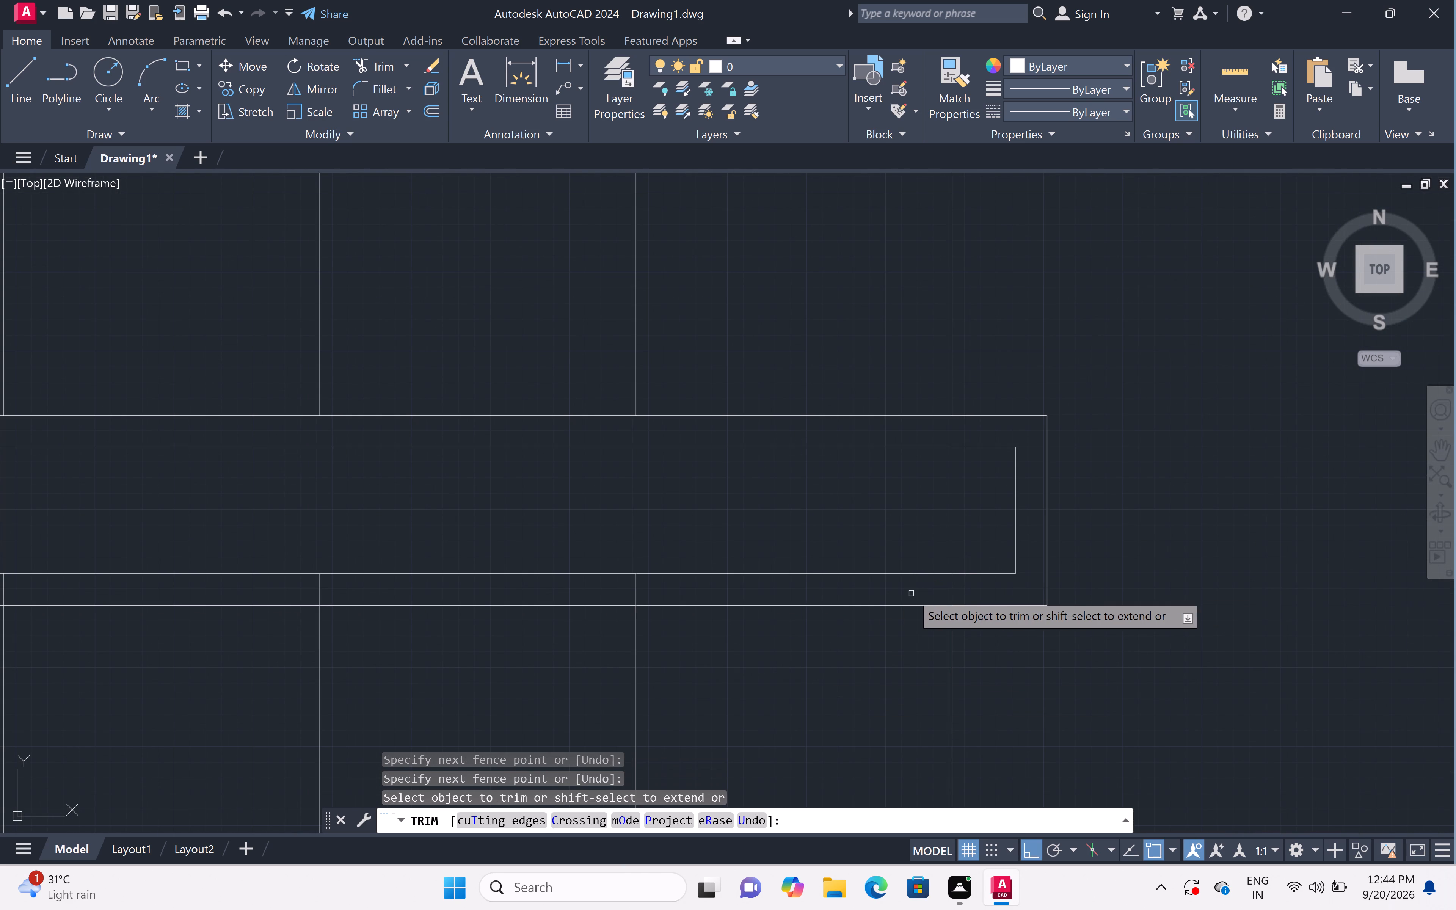
scroll(911, 593, "down", 2)
scroll(839, 595, "up", 4)
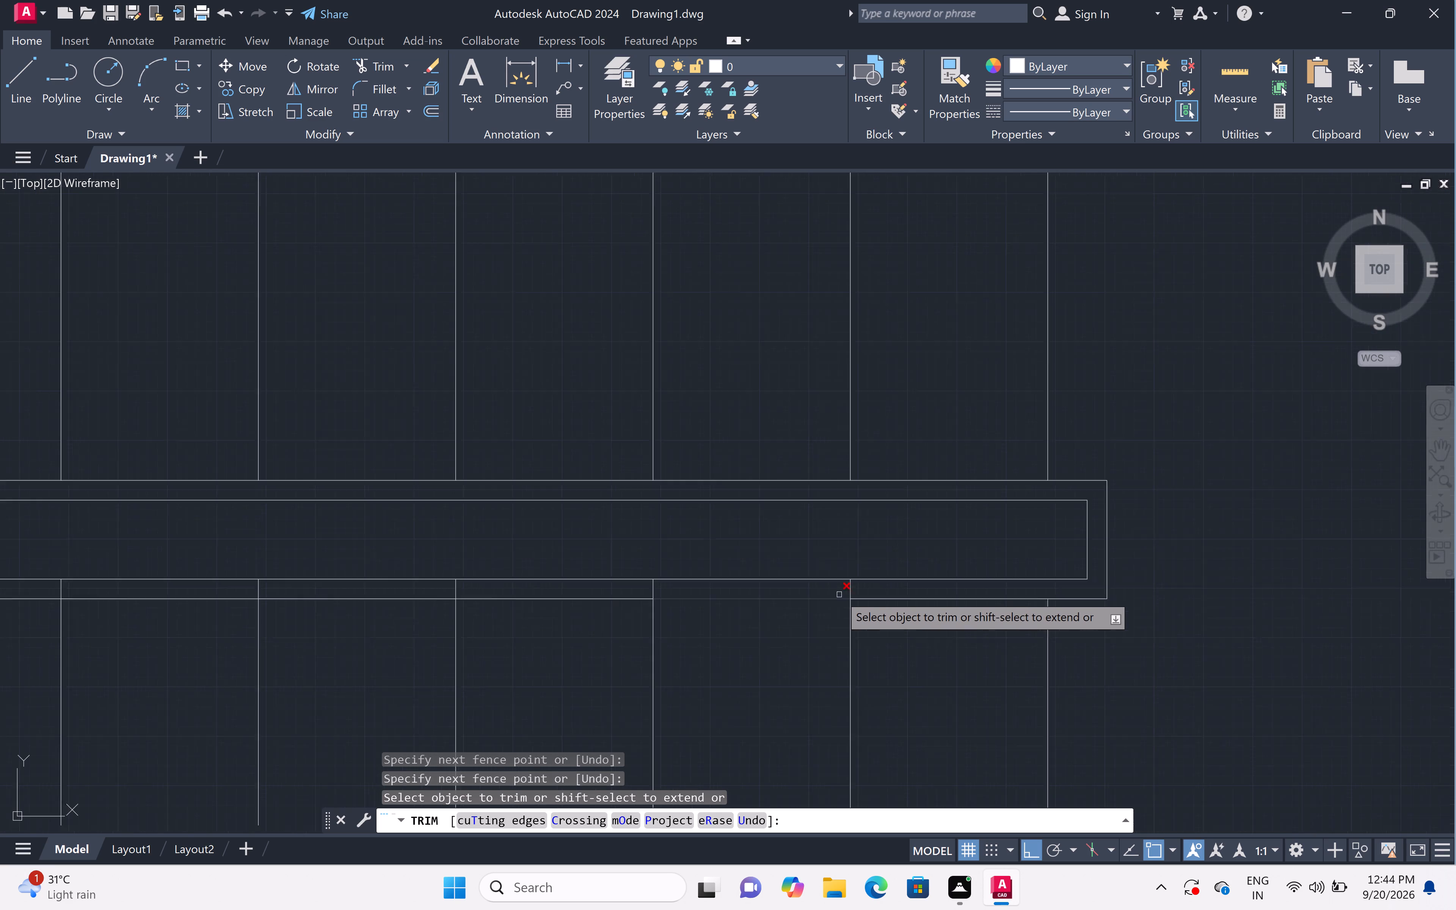
left_click(889, 583)
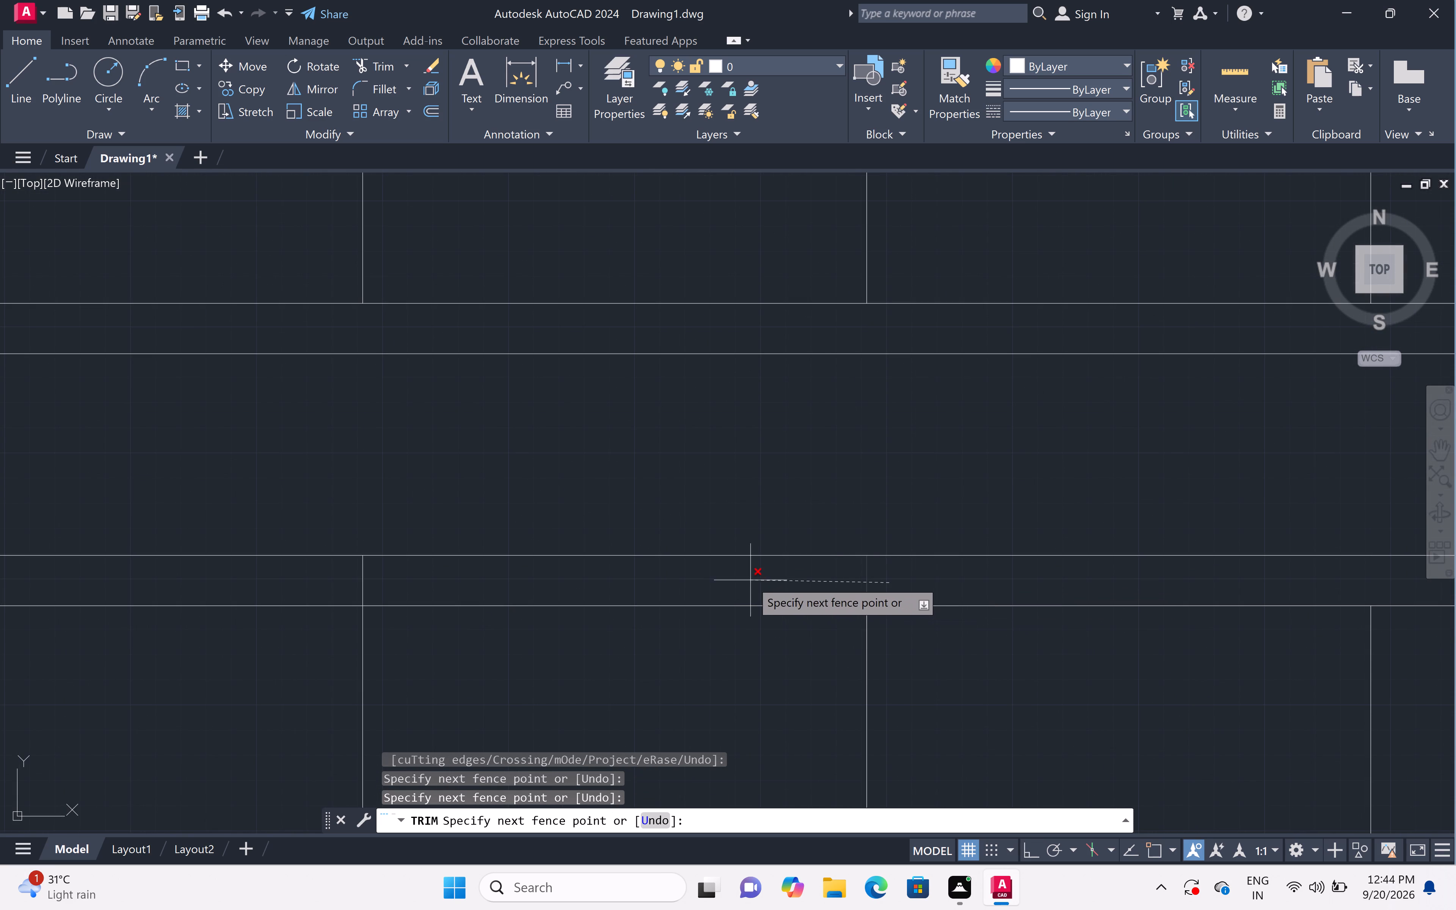
double_click(750, 580)
Trim the third and fourth south-flight tread lines from the east back to the divider's outer outline.
scroll(757, 580, "down", 5)
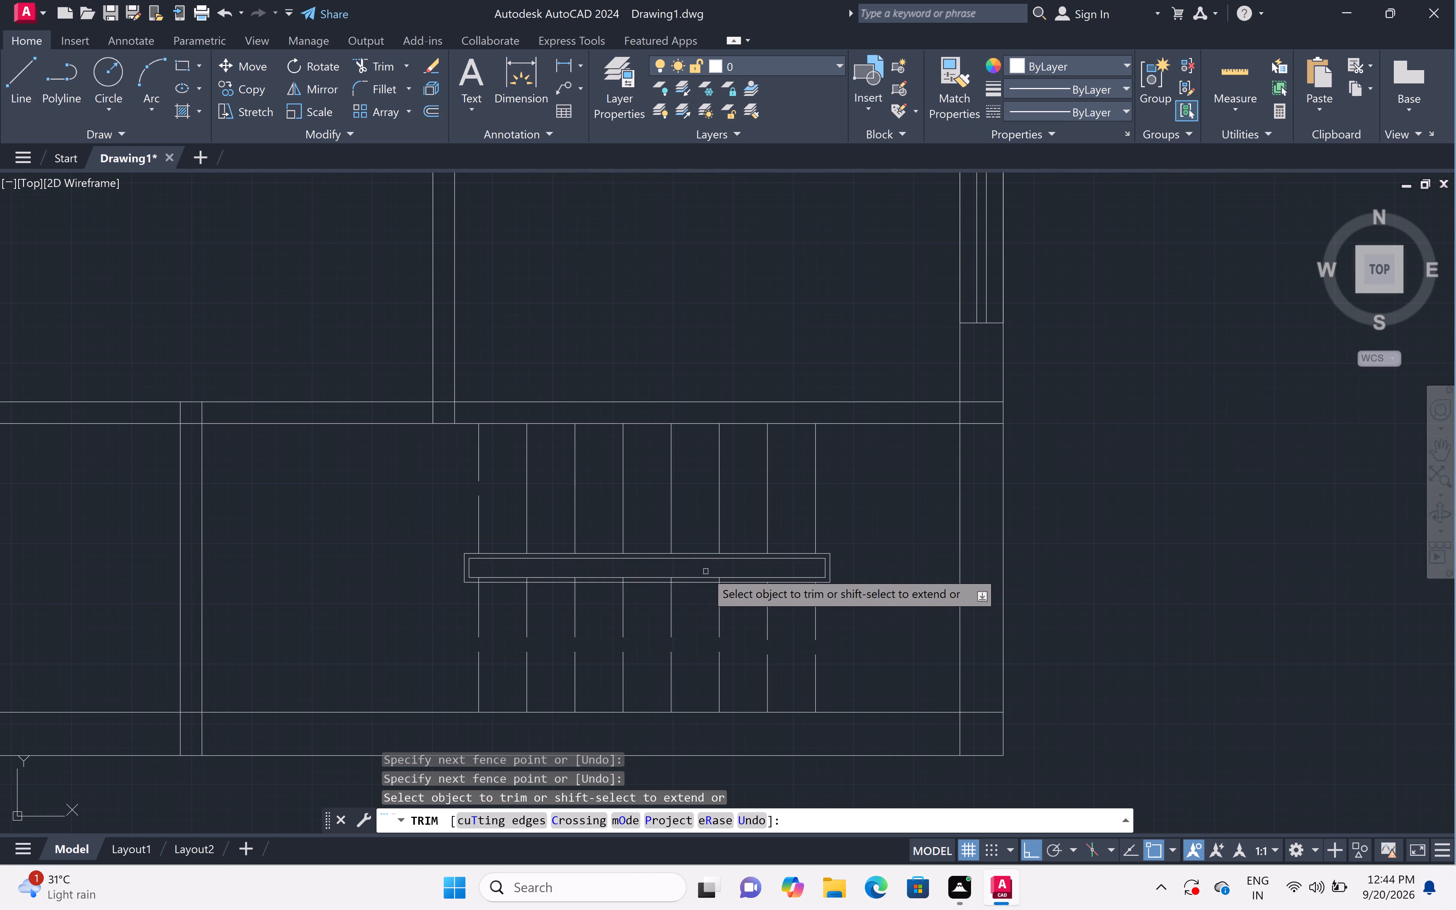
scroll(700, 581, "up", 3)
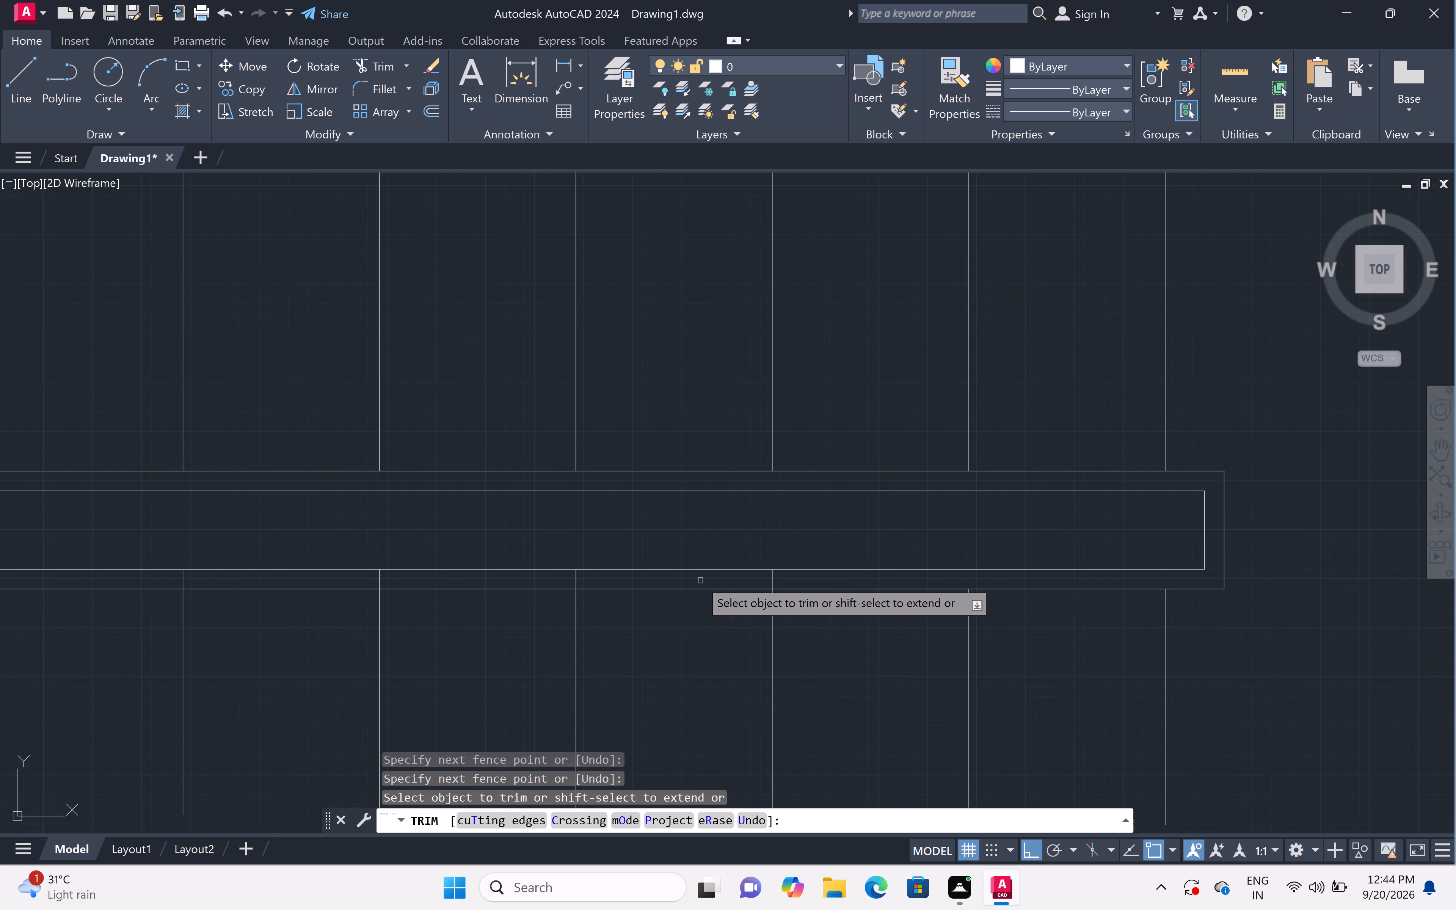
scroll(748, 577, "up", 1)
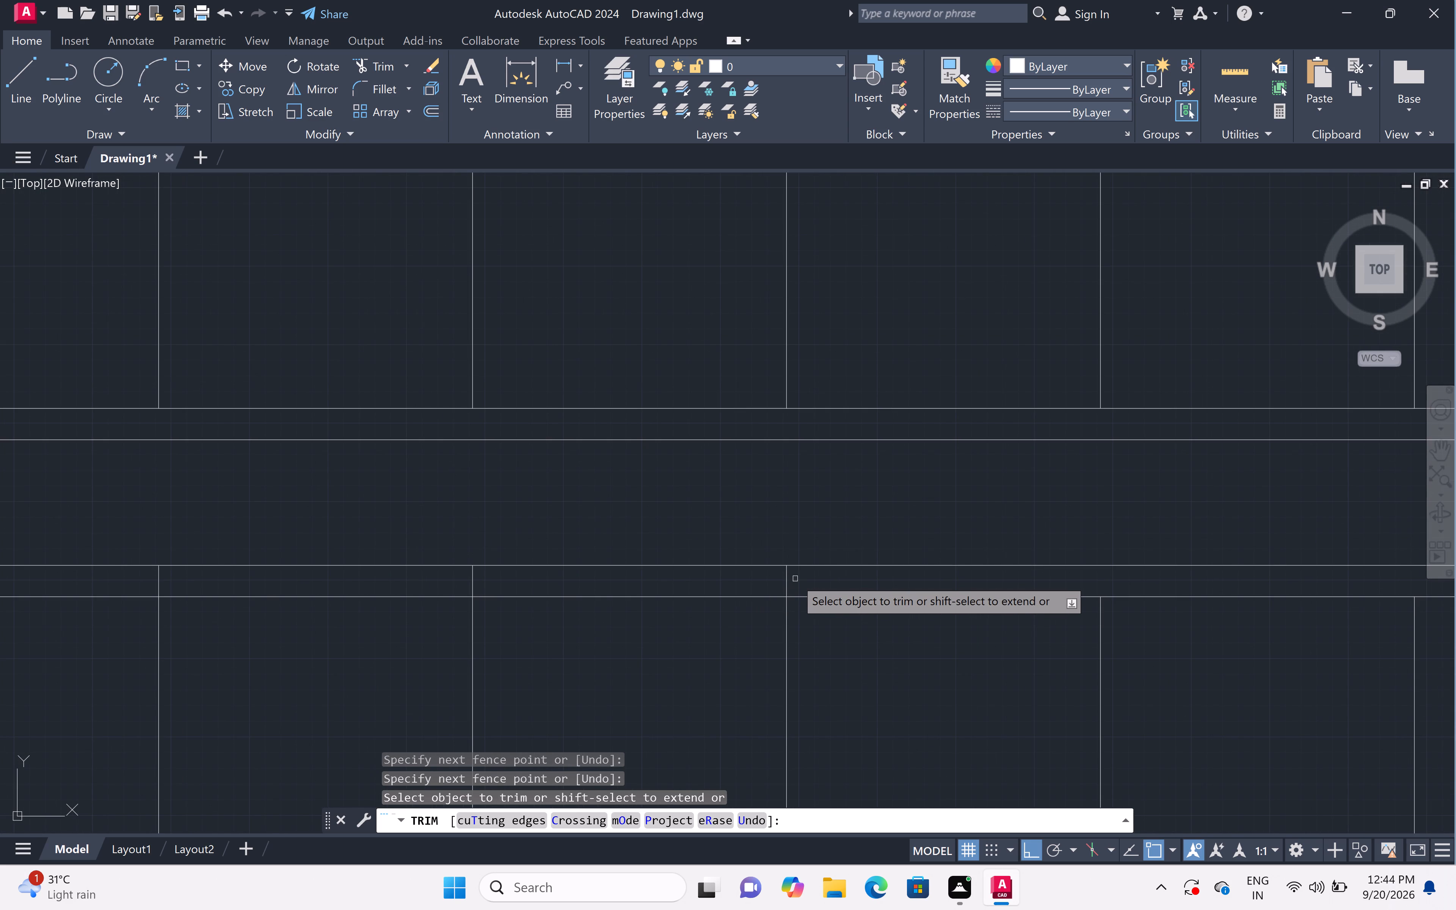
left_click(795, 579)
triple_click(755, 582)
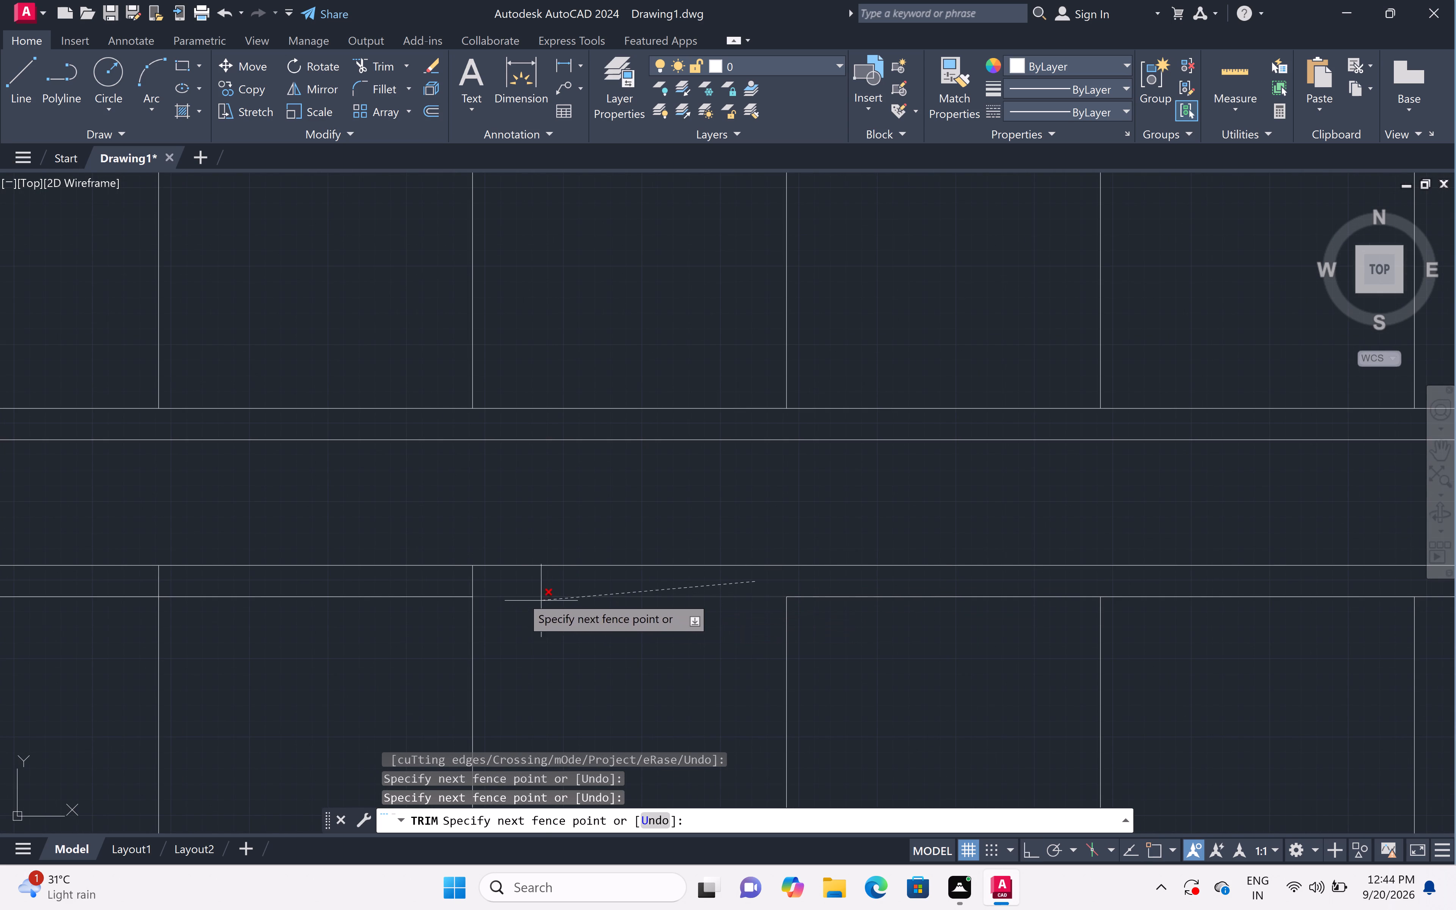
left_click(437, 581)
Trim the four westernmost south-flight tread lines back to the divider's outer outline.
scroll(461, 587, "down", 1)
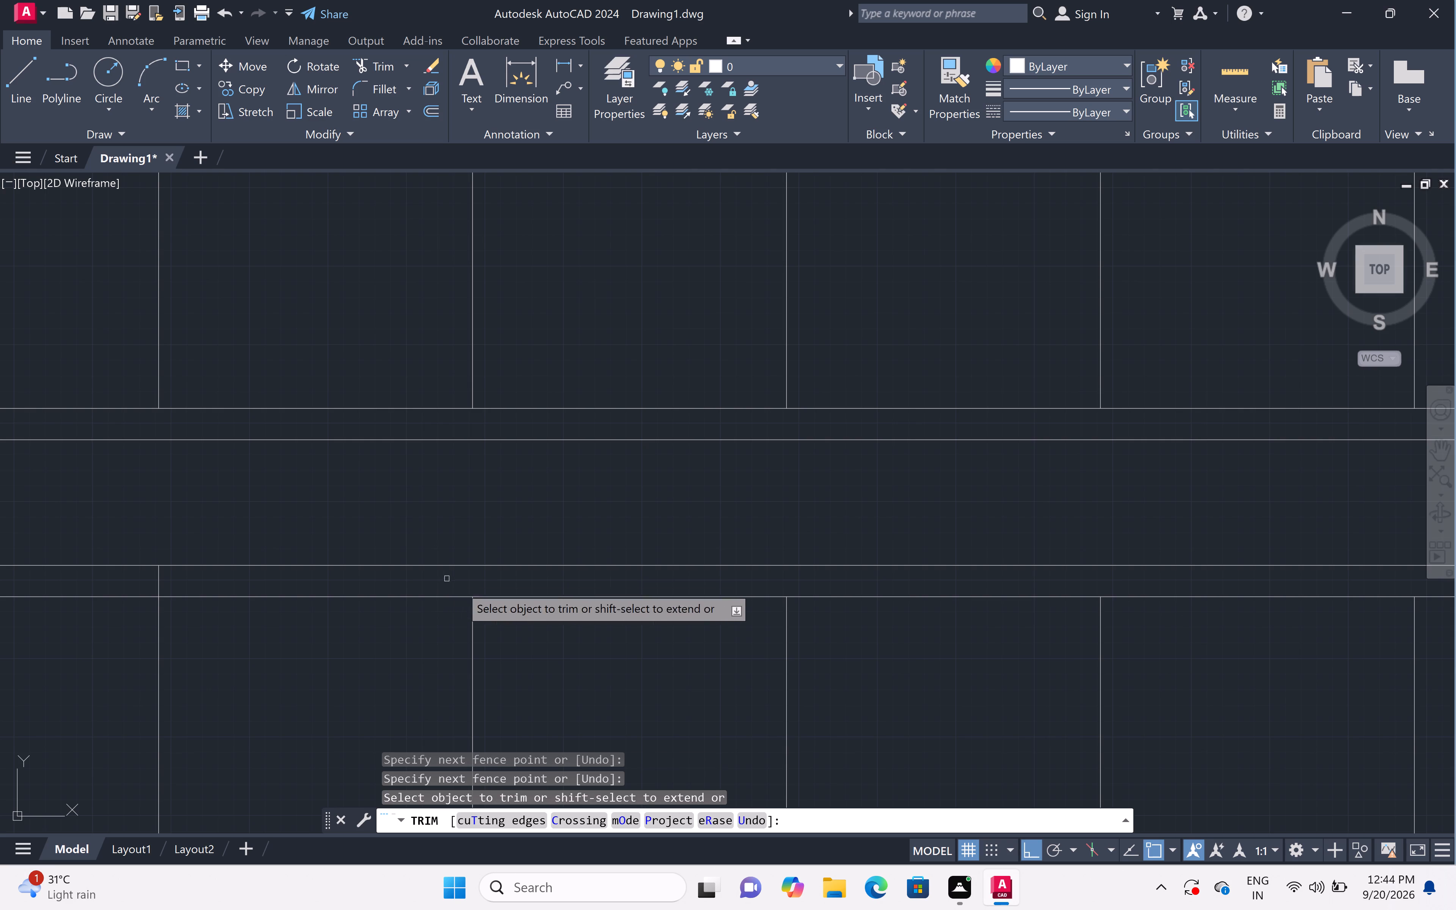
scroll(461, 587, "down", 3)
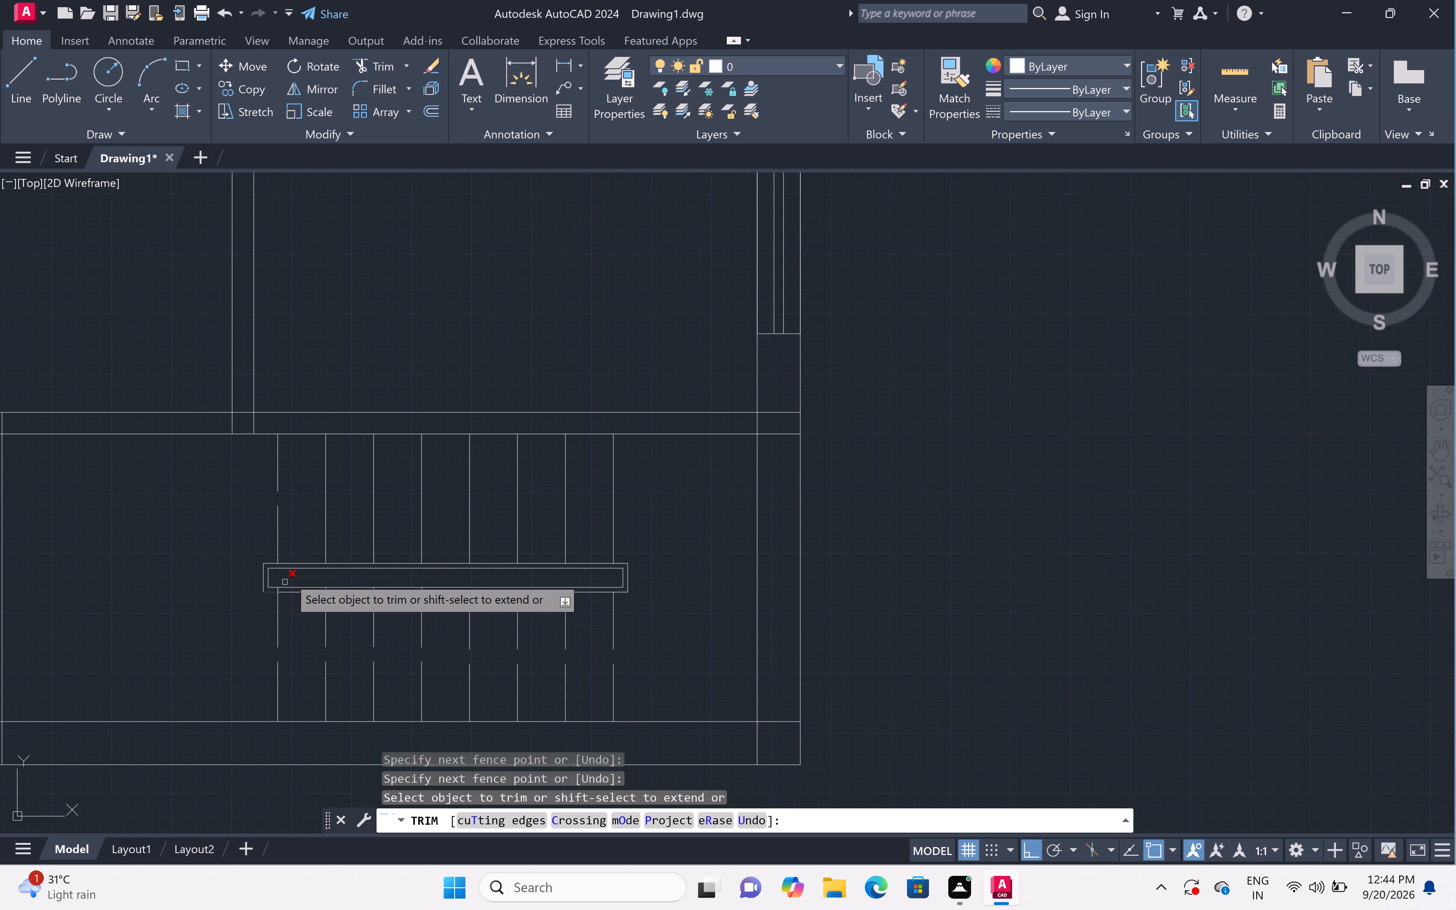
scroll(289, 577, "up", 3)
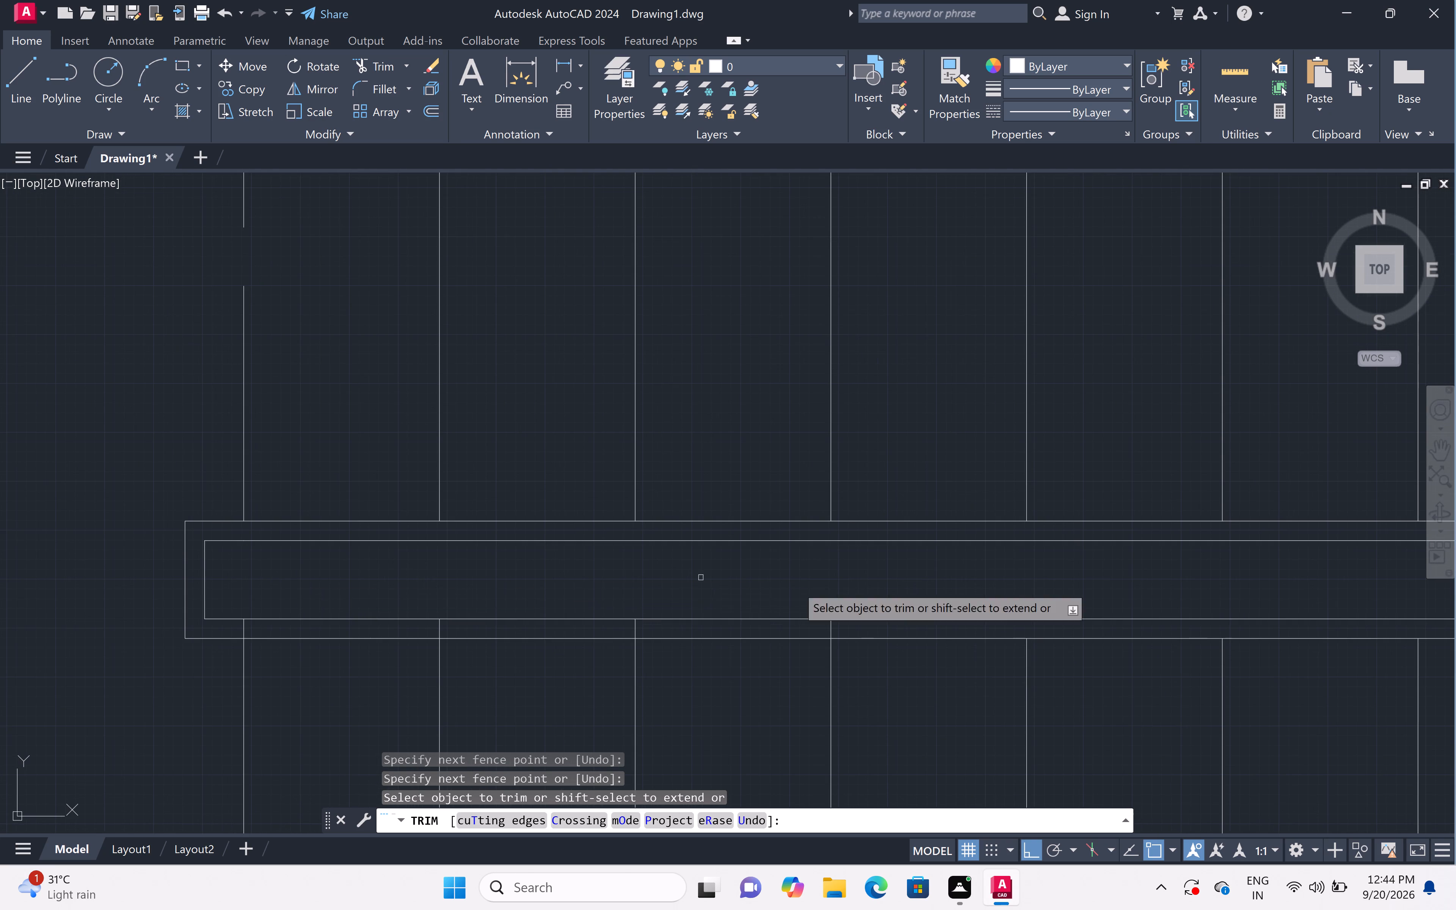
left_click(1021, 634)
left_click(1070, 635)
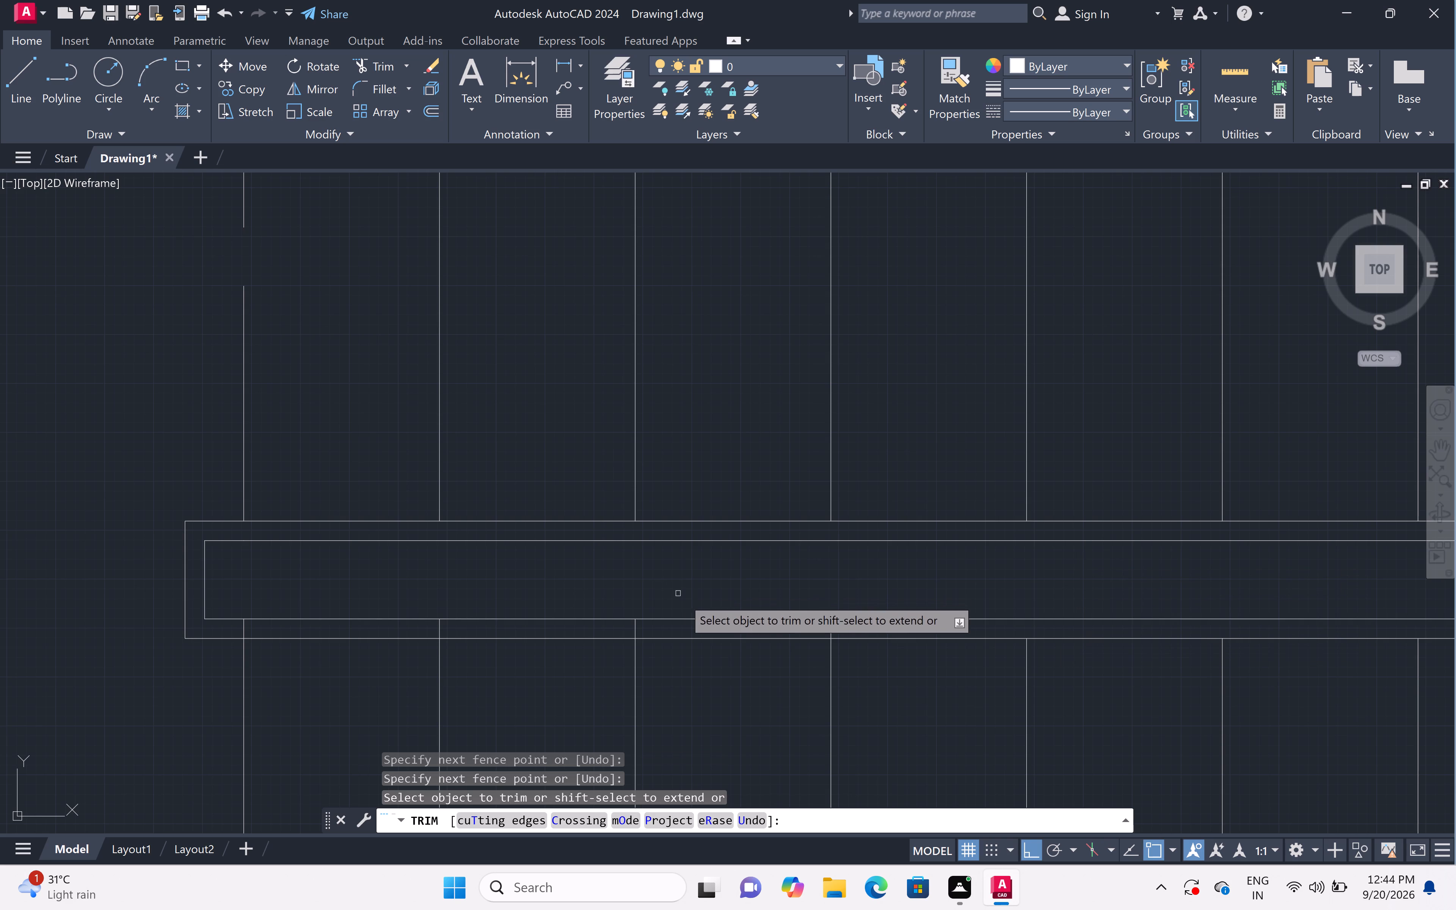
double_click(828, 626)
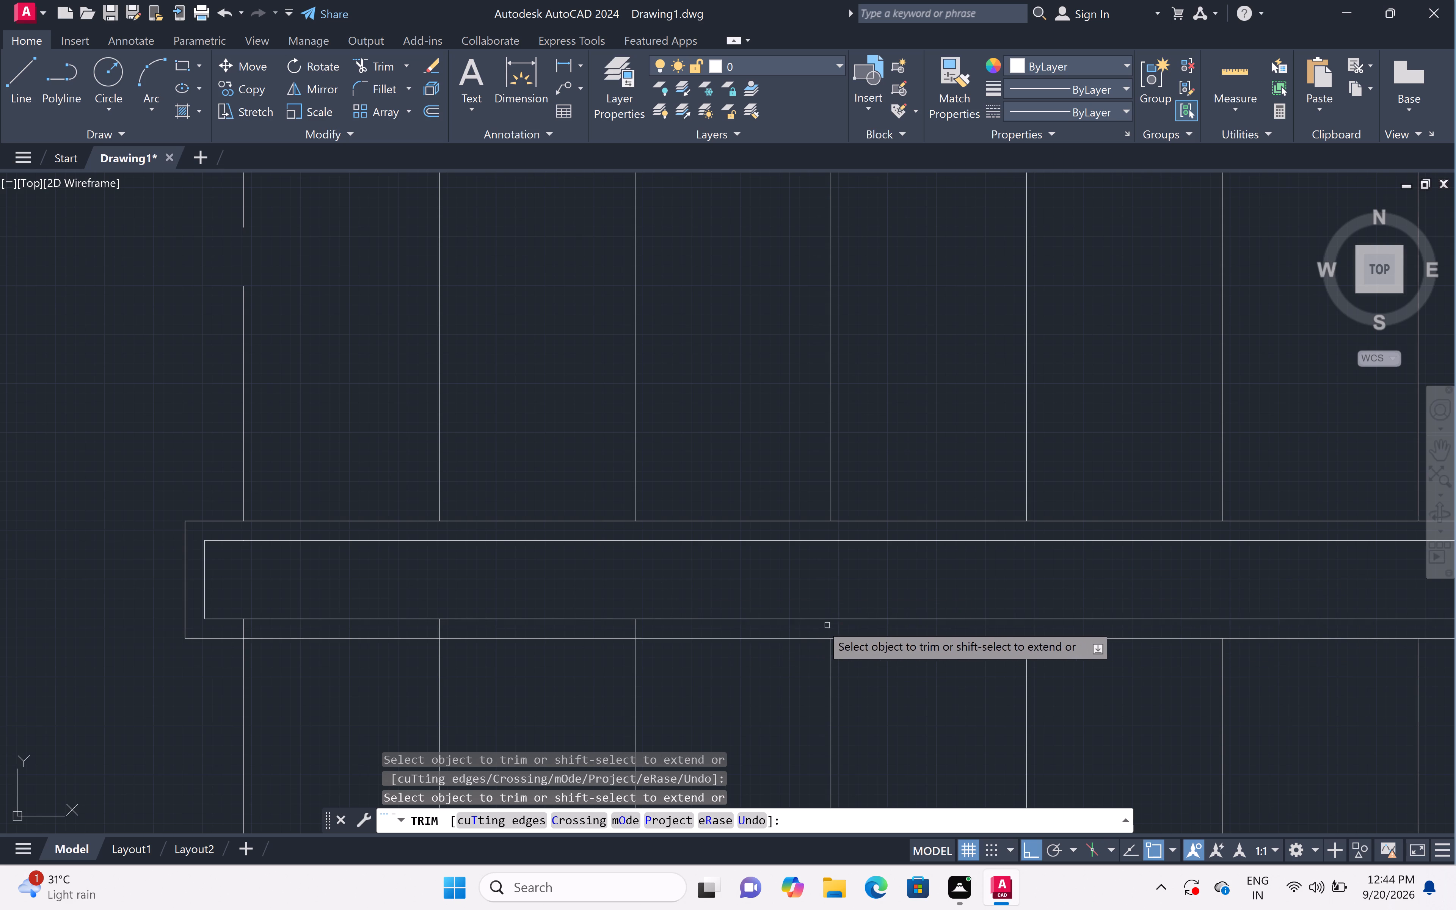
left_click(638, 631)
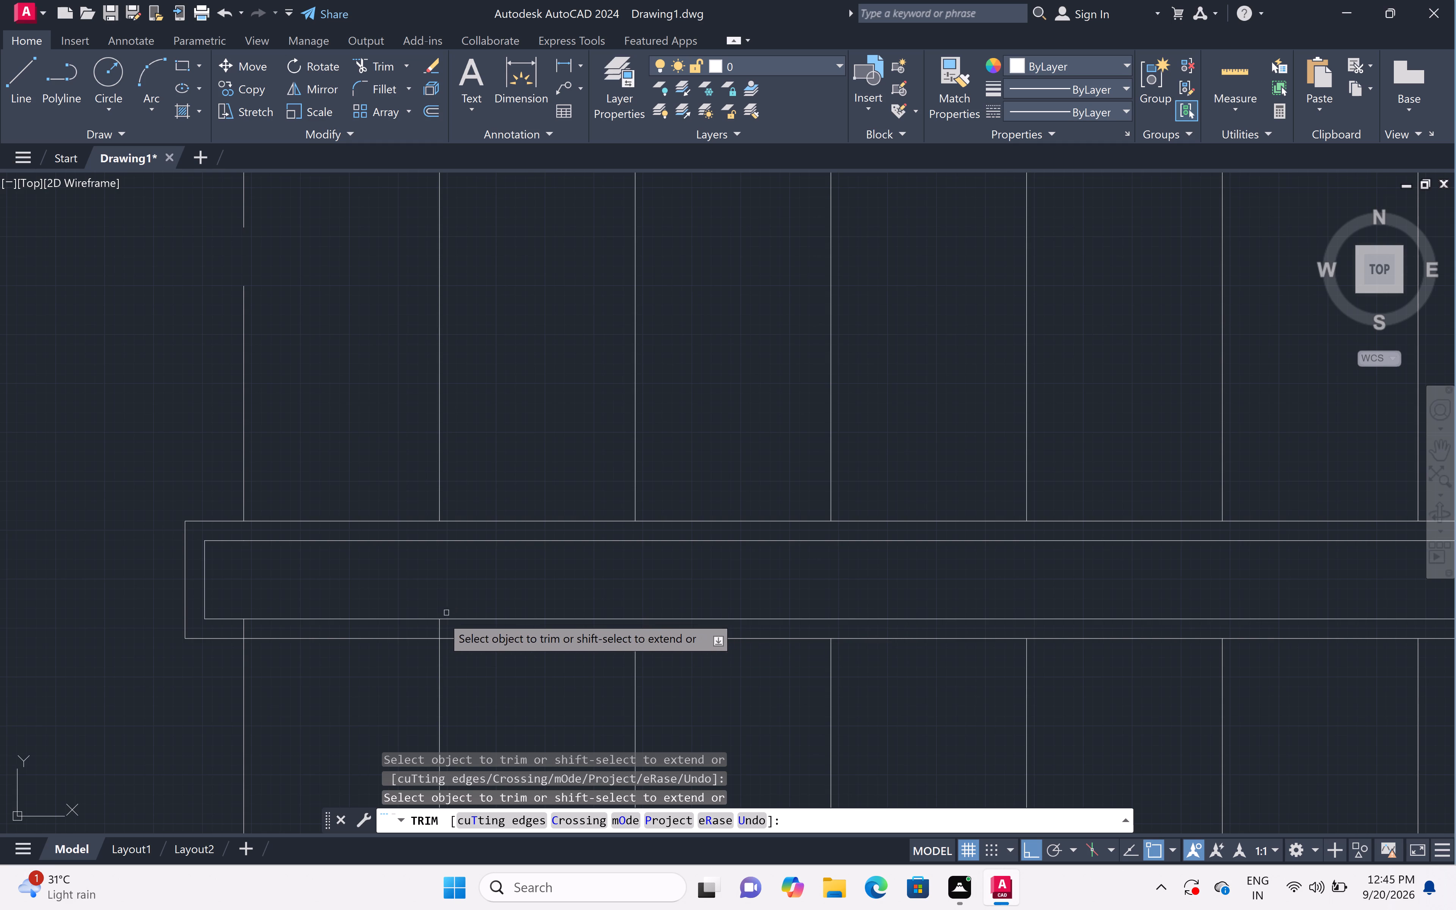
left_click(441, 629)
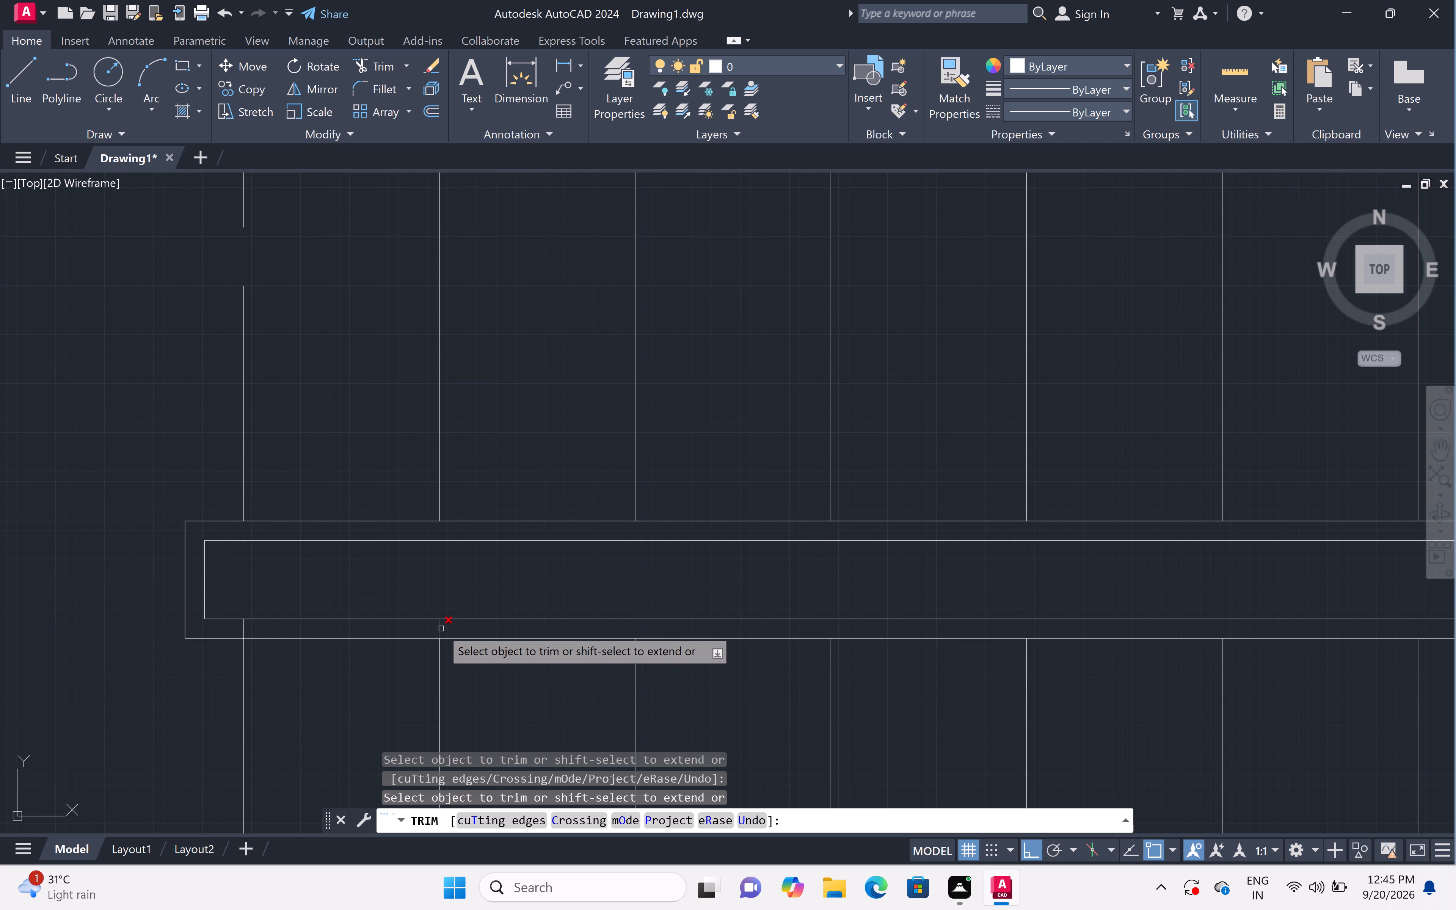
scroll(446, 625, "down", 3)
scroll(374, 623, "up", 2)
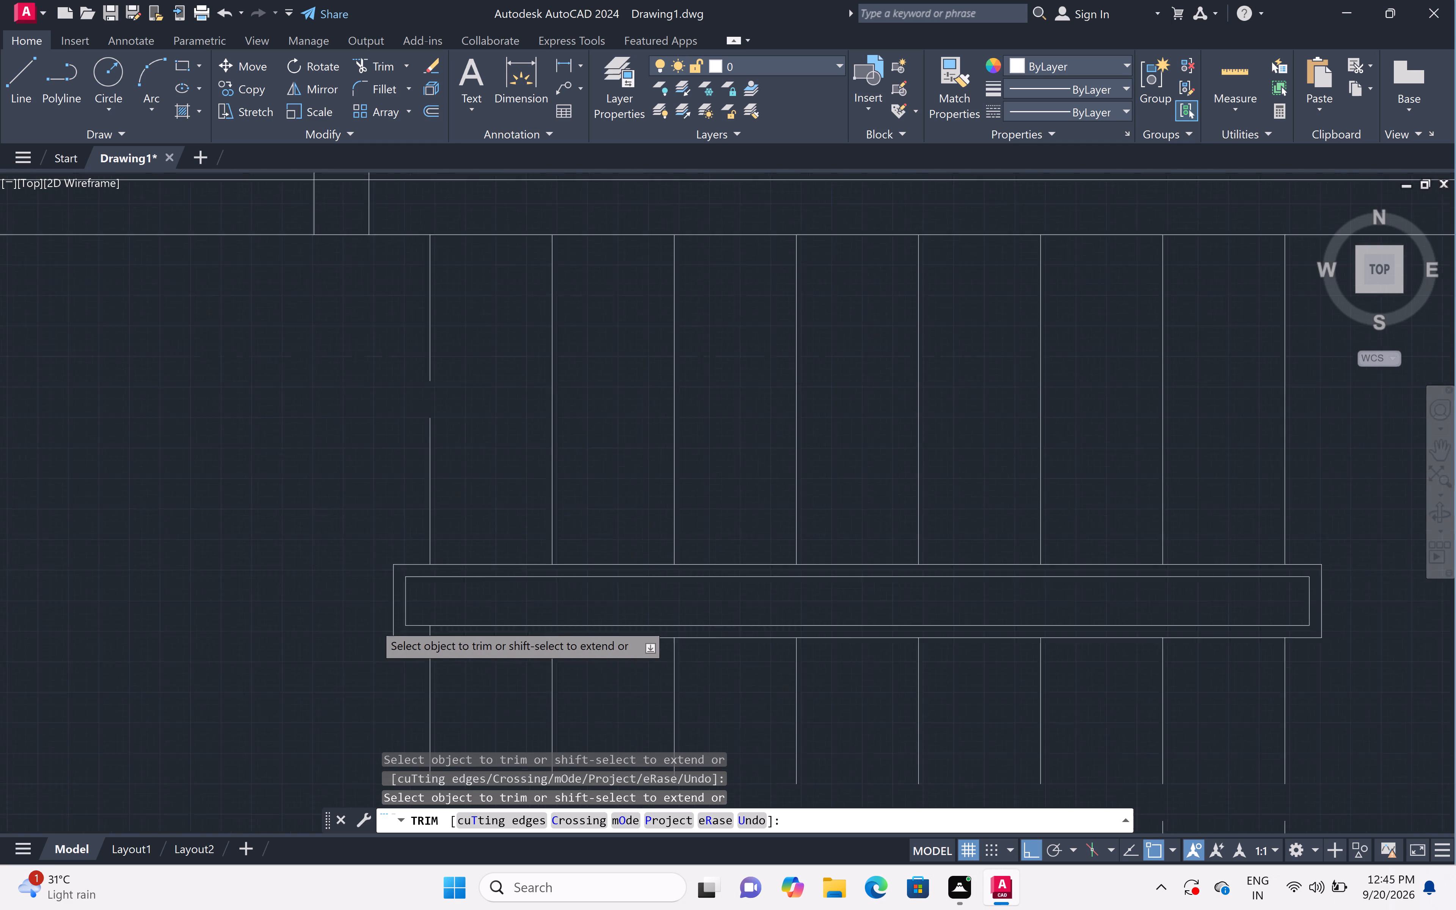
scroll(374, 623, "up", 4)
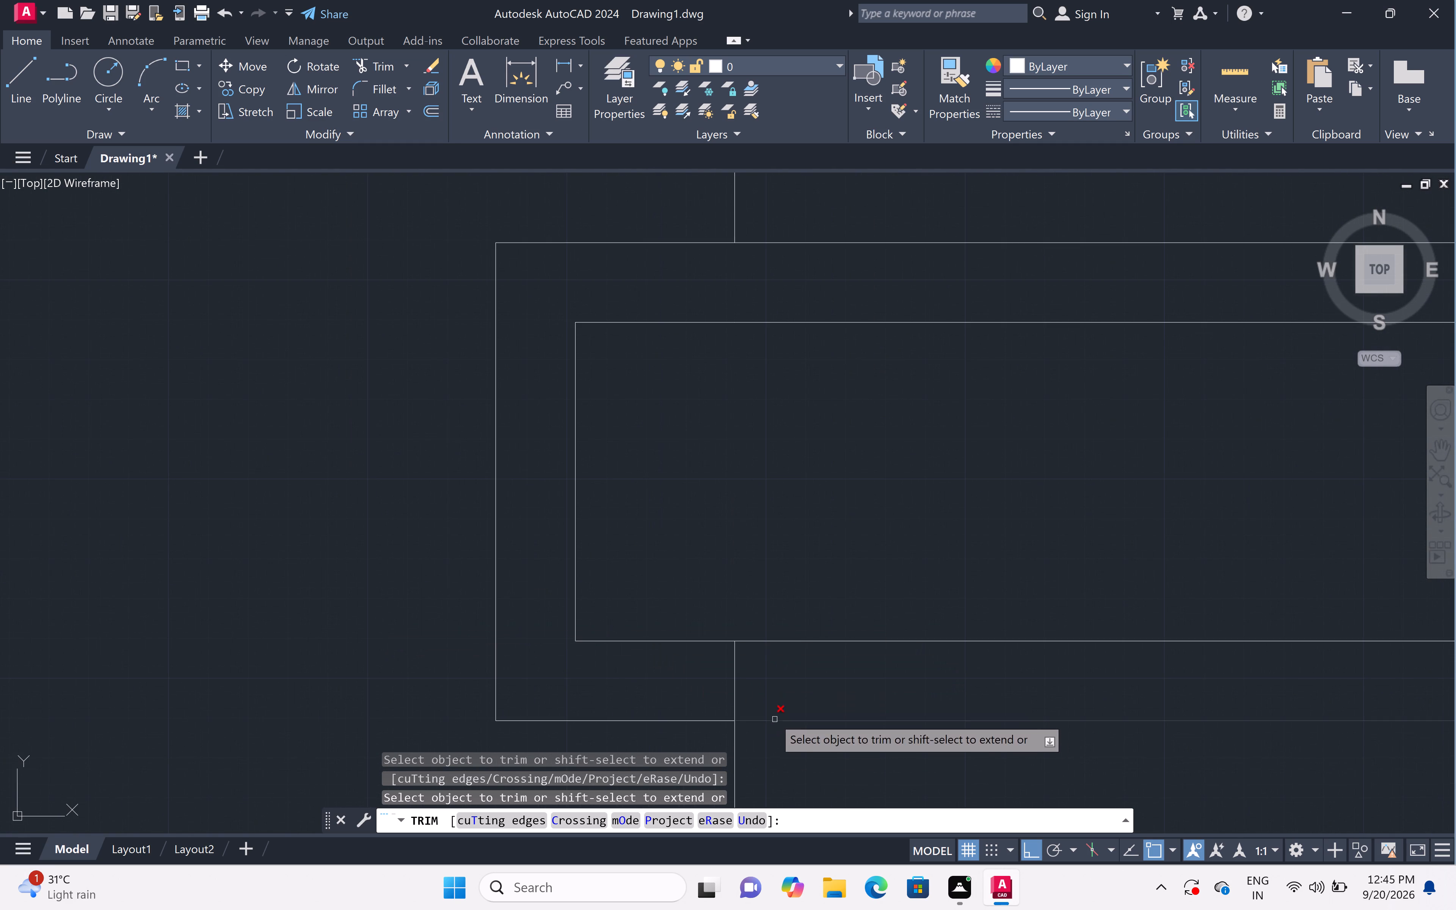
left_click(737, 692)
Examine the whole floor plan, including the staircase, outer walls, partitions and windows.
scroll(755, 690, "down", 1)
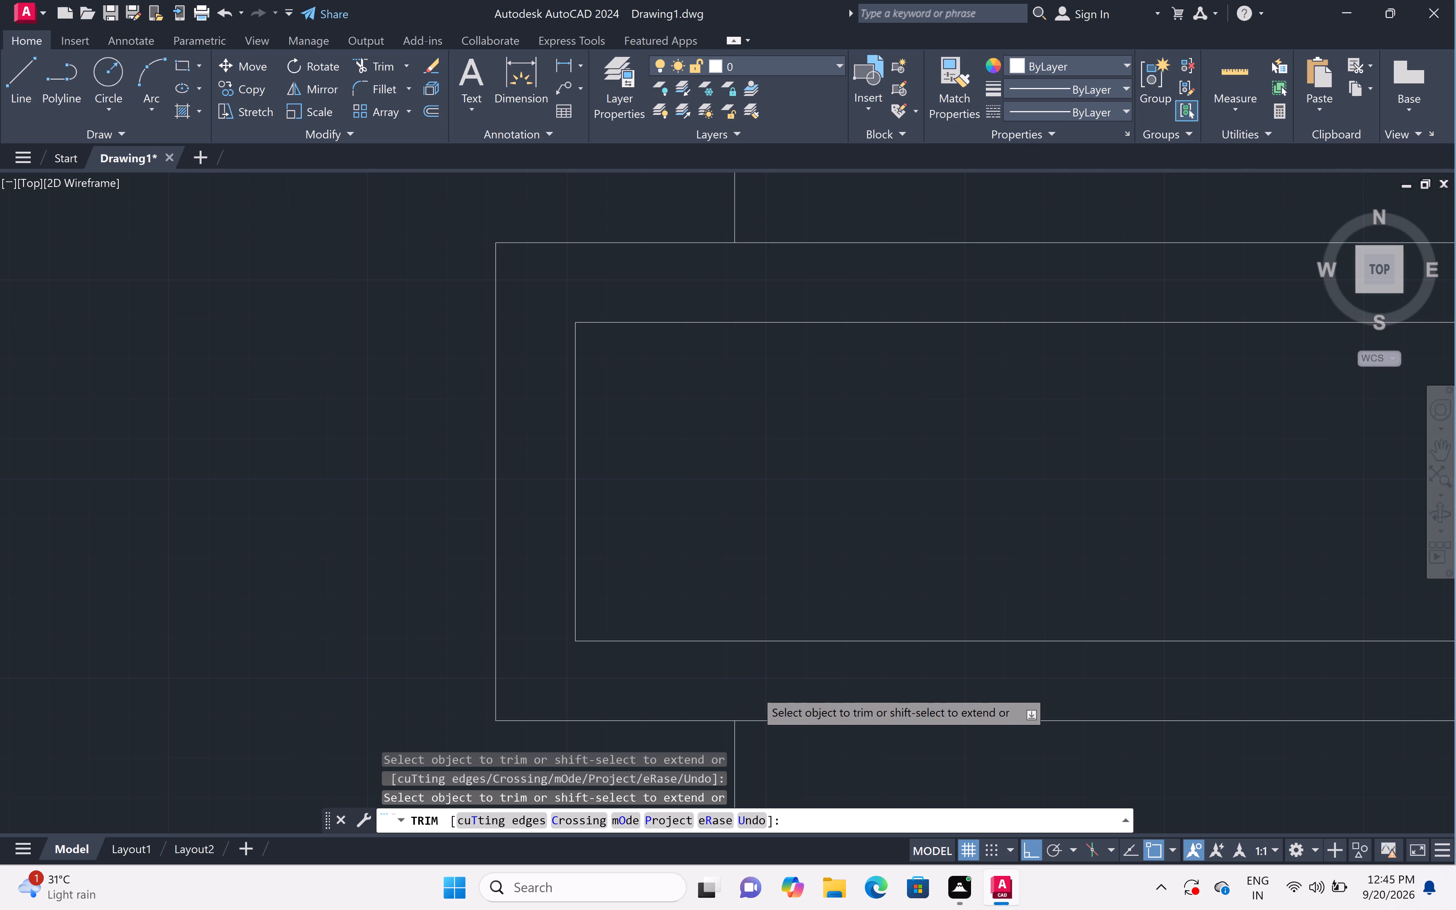
scroll(755, 690, "down", 6)
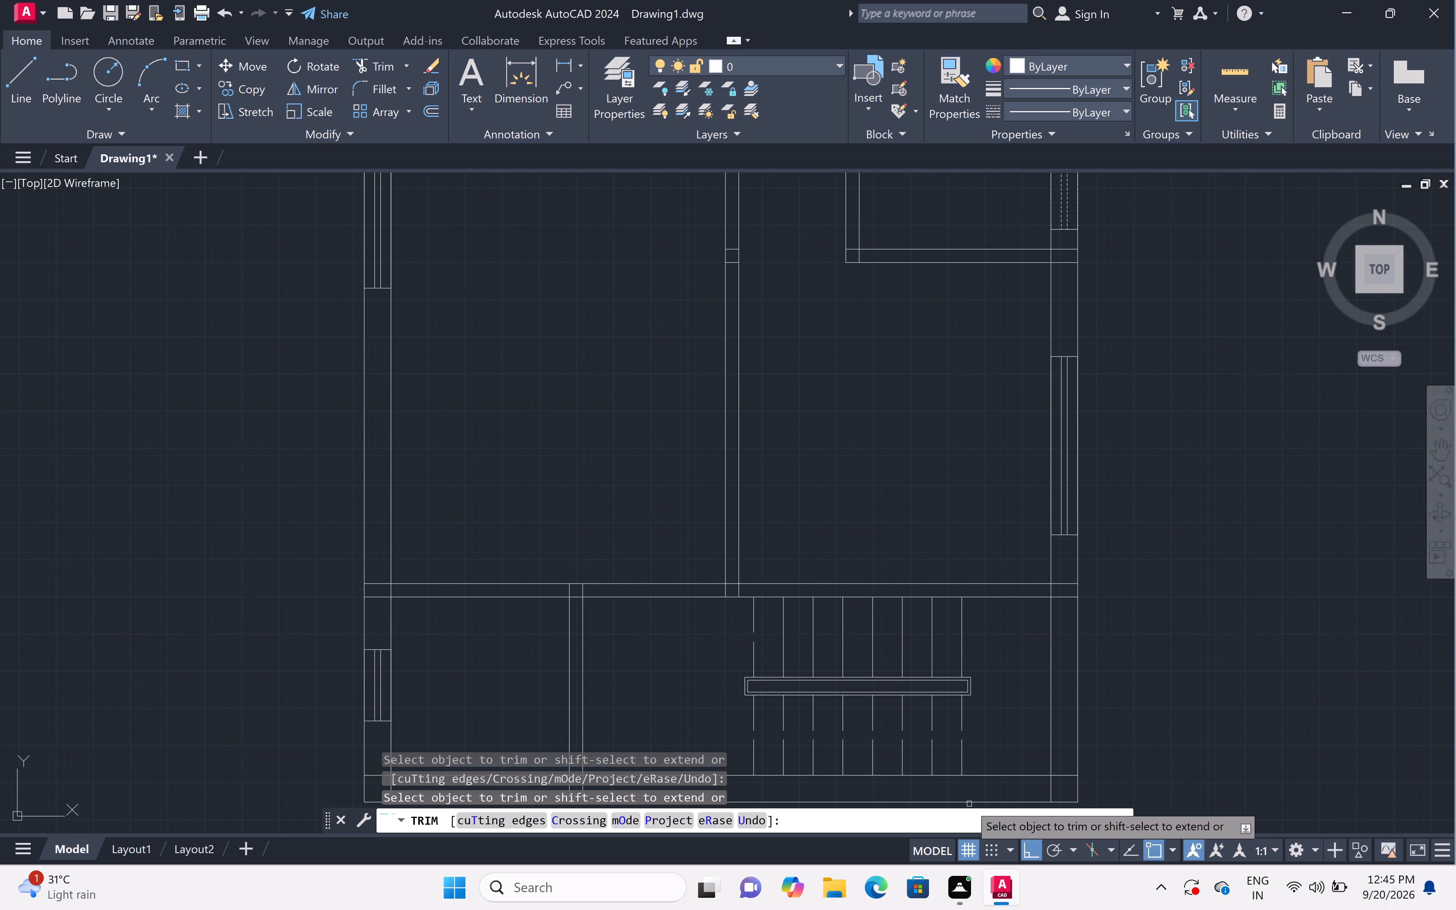
scroll(960, 788, "up", 1)
scroll(960, 787, "down", 1)
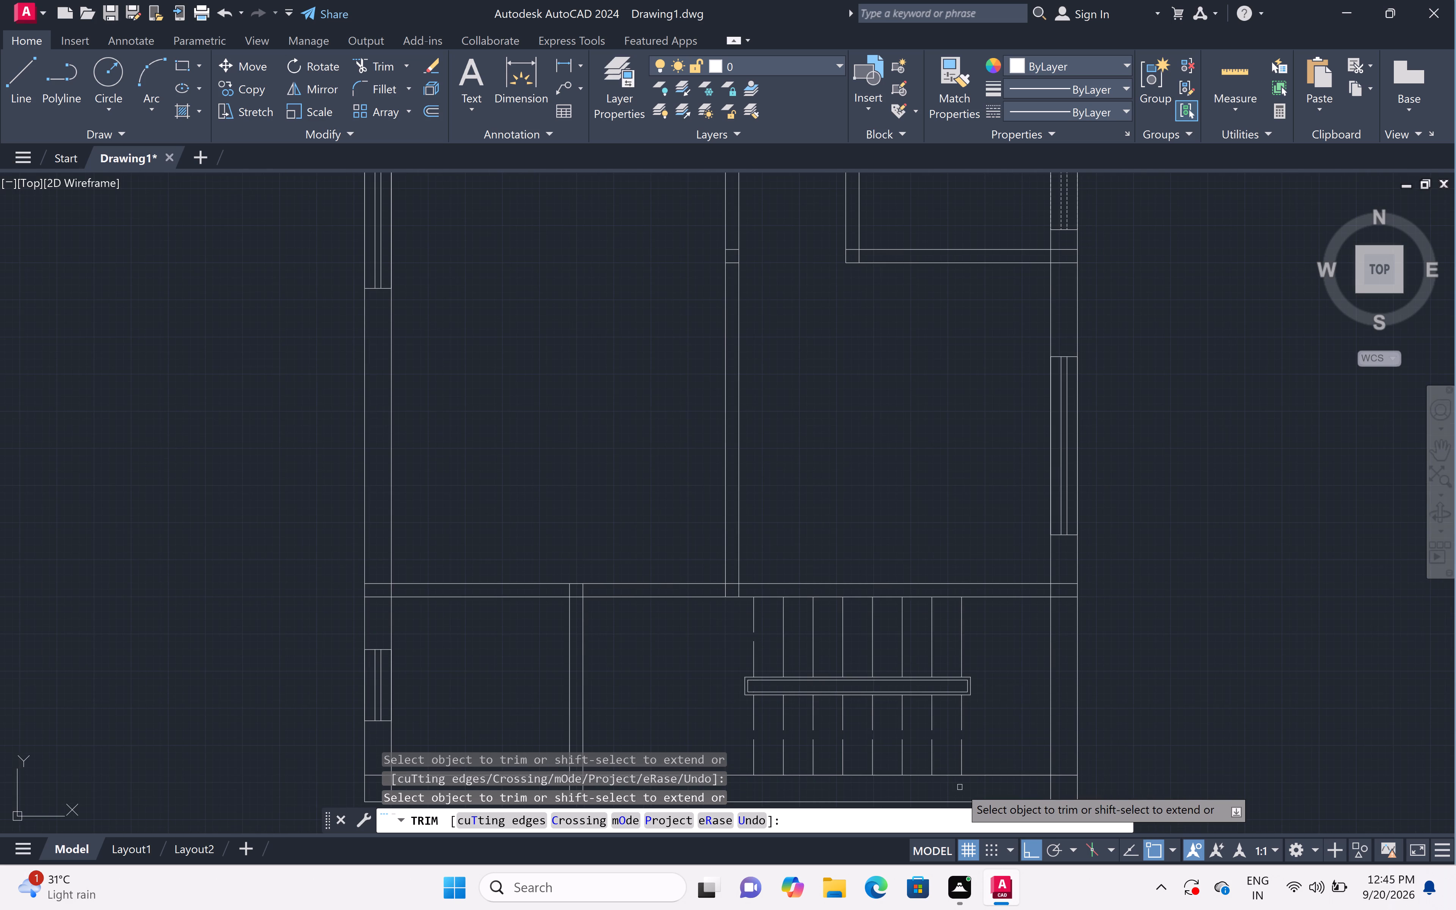
scroll(682, 665, "down", 1)
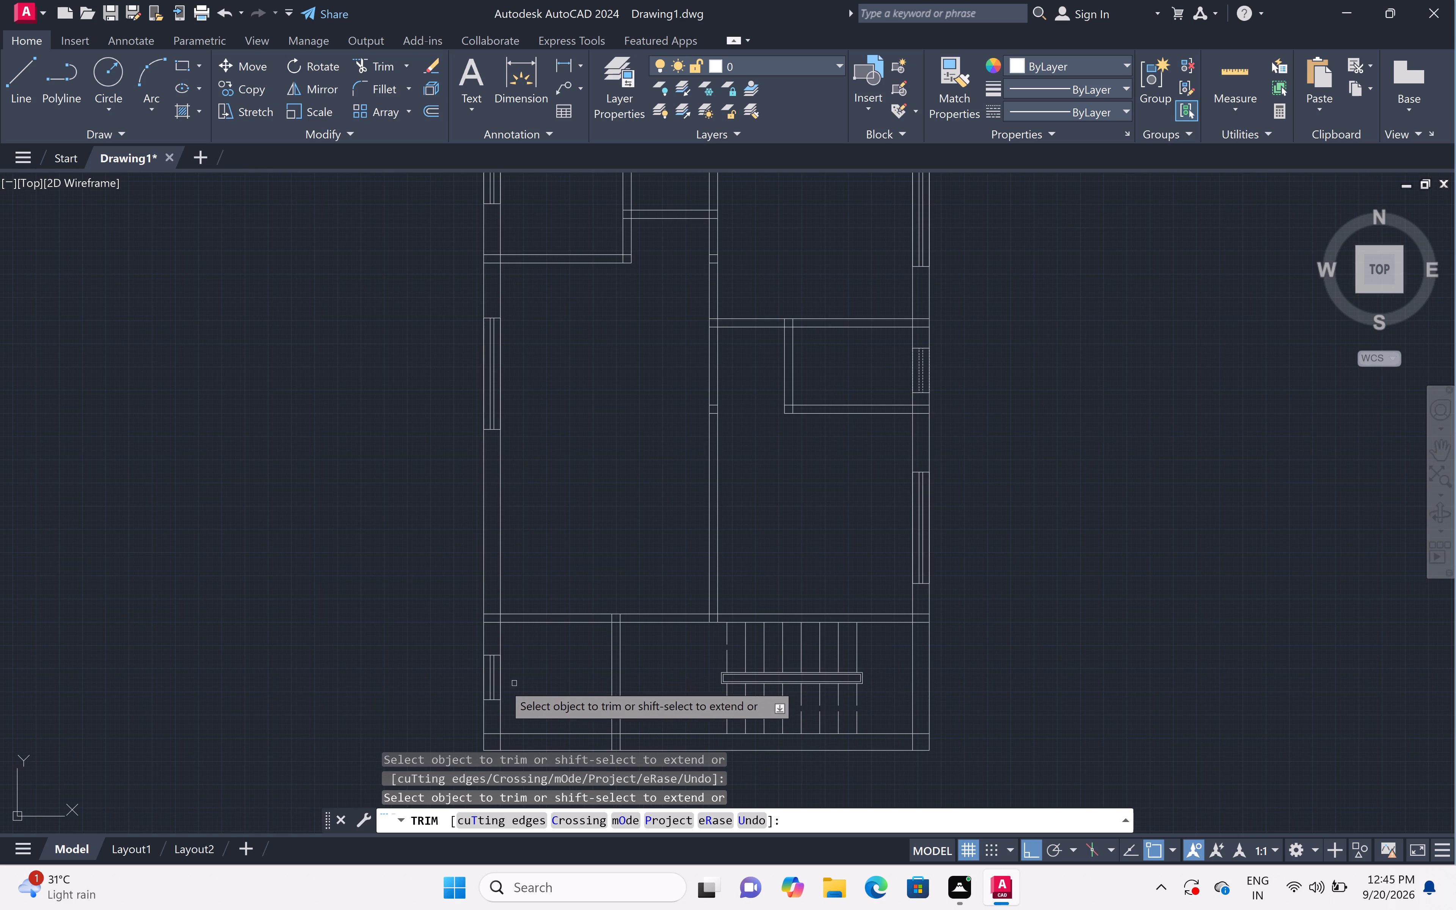
scroll(363, 665, "up", 1)
scroll(362, 664, "down", 1)
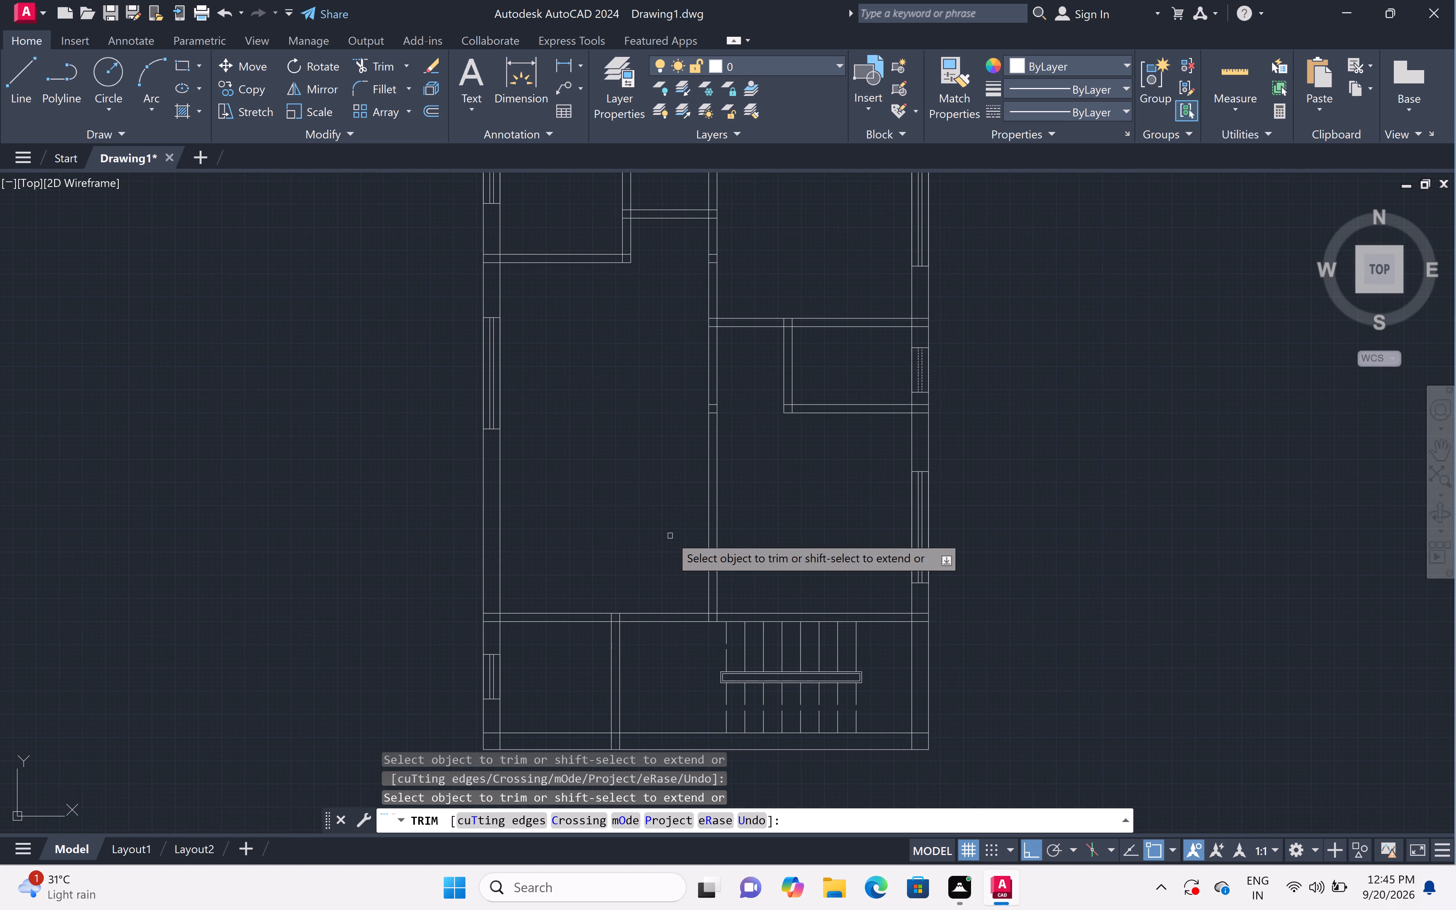
scroll(670, 536, "down", 1)
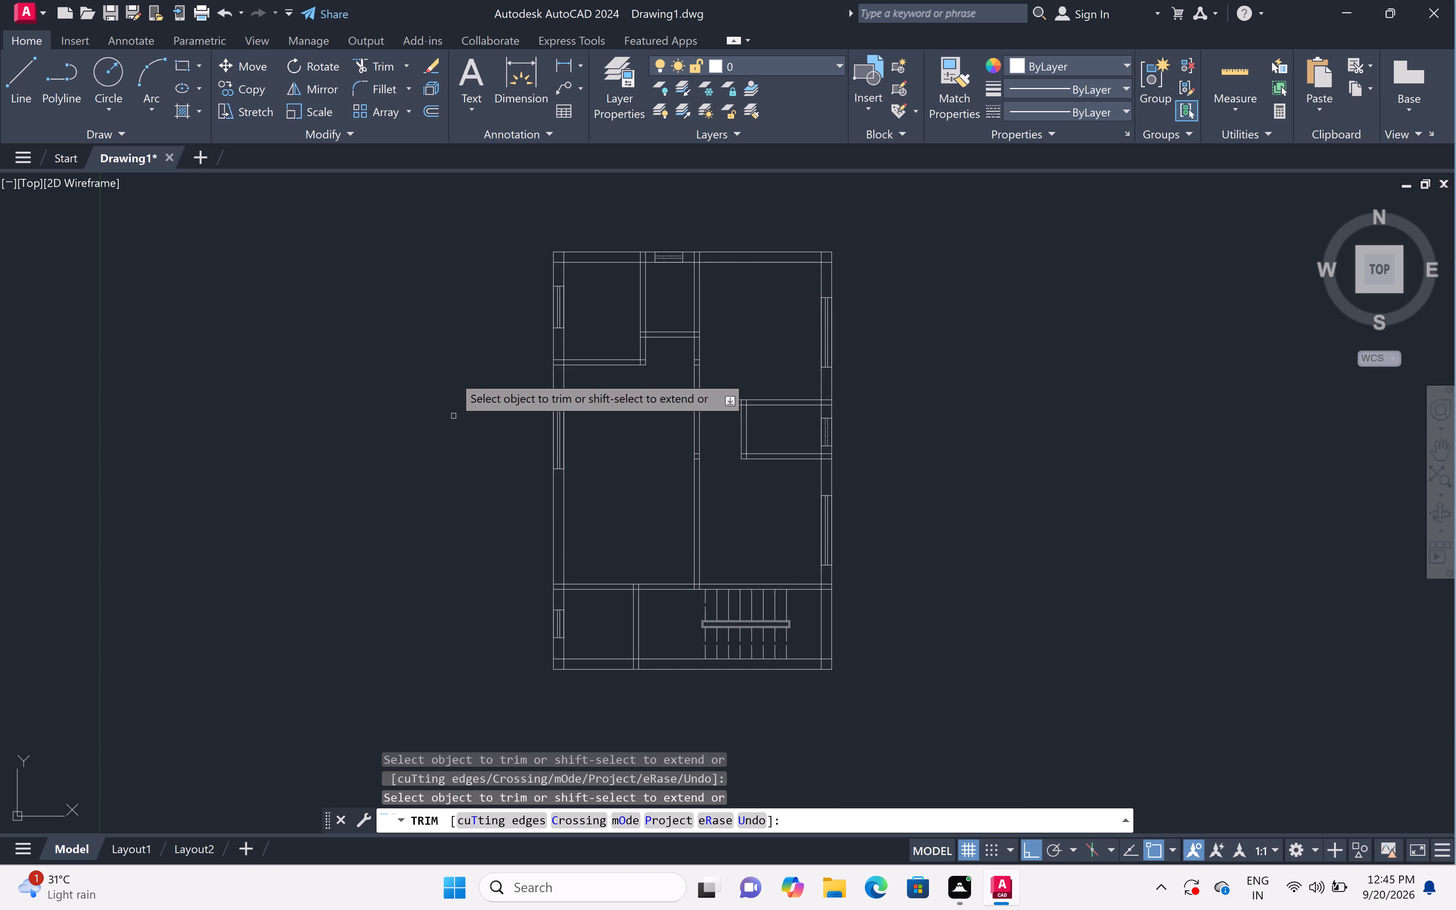
scroll(445, 240, "up", 1)
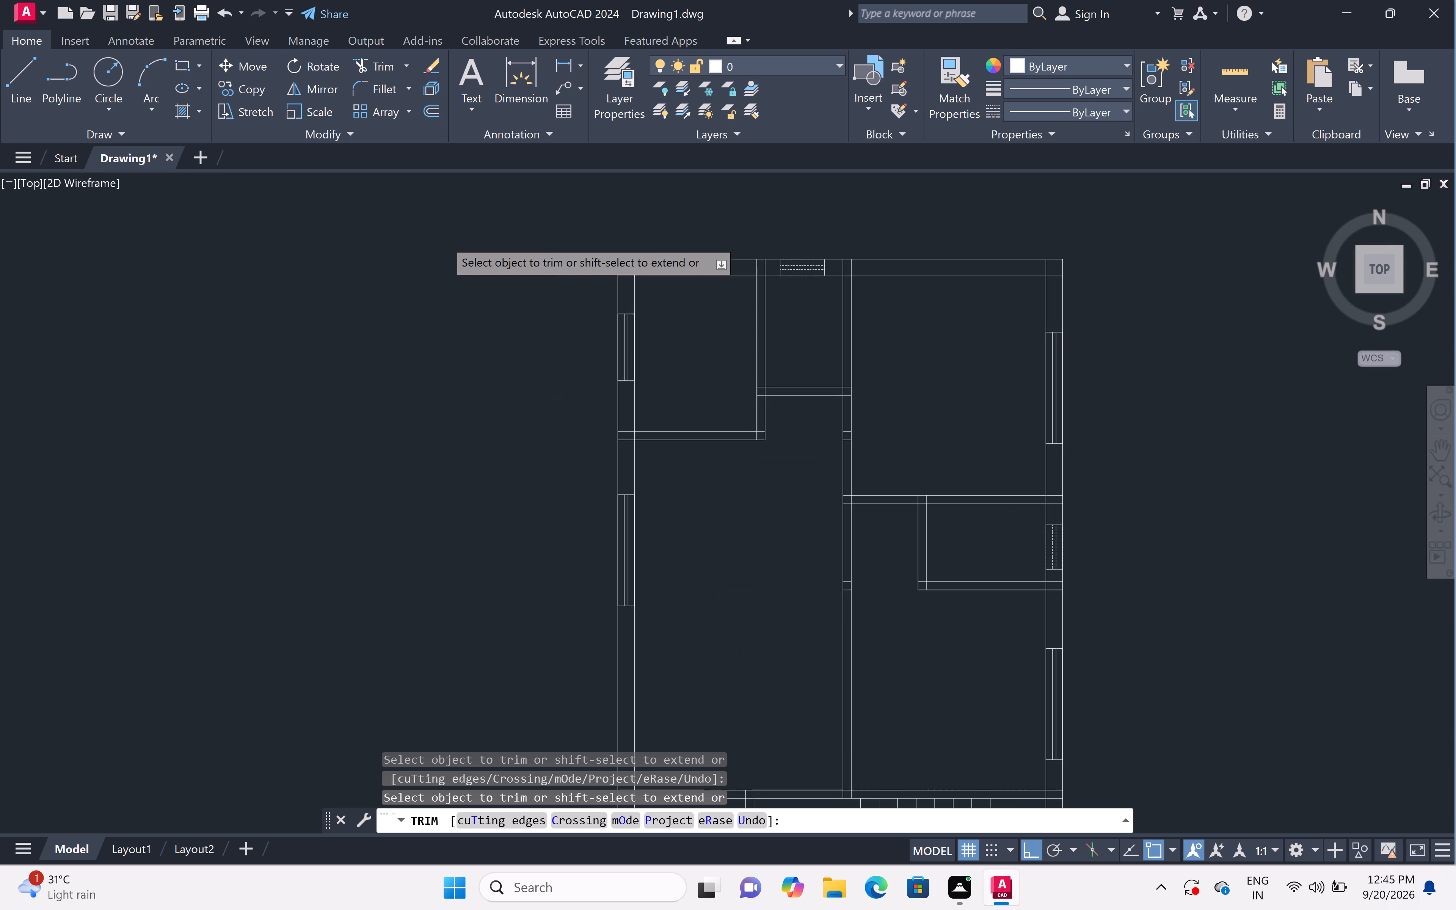
scroll(445, 240, "down", 1)
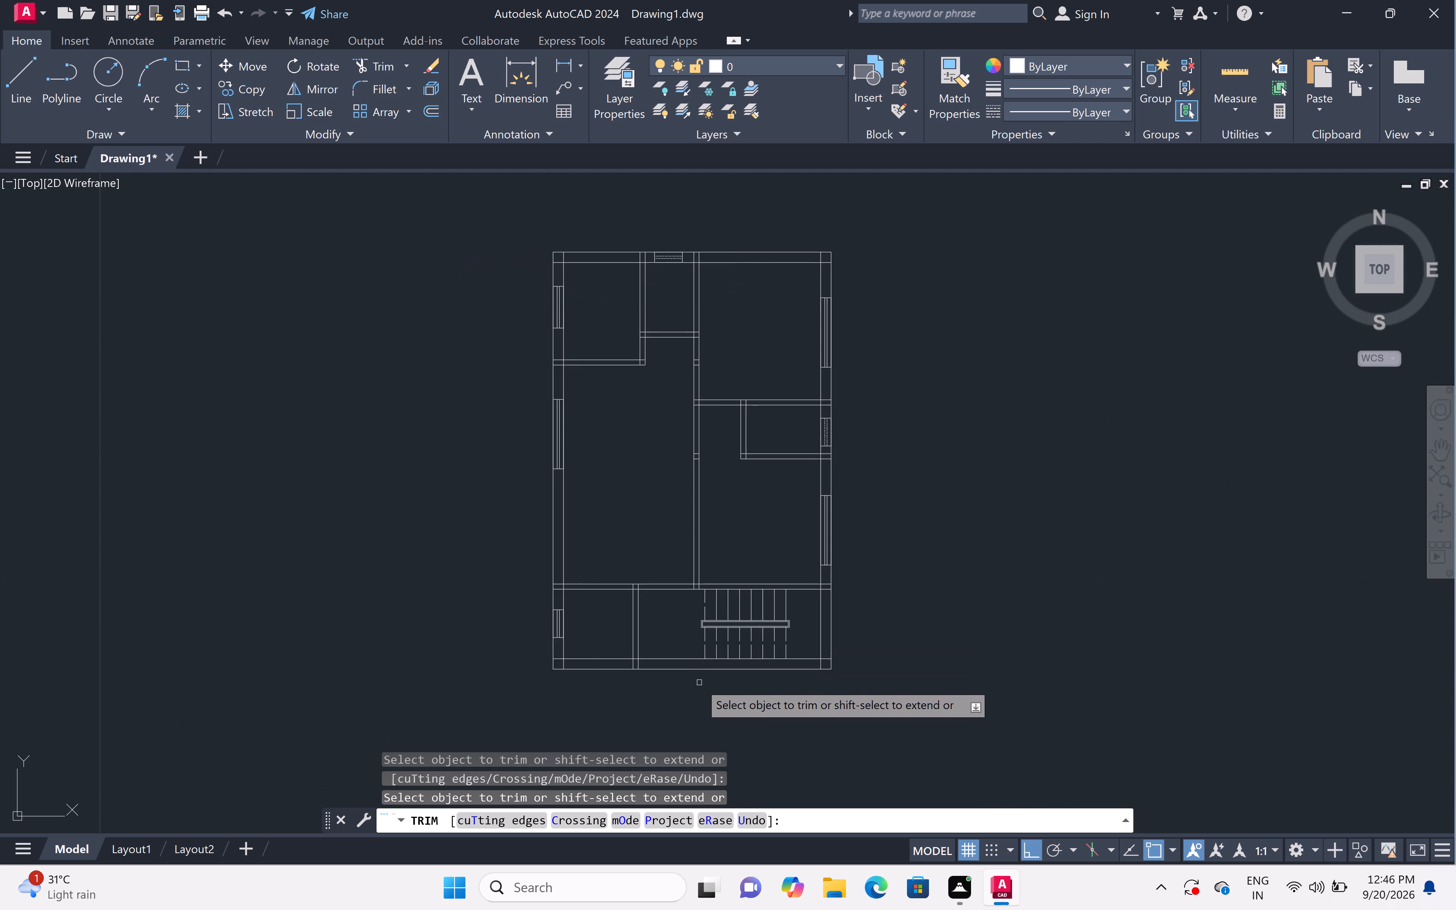
scroll(690, 656, "up", 1)
scroll(581, 363, "down", 2)
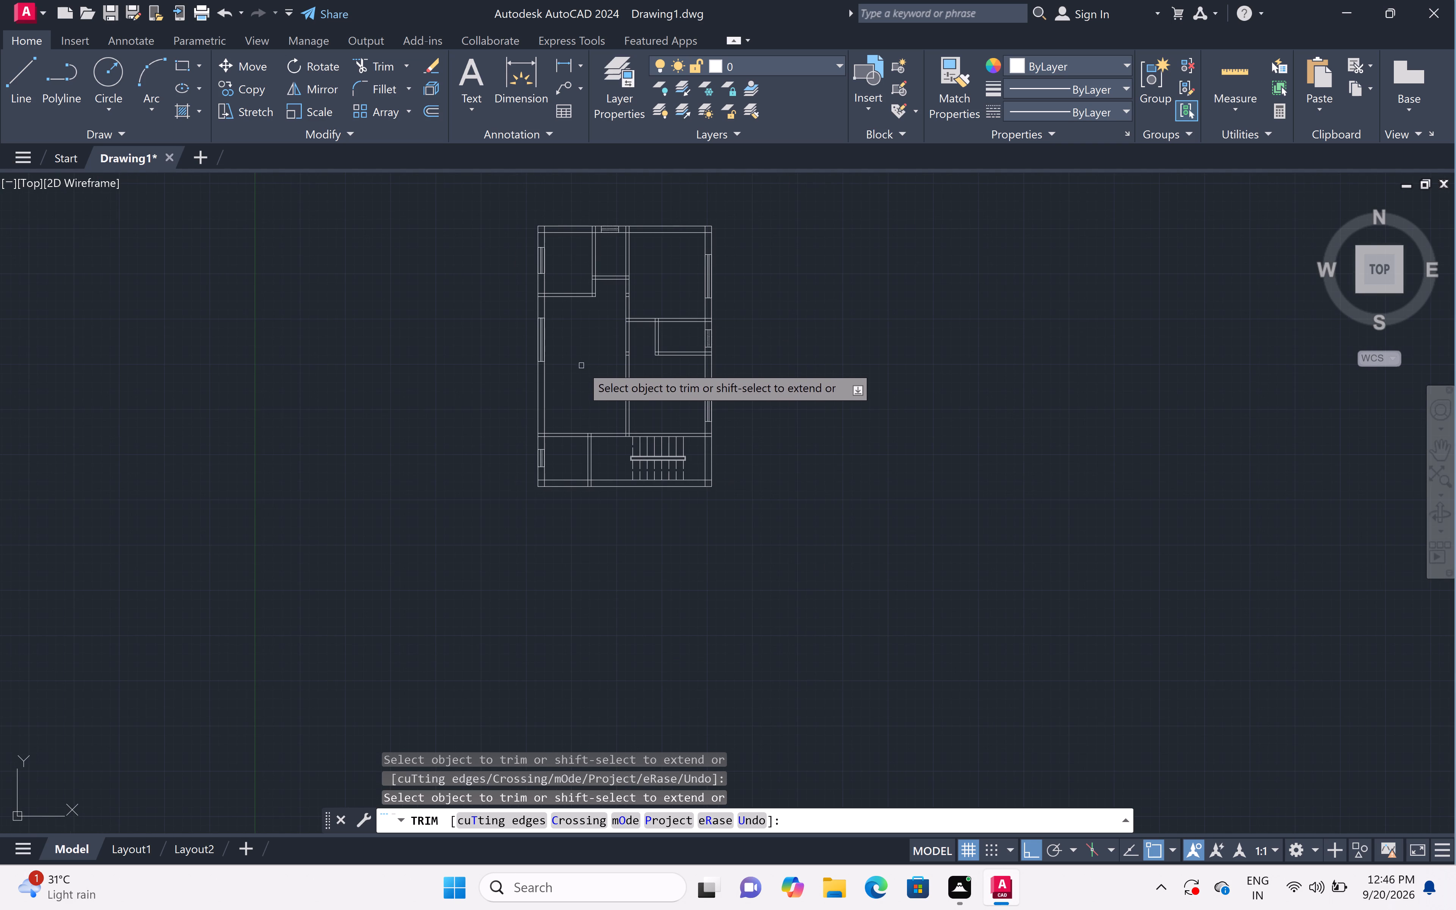
scroll(520, 201, "up", 1)
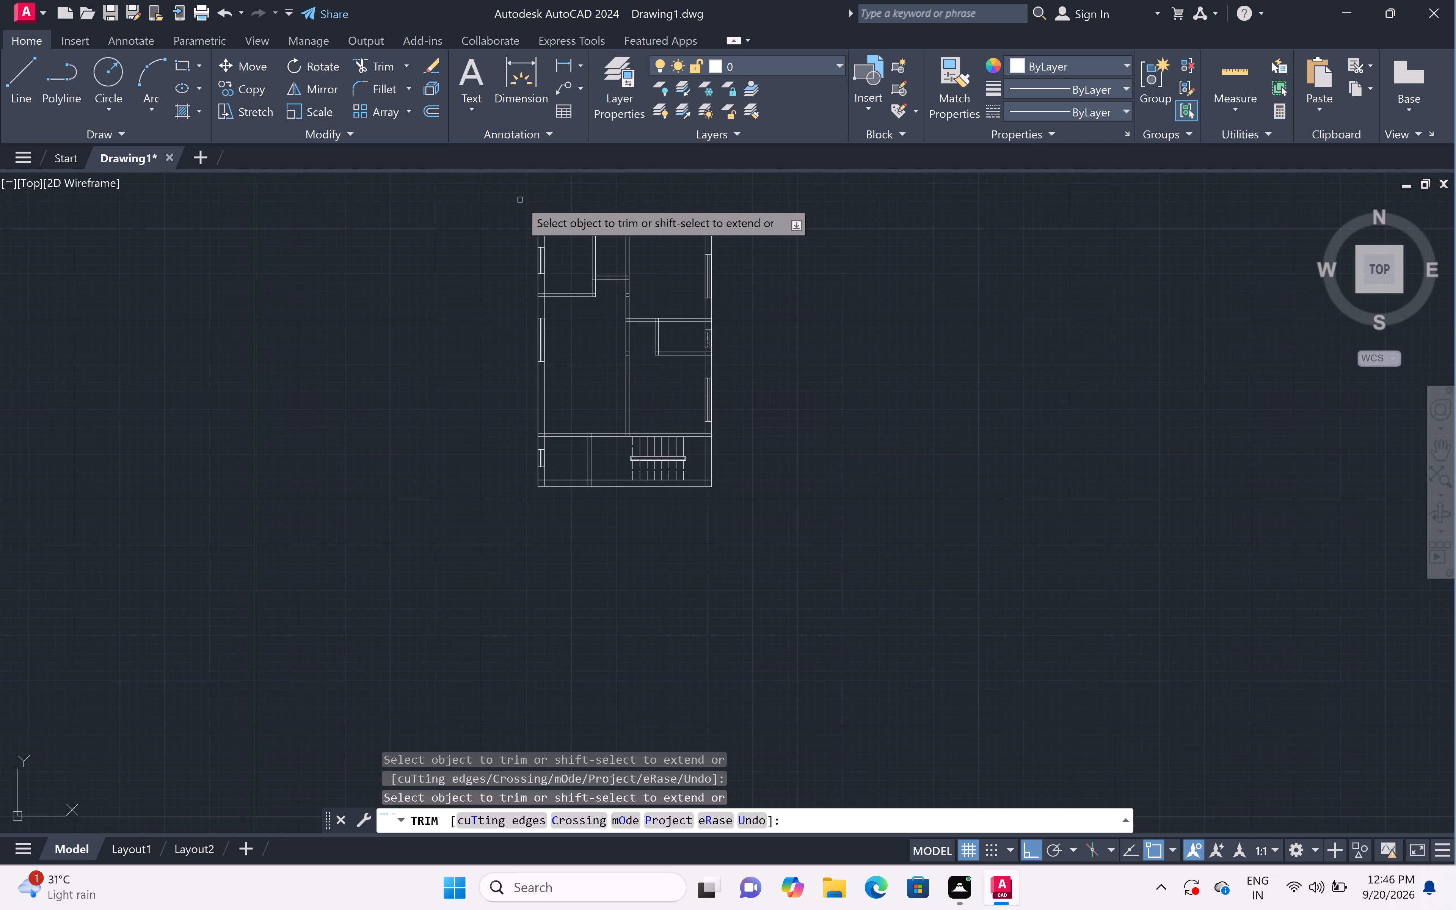
scroll(520, 201, "up", 1)
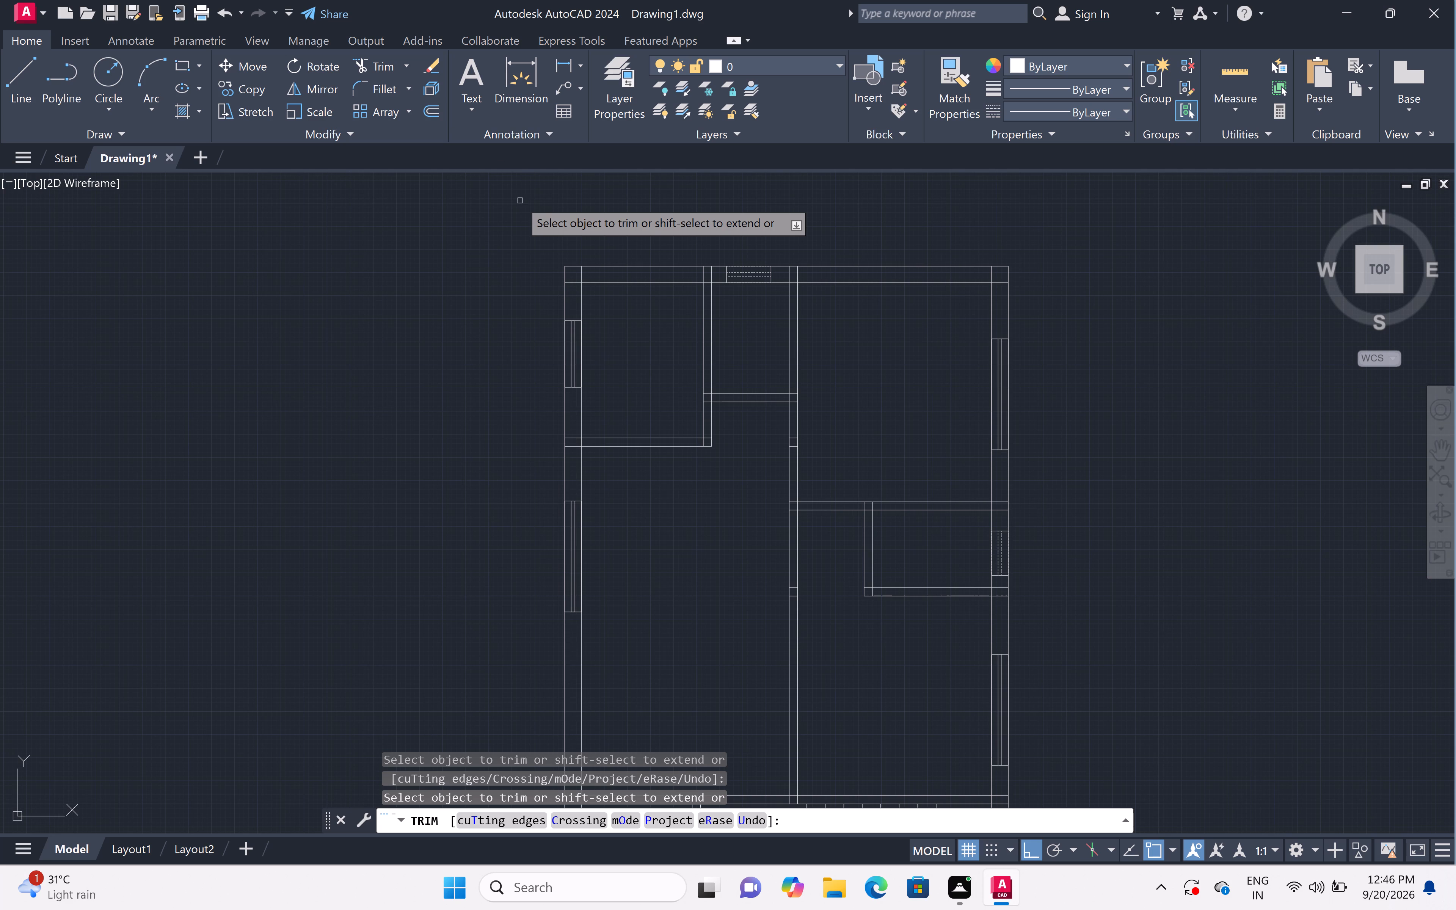
scroll(520, 201, "down", 1)
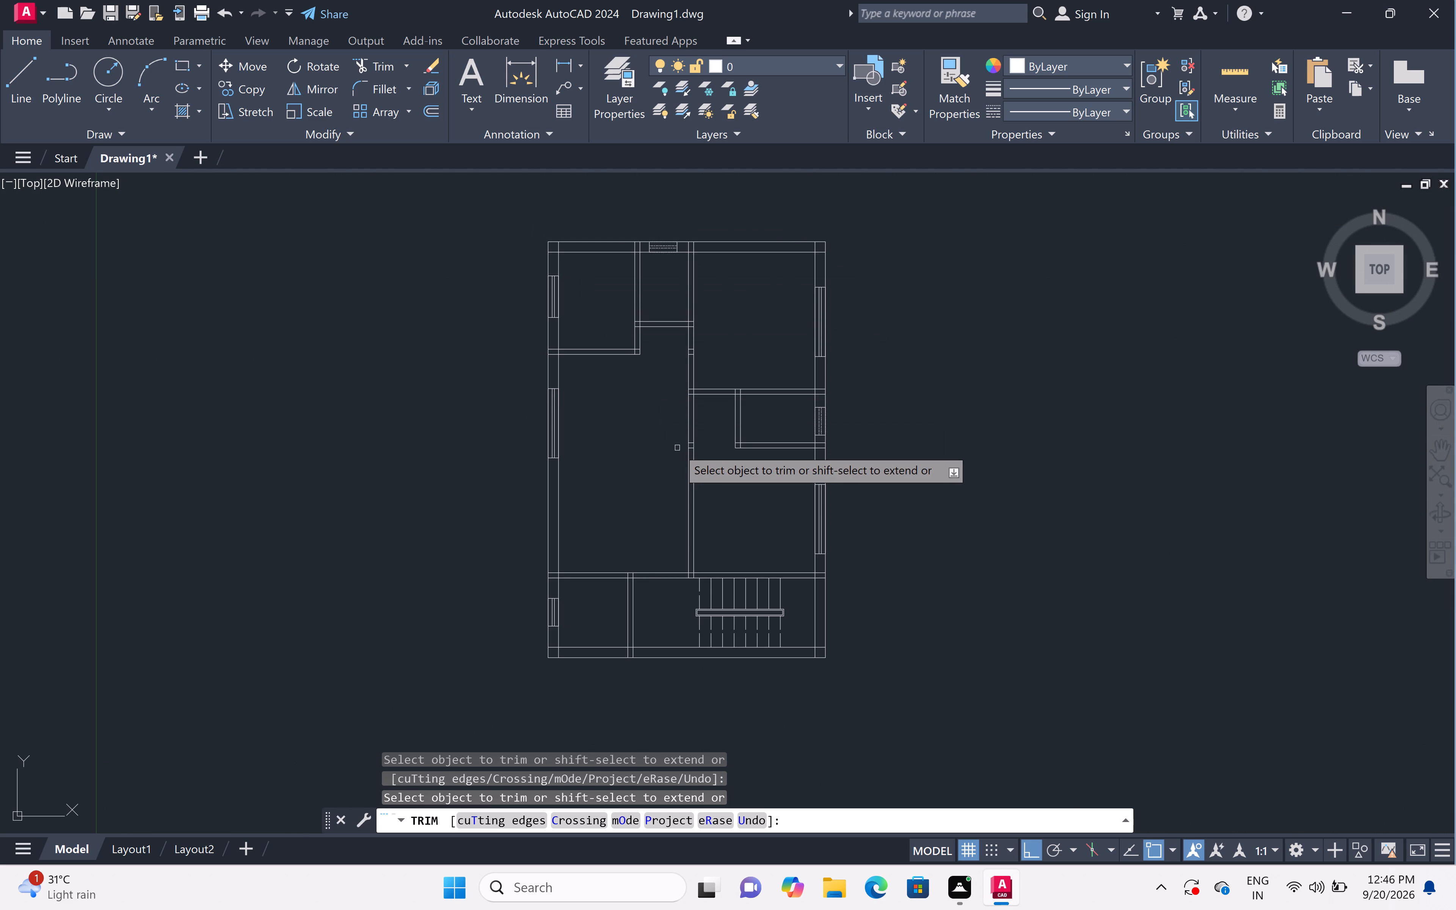
scroll(677, 448, "up", 1)
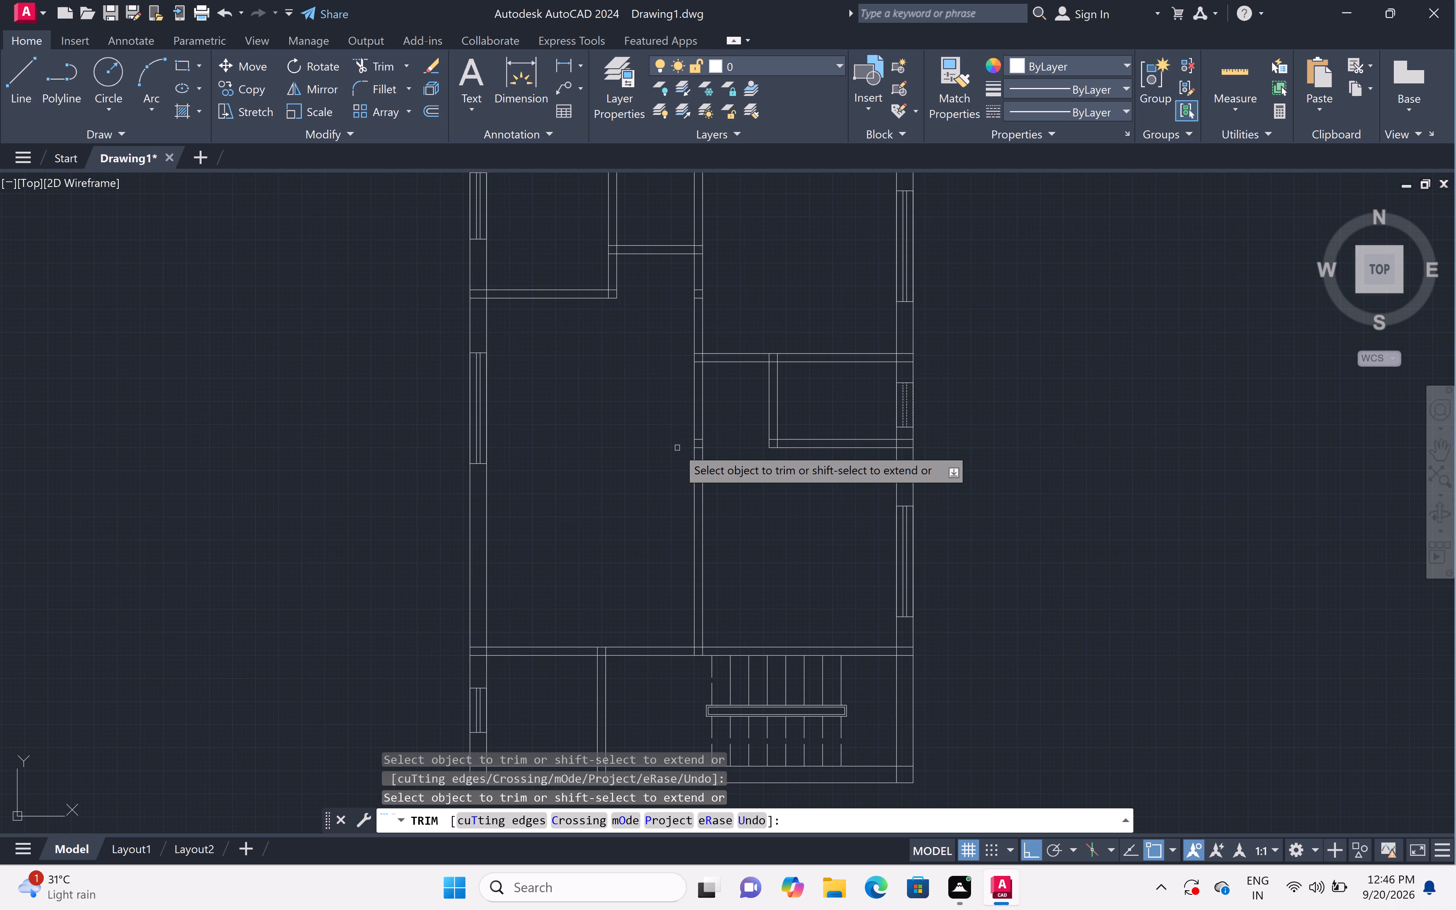
scroll(677, 448, "up", 1)
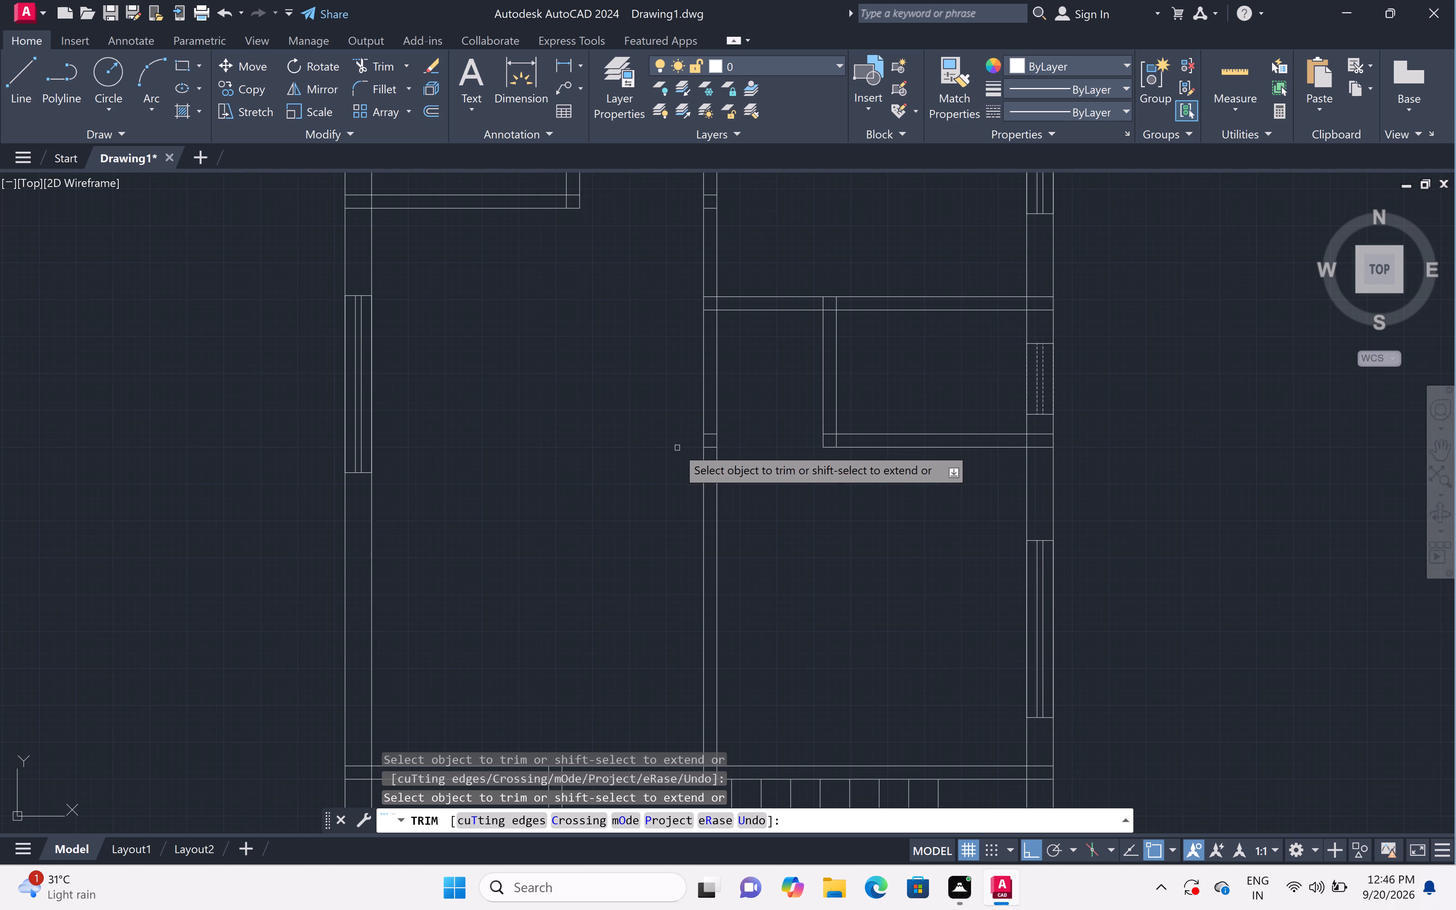
scroll(677, 448, "down", 1)
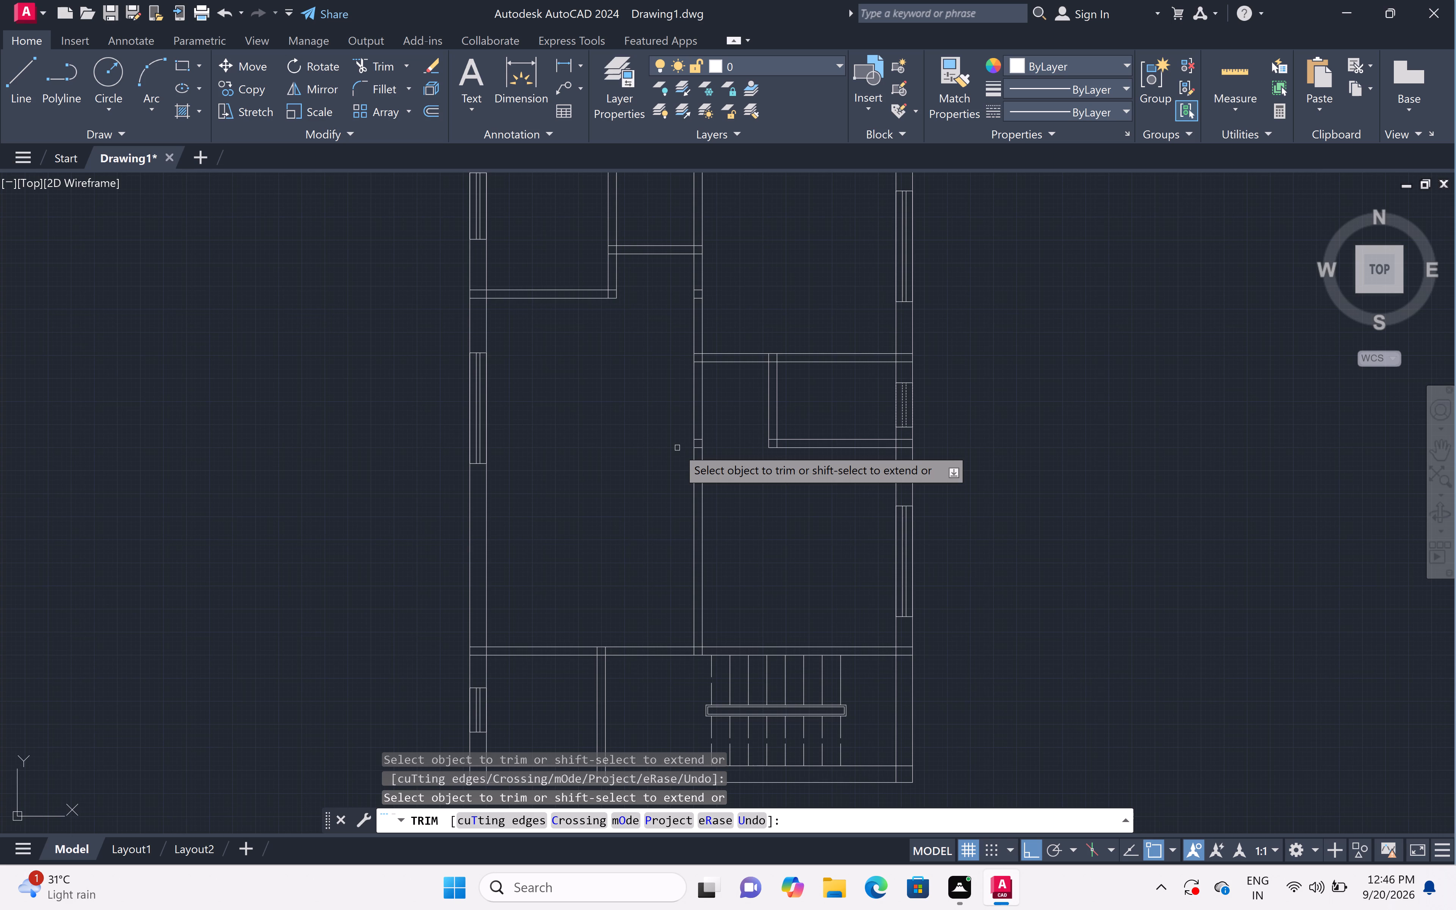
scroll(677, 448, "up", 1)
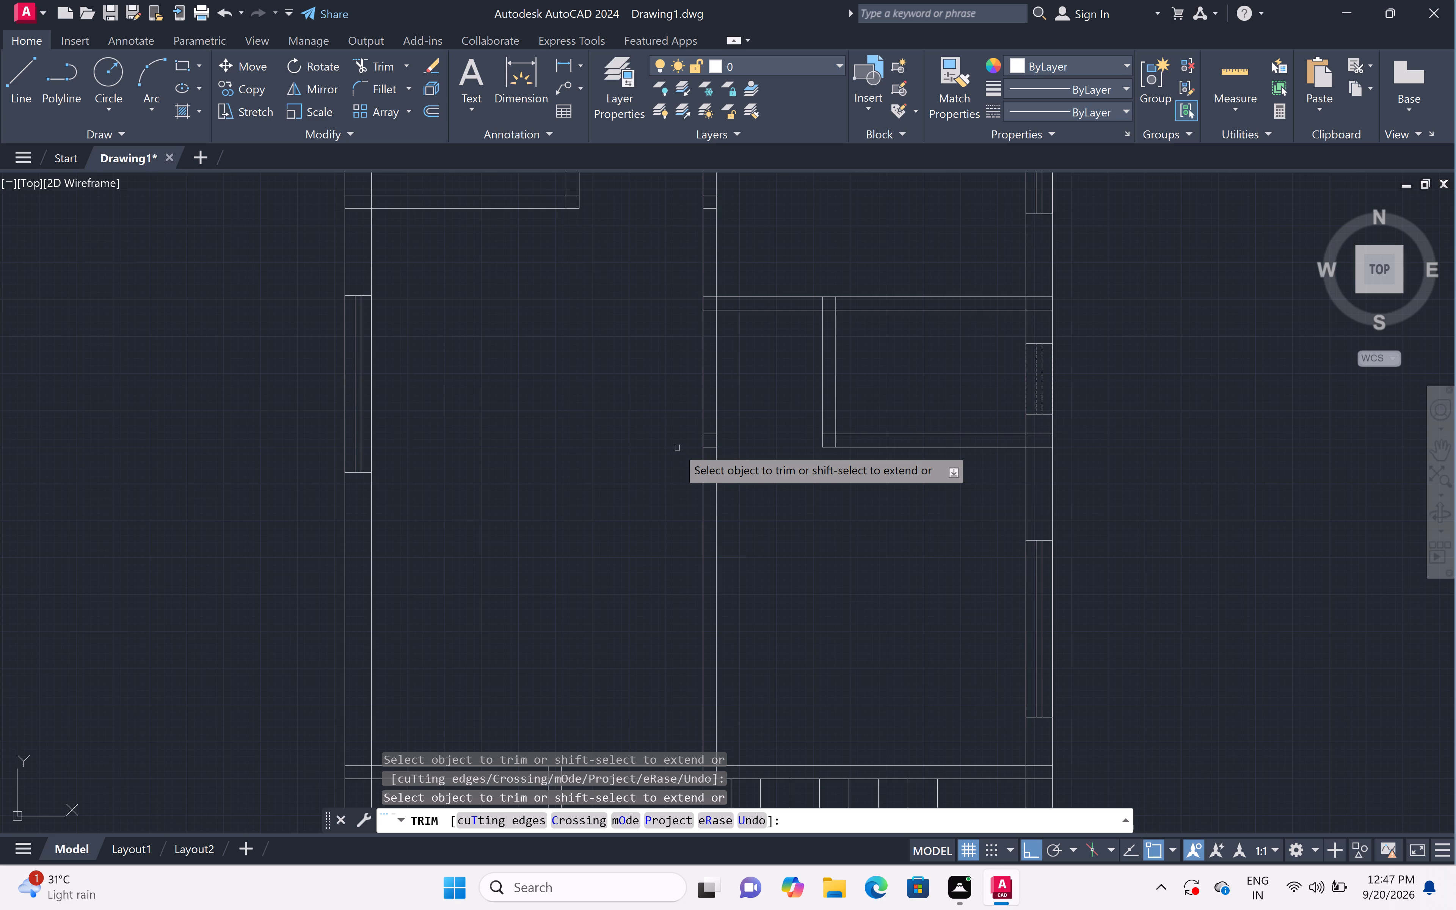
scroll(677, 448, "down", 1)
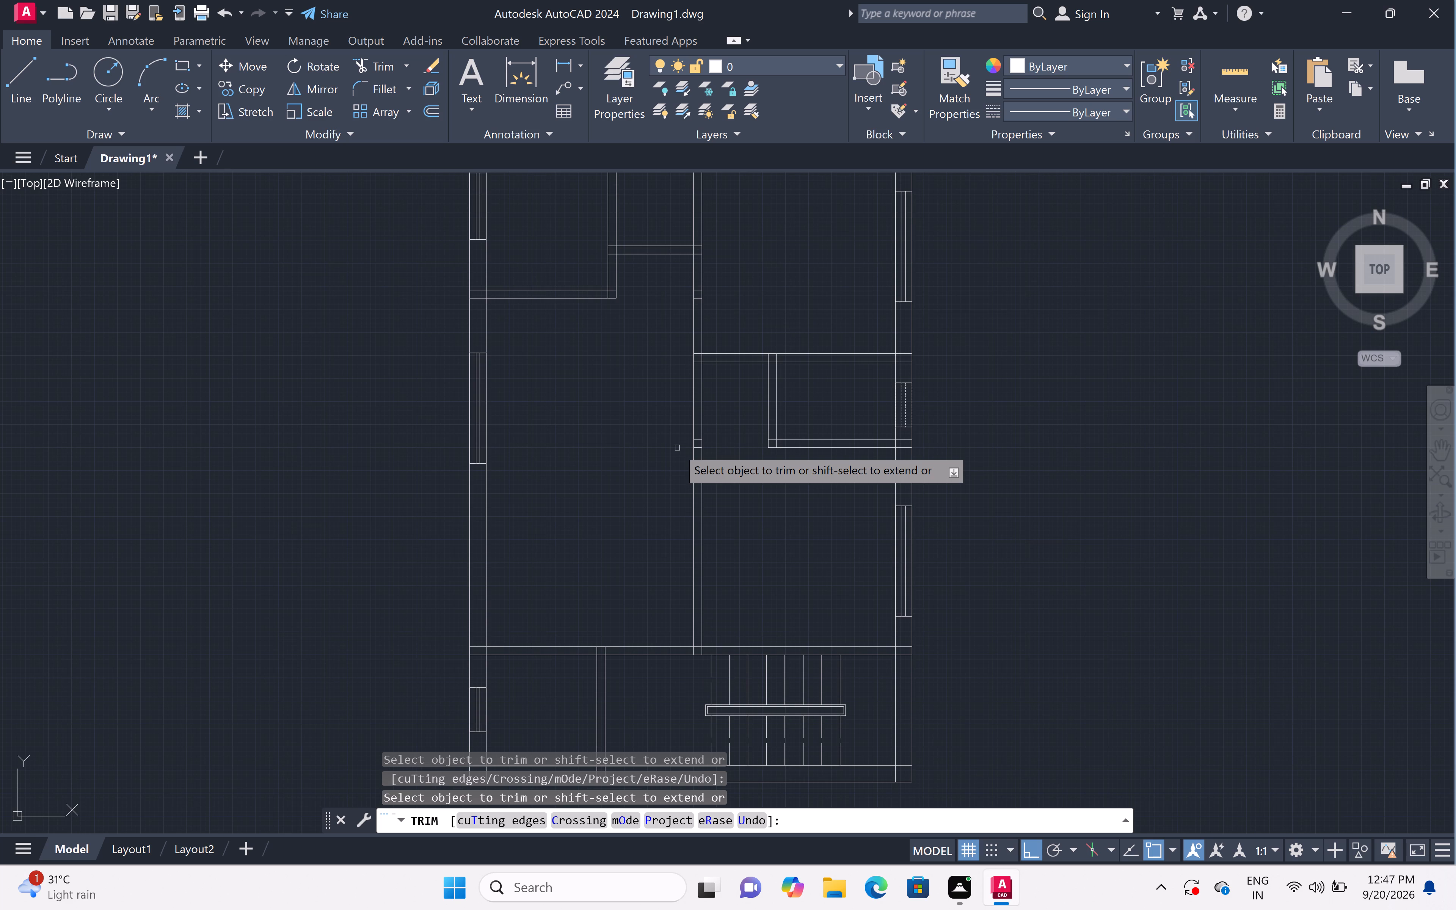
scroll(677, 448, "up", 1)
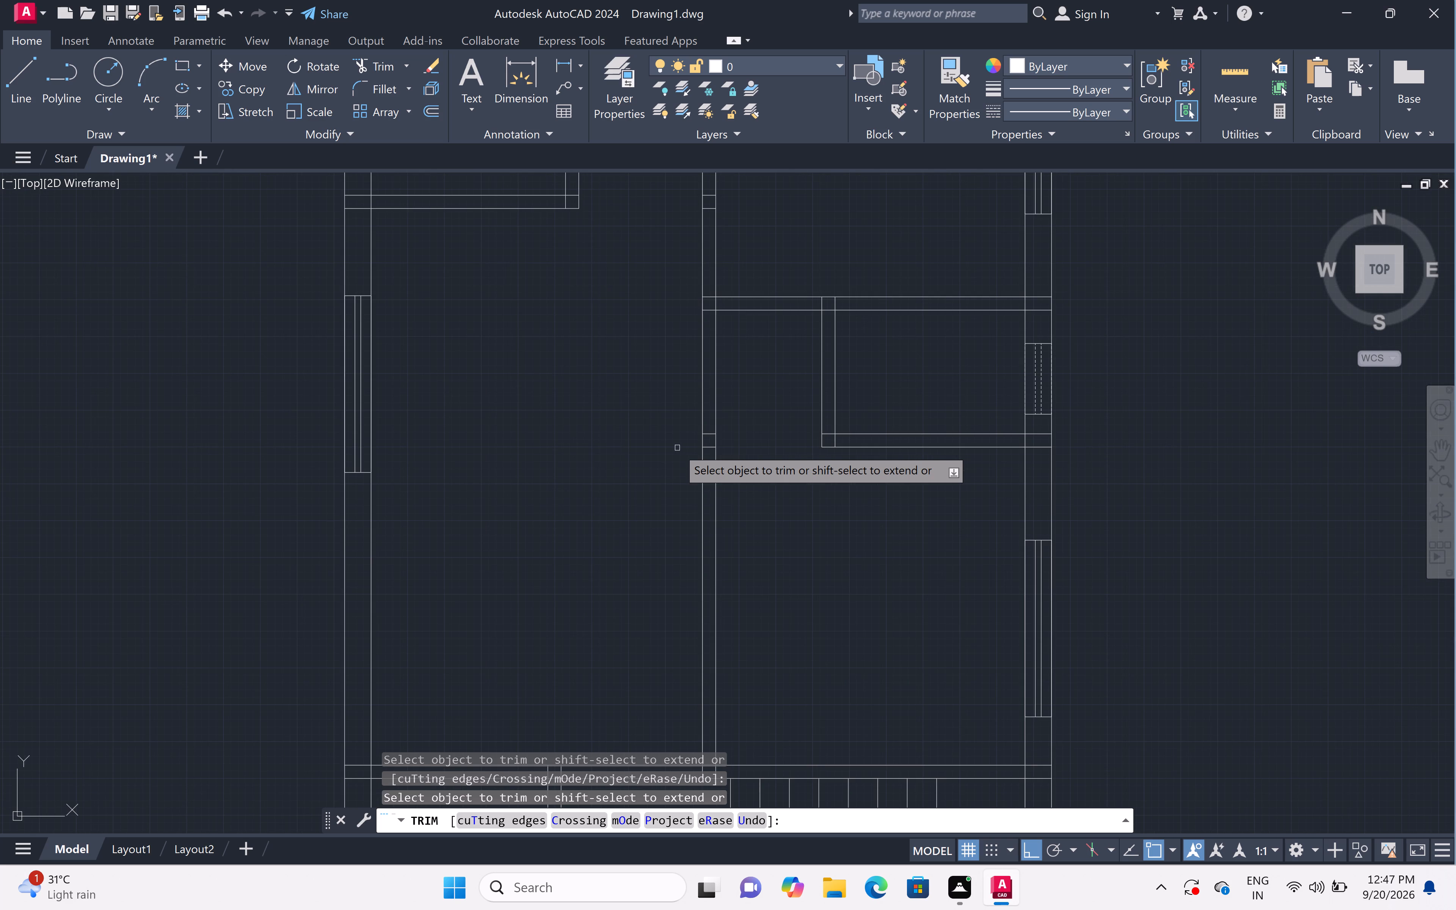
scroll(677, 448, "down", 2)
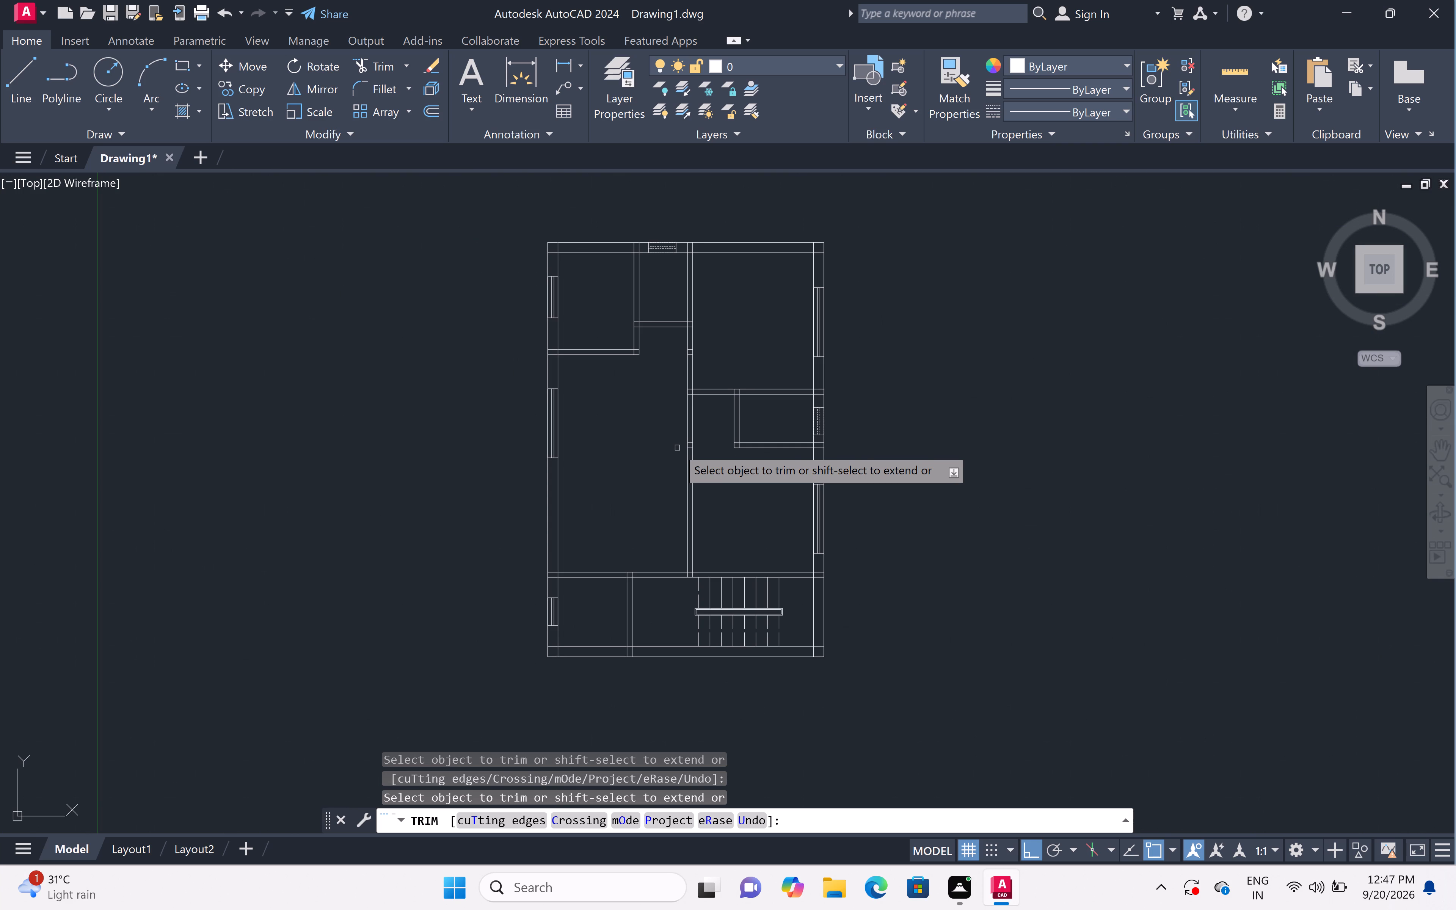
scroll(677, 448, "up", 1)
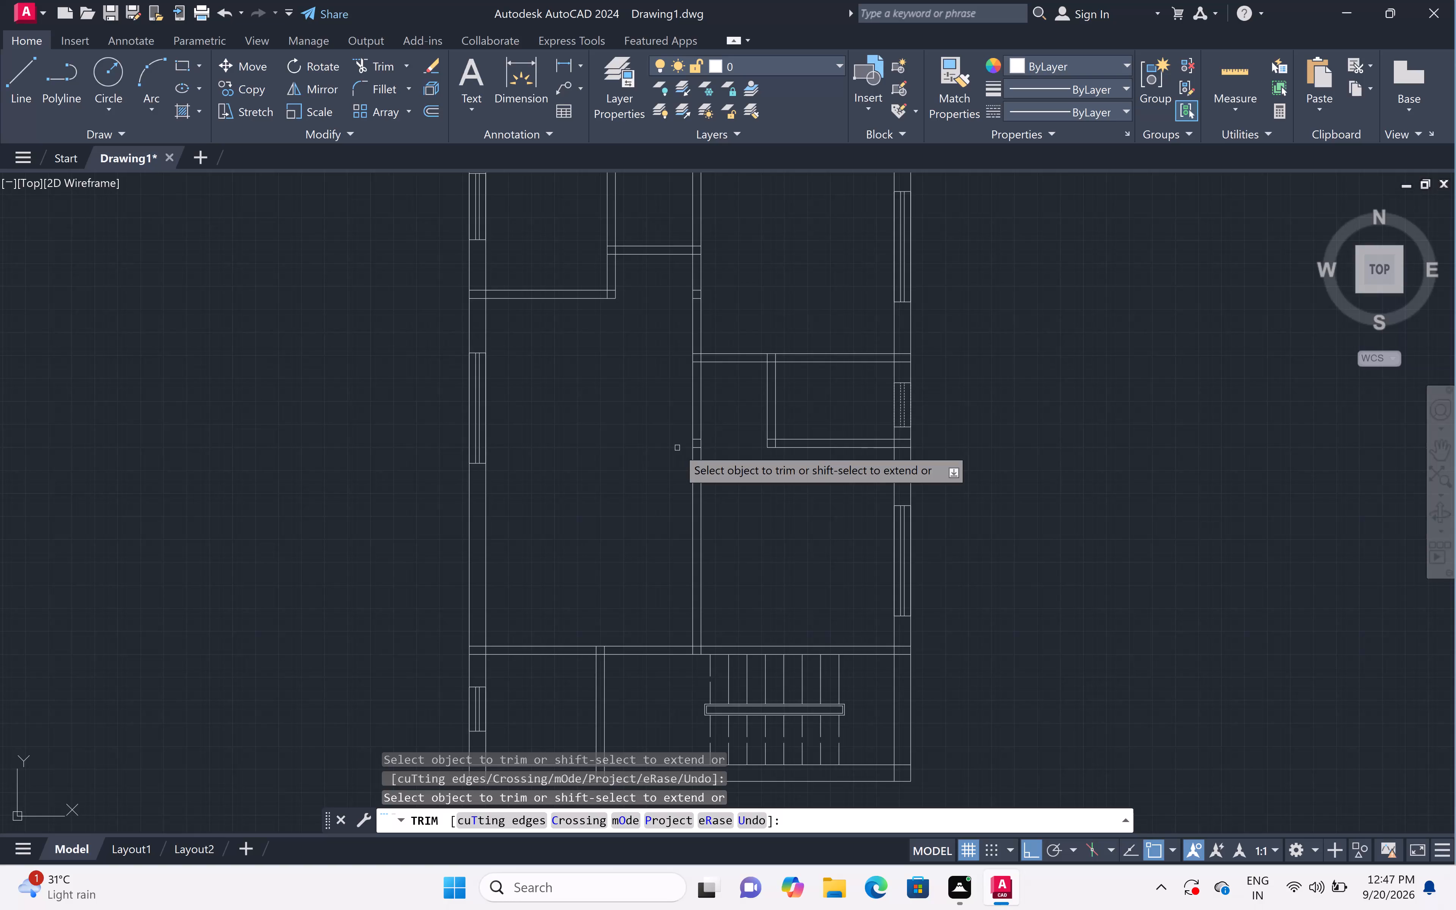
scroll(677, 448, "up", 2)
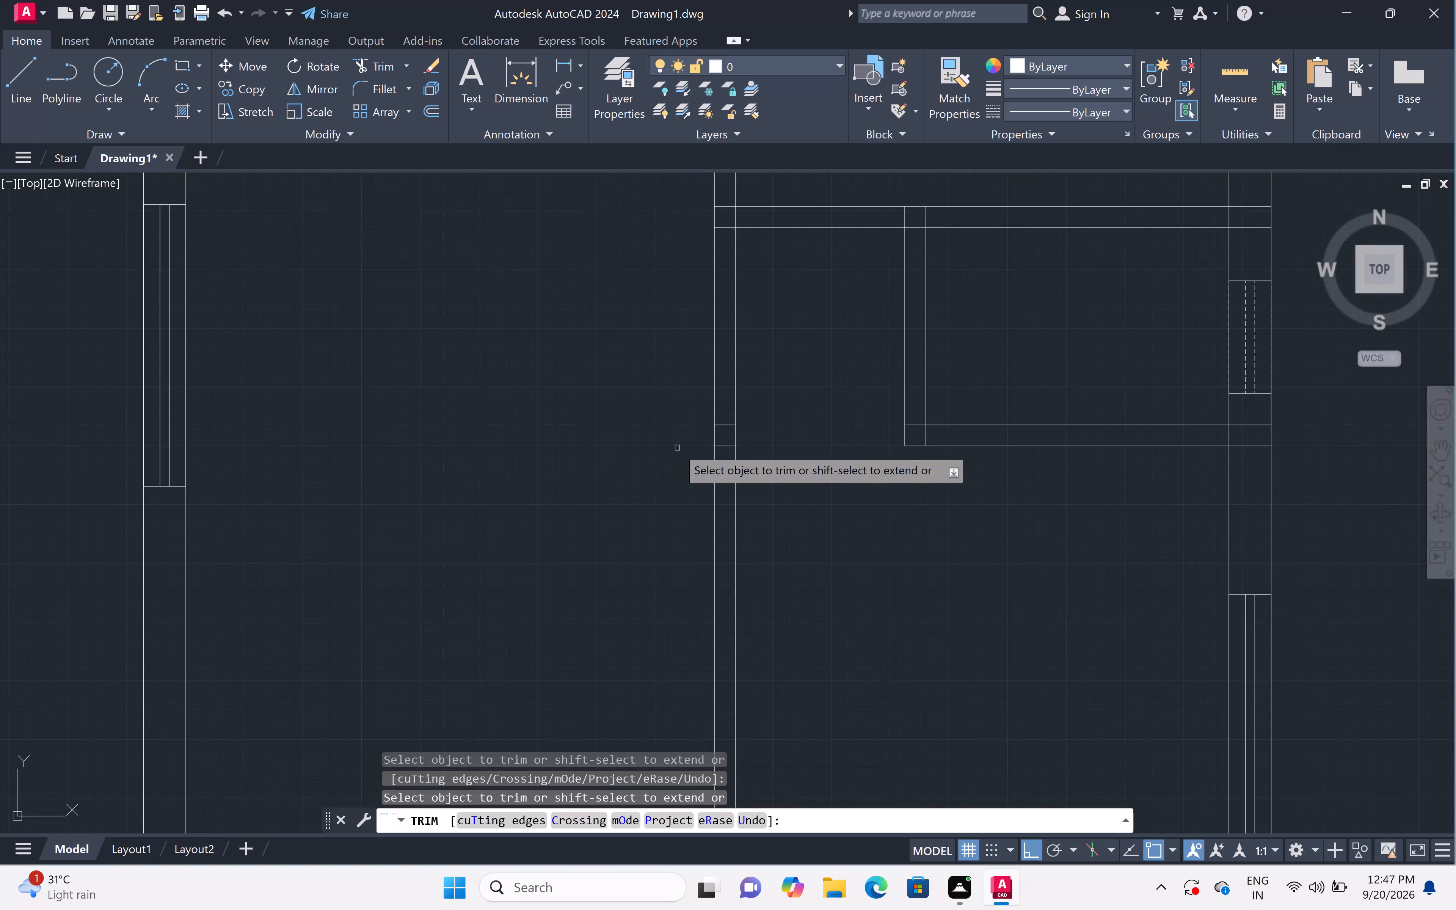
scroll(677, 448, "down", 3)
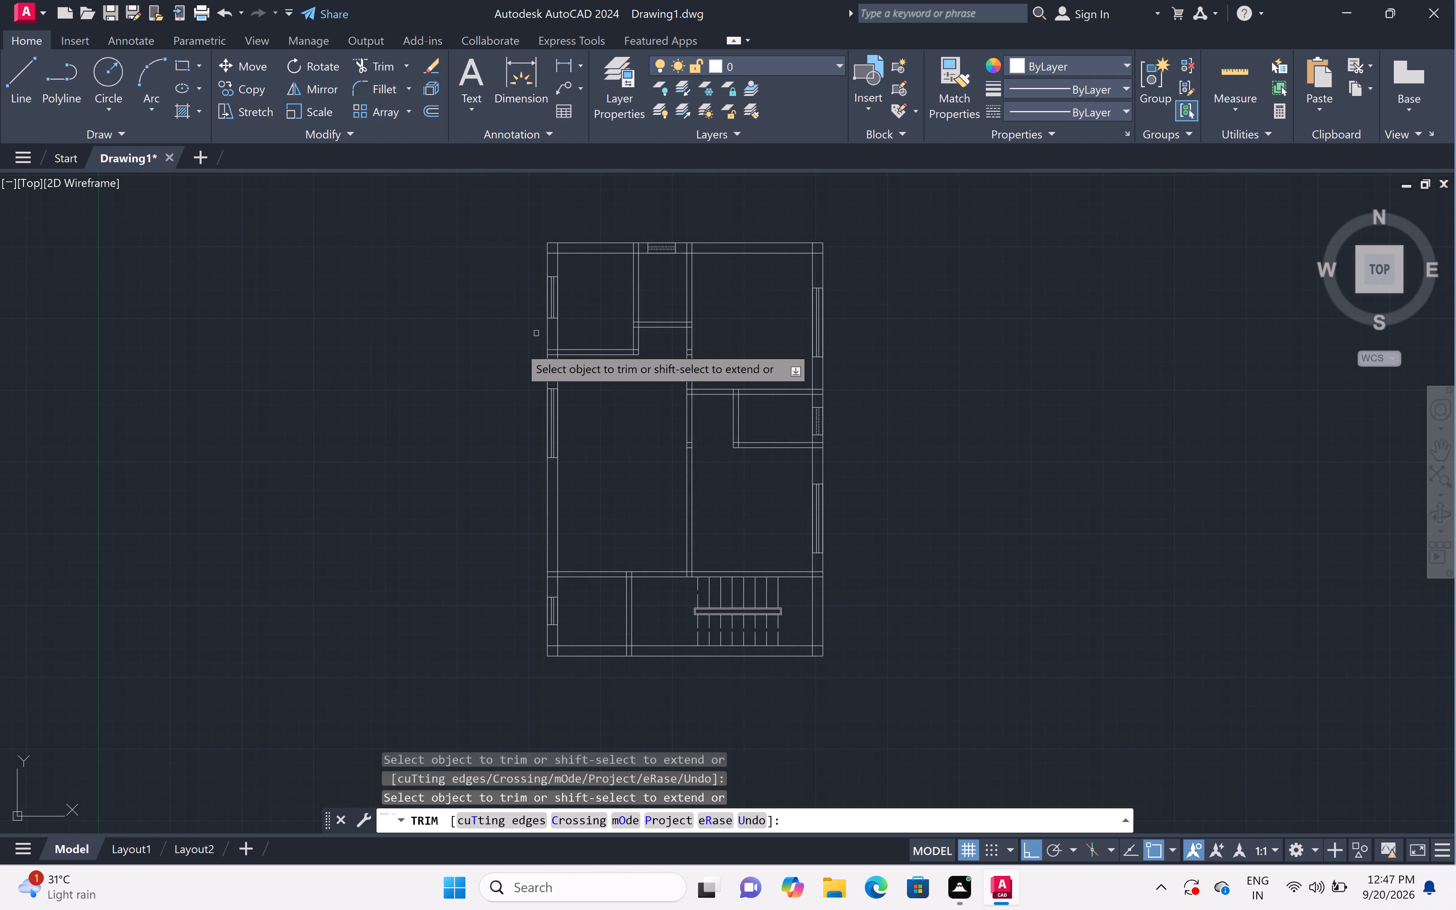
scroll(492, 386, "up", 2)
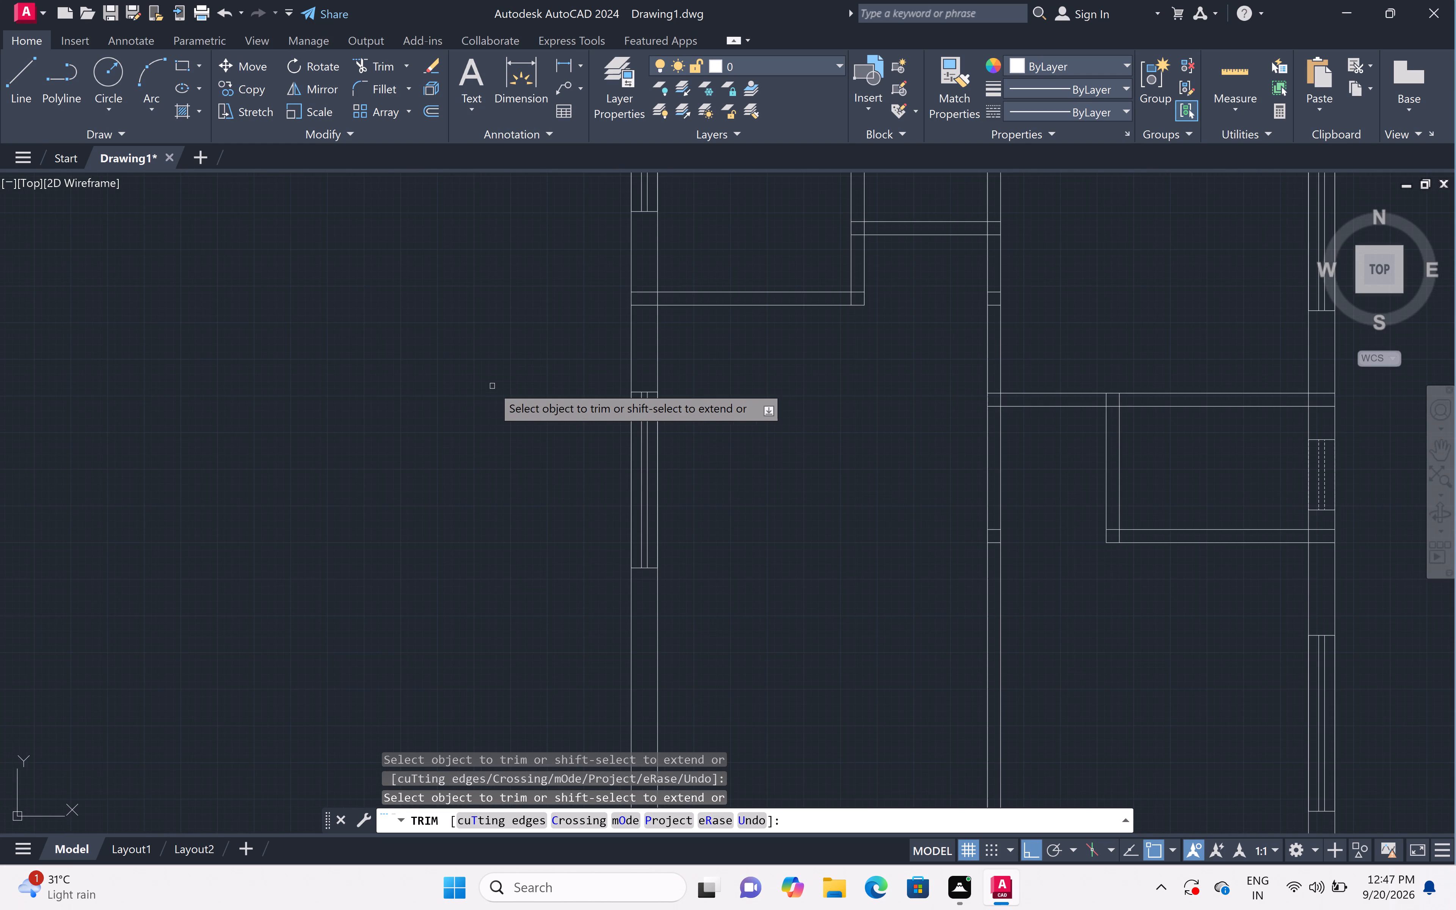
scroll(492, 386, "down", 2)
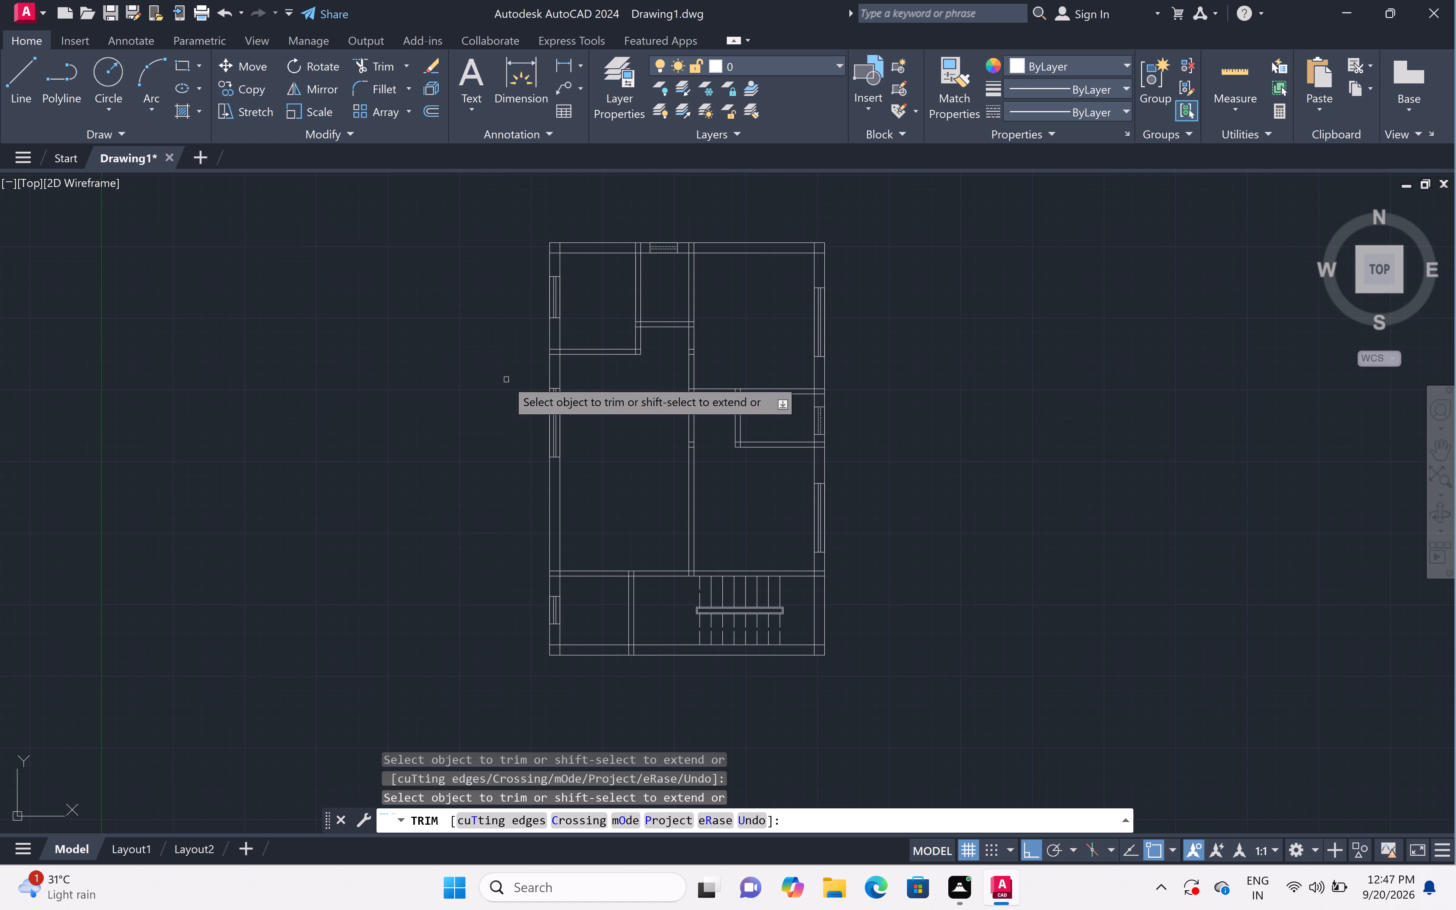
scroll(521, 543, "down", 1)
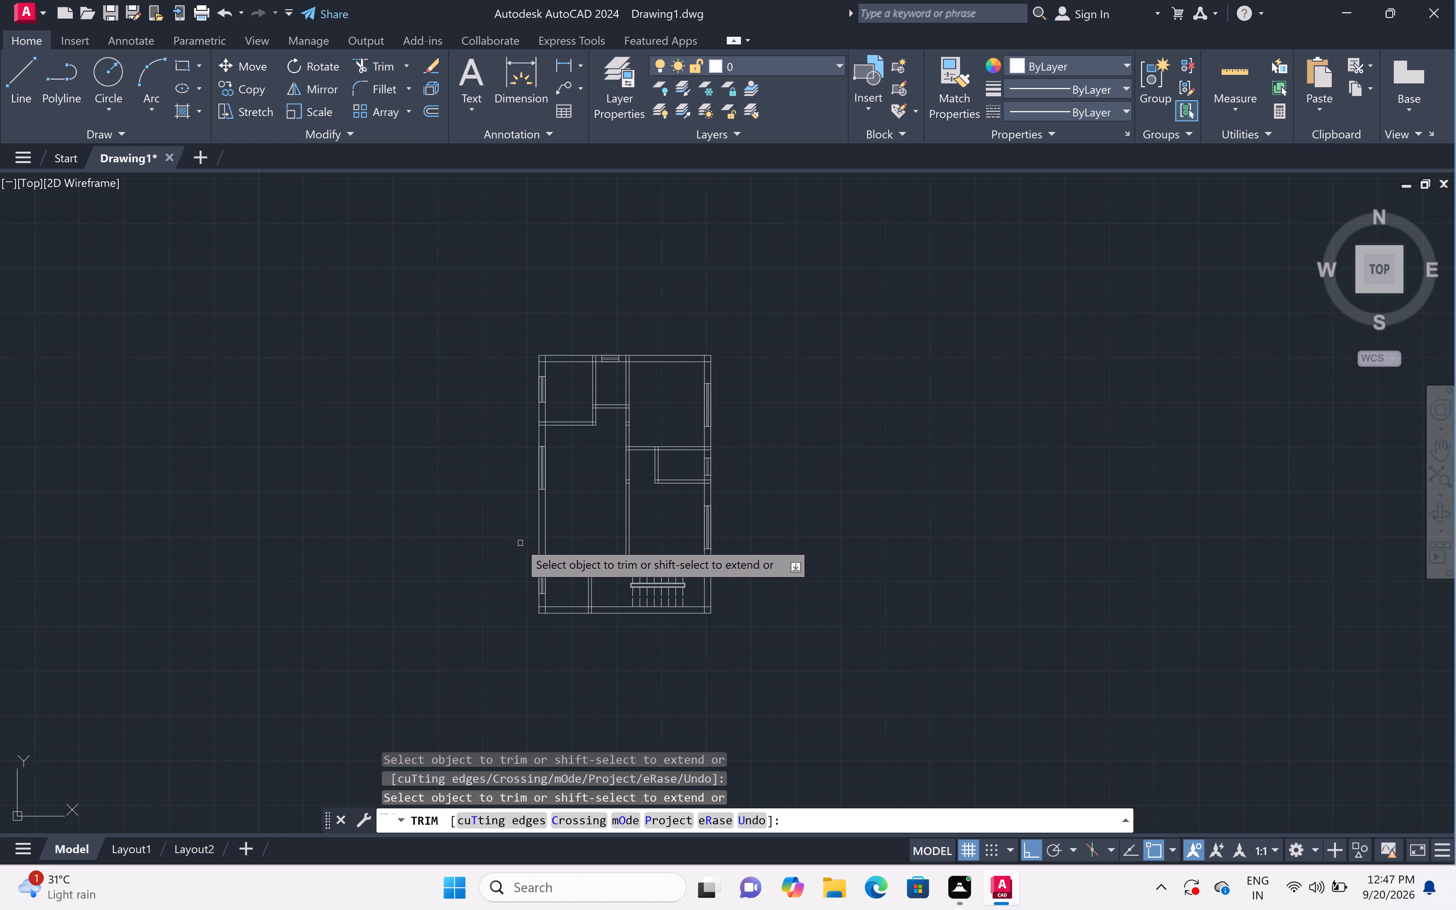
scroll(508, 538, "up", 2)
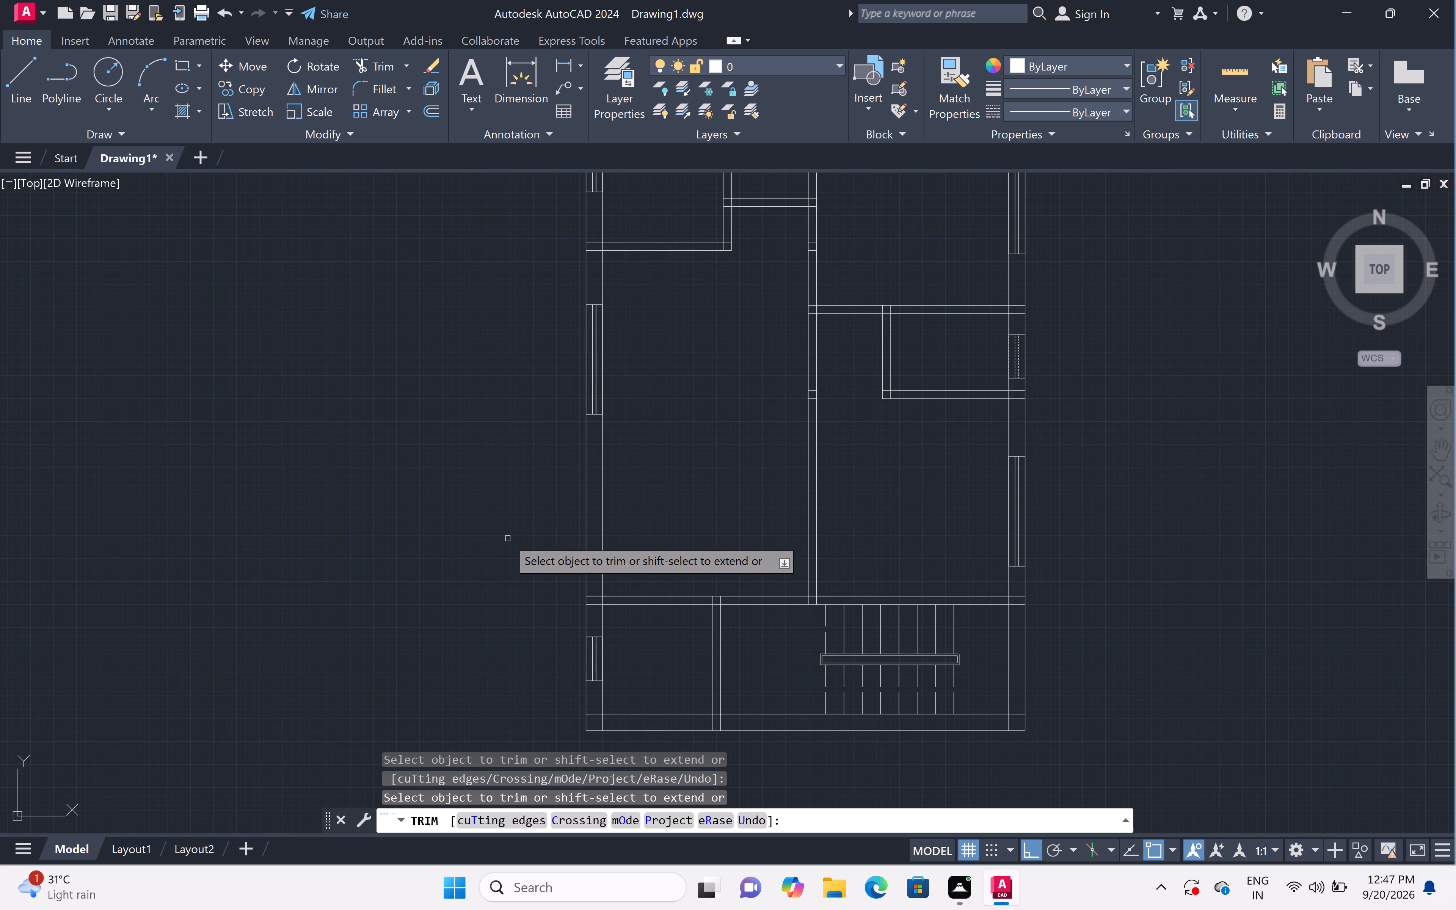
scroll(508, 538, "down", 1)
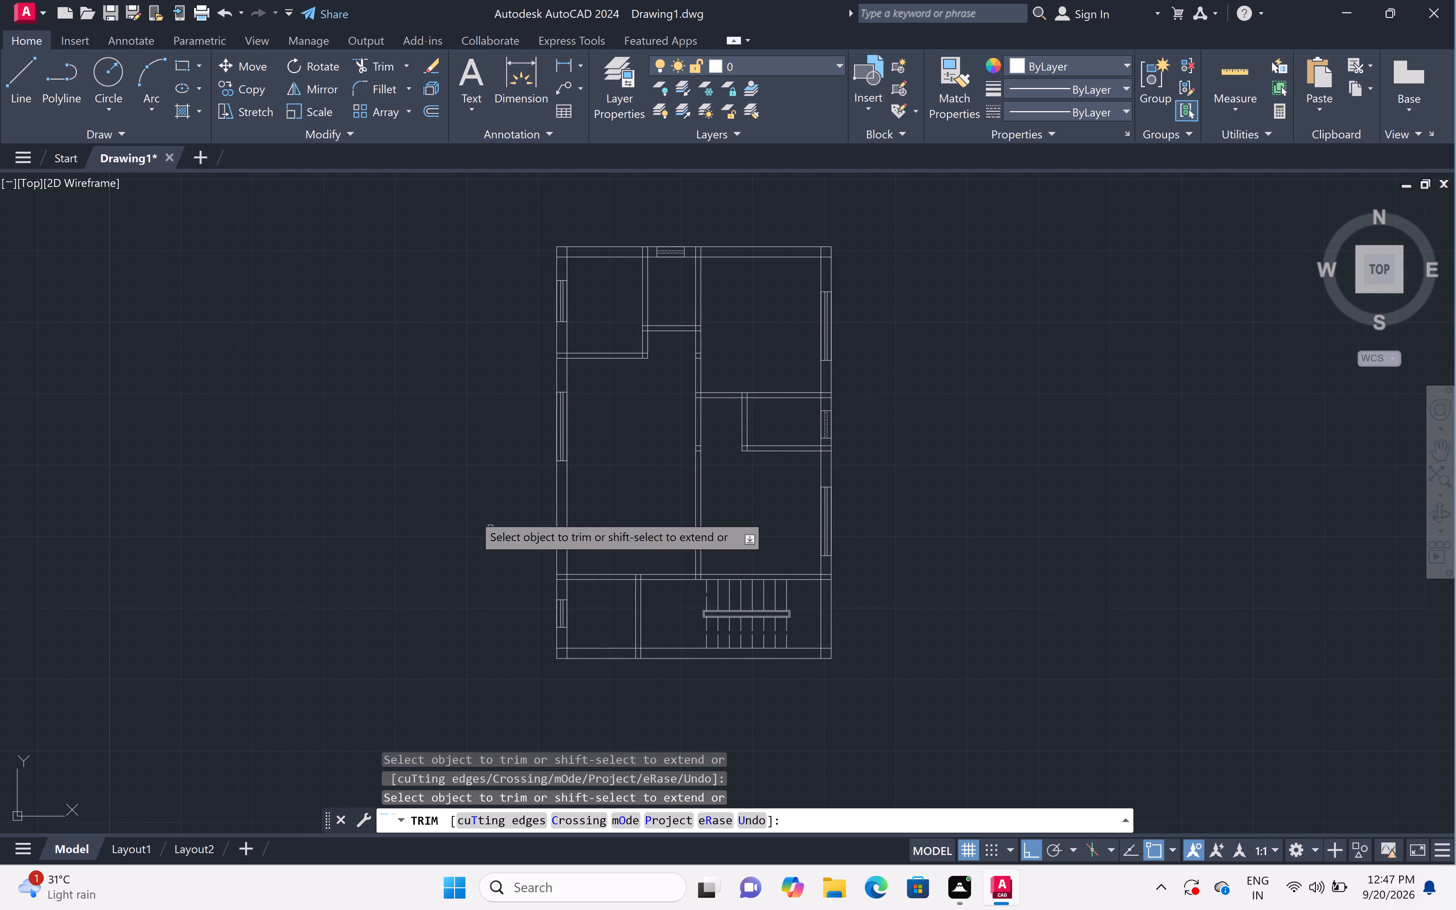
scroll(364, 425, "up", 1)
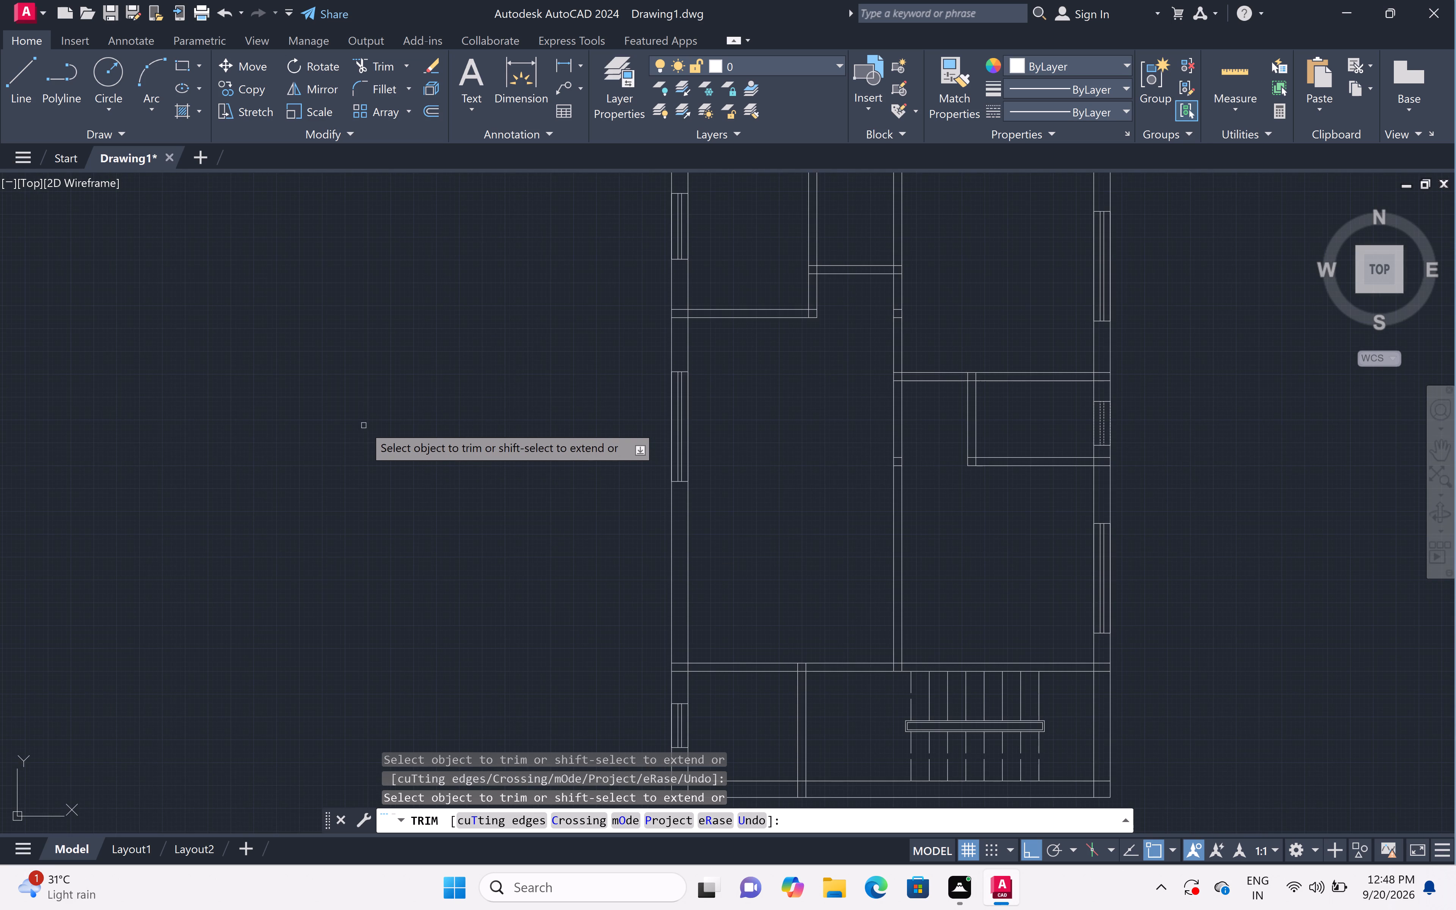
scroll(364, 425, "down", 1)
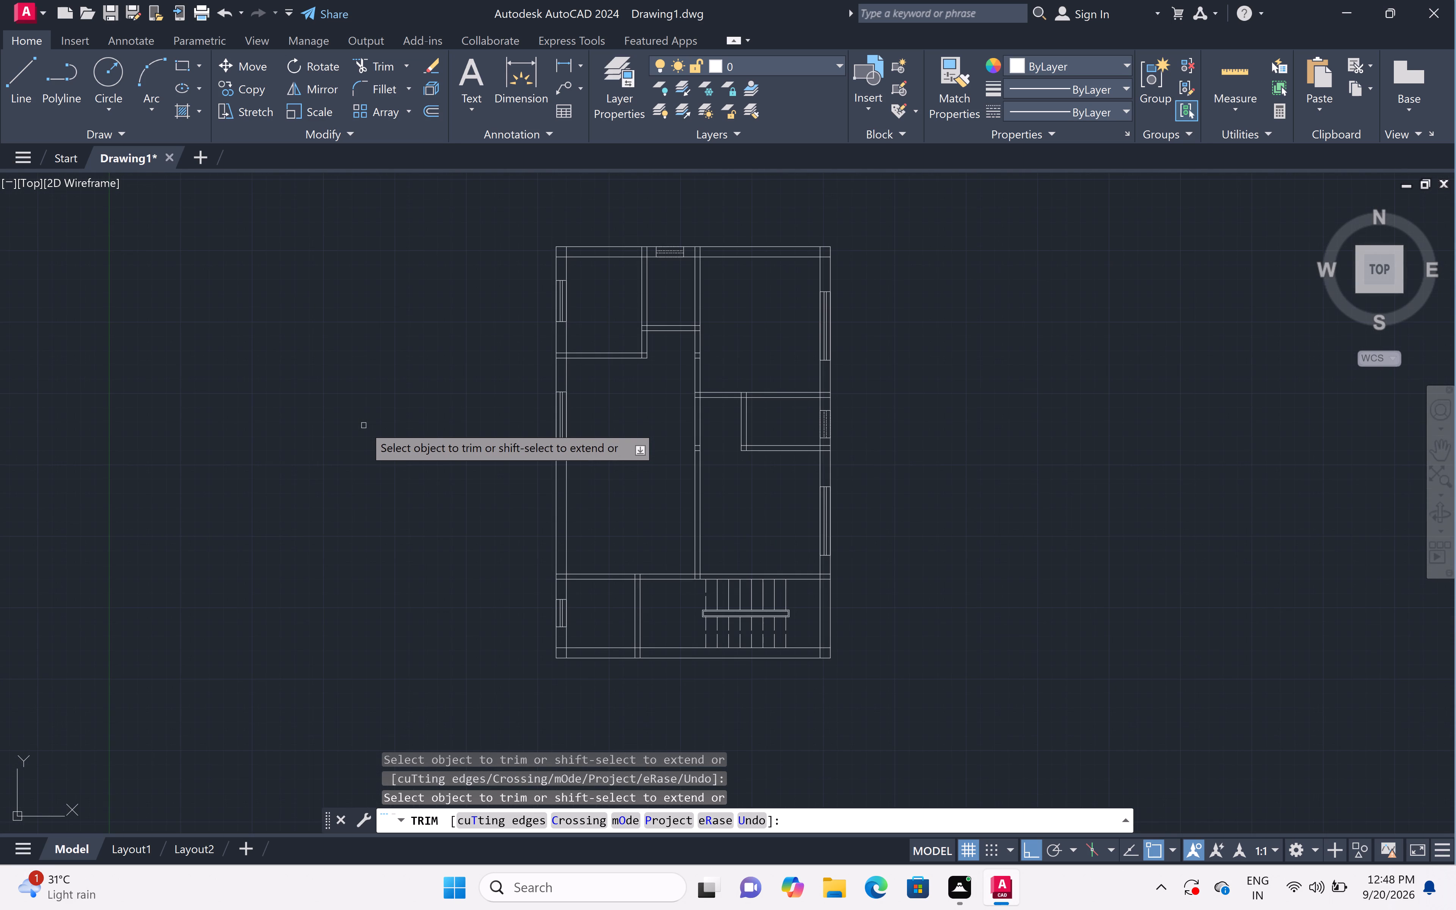
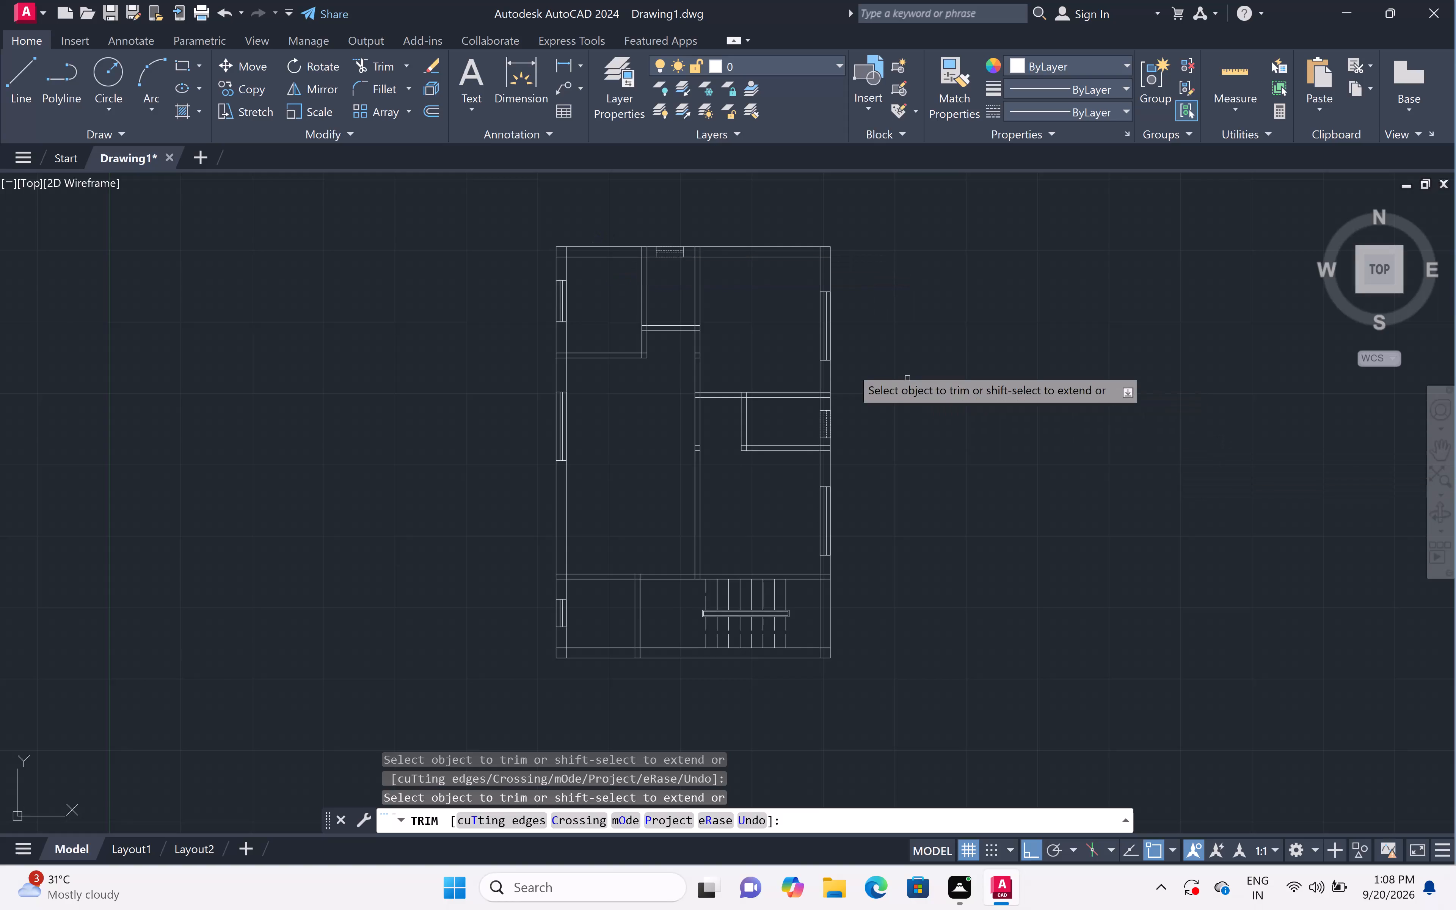
Draw a short jamb line across the northwest room's south partition, from its upper face line to its lower one at mid-length.
middle_click_drag(580, 388, 668, 415)
scroll(678, 425, "up", 1)
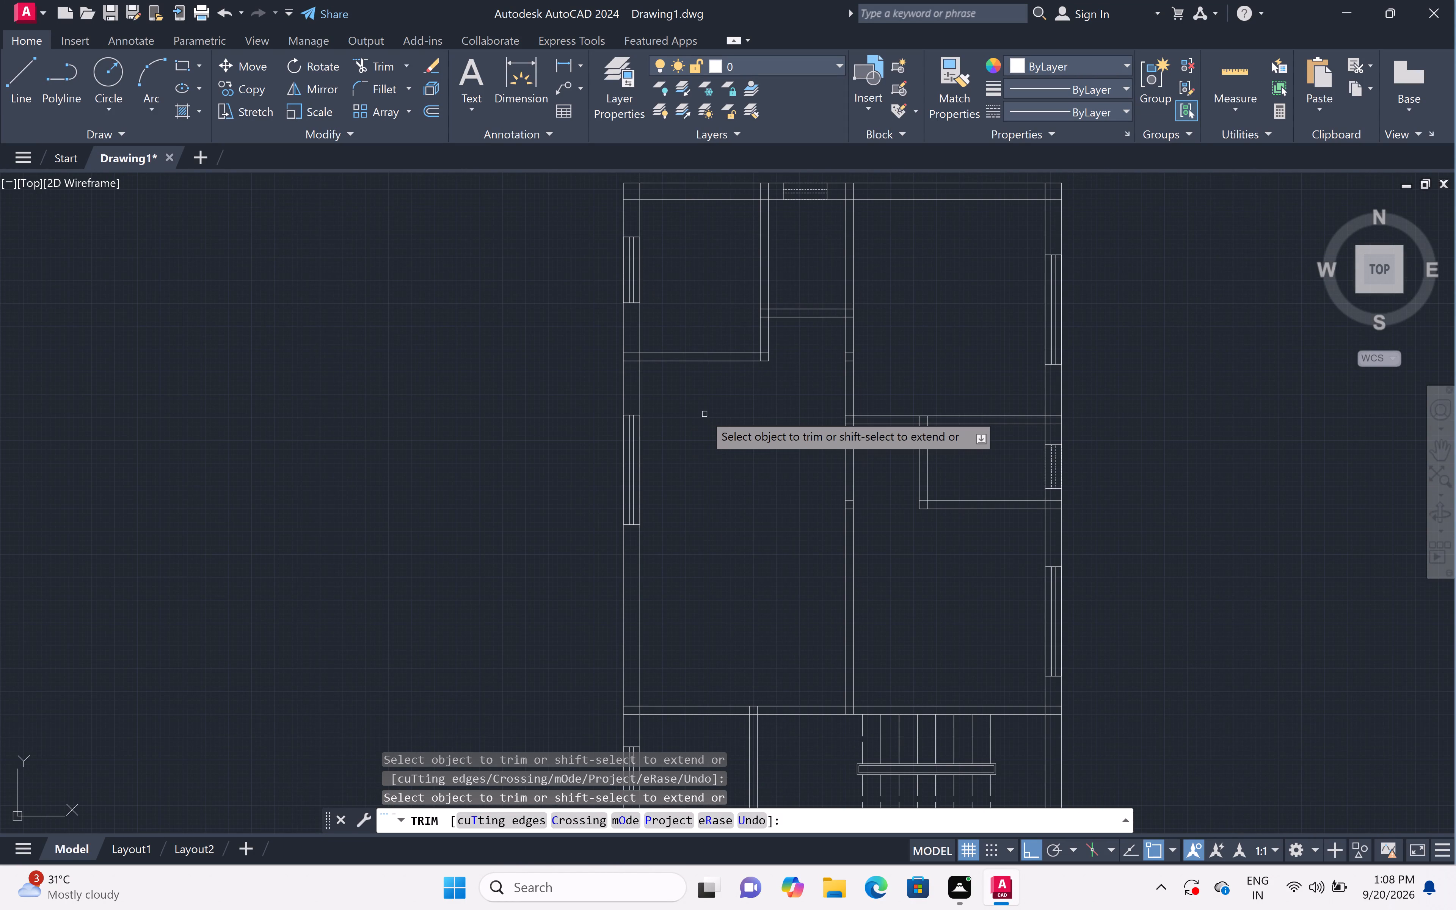
key("Escape")
type("l")
key("space")
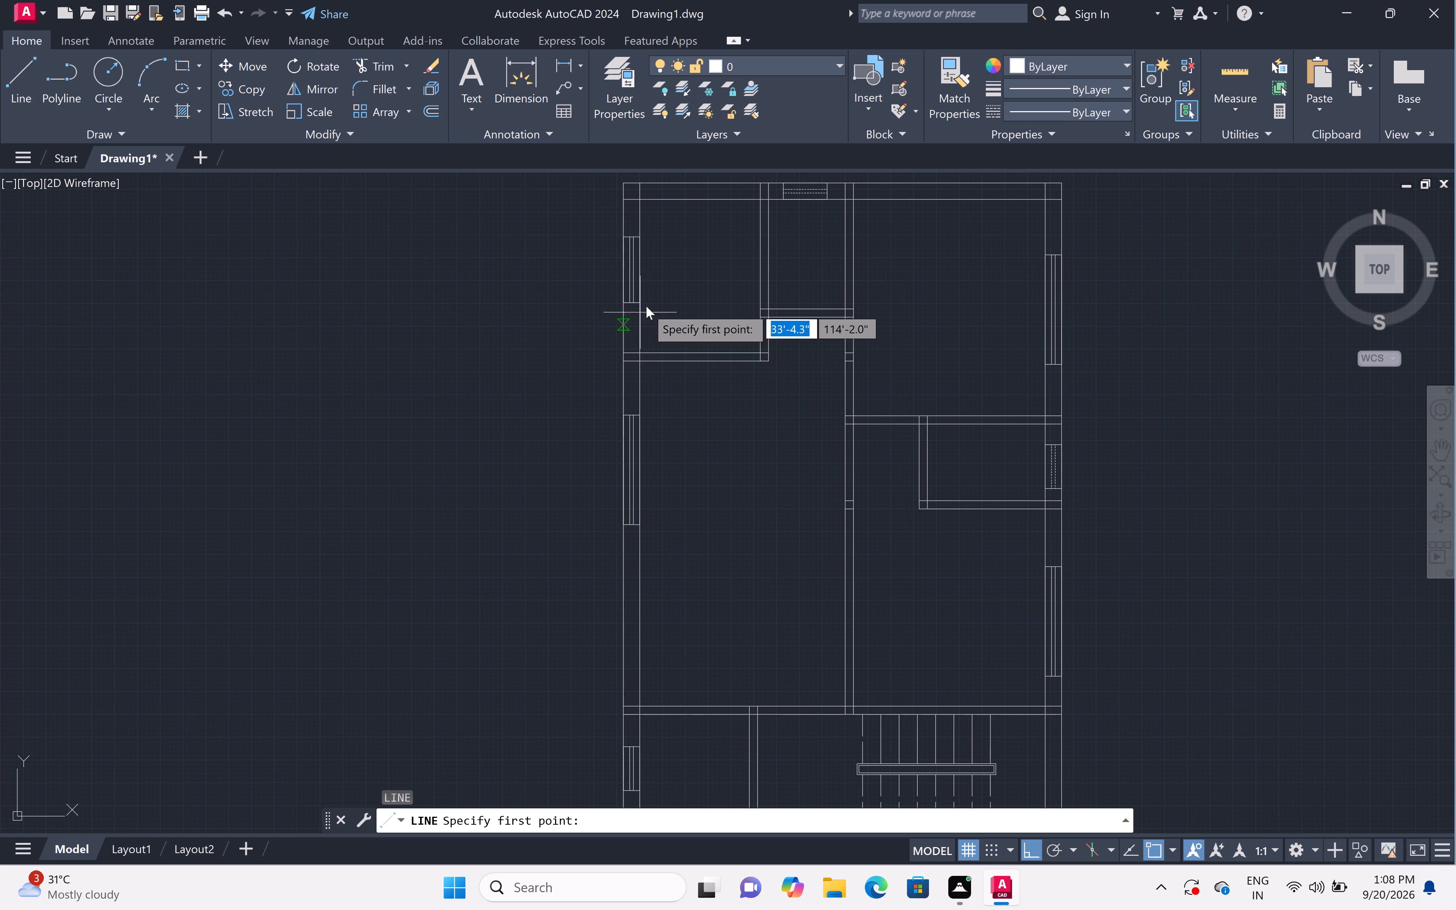
scroll(724, 367, "up", 2)
type("l")
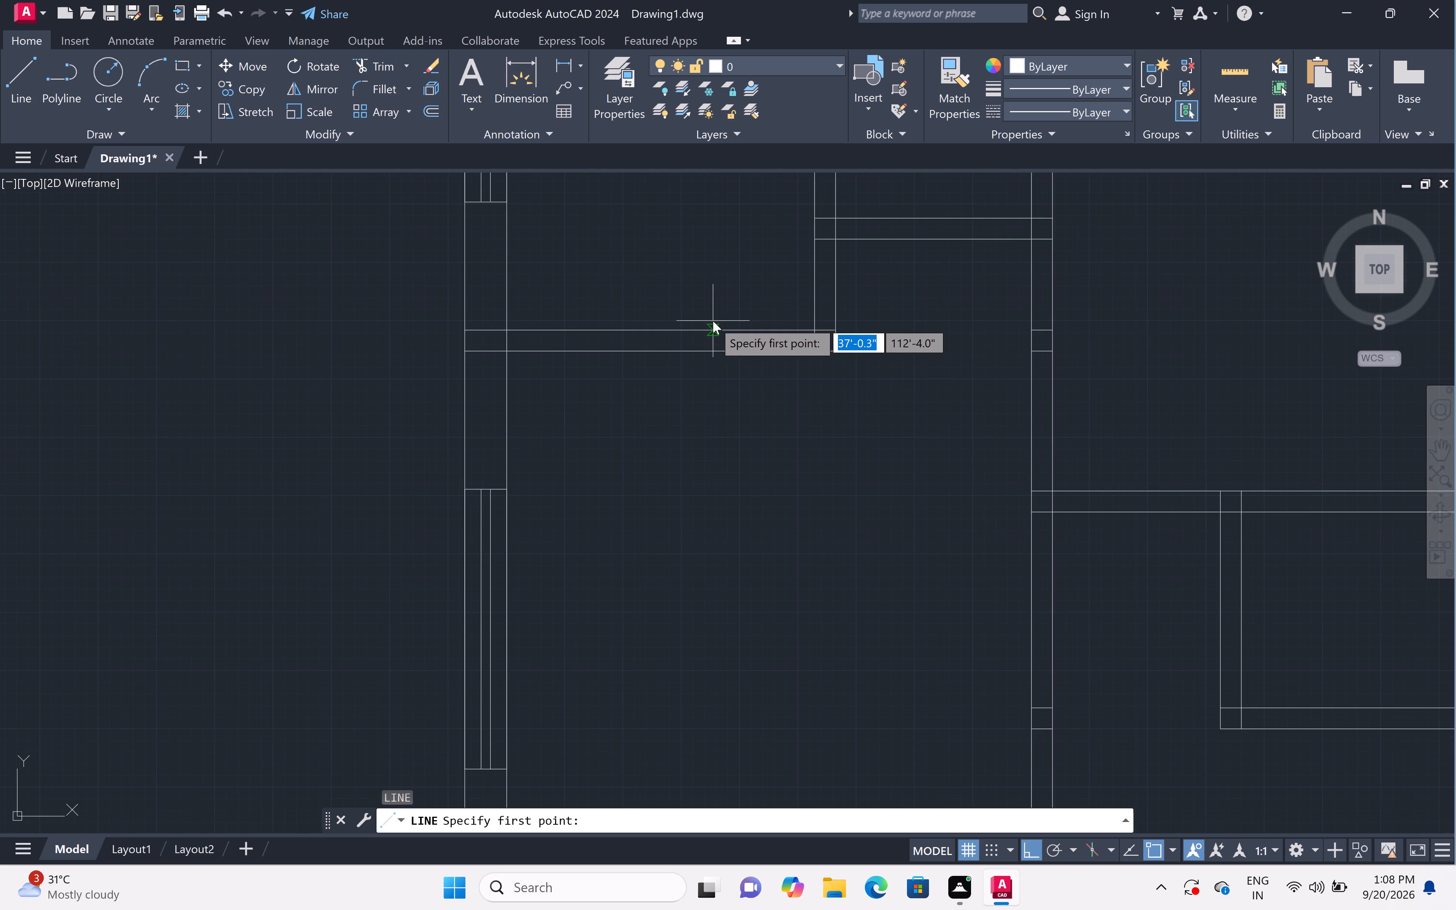
key("space")
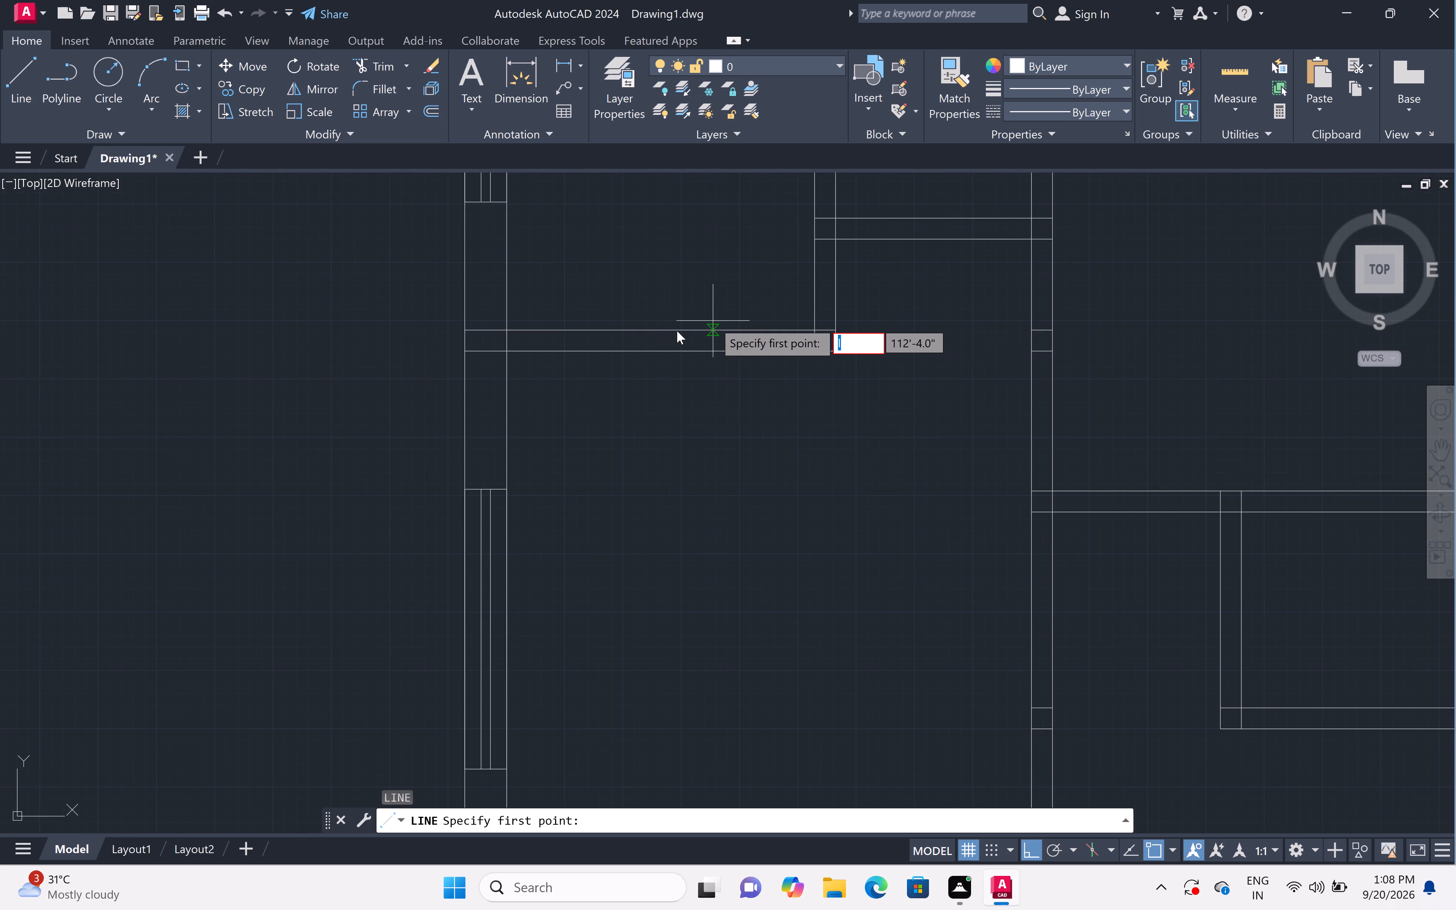
key("Escape")
type("l")
key("space")
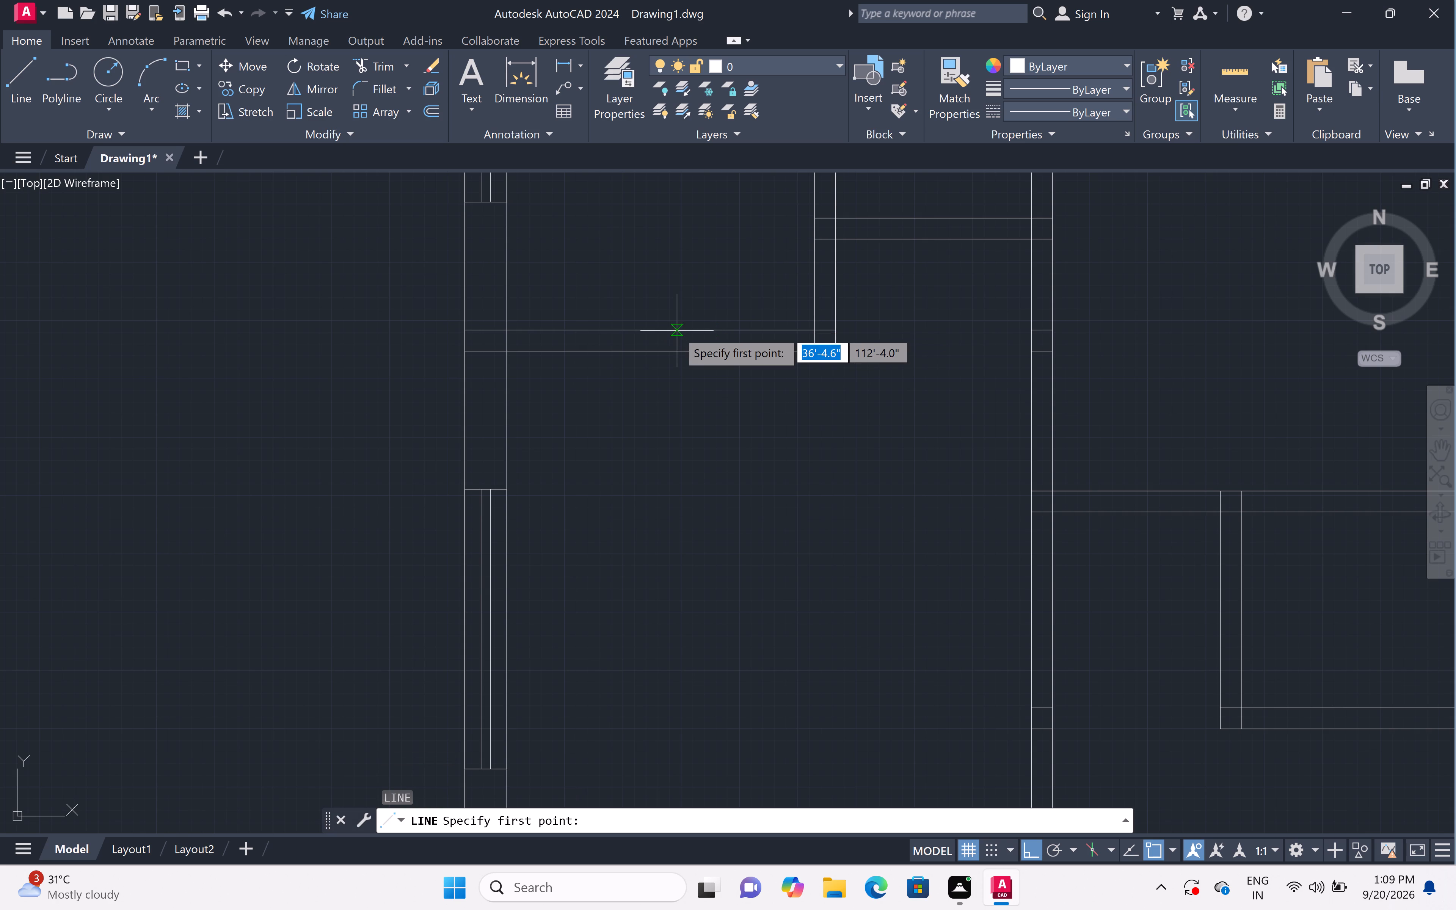
double_click(639, 329)
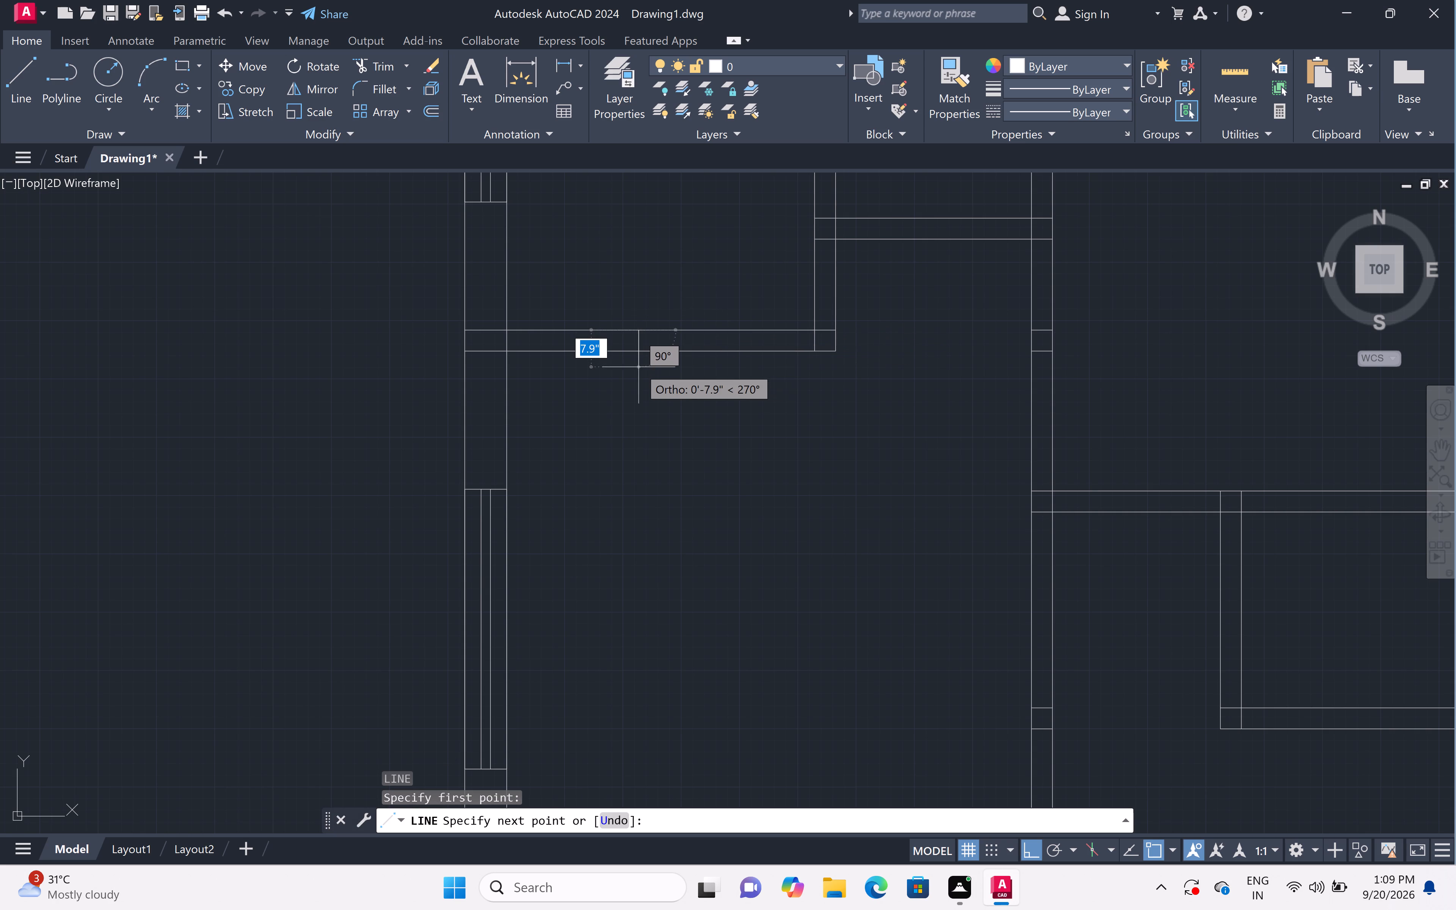
left_click(637, 350)
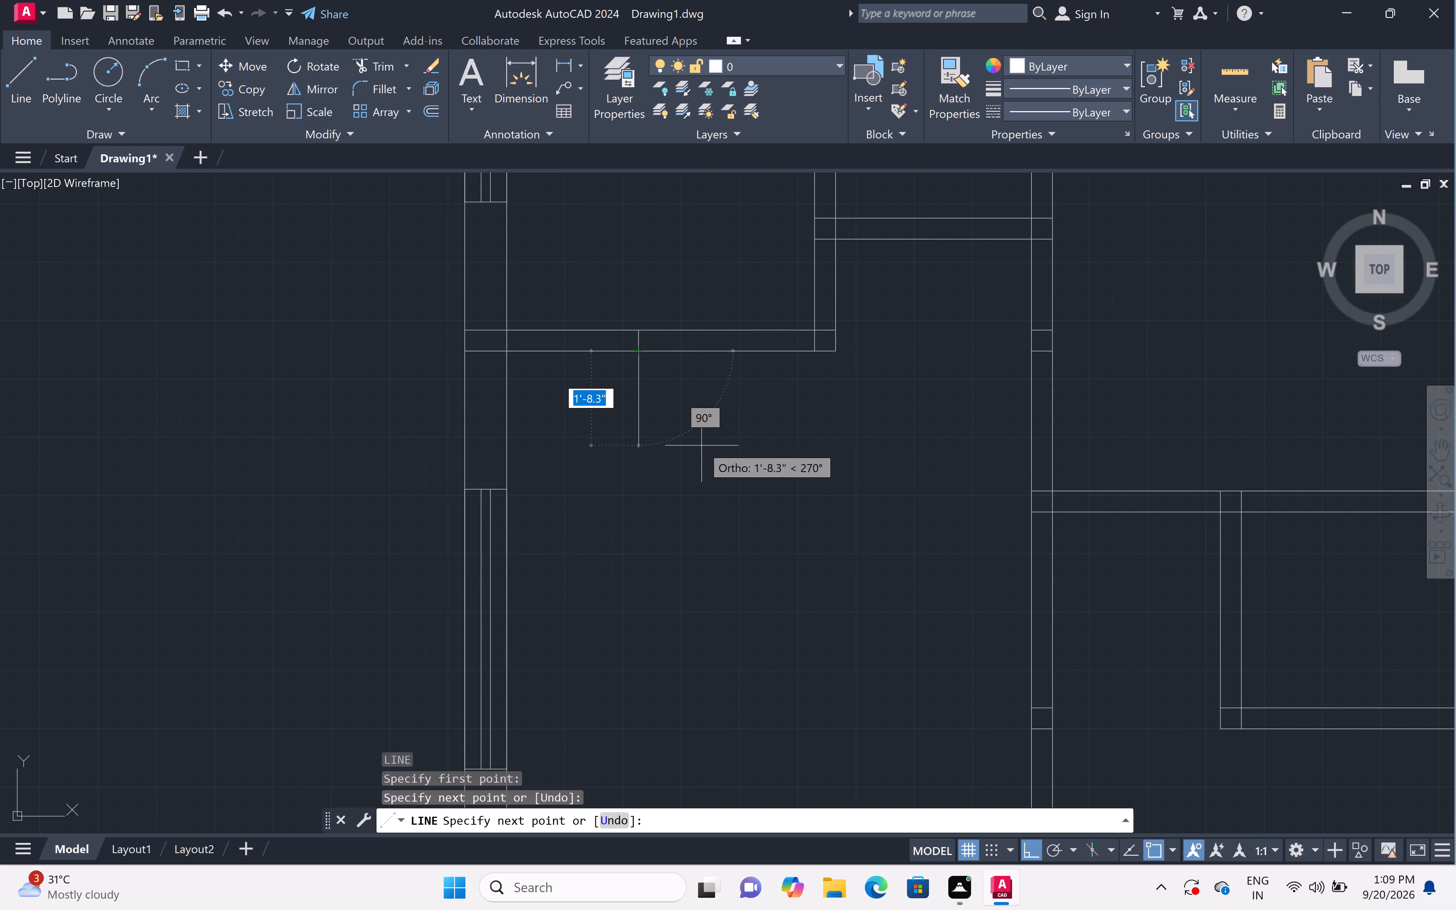
key("Escape")
Trim both face lines of that partition between the new jamb line and the room's east partition to open a gap.
type("tr")
key("space")
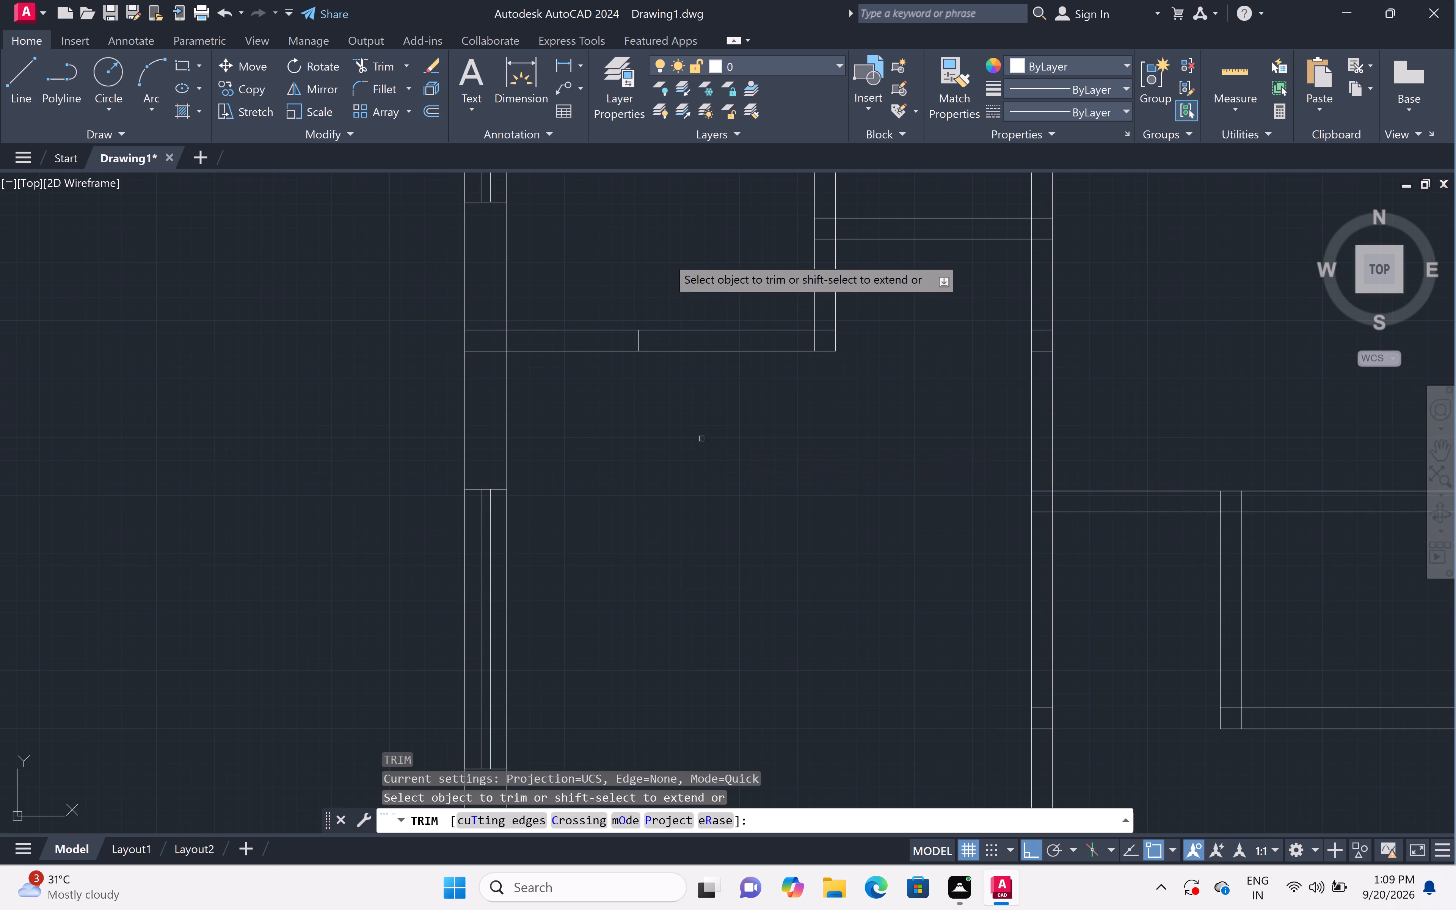
double_click(695, 310)
left_click(695, 451)
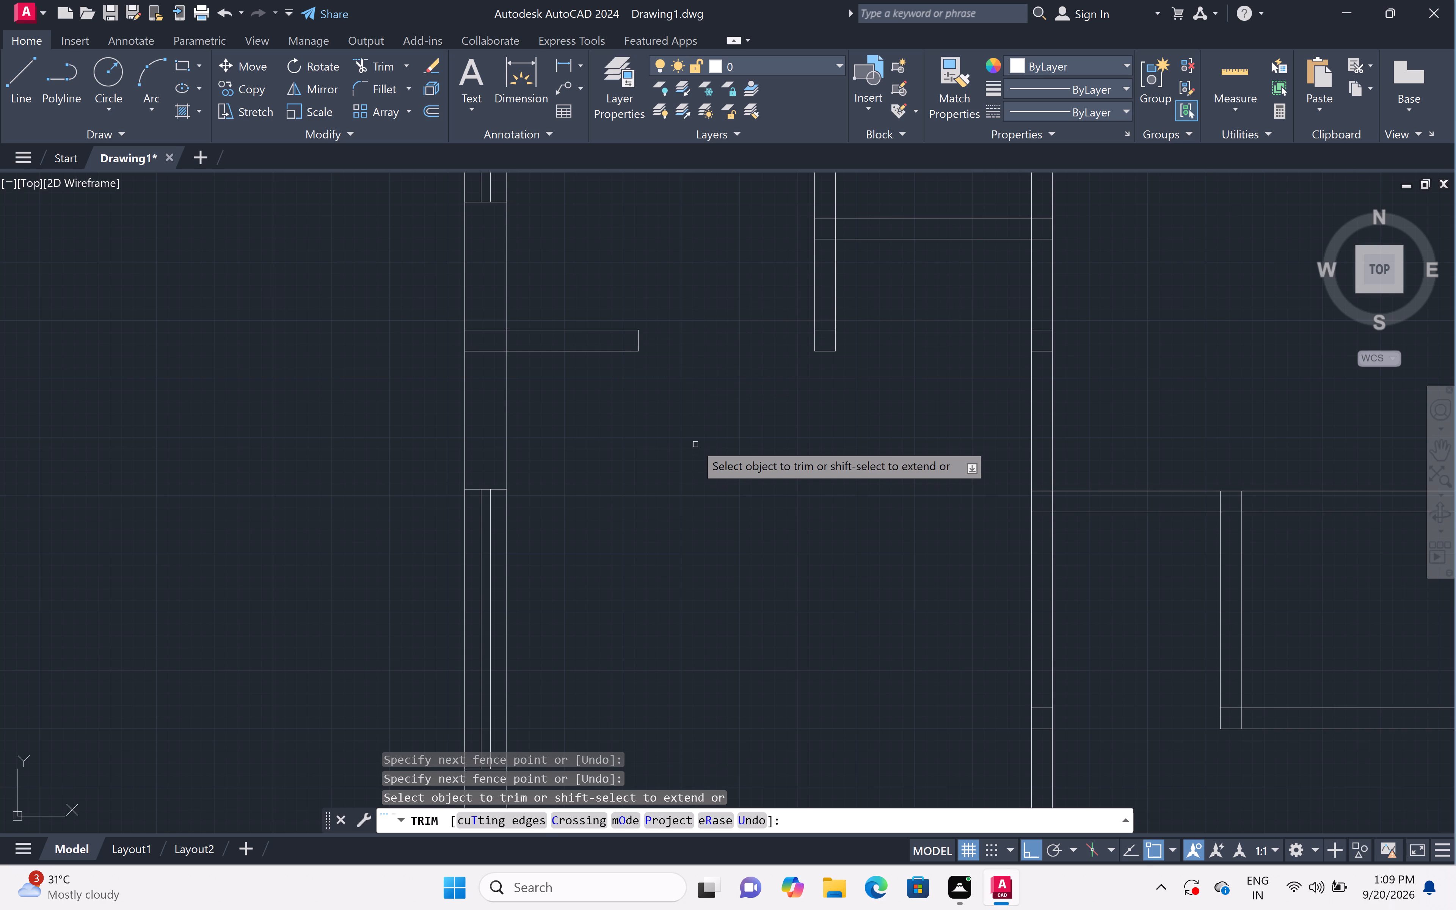
key("Escape")
Make Layer1 current and draw two dashed lines across the new partition opening, one along each wall face.
left_click(837, 55)
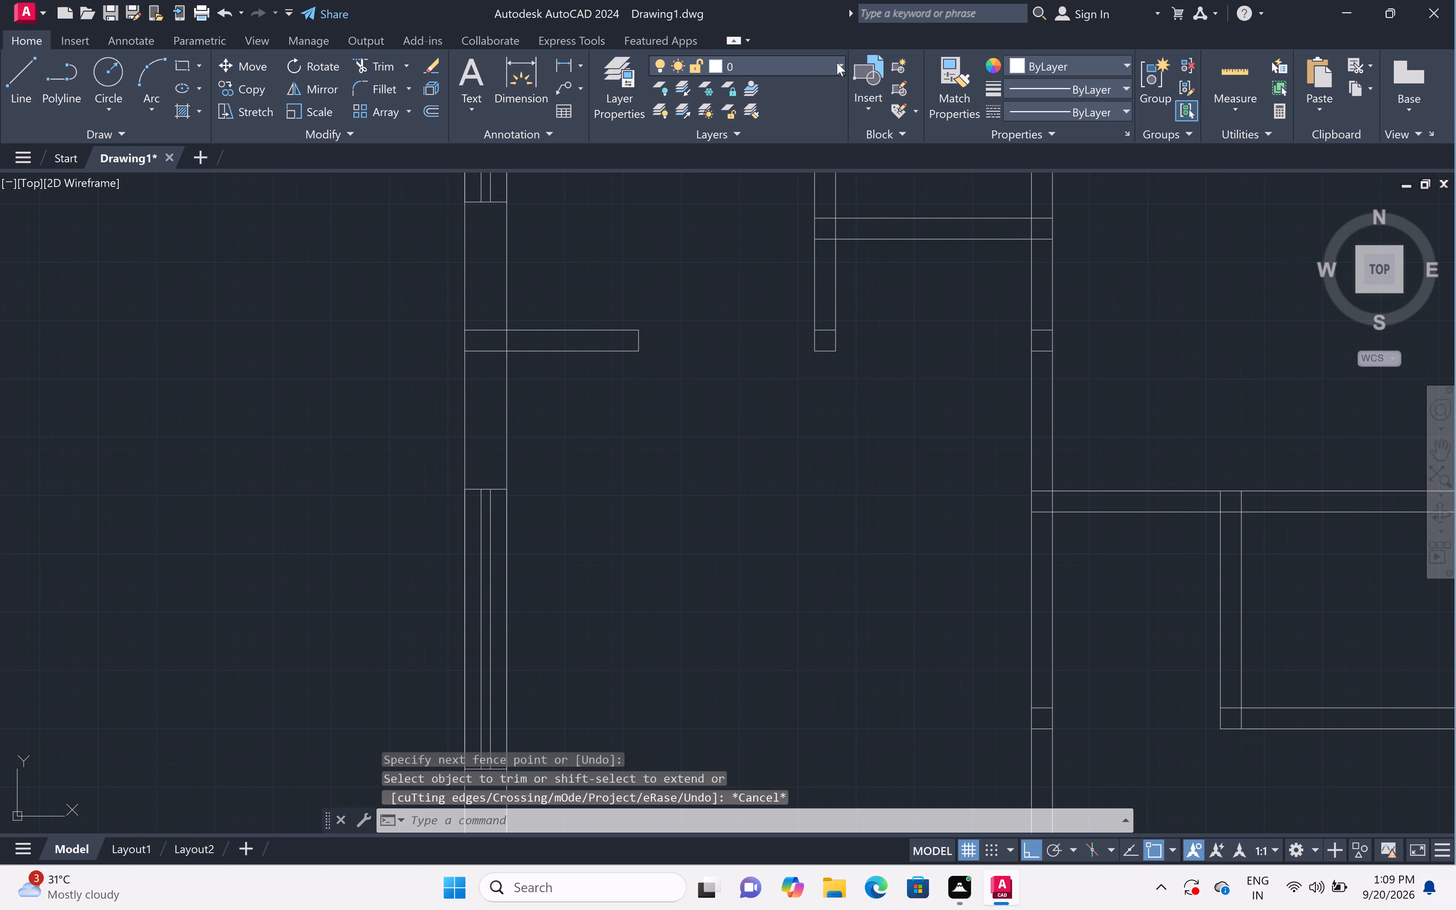
left_click(837, 63)
left_click(808, 113)
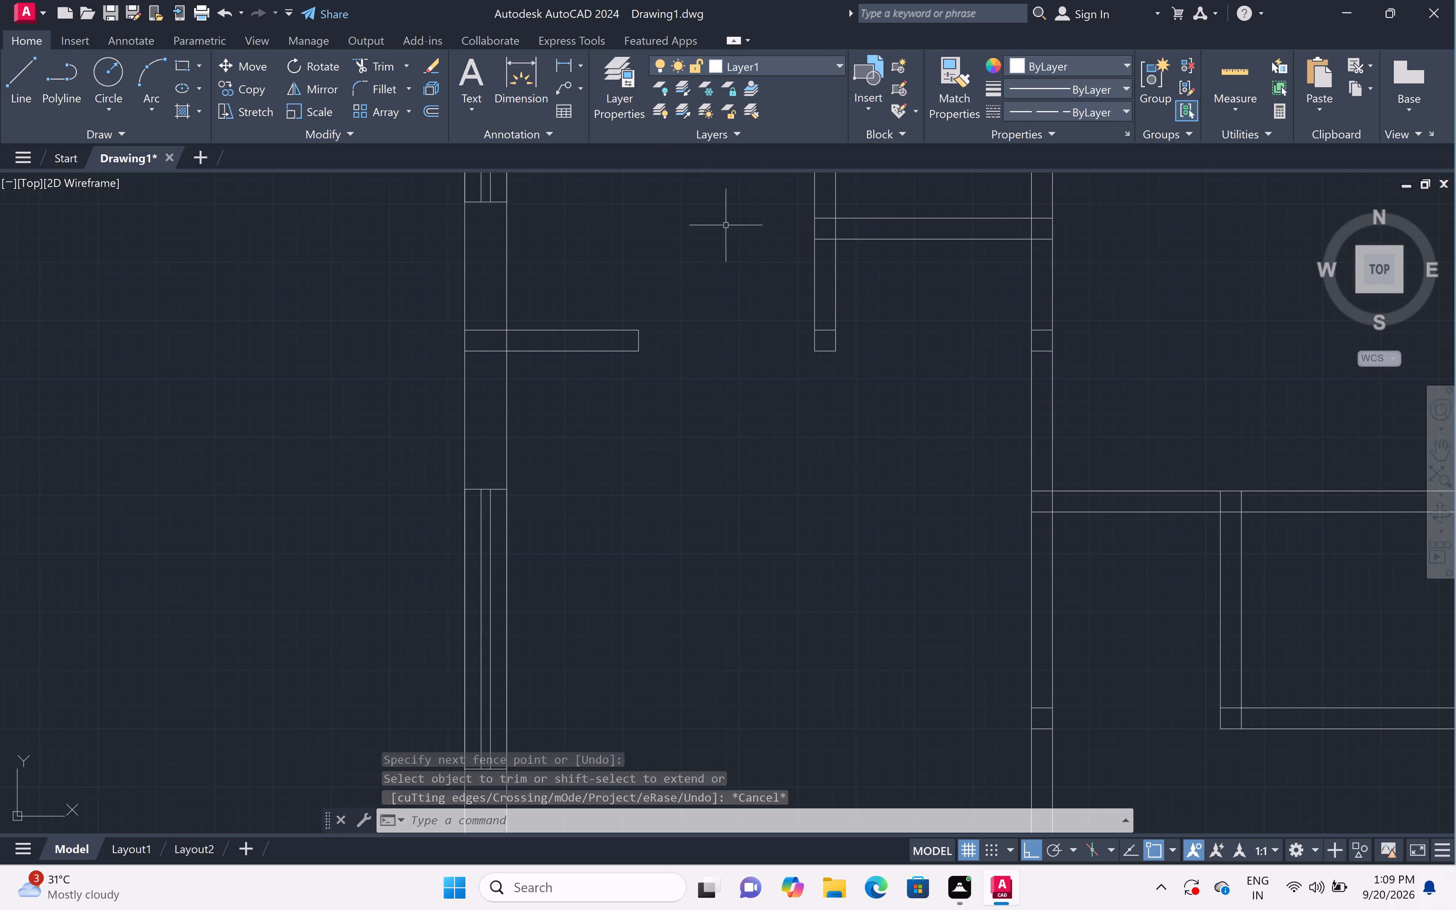
type("l")
key("space")
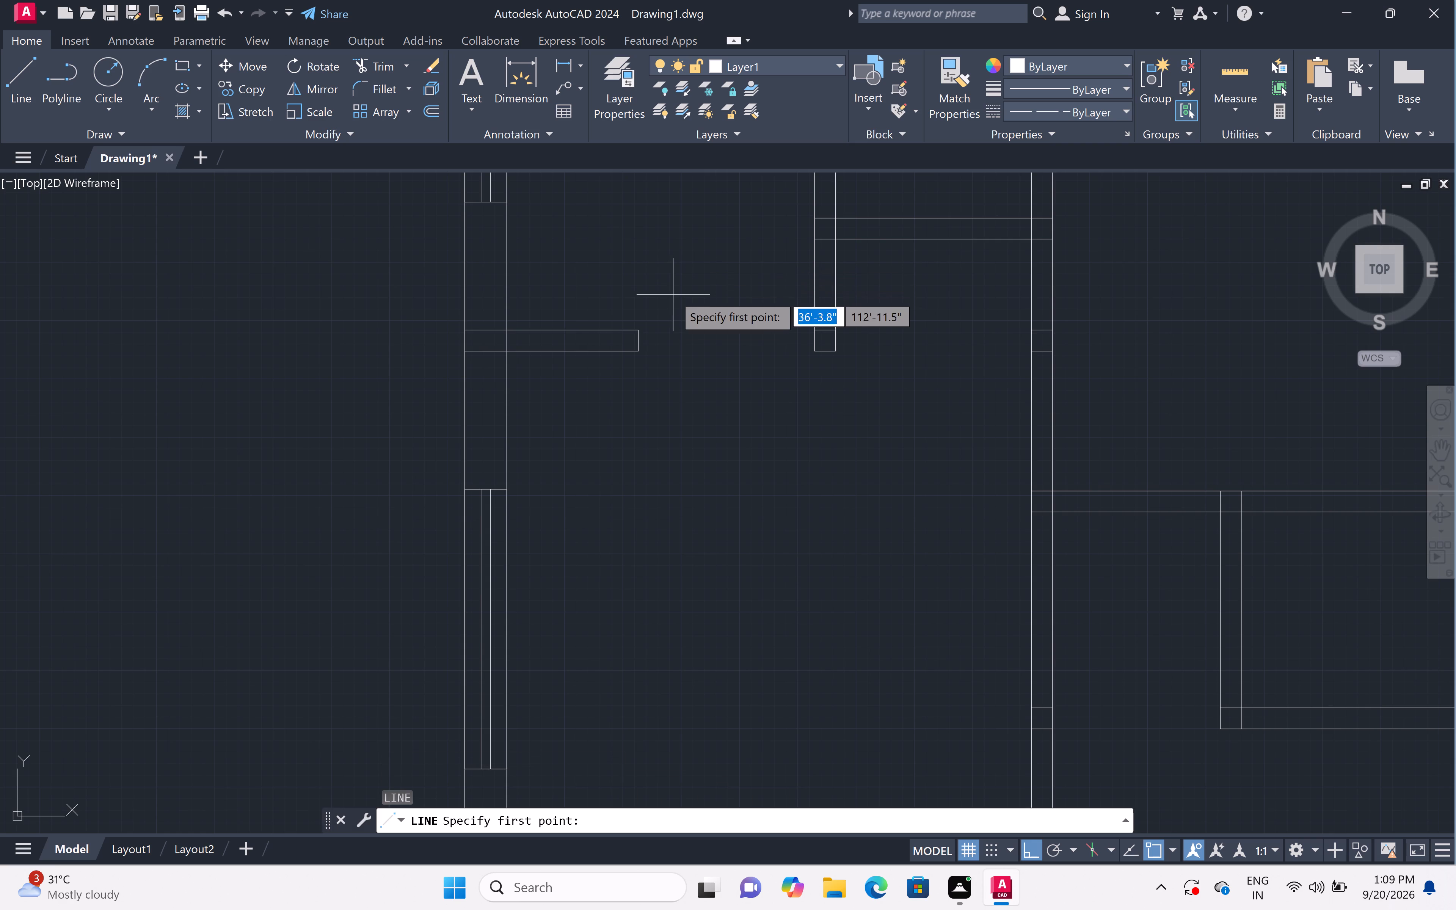
left_click(635, 333)
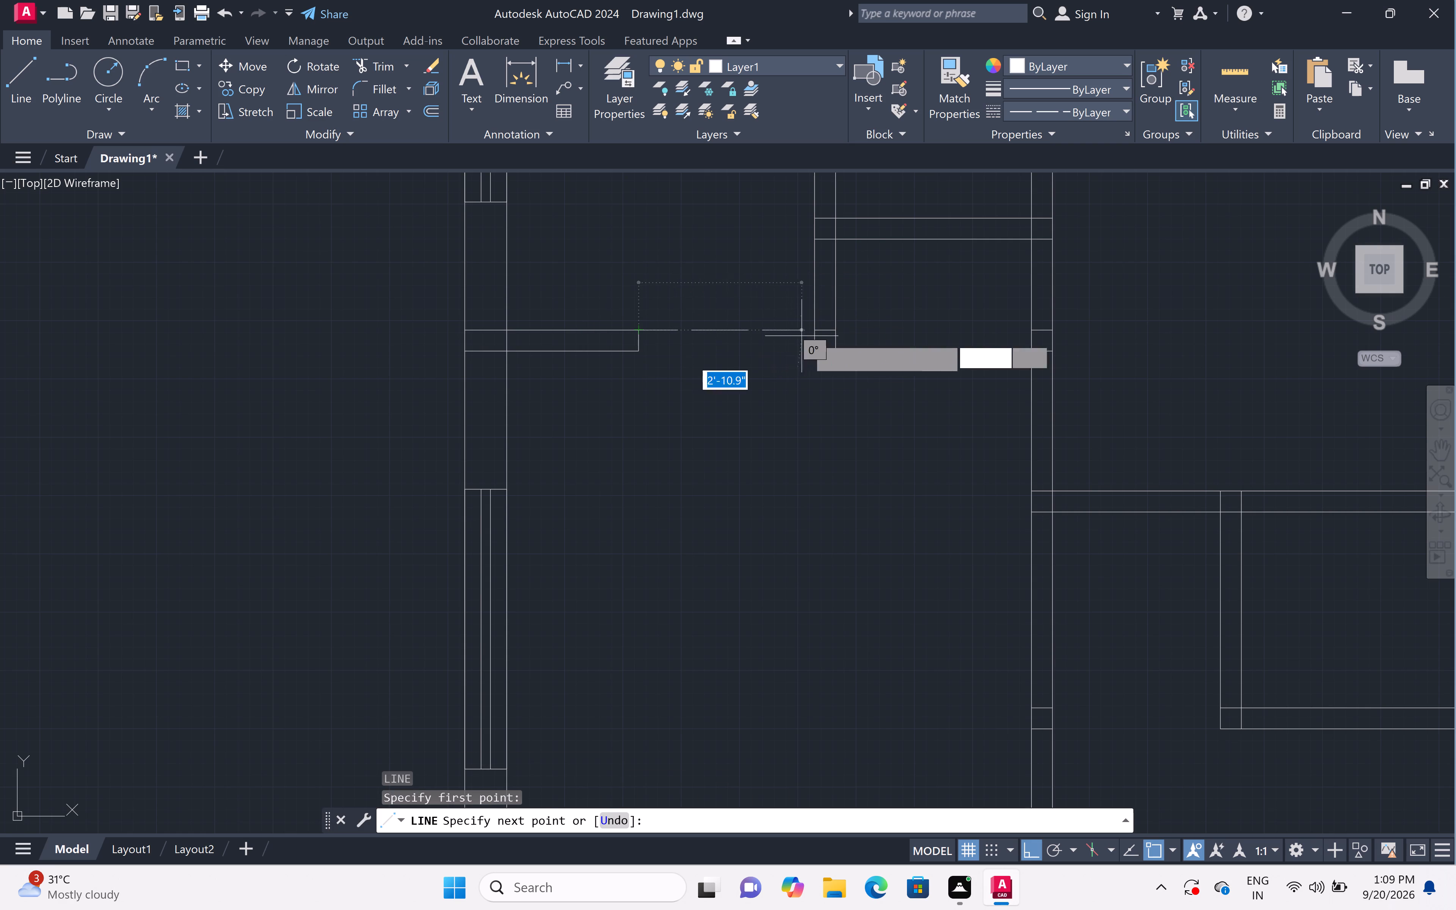
left_click(812, 332)
key("space")
key("space")
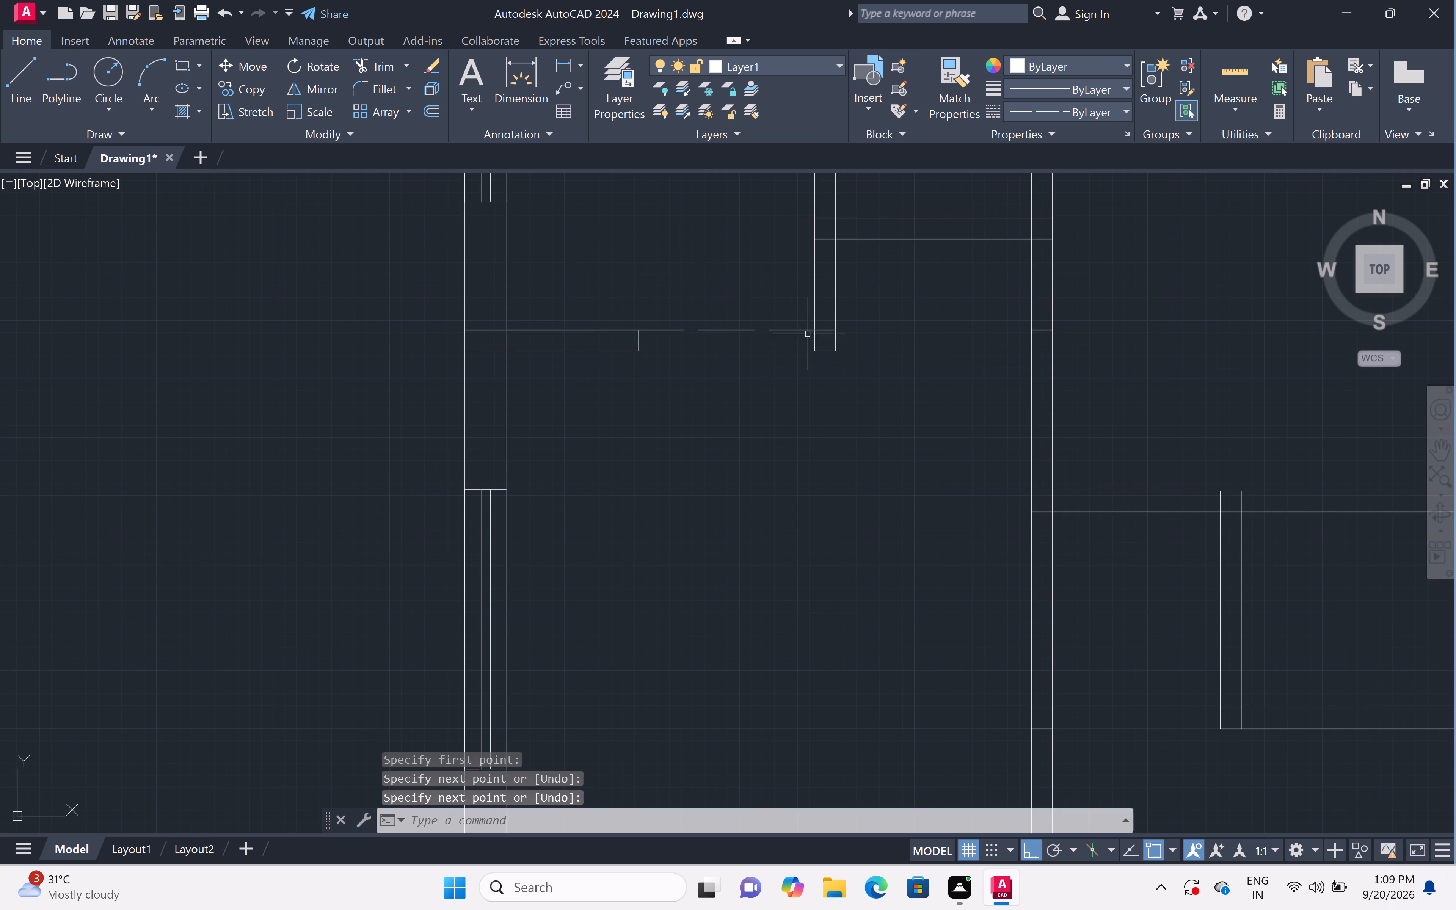
left_click(637, 353)
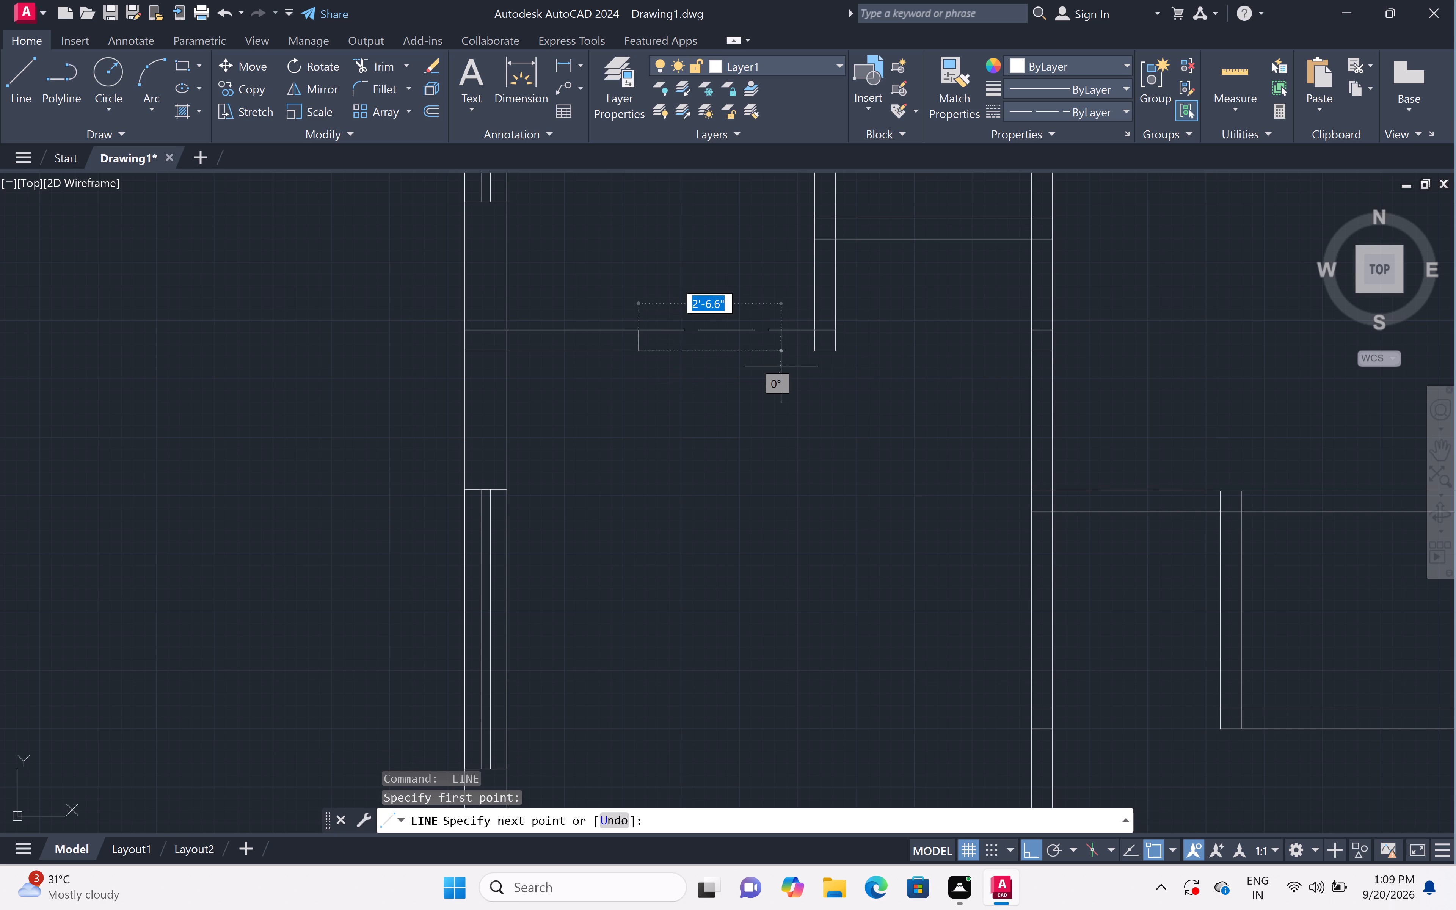
left_click(818, 350)
key("space")
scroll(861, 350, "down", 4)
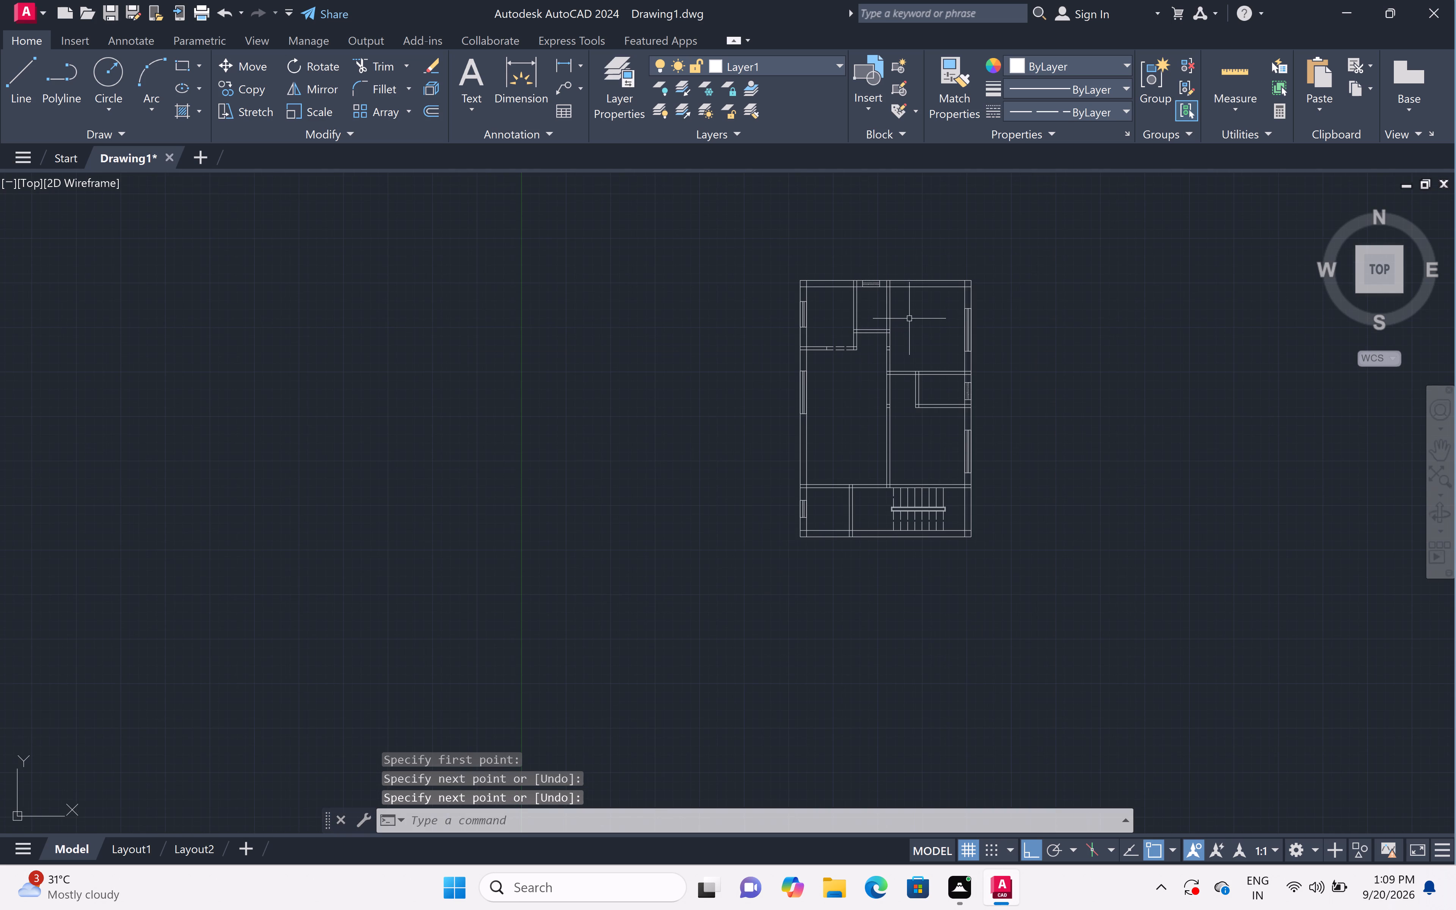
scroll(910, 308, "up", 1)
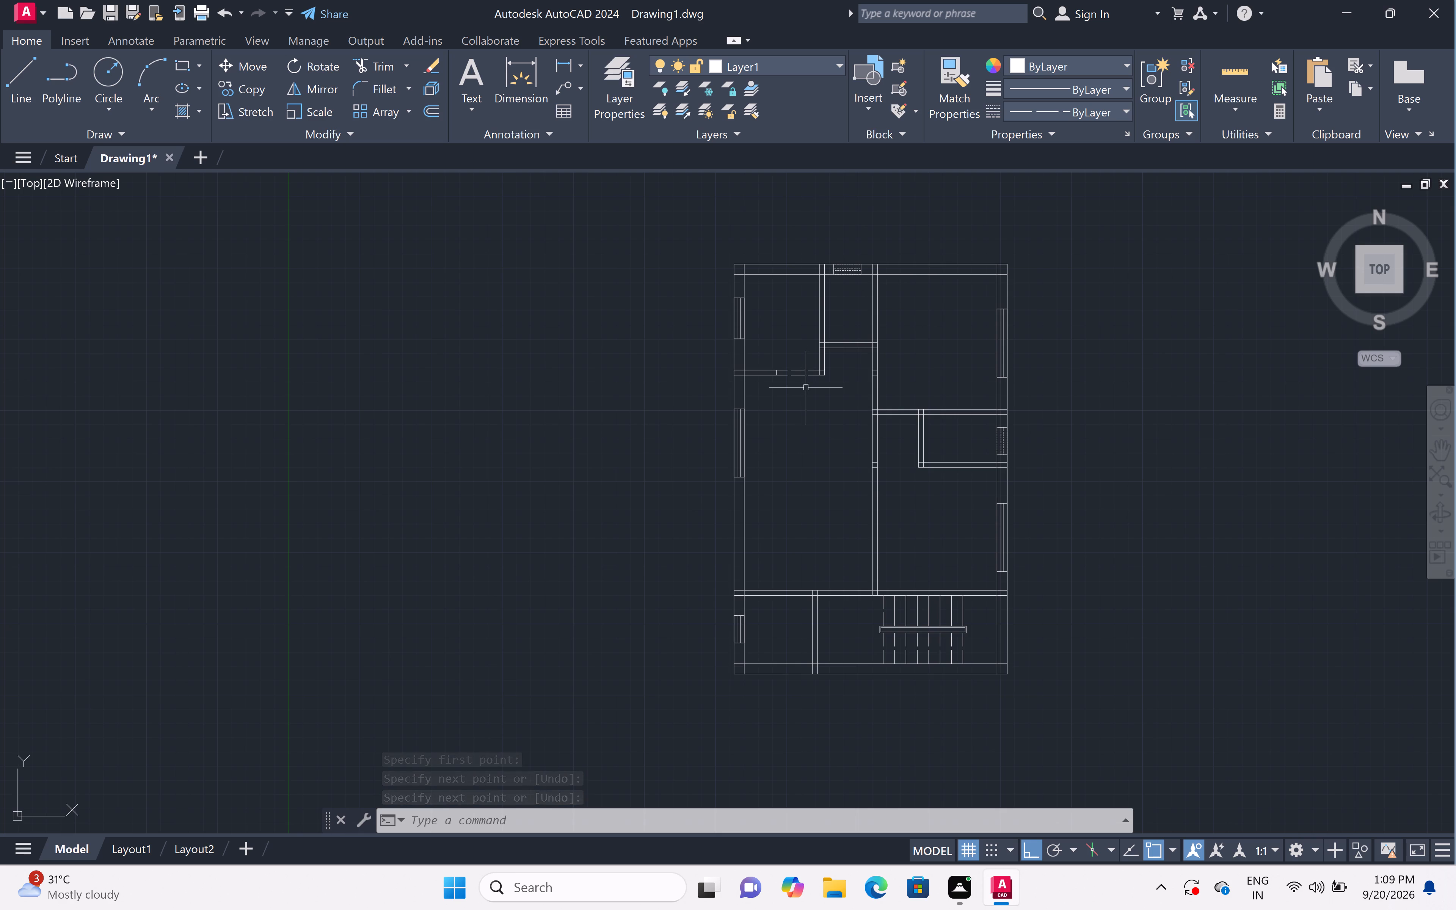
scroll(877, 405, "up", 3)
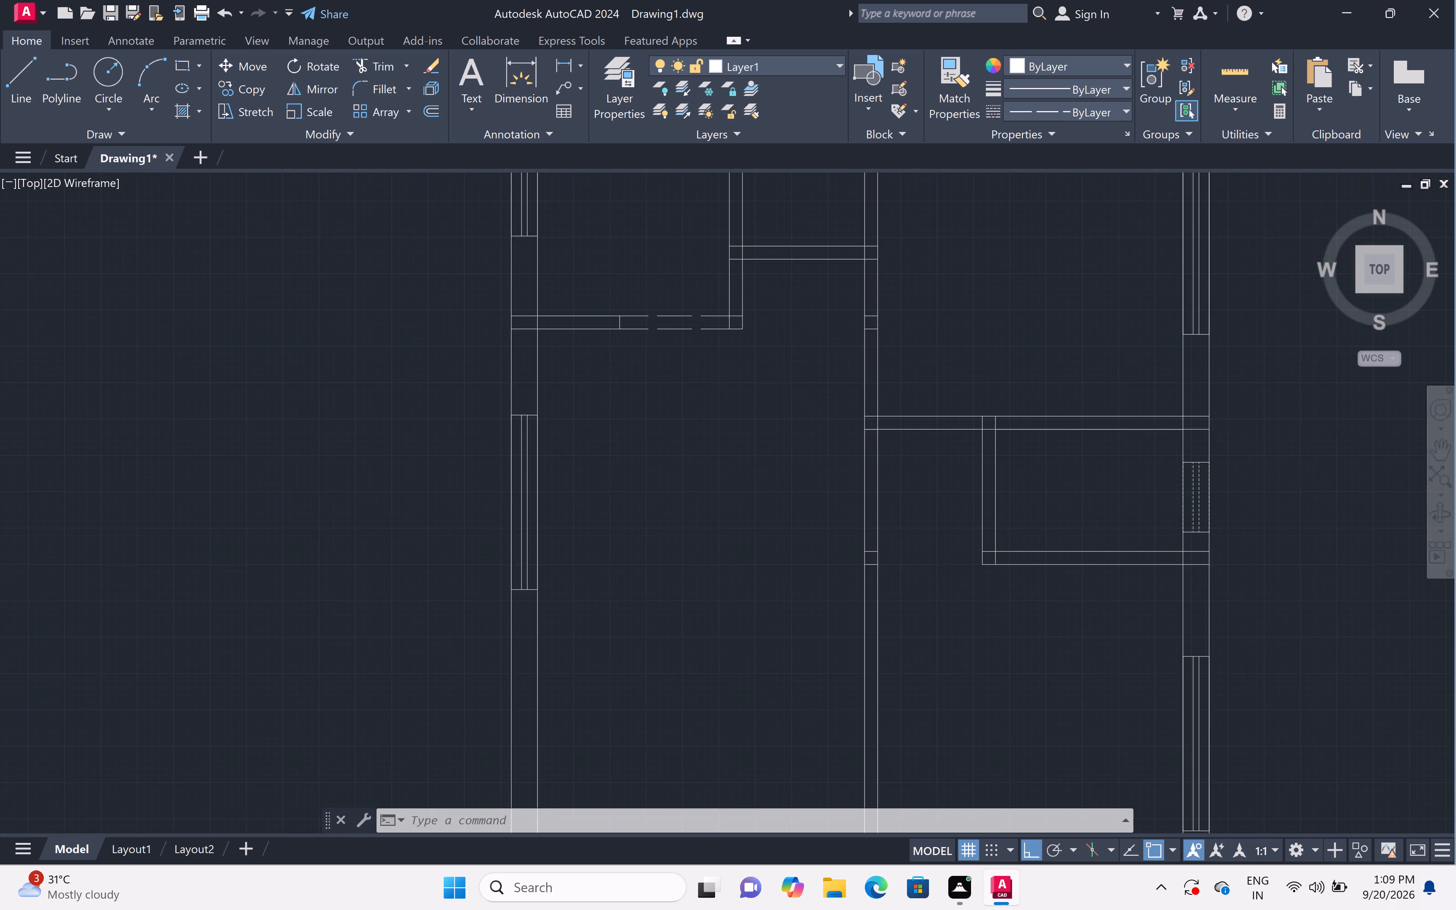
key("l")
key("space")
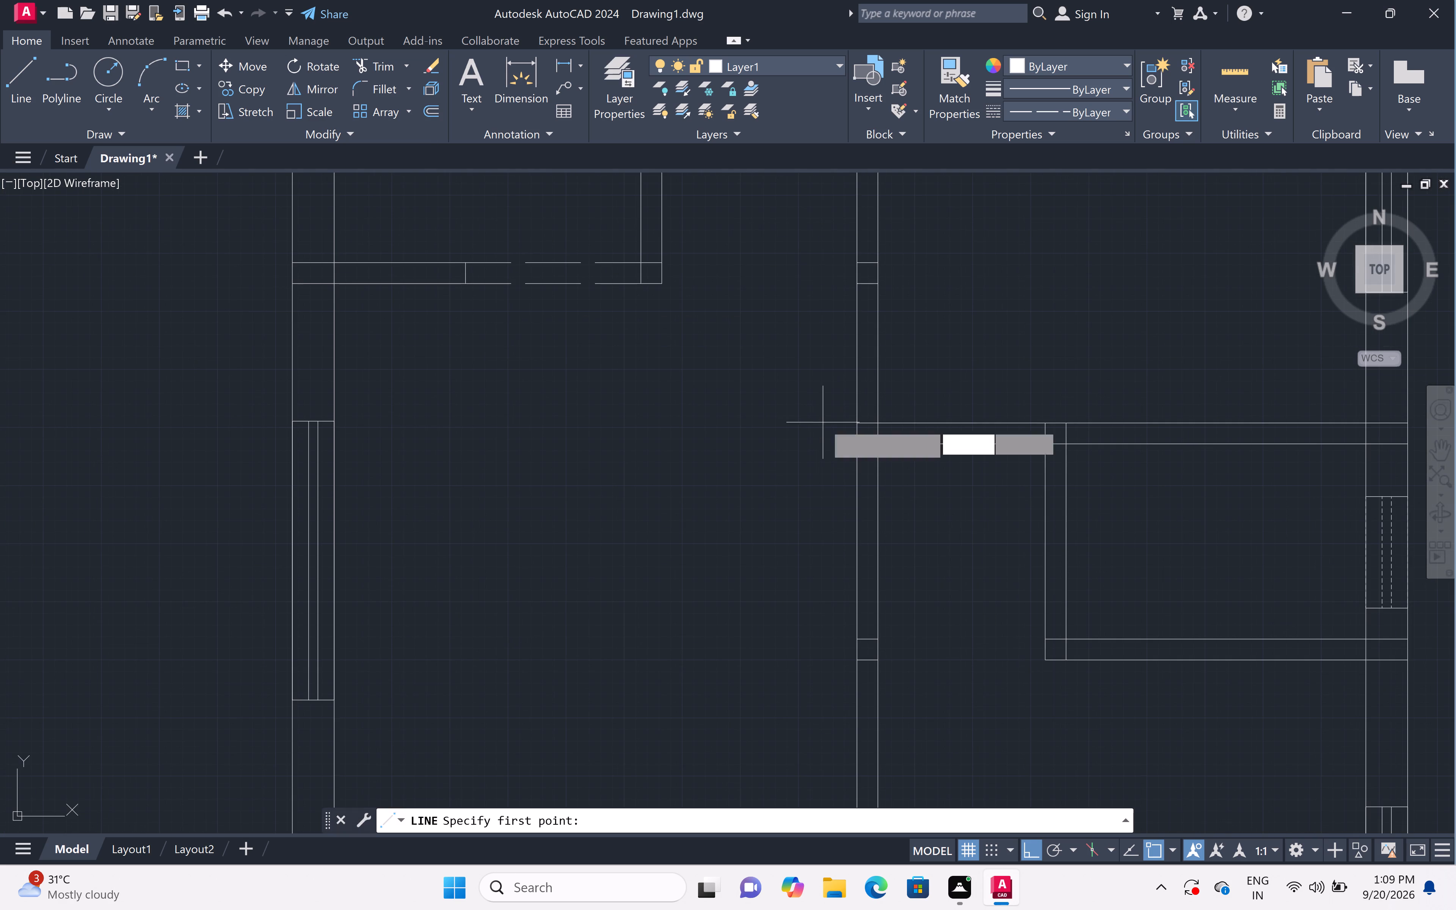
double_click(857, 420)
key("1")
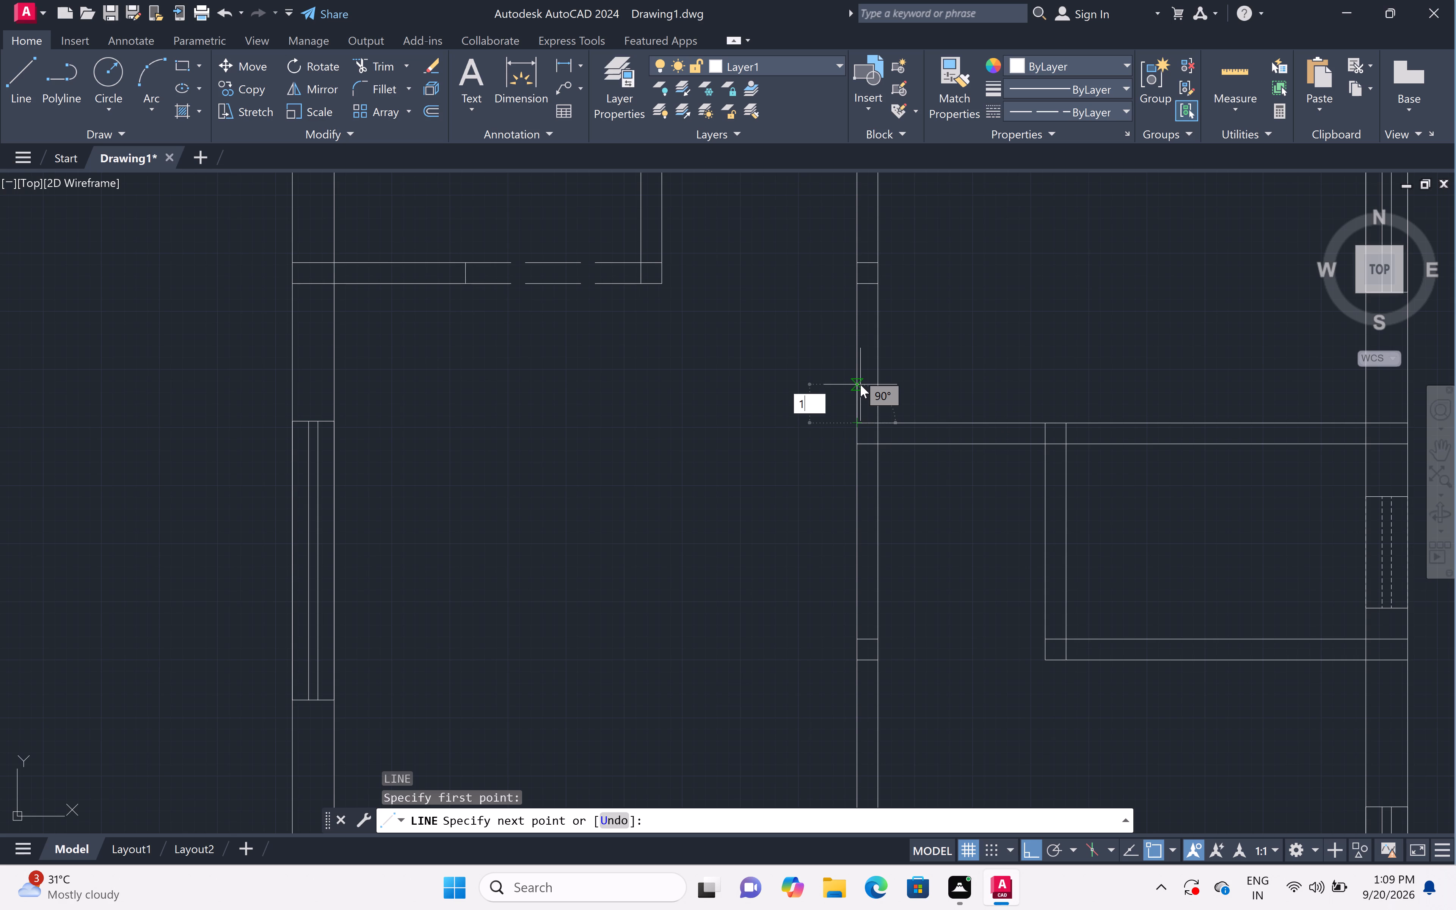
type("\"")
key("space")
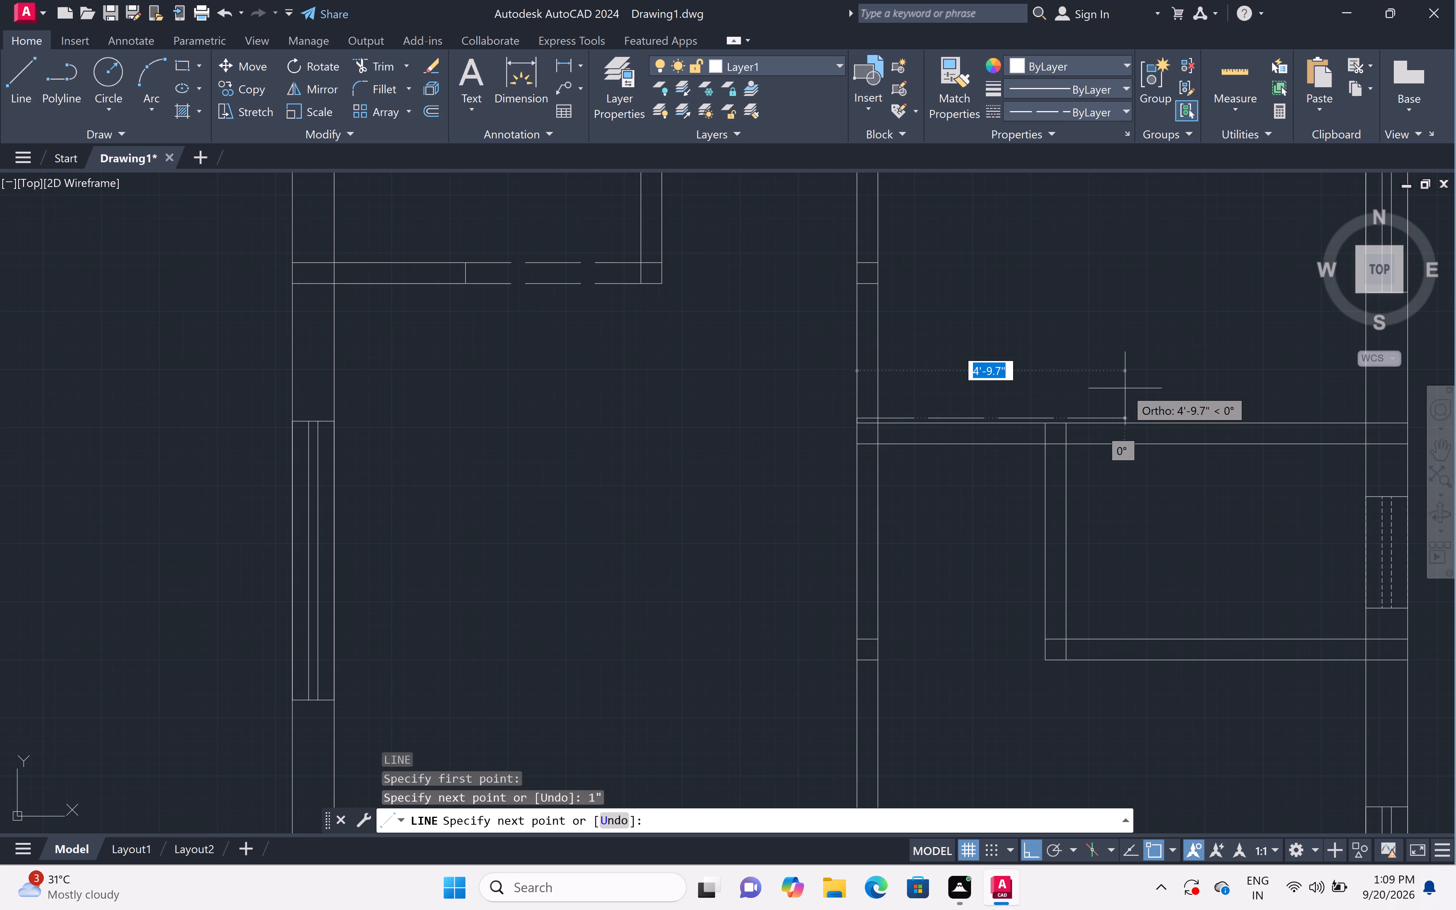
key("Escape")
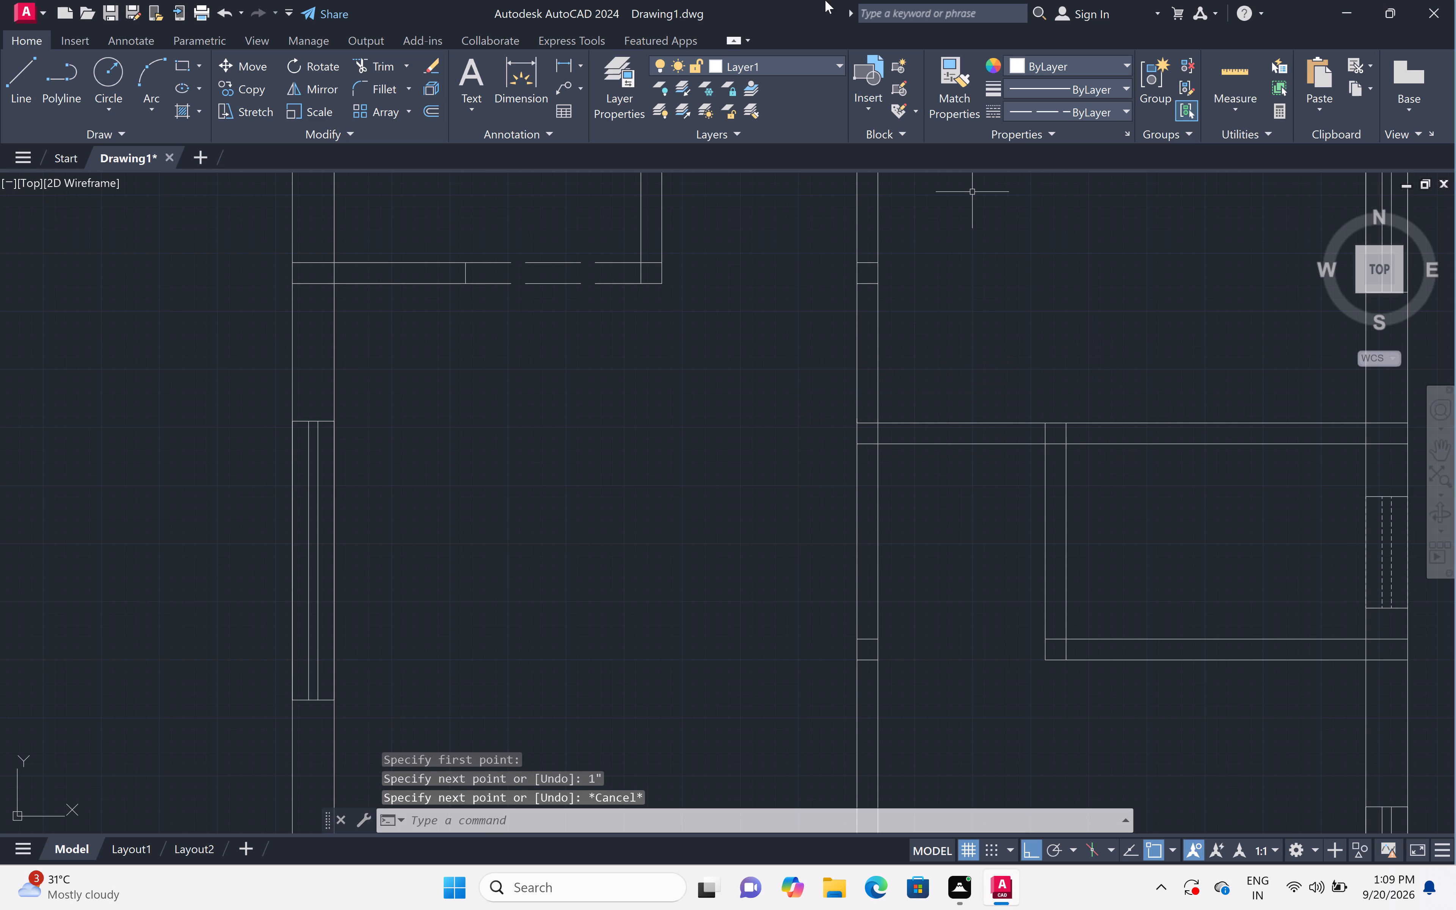
Make layer 0 current and, from the central partition's junction with the east room wall, draw a line 1" north, continuing 3' east.
double_click(828, 66)
left_click(839, 57)
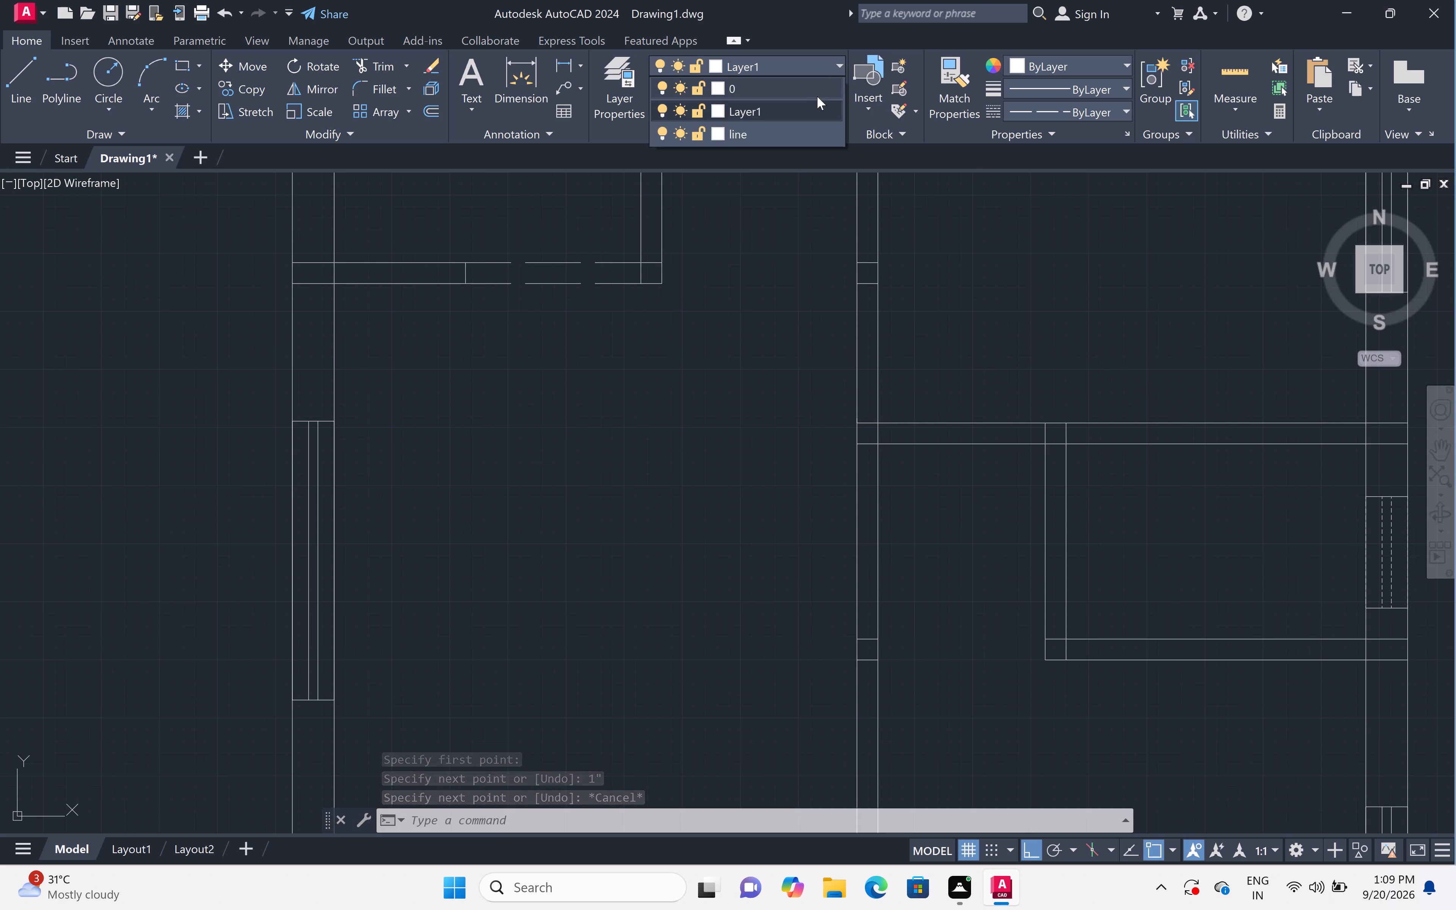
left_click(817, 93)
type("l")
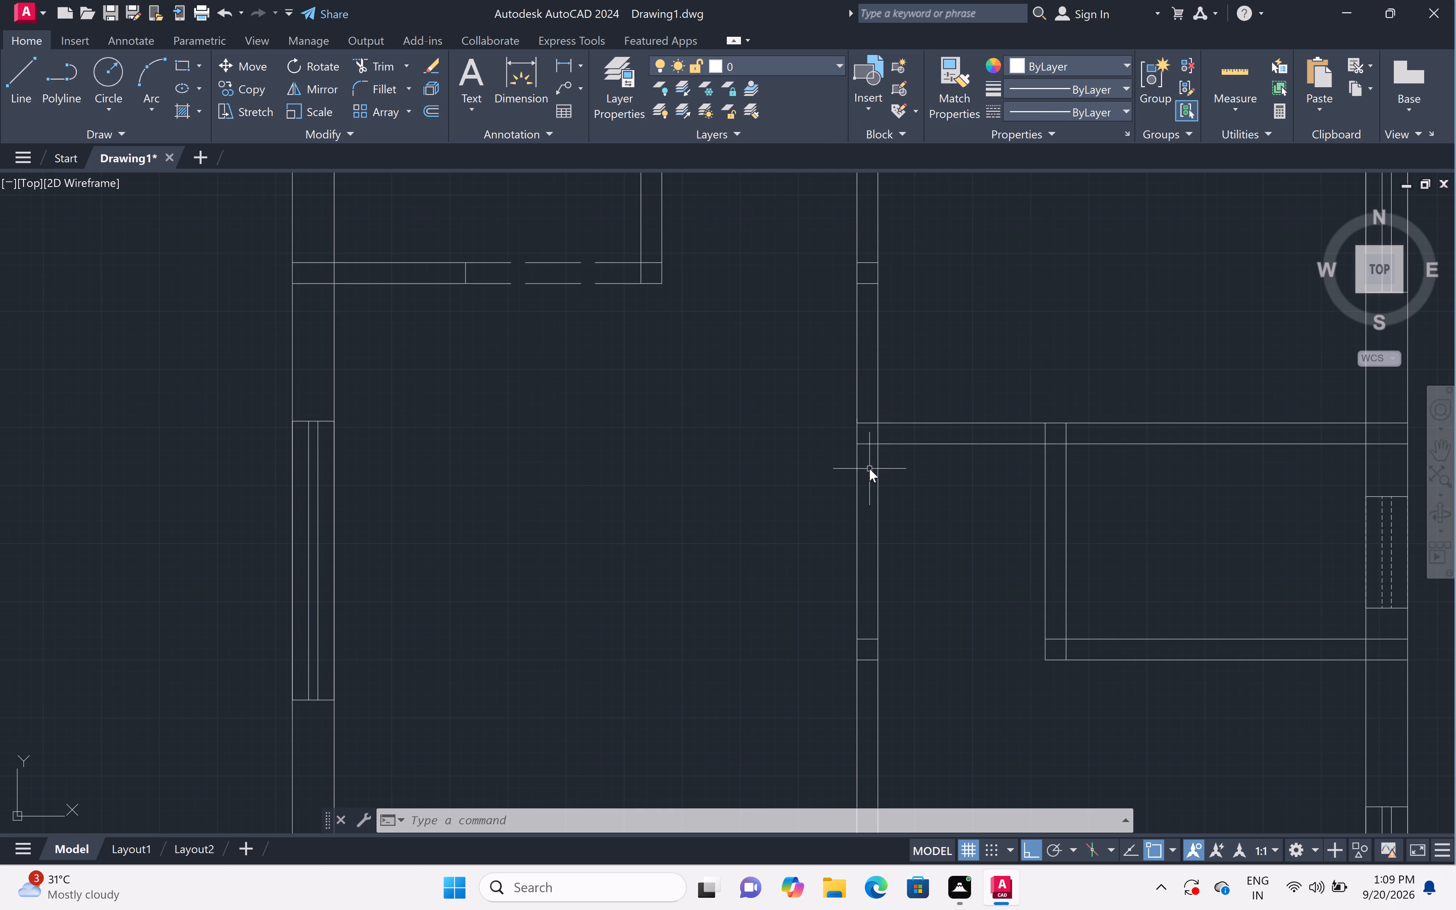
key("space")
left_click(858, 421)
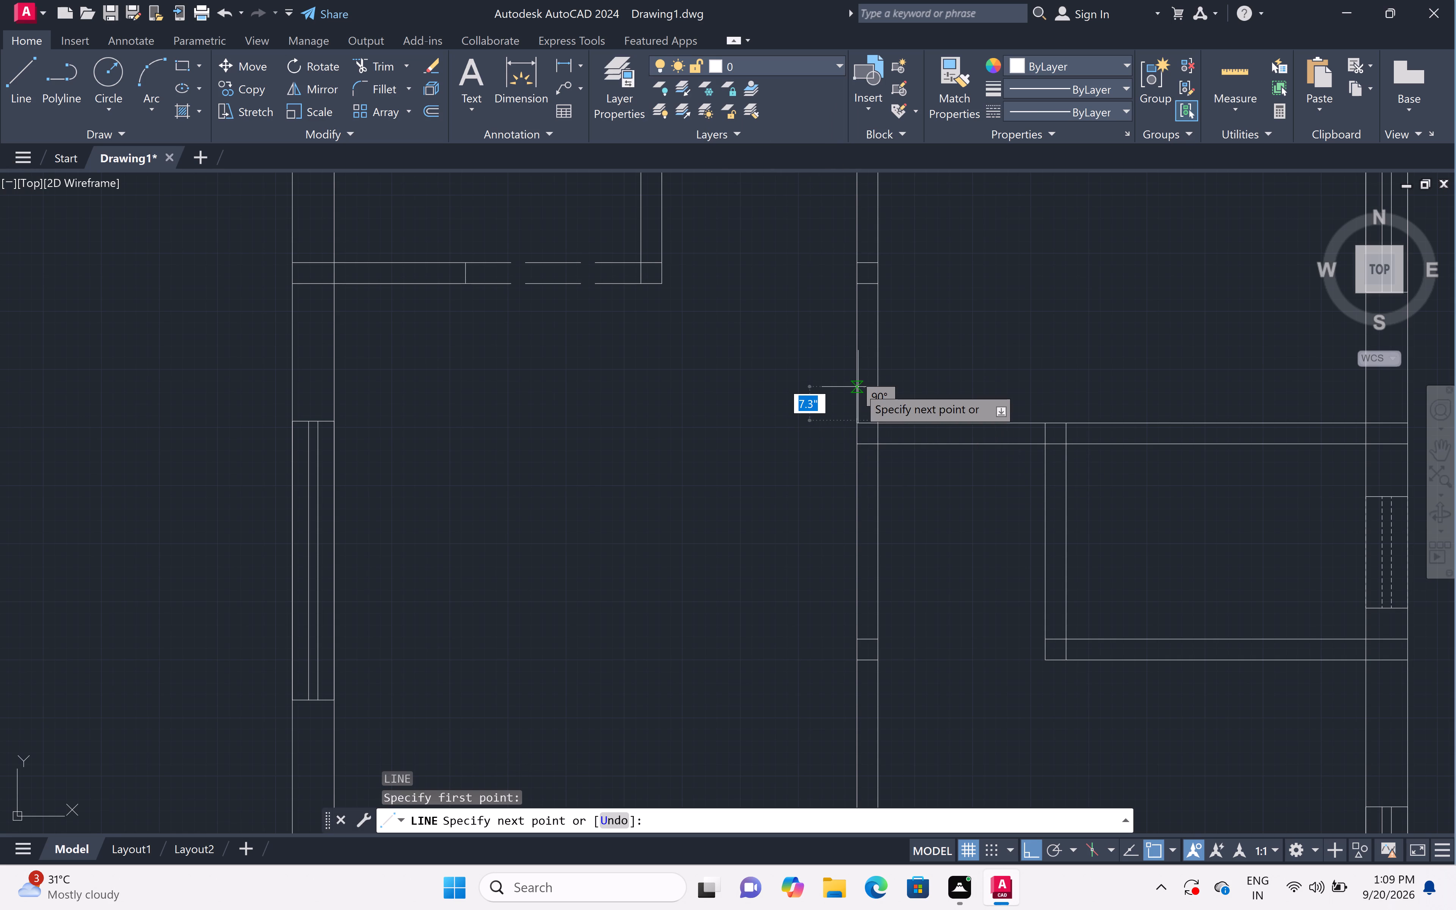
key("1")
key("shift+quotedbl")
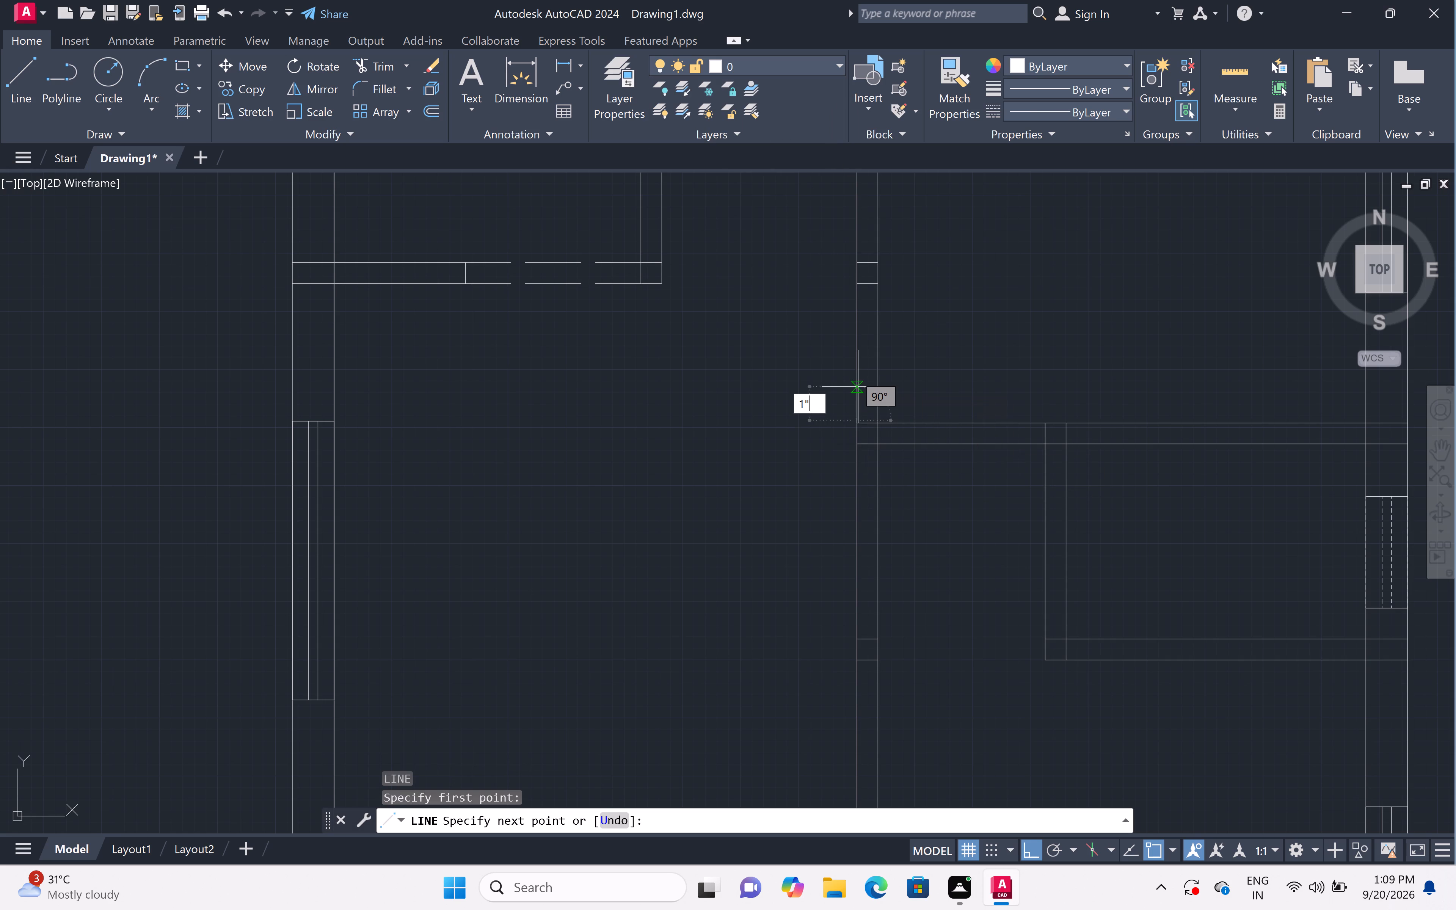
key("space")
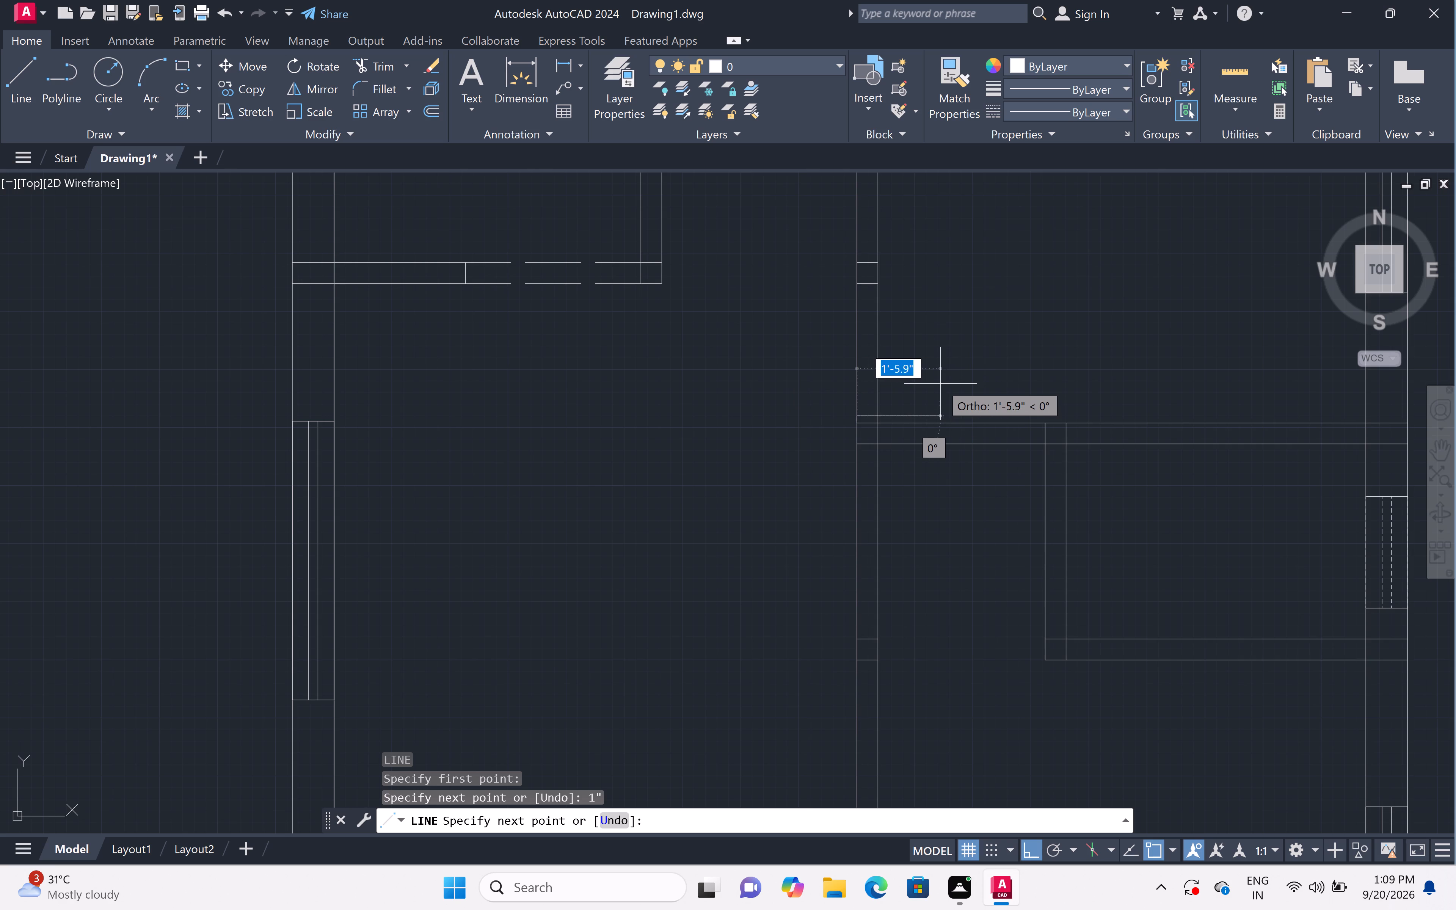
scroll(940, 384, "up", 3)
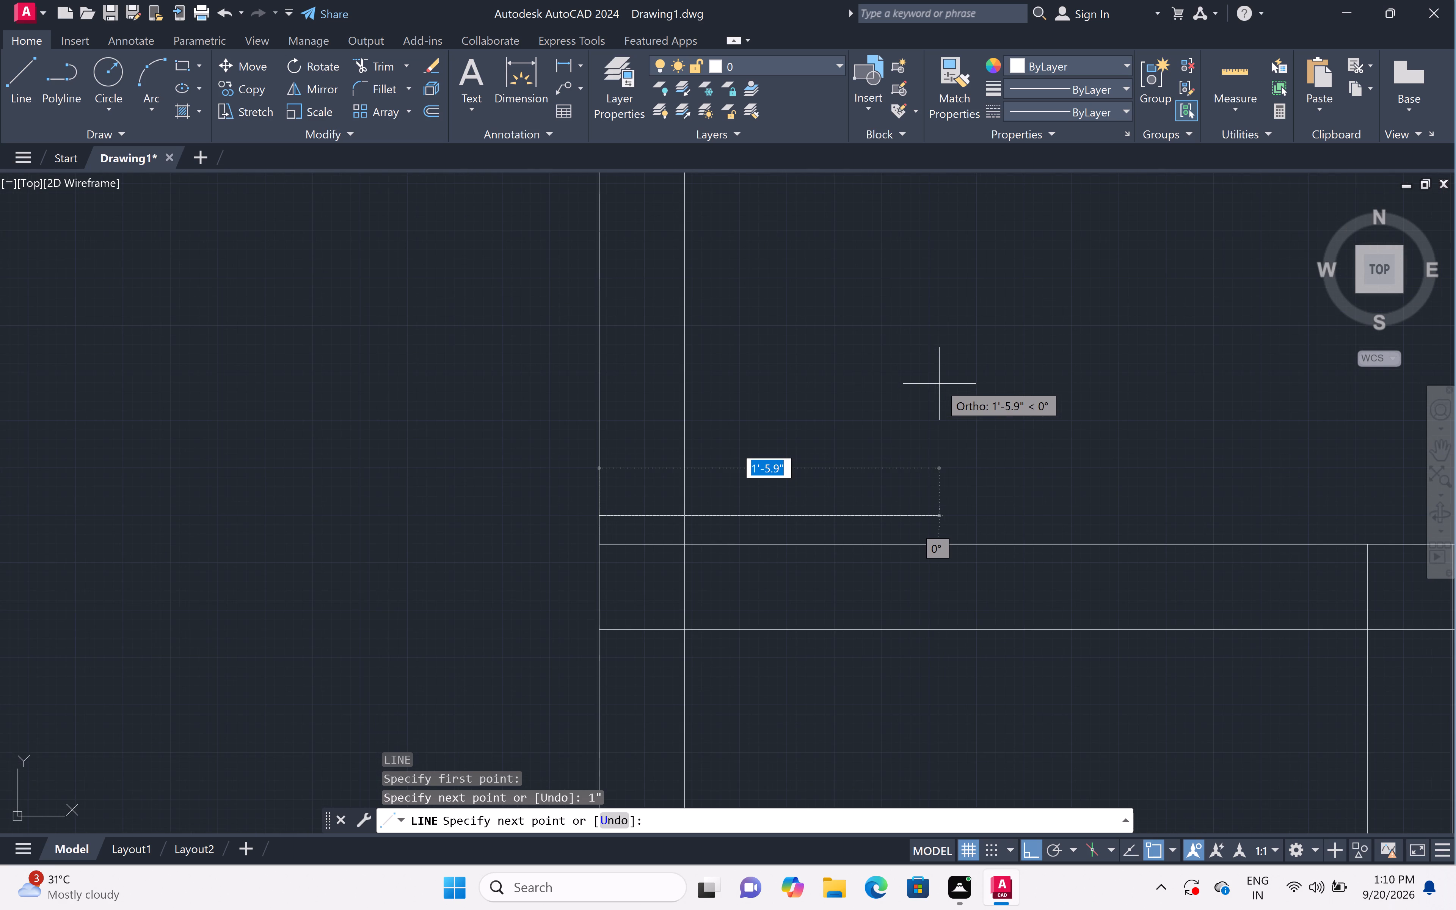
scroll(939, 384, "down", 3)
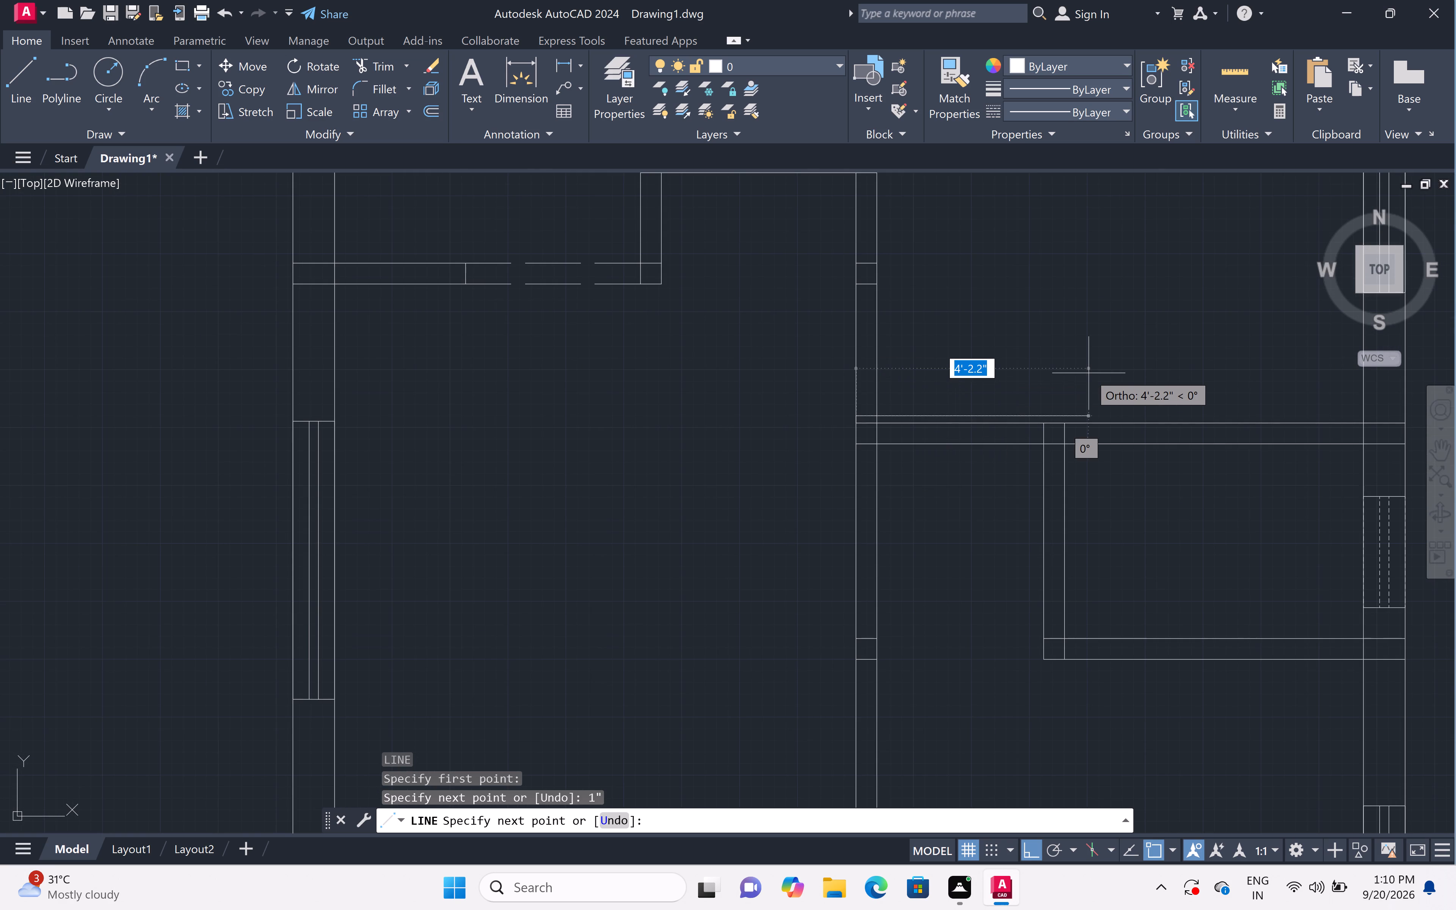
type("3'")
key("space")
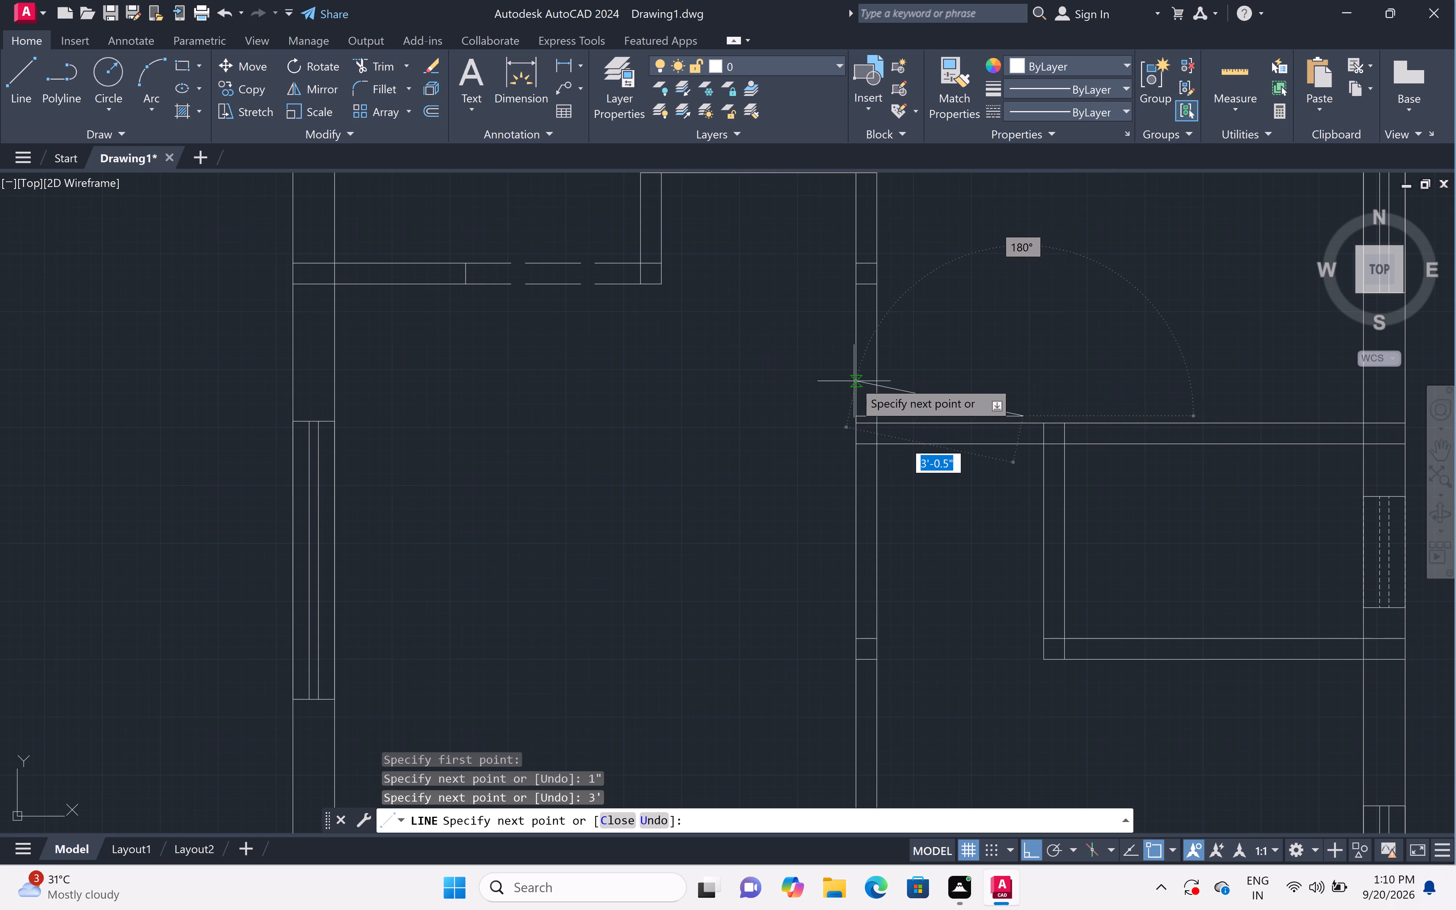
Continue the line back to the central partition's west face, 3' north along it, and across the wall thickness to its east face.
left_click(857, 416)
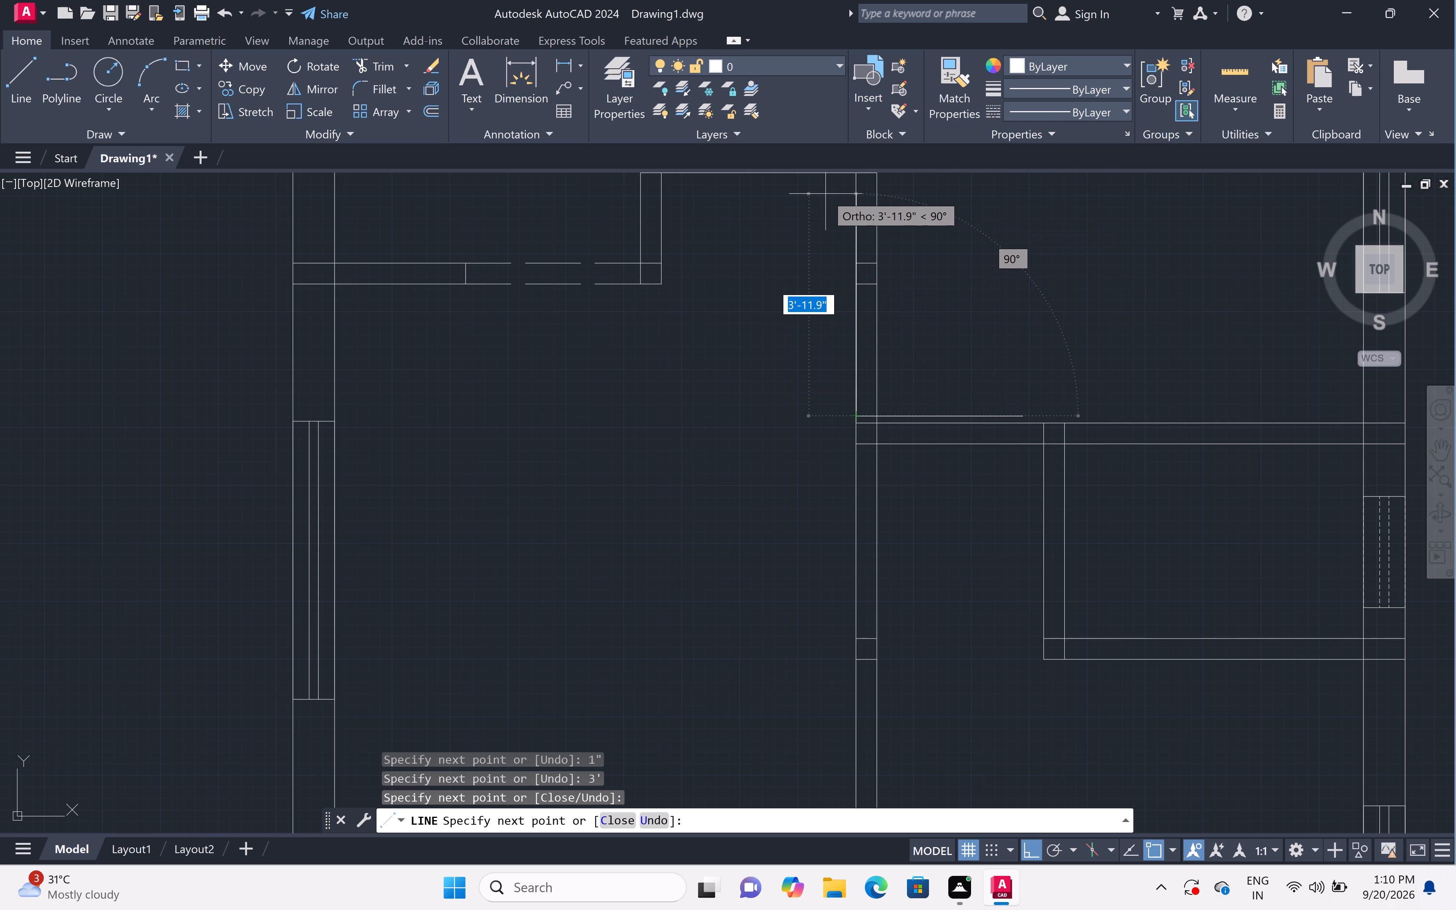
type("3'")
key("space")
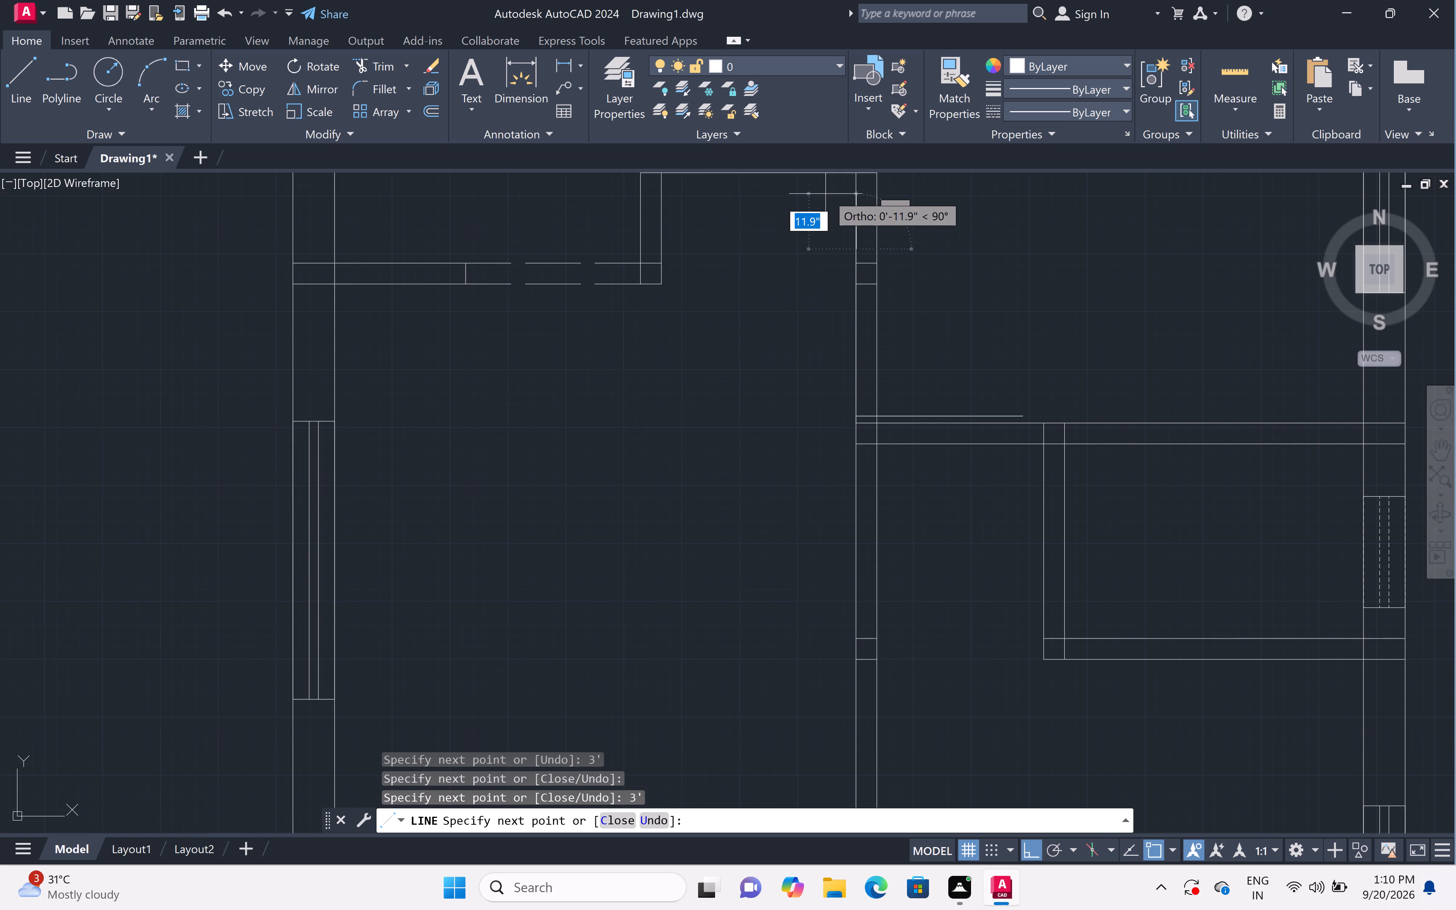
left_click(877, 251)
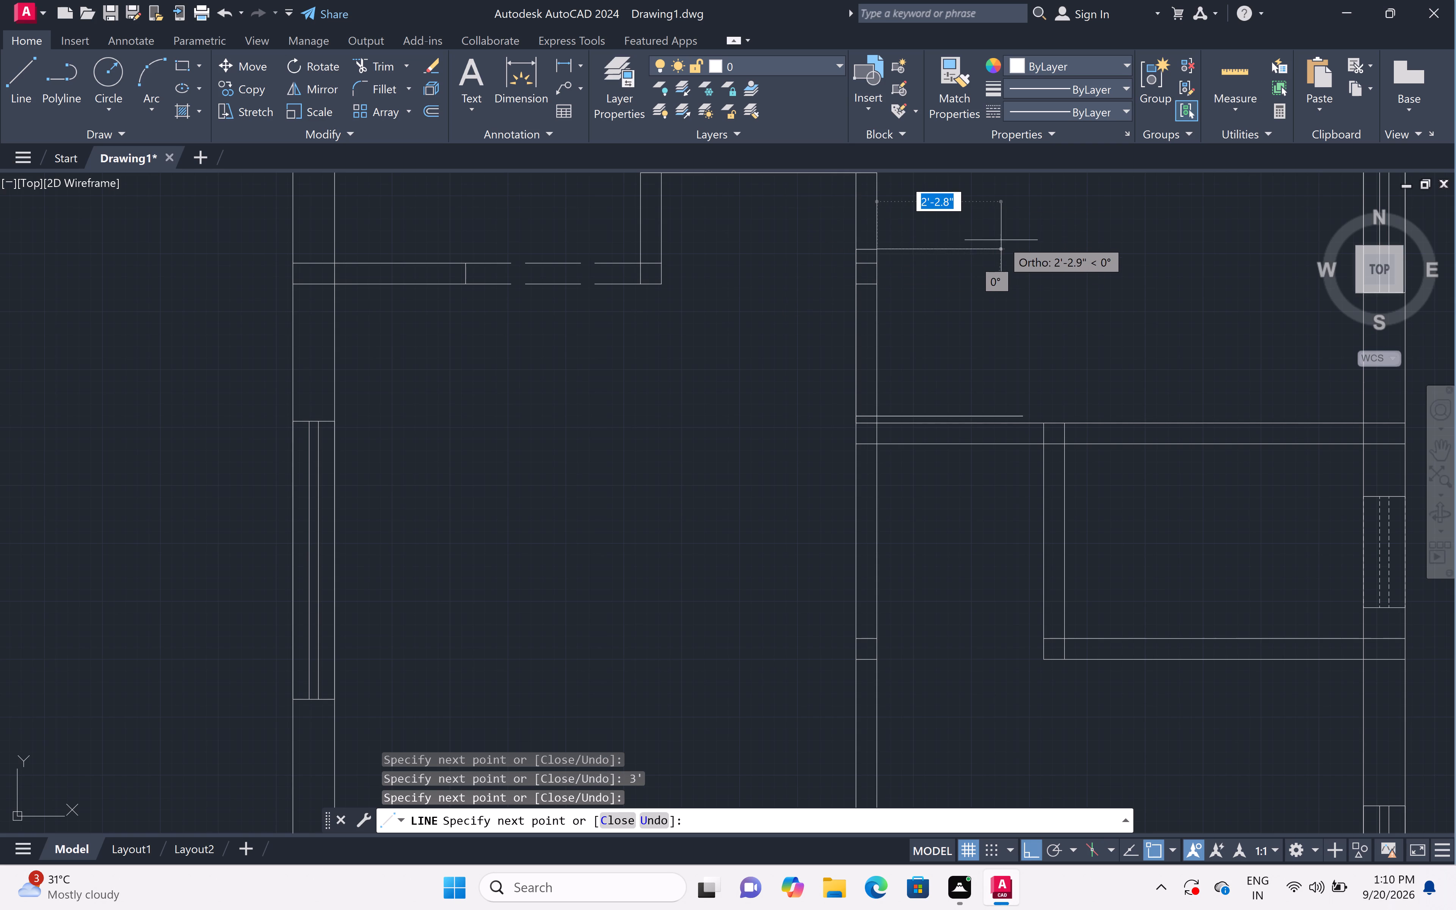
key("Escape")
Trim away the two short cross lines inside the central partition, just south of the new jamb line.
key("t")
key("r")
key("space")
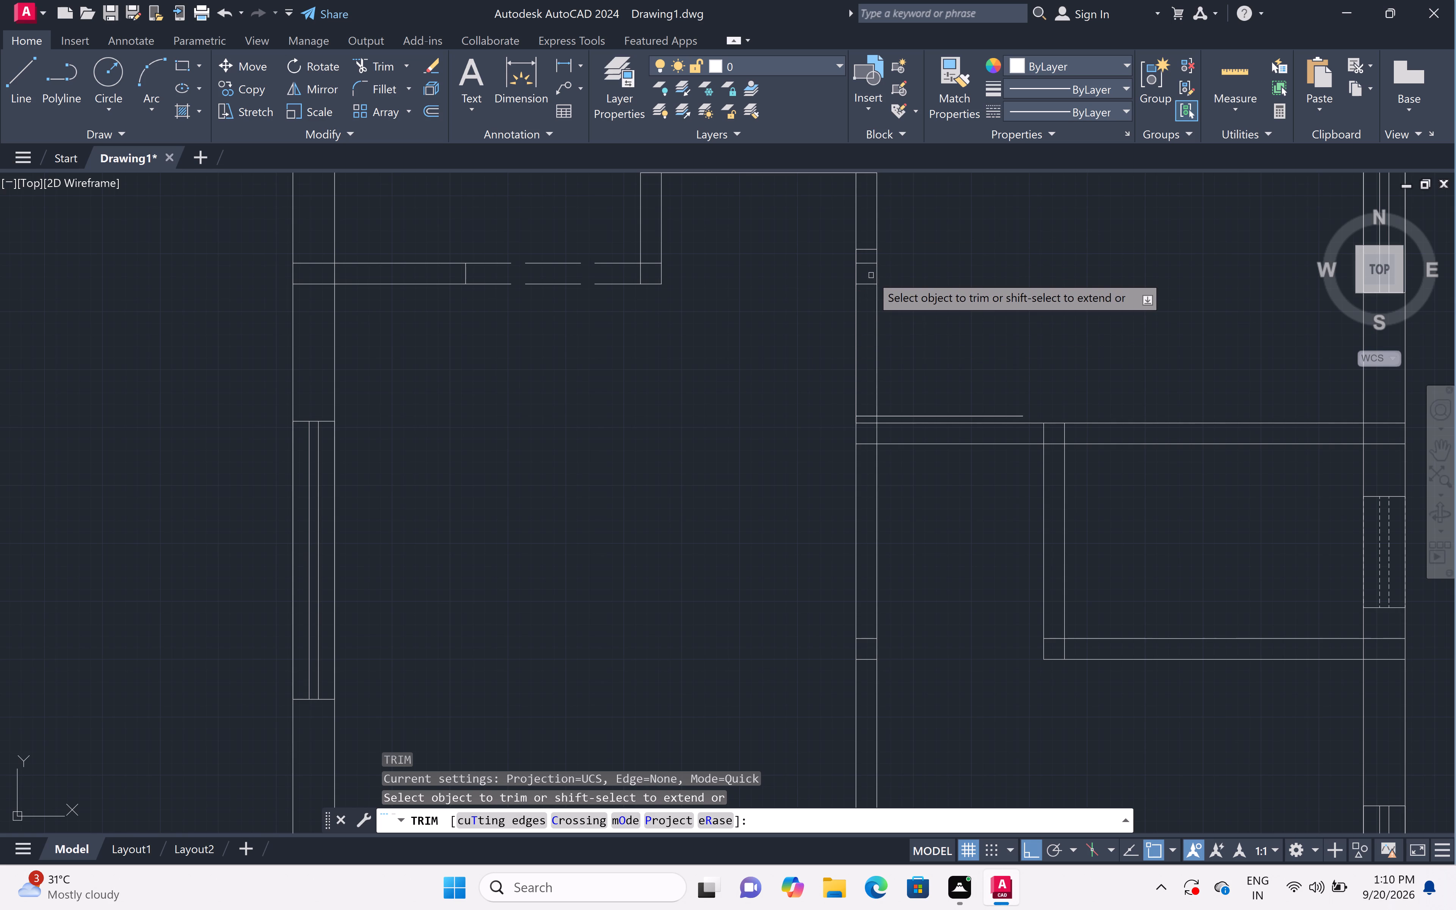
scroll(866, 268, "up", 2)
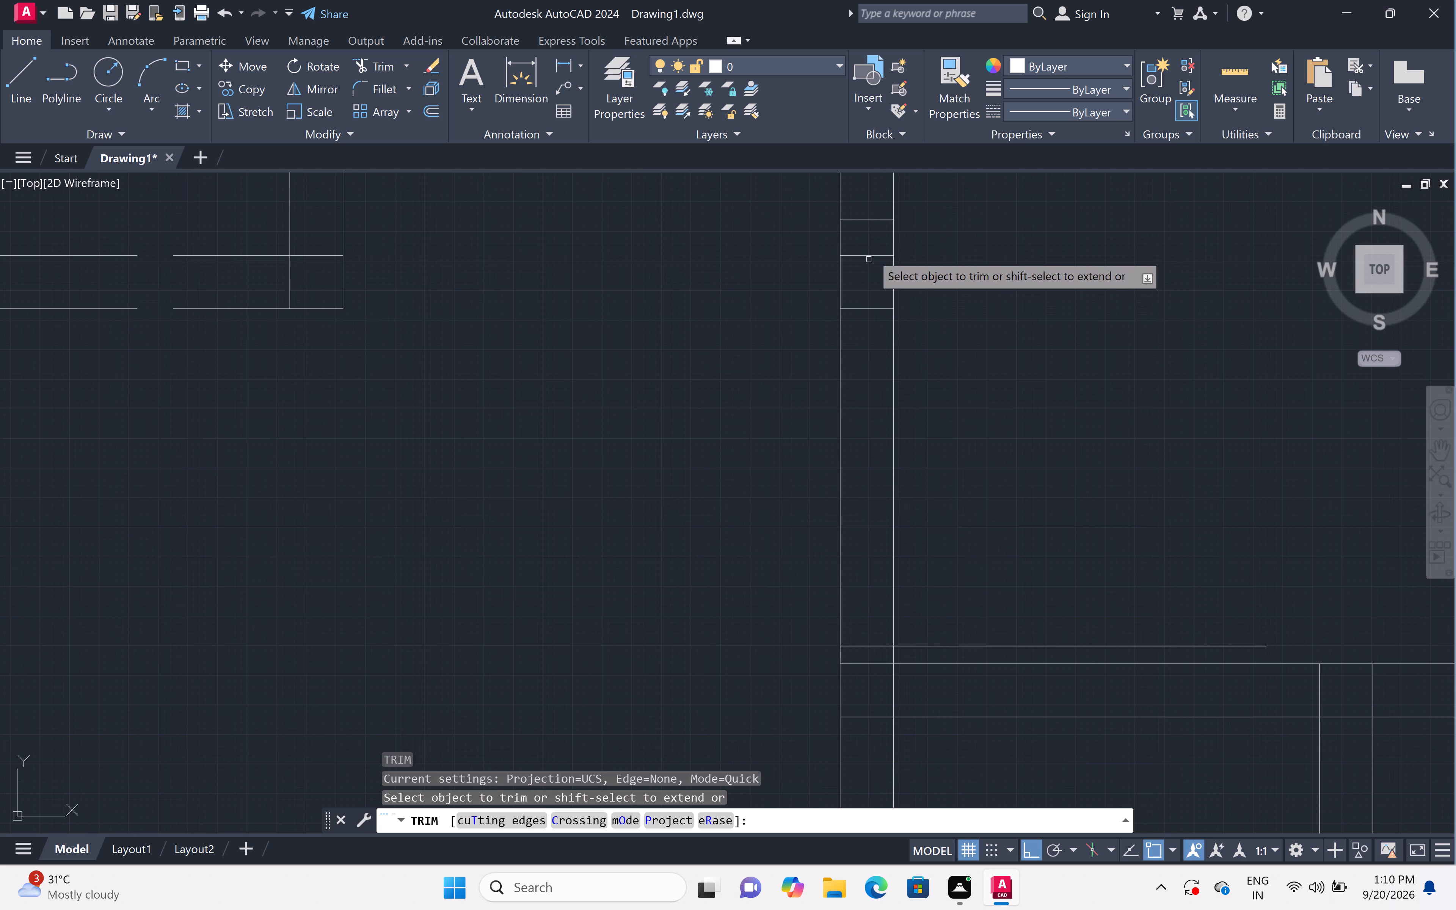
left_click(872, 240)
double_click(864, 334)
scroll(866, 323, "down", 2)
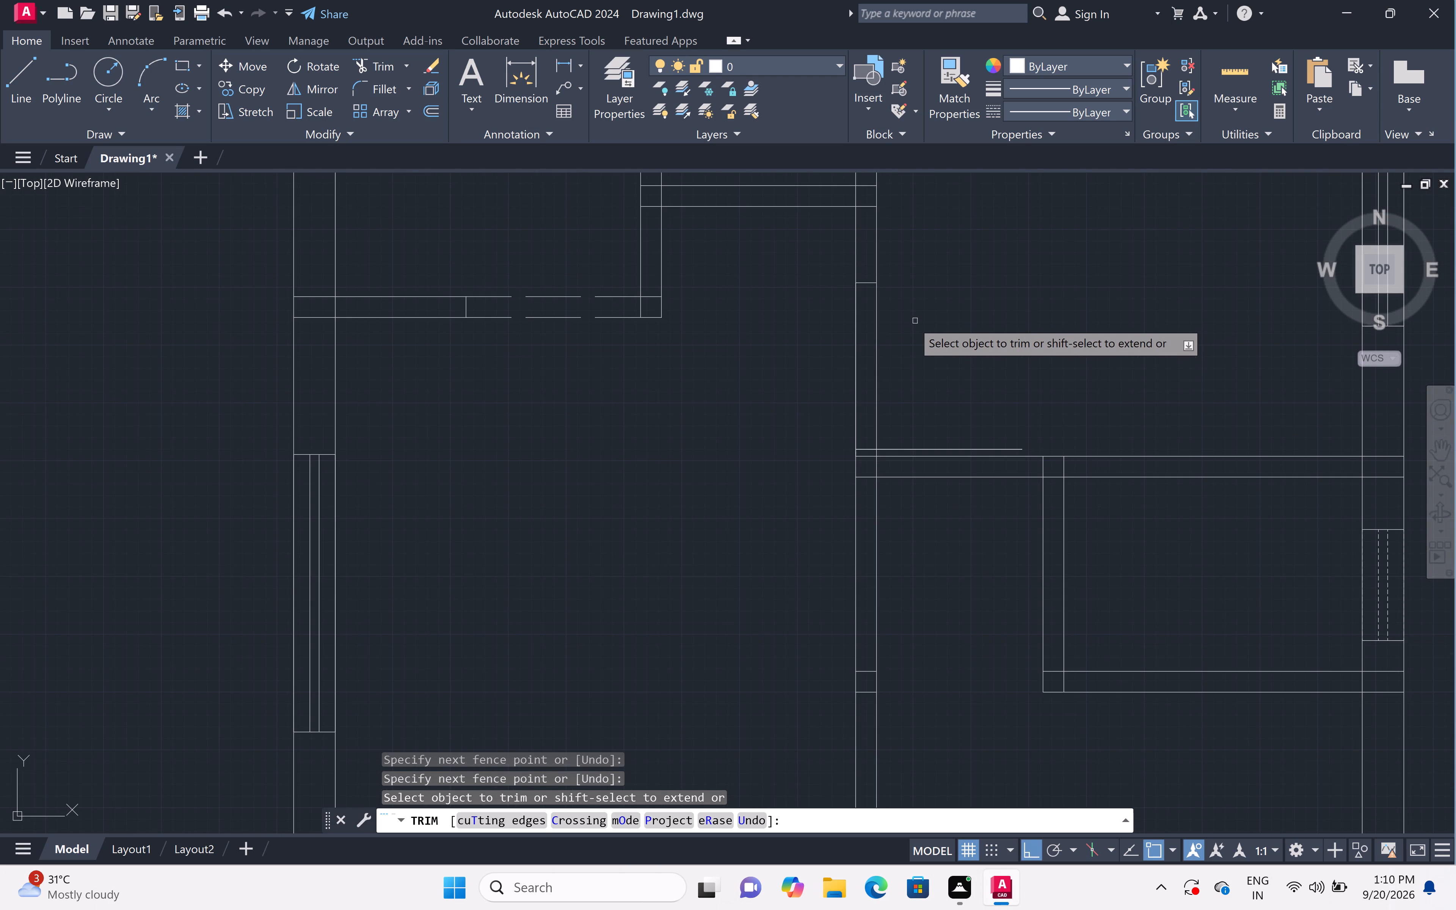
Trim away the two cross lines inside the central partition level with the small east room's south wall.
scroll(902, 359, "down", 2)
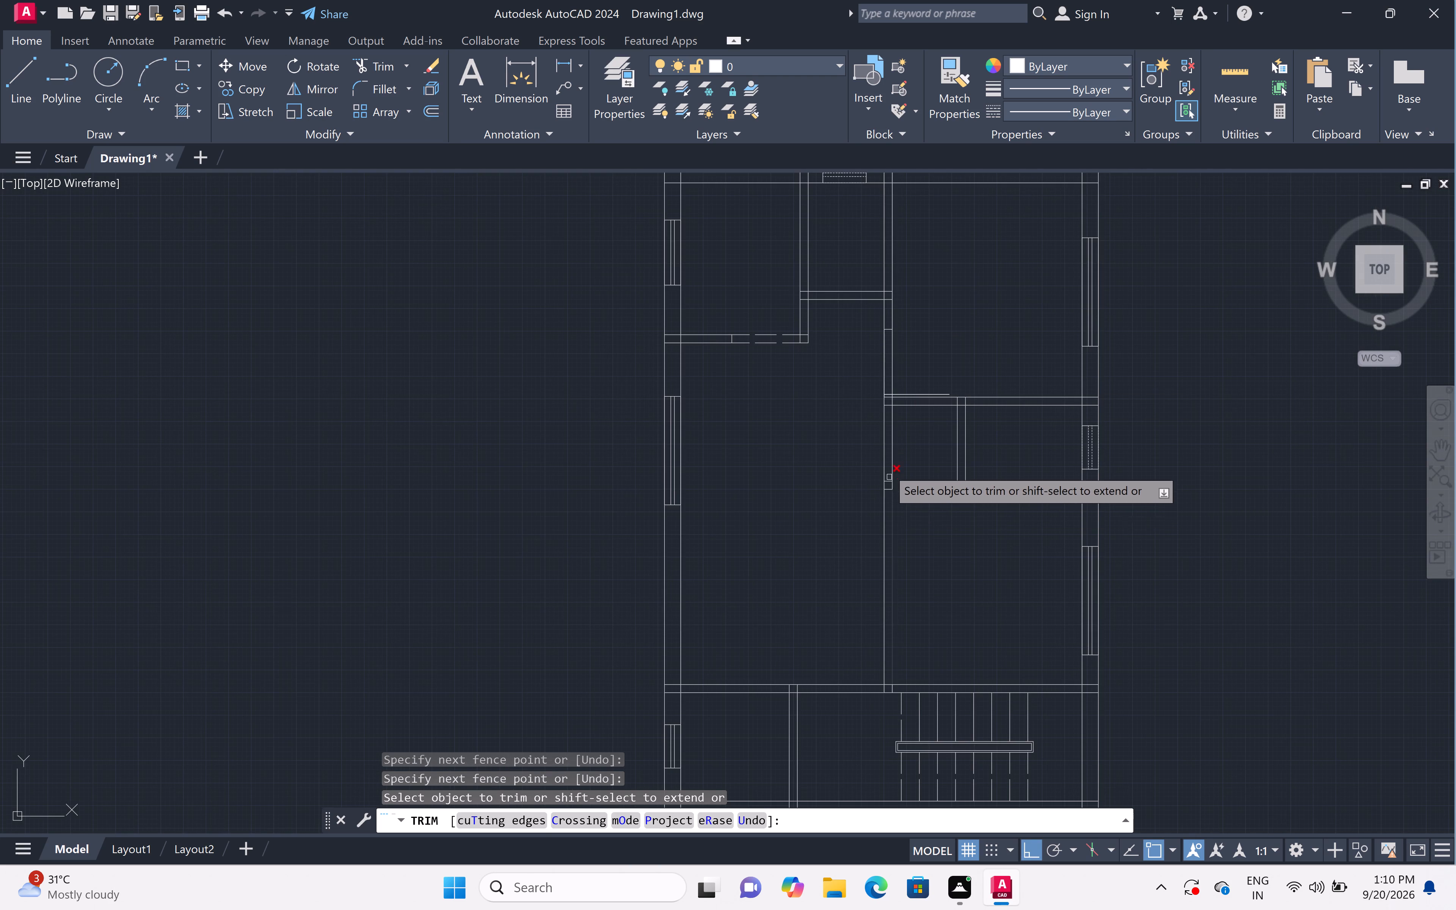
scroll(886, 465, "up", 3)
scroll(899, 446, "down", 1)
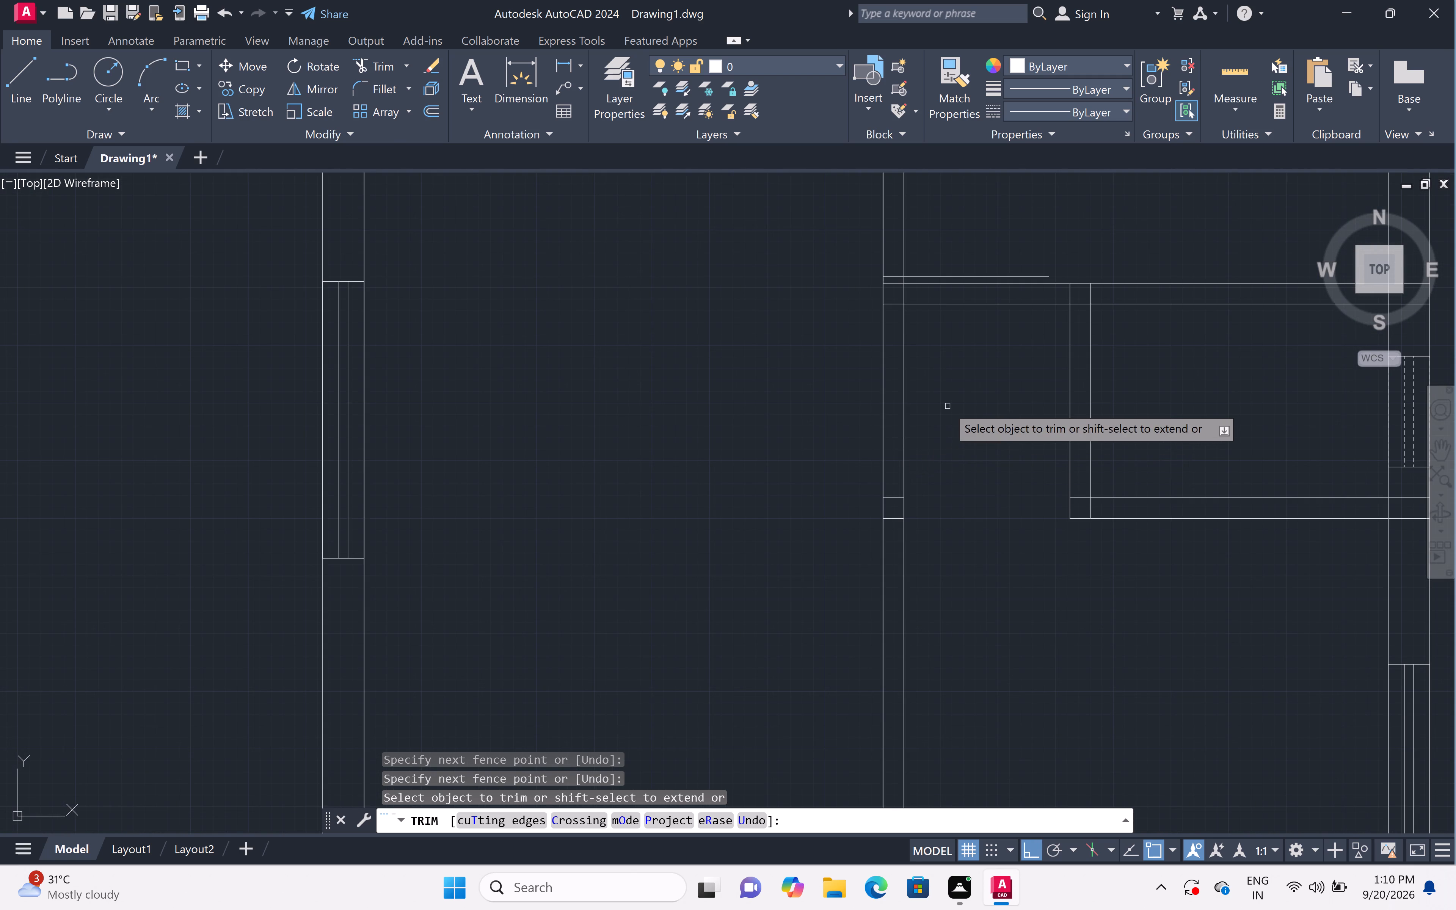
left_click(893, 489)
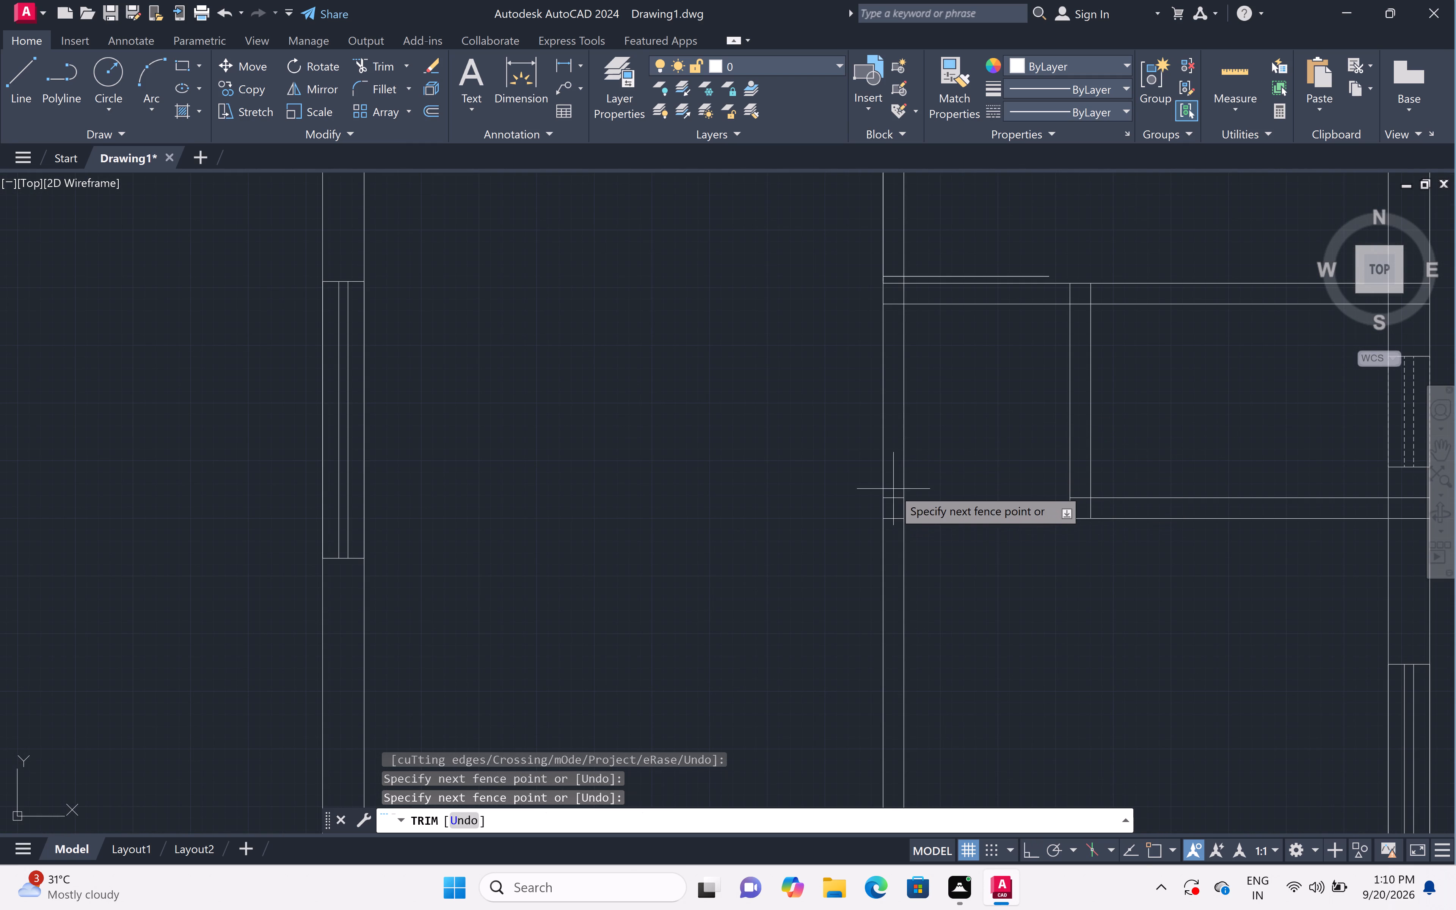
left_click(892, 547)
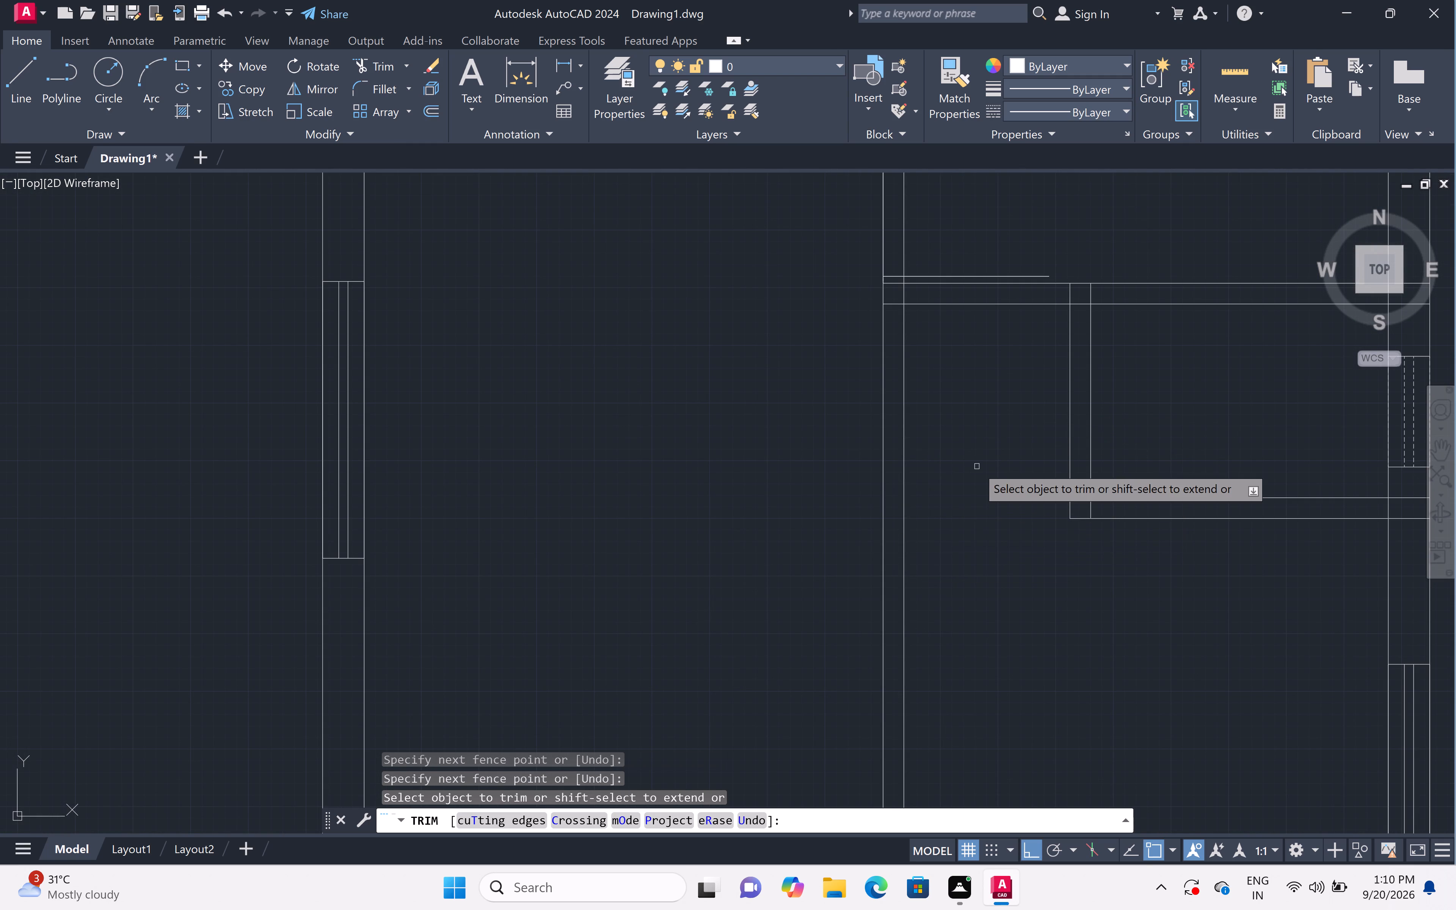
key("Escape")
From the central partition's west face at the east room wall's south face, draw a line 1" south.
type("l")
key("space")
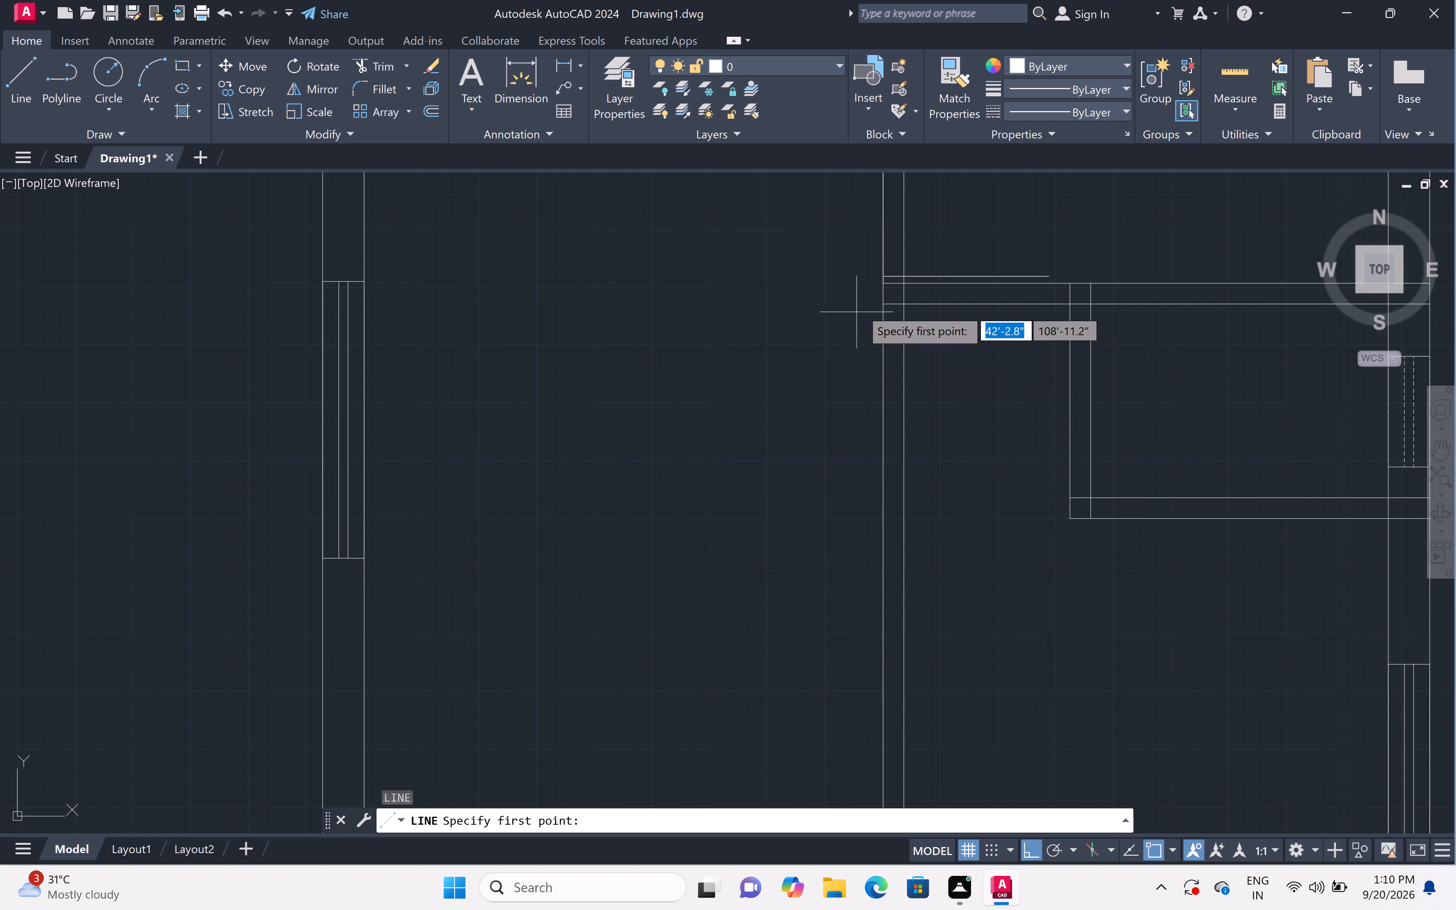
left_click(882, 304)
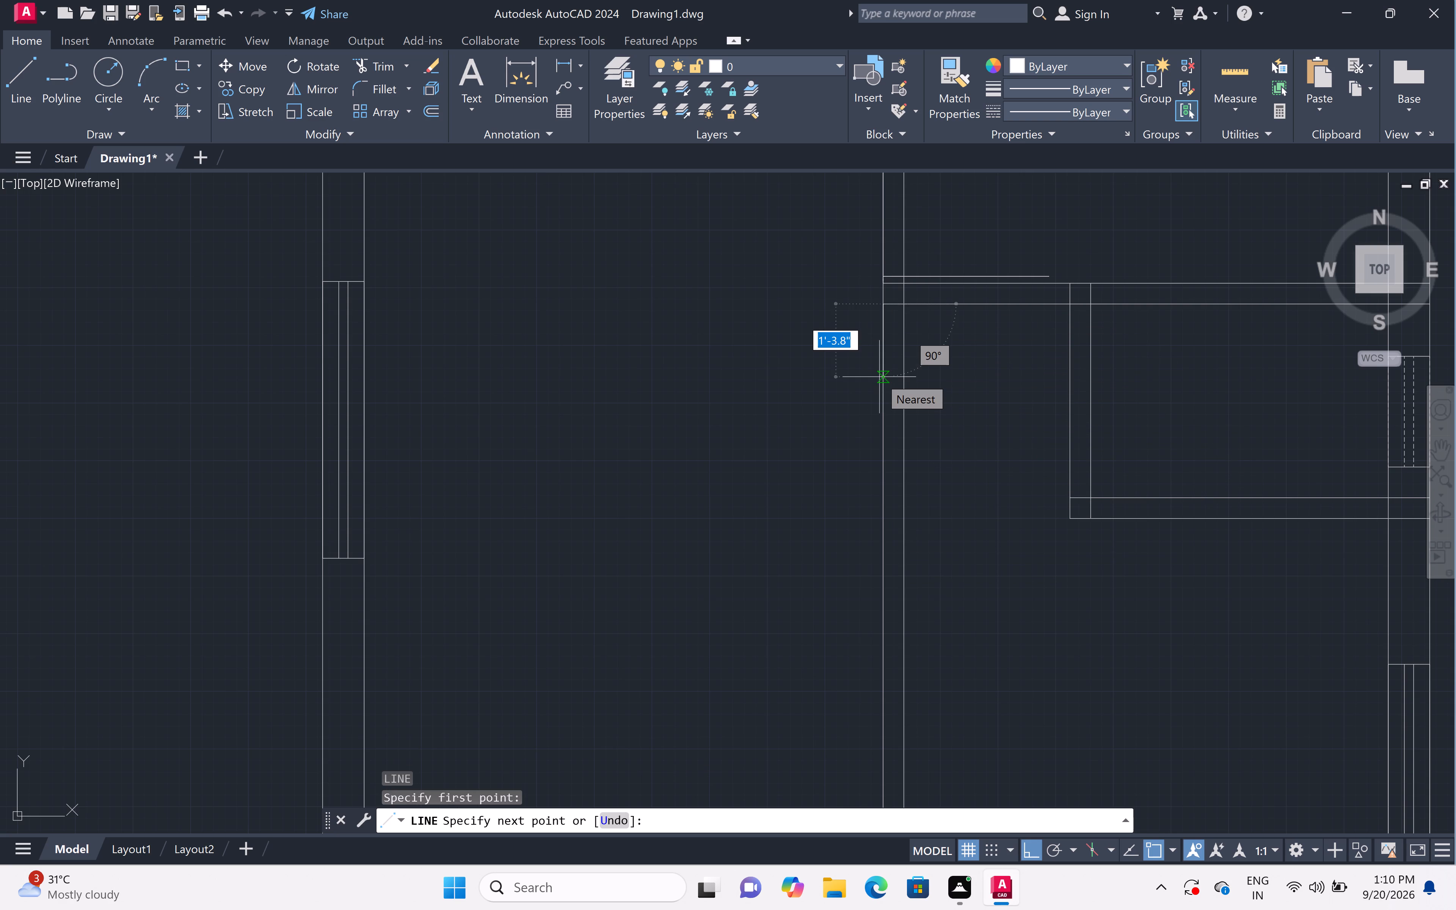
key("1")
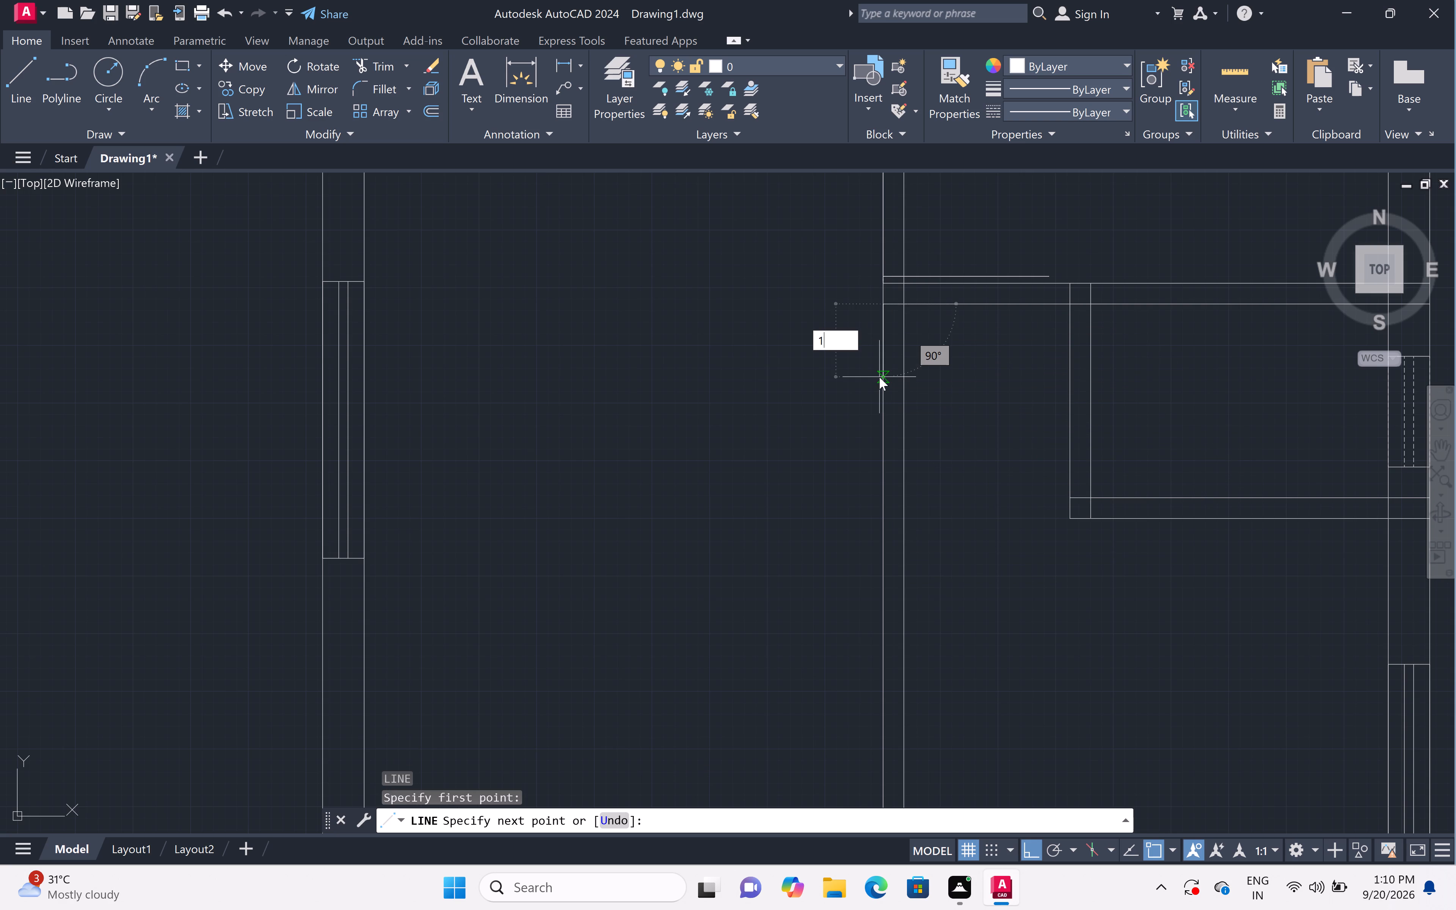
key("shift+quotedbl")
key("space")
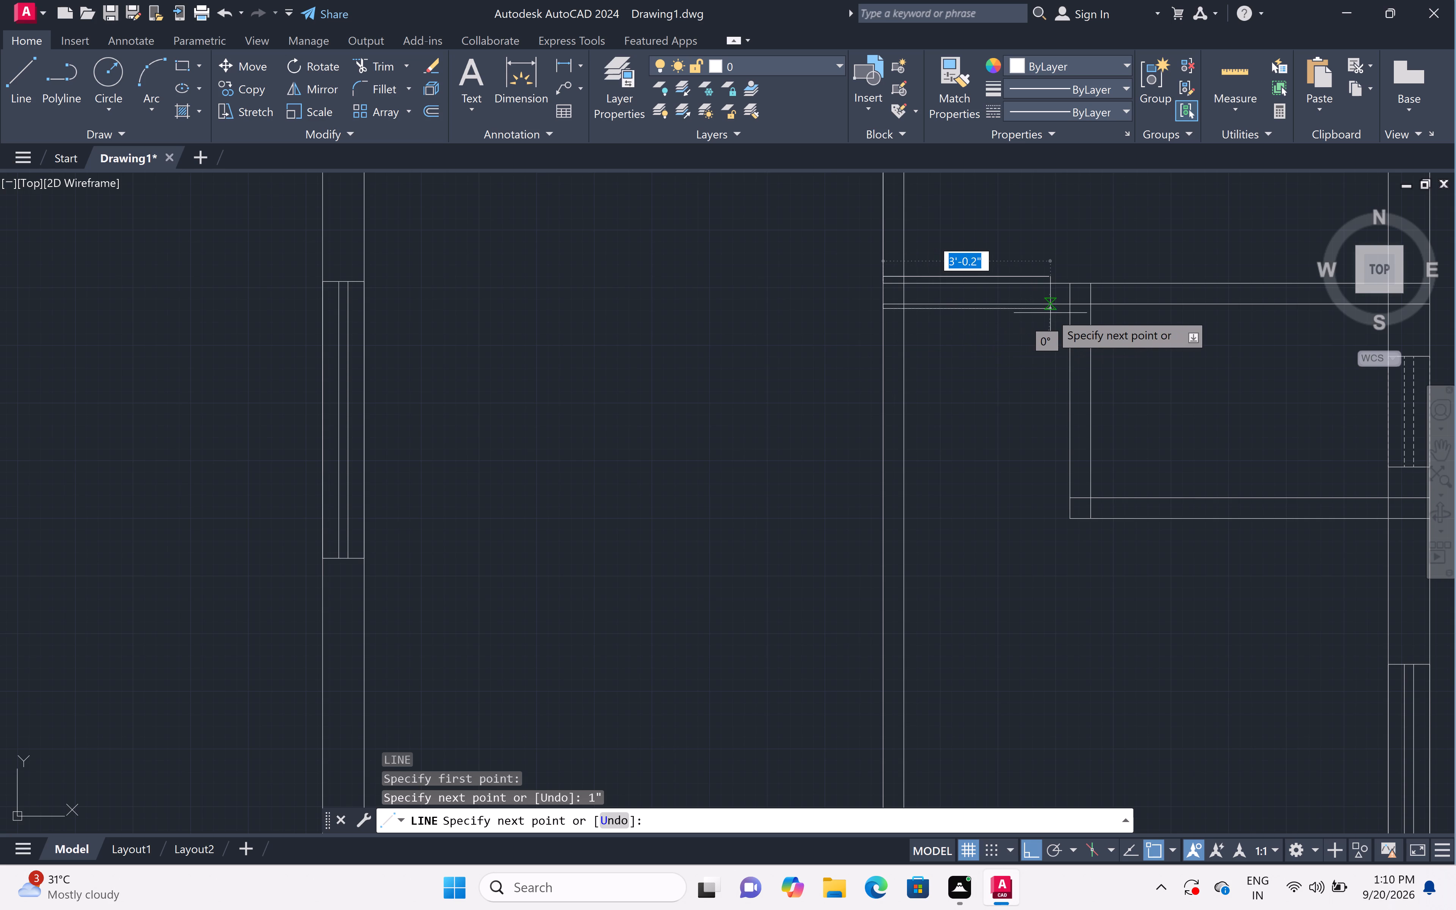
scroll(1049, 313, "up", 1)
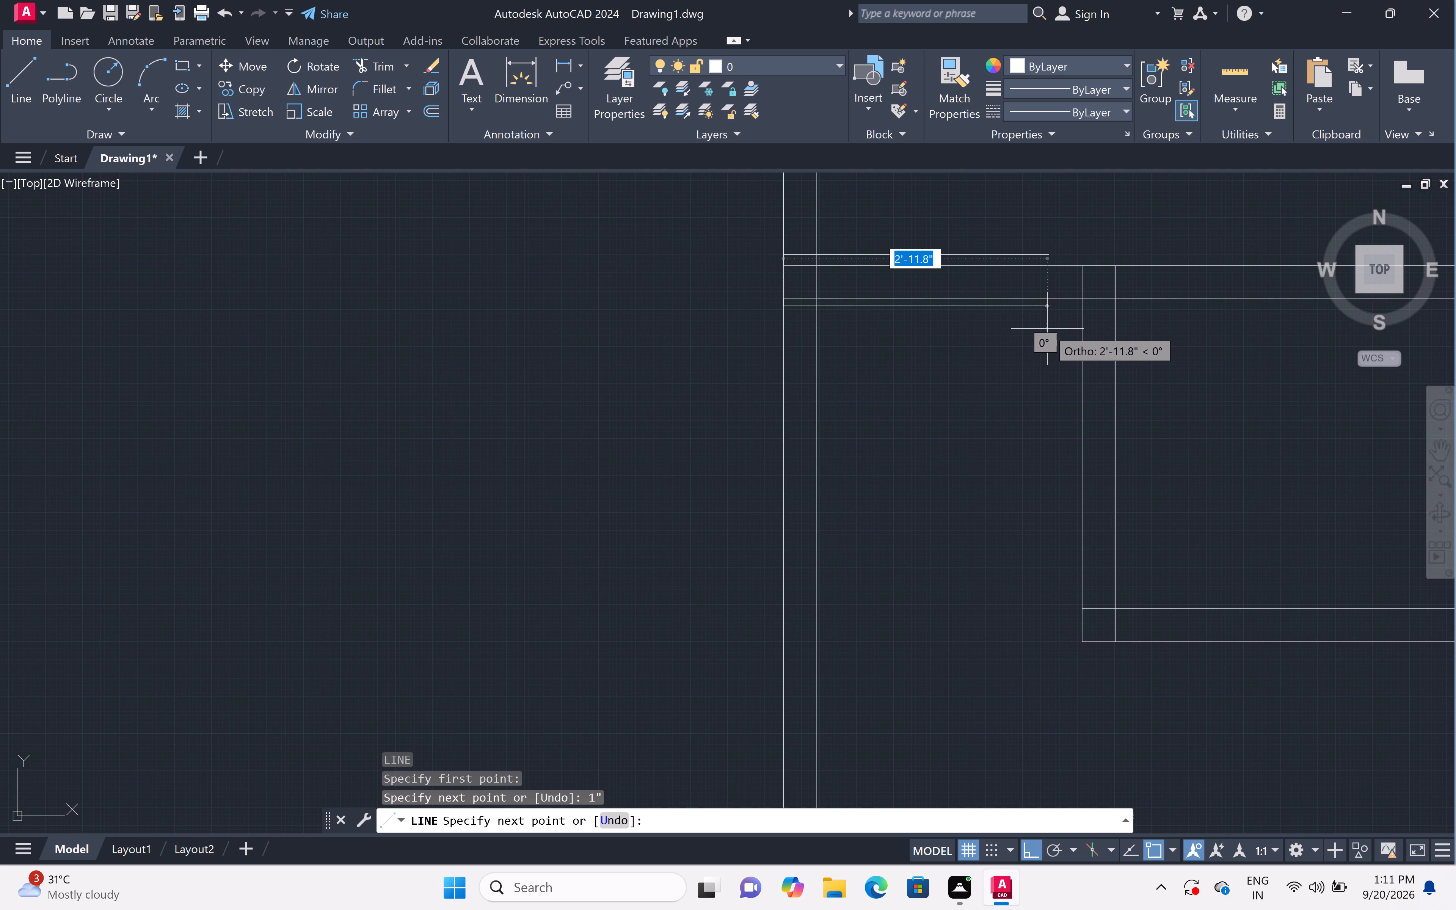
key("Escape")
Erase the overlapping 3' lines and 1" stubs on the north side of the central partition's junction with the east room wall.
scroll(802, 243, "up", 2)
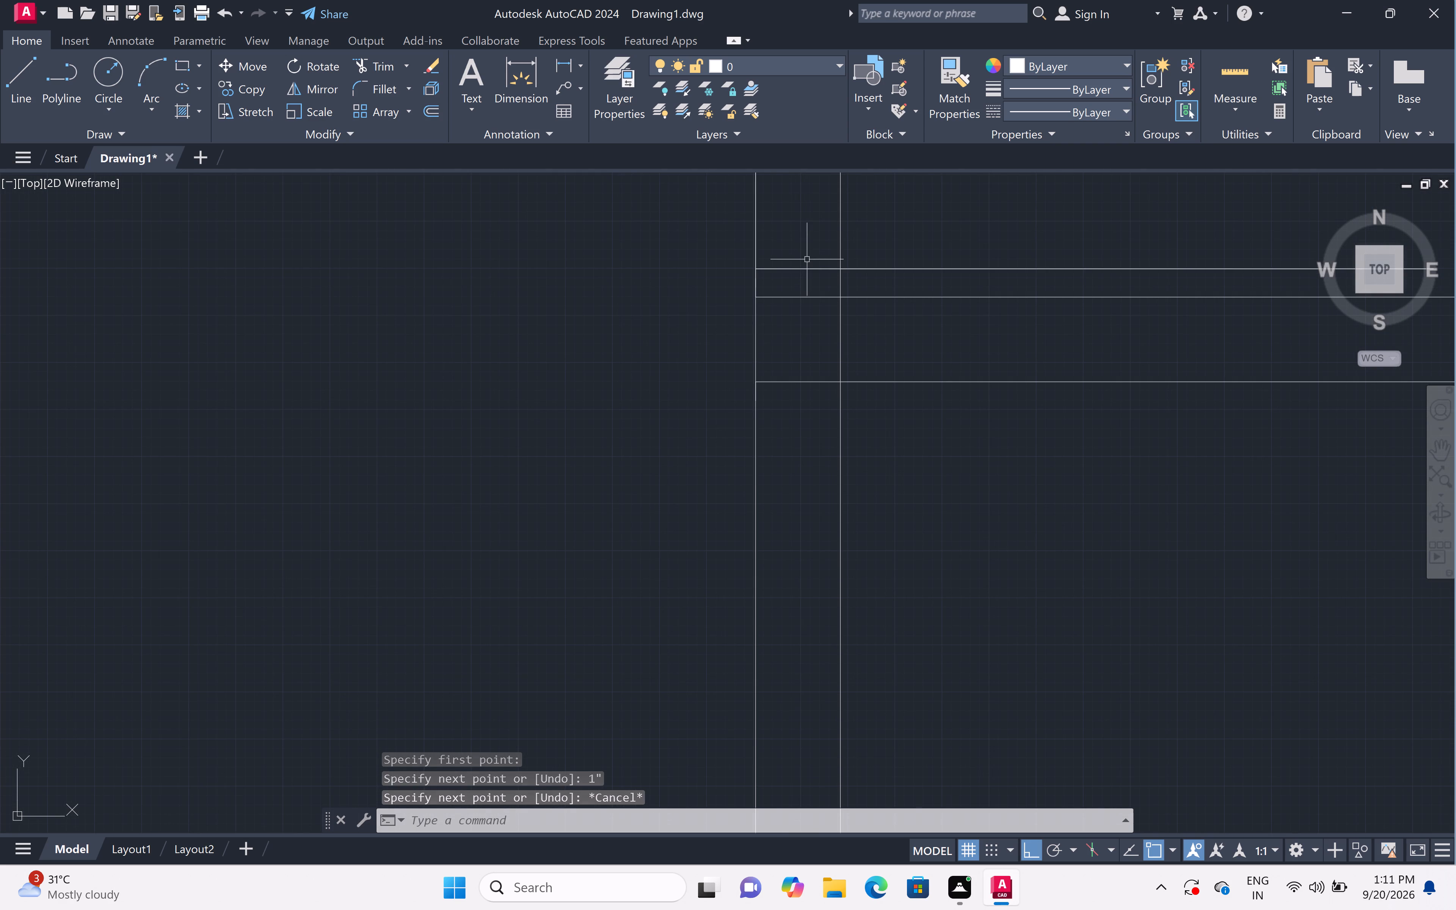
left_click(804, 268)
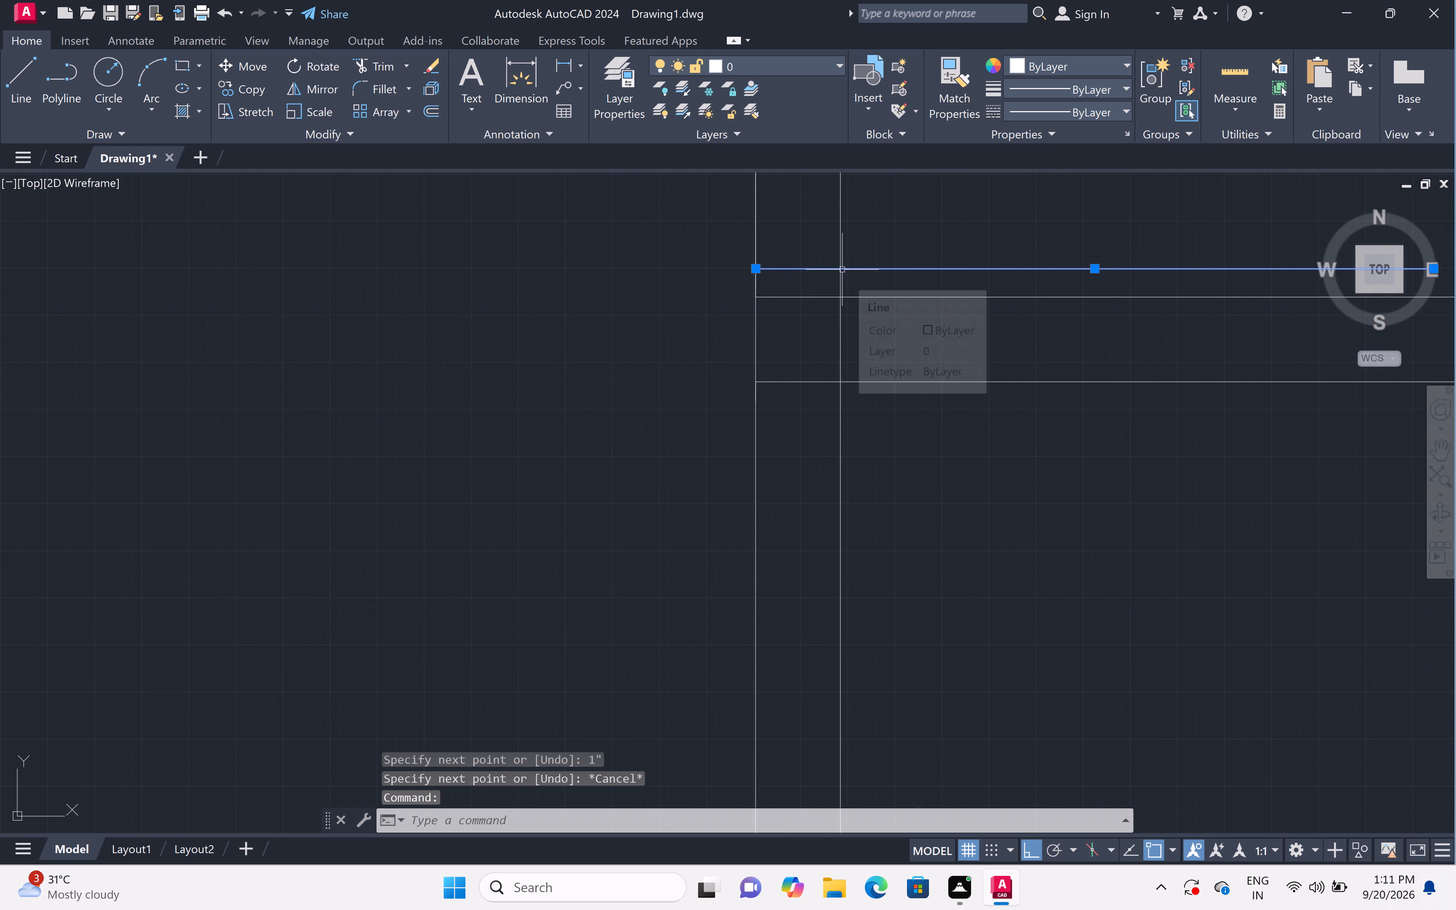
key("Delete")
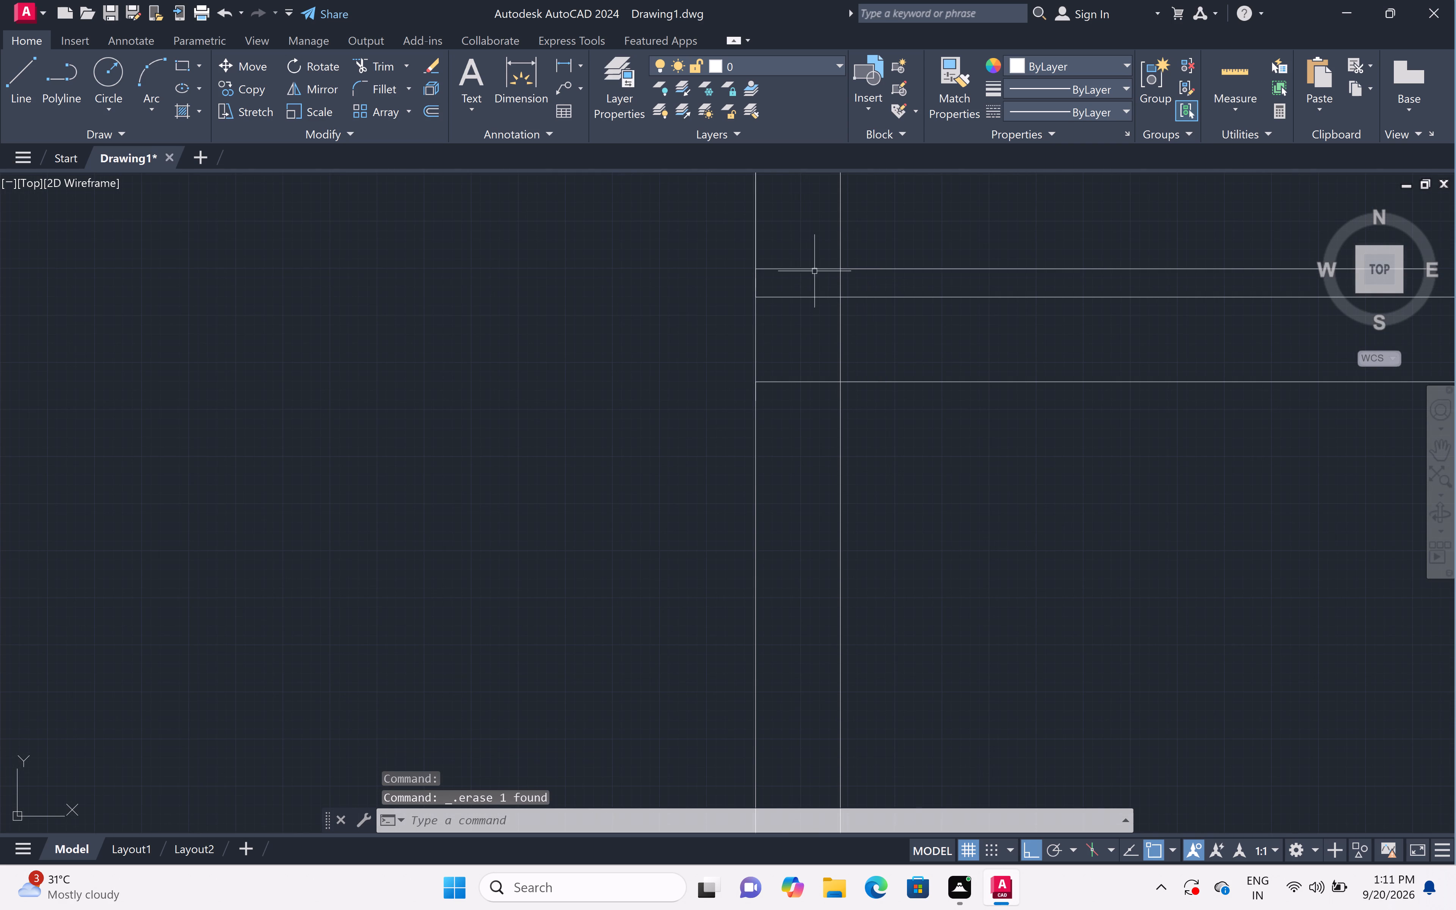
left_click(814, 269)
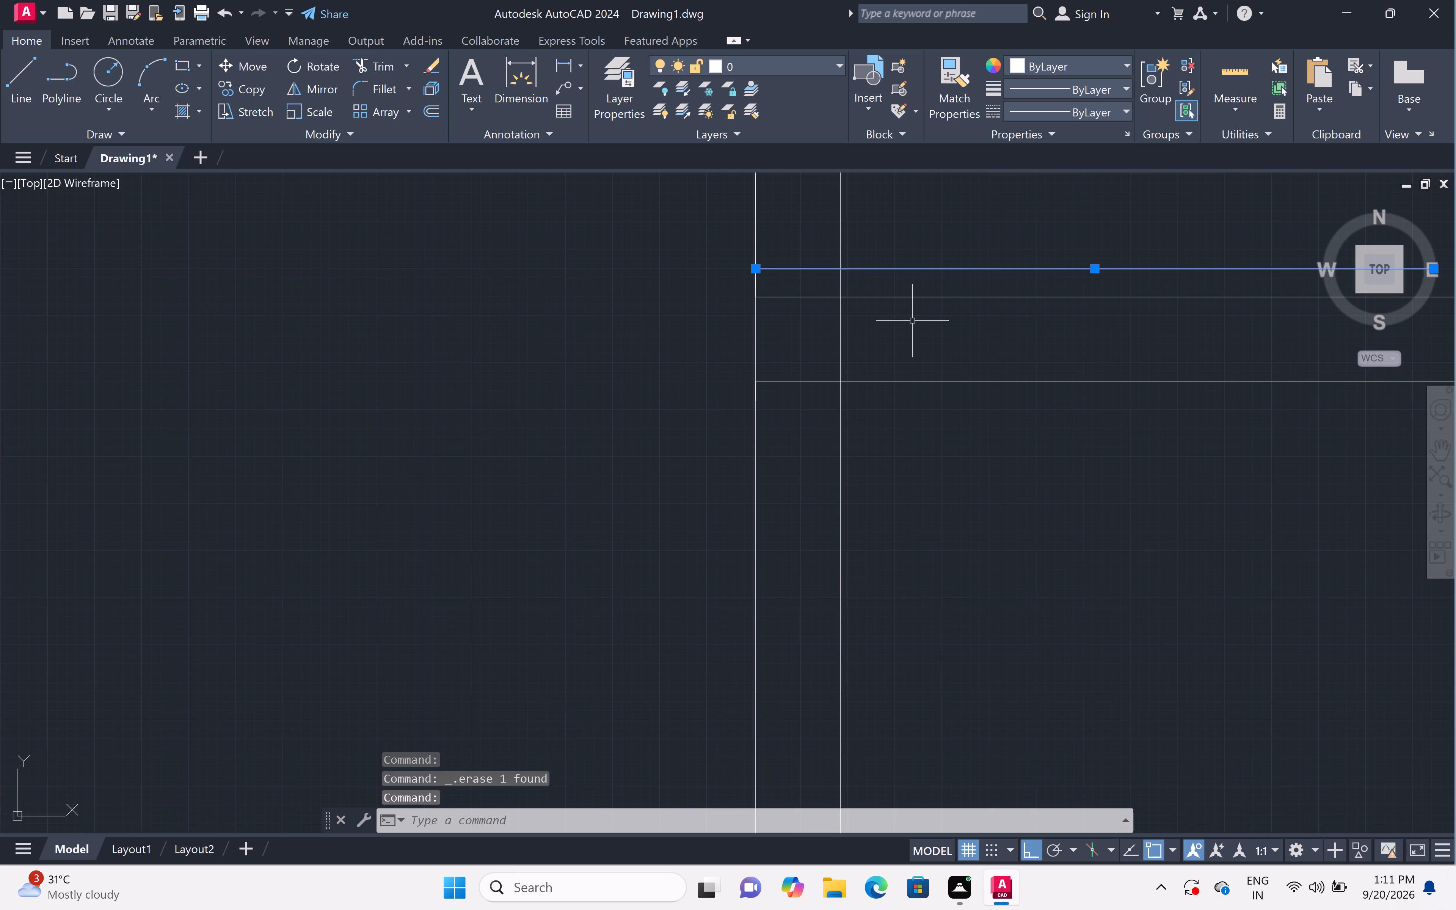
key("Delete")
scroll(910, 316, "down", 2)
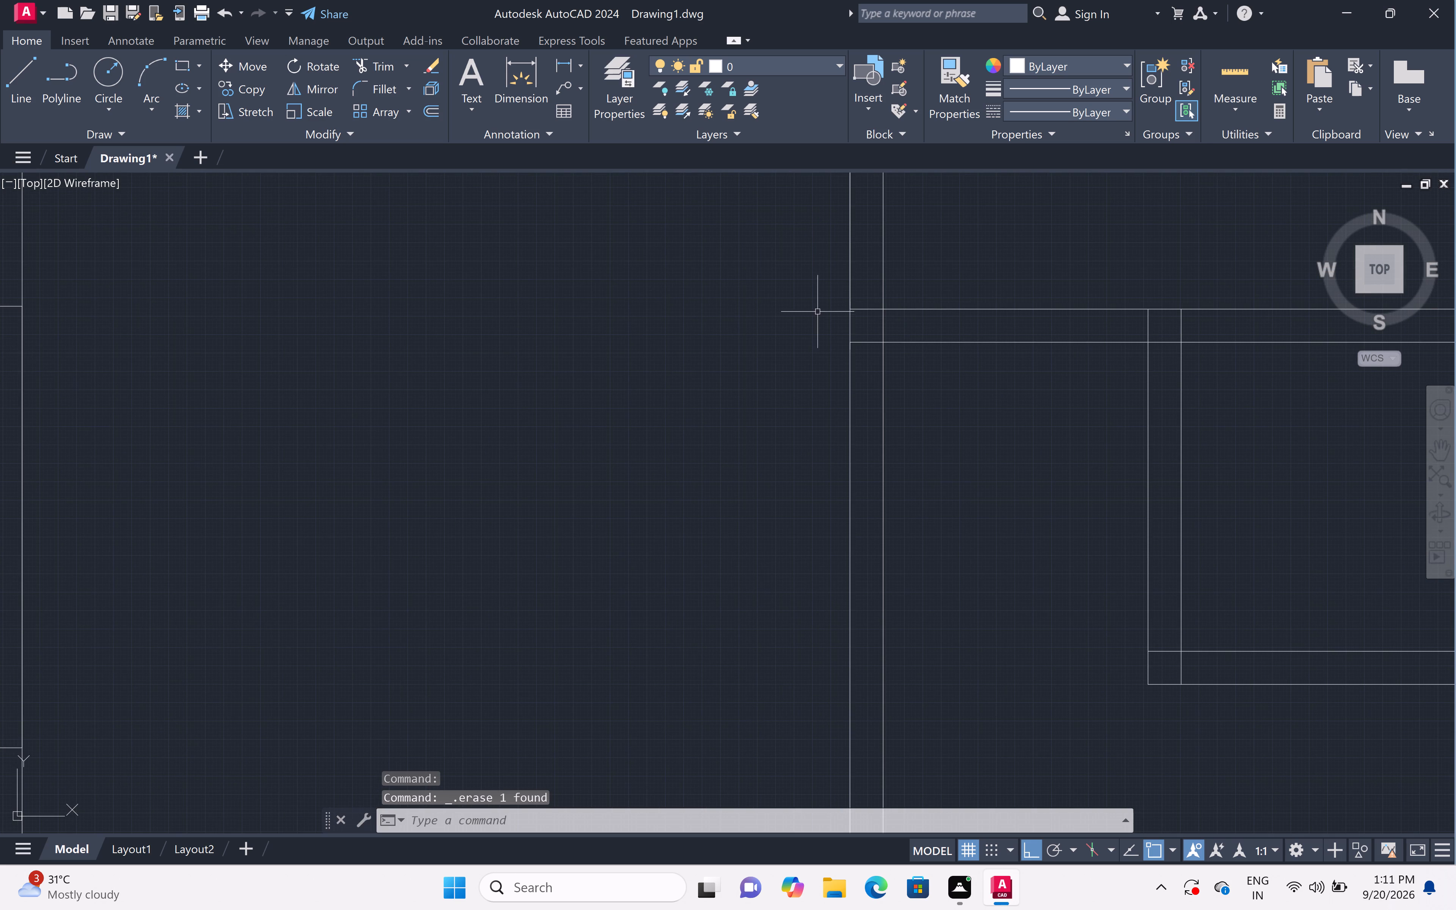
scroll(843, 290, "up", 2)
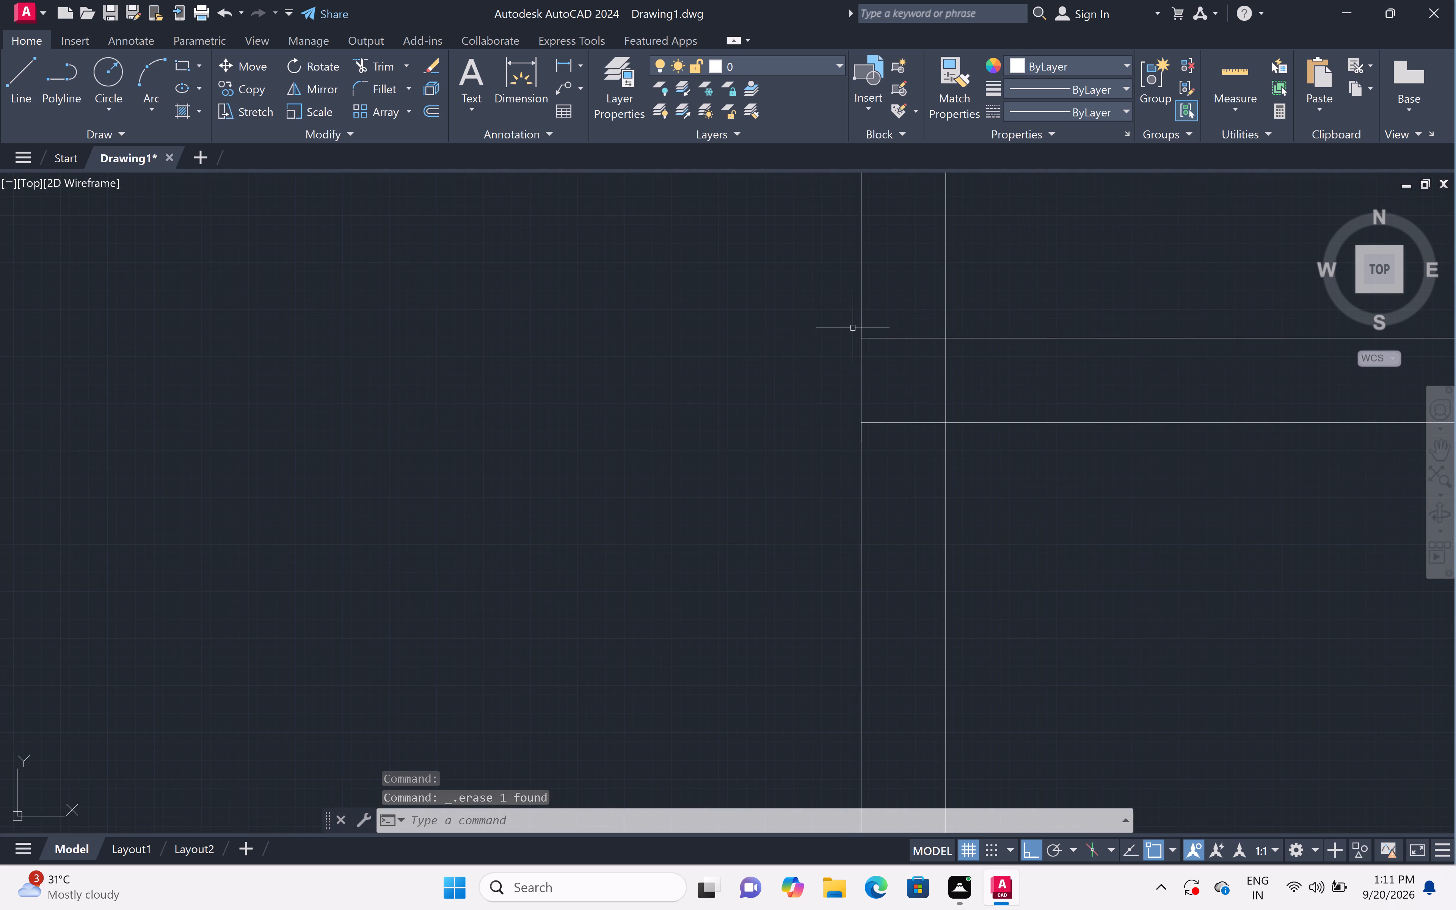
left_click(861, 324)
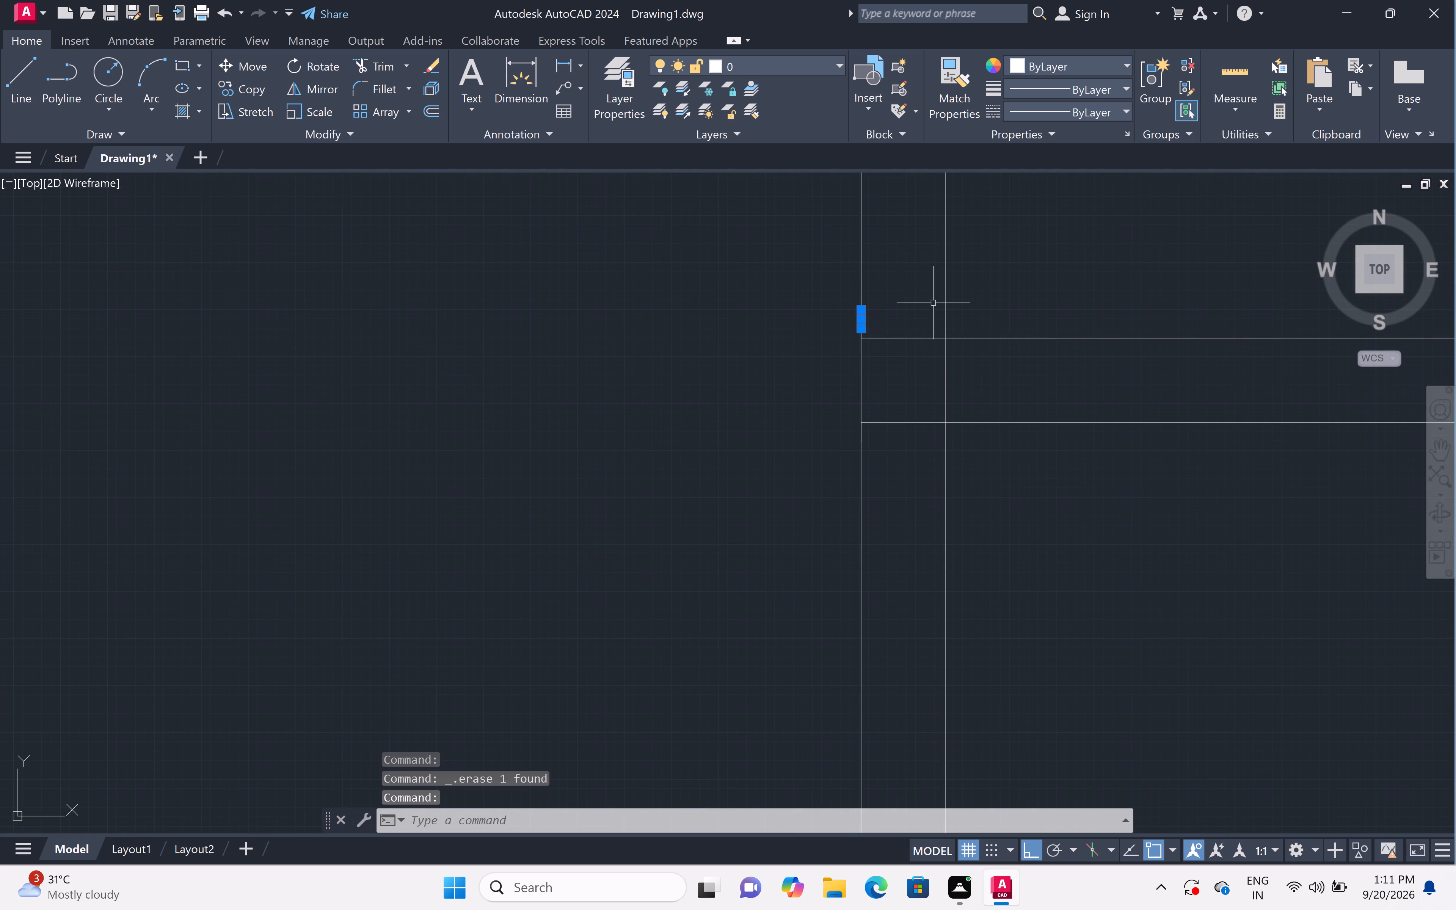
key("Delete")
left_click(860, 324)
key("Delete")
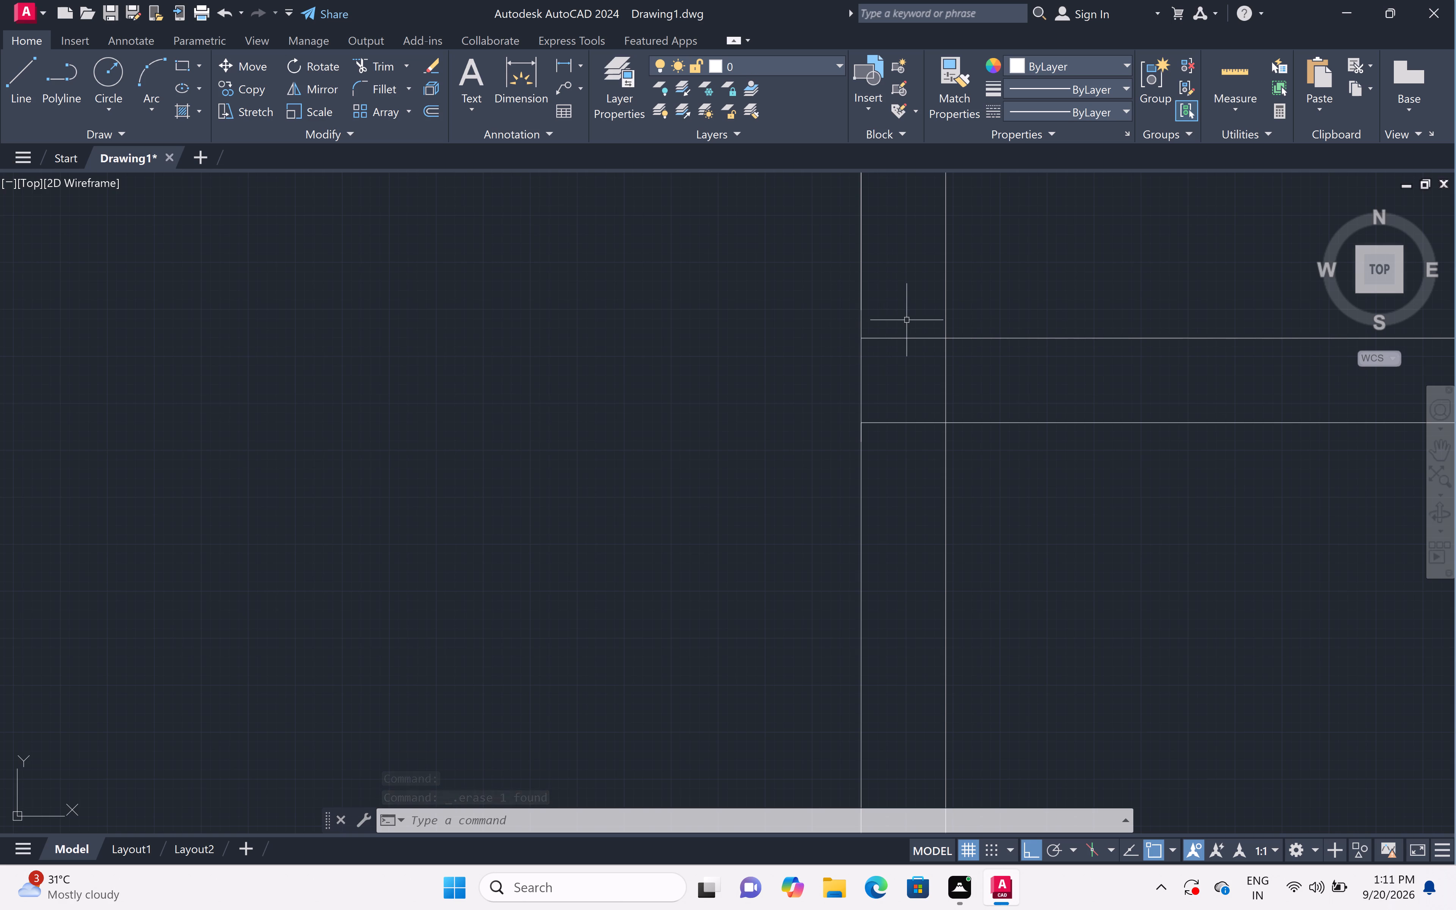
From the central partition's west face at the east room wall's north face, redraw the line 1" north and 3' east.
key("l")
key("space")
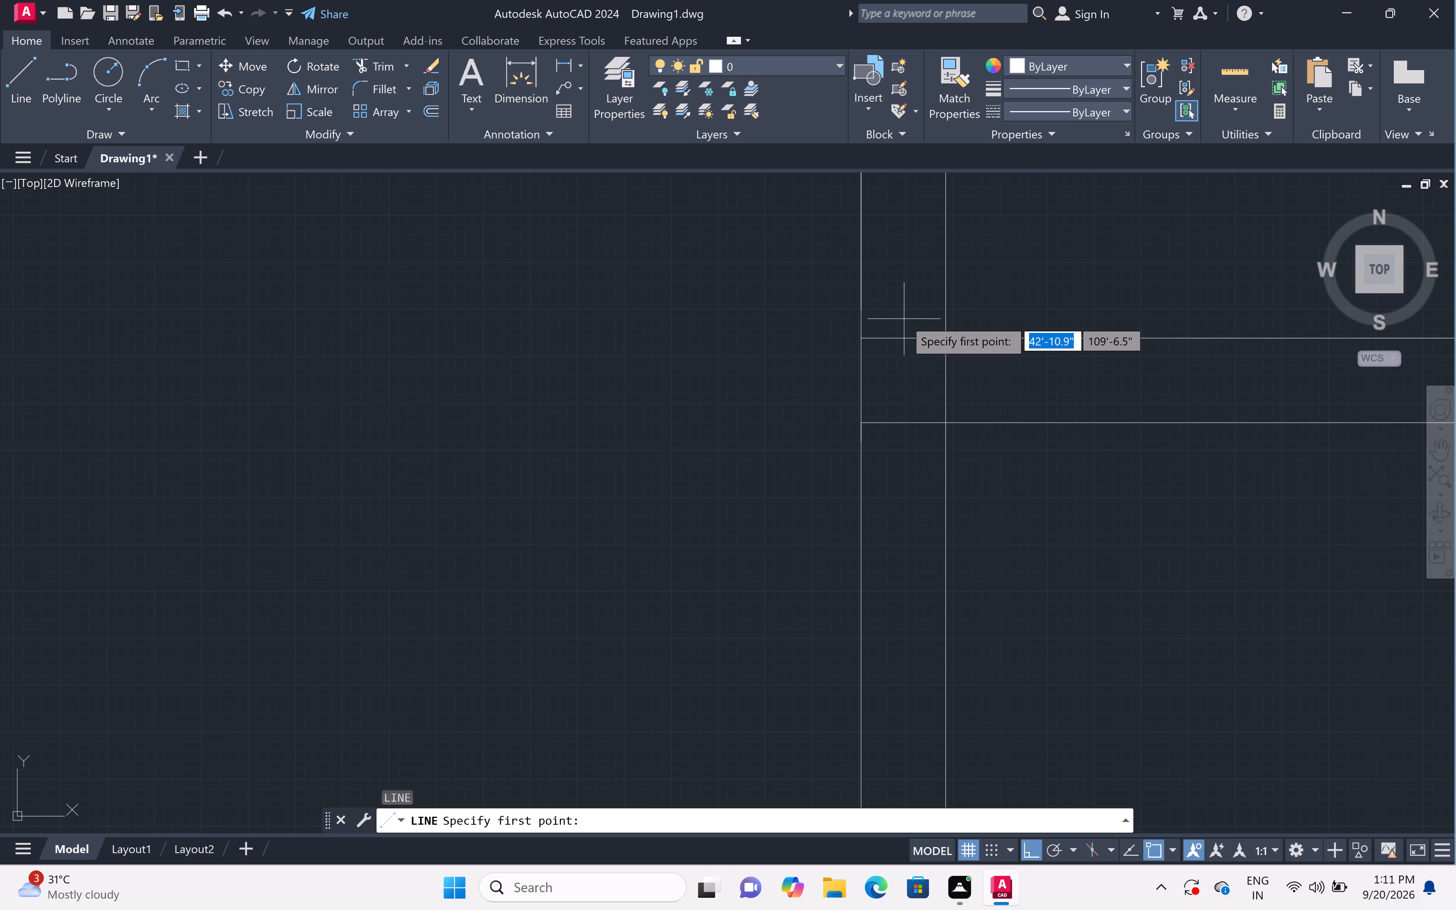
left_click(860, 338)
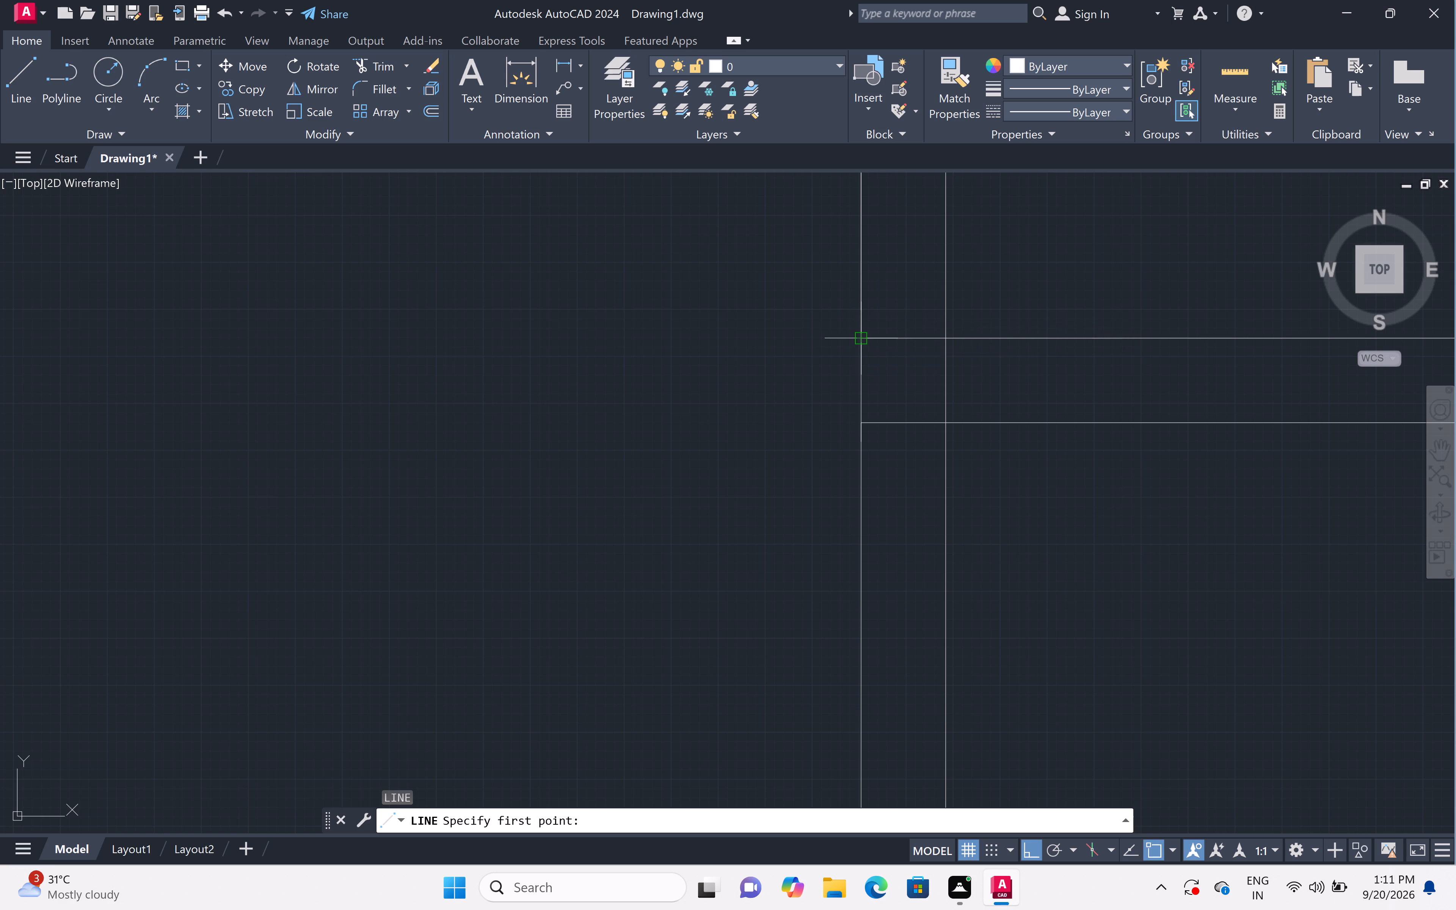
type("1\"")
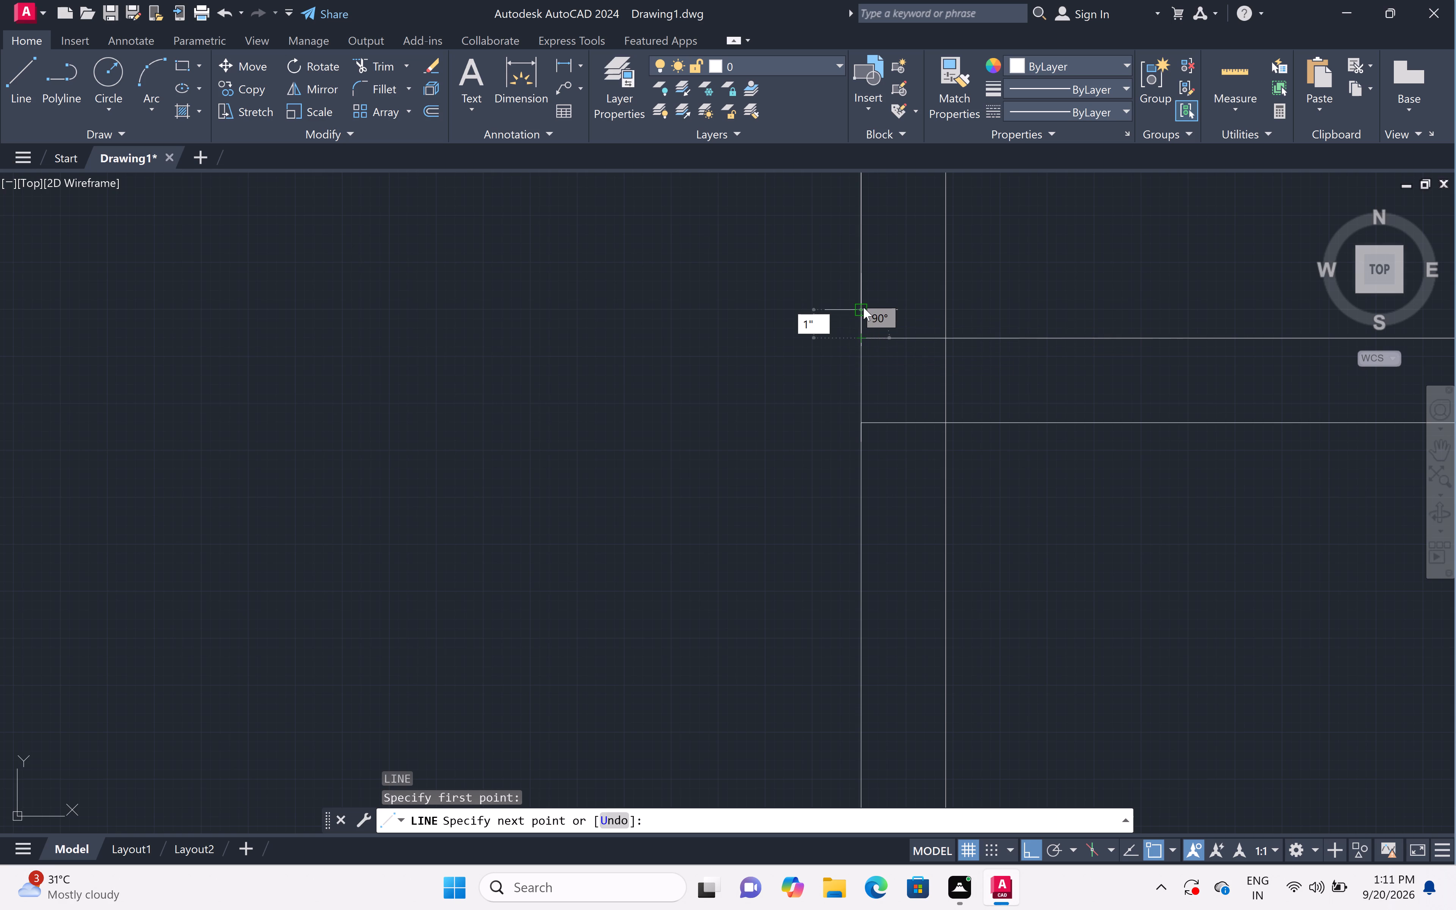
key("space")
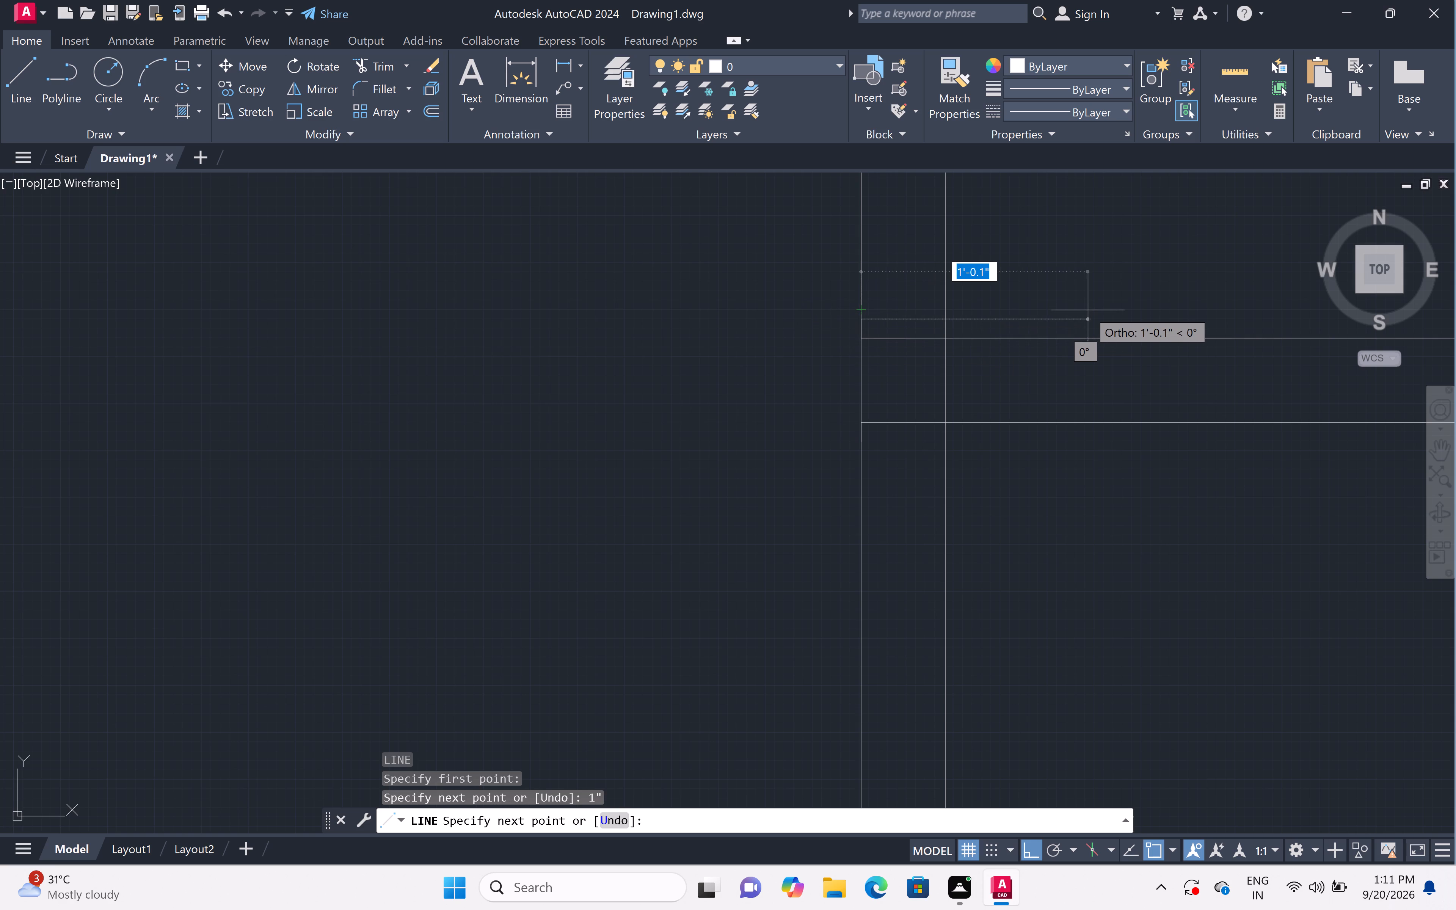
scroll(1116, 312, "down", 1)
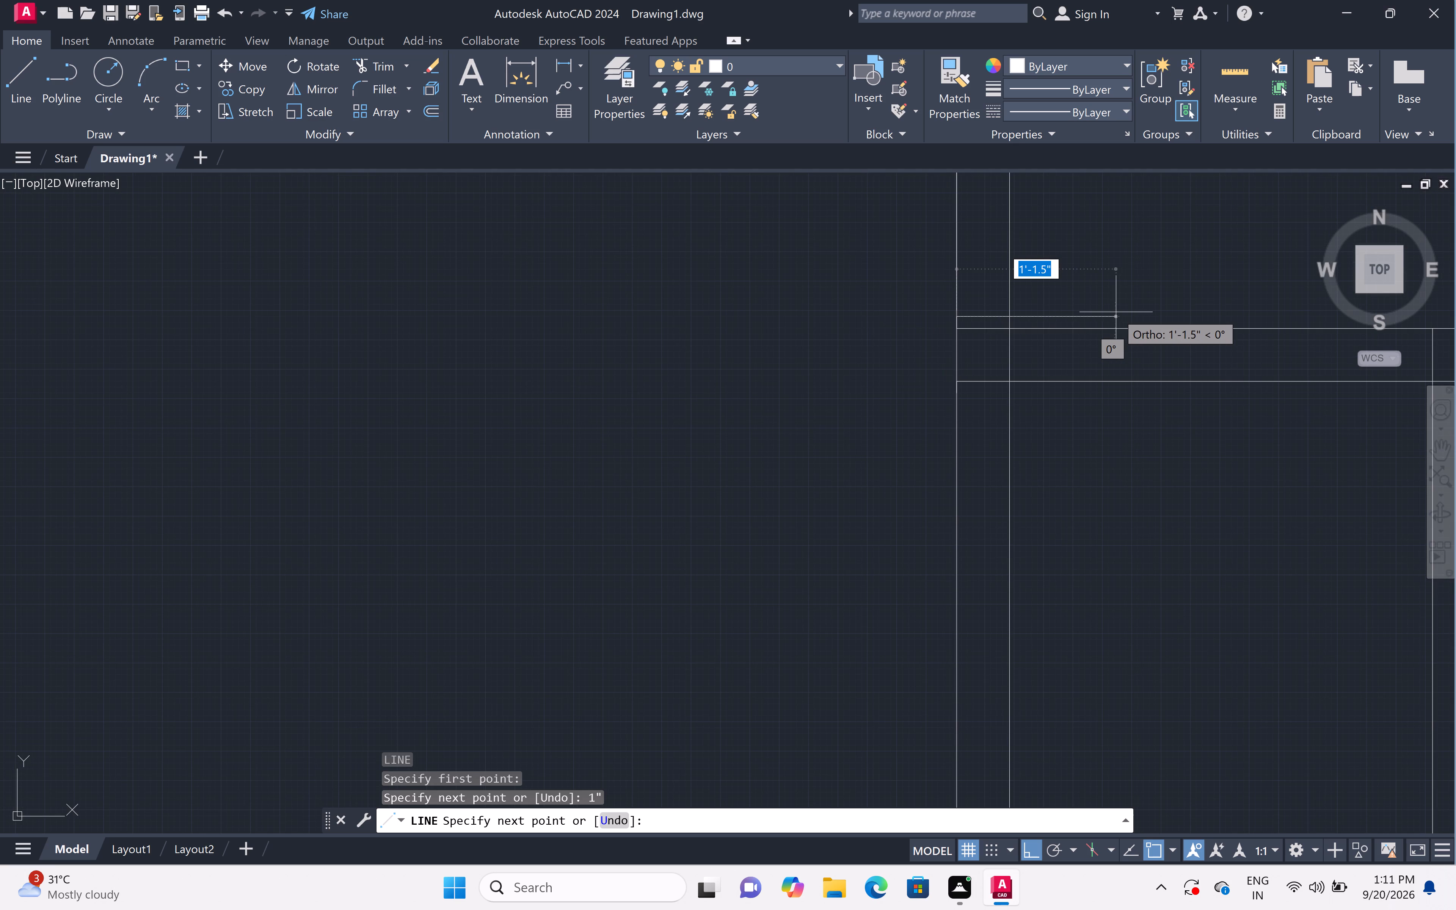
type("3'")
key("space")
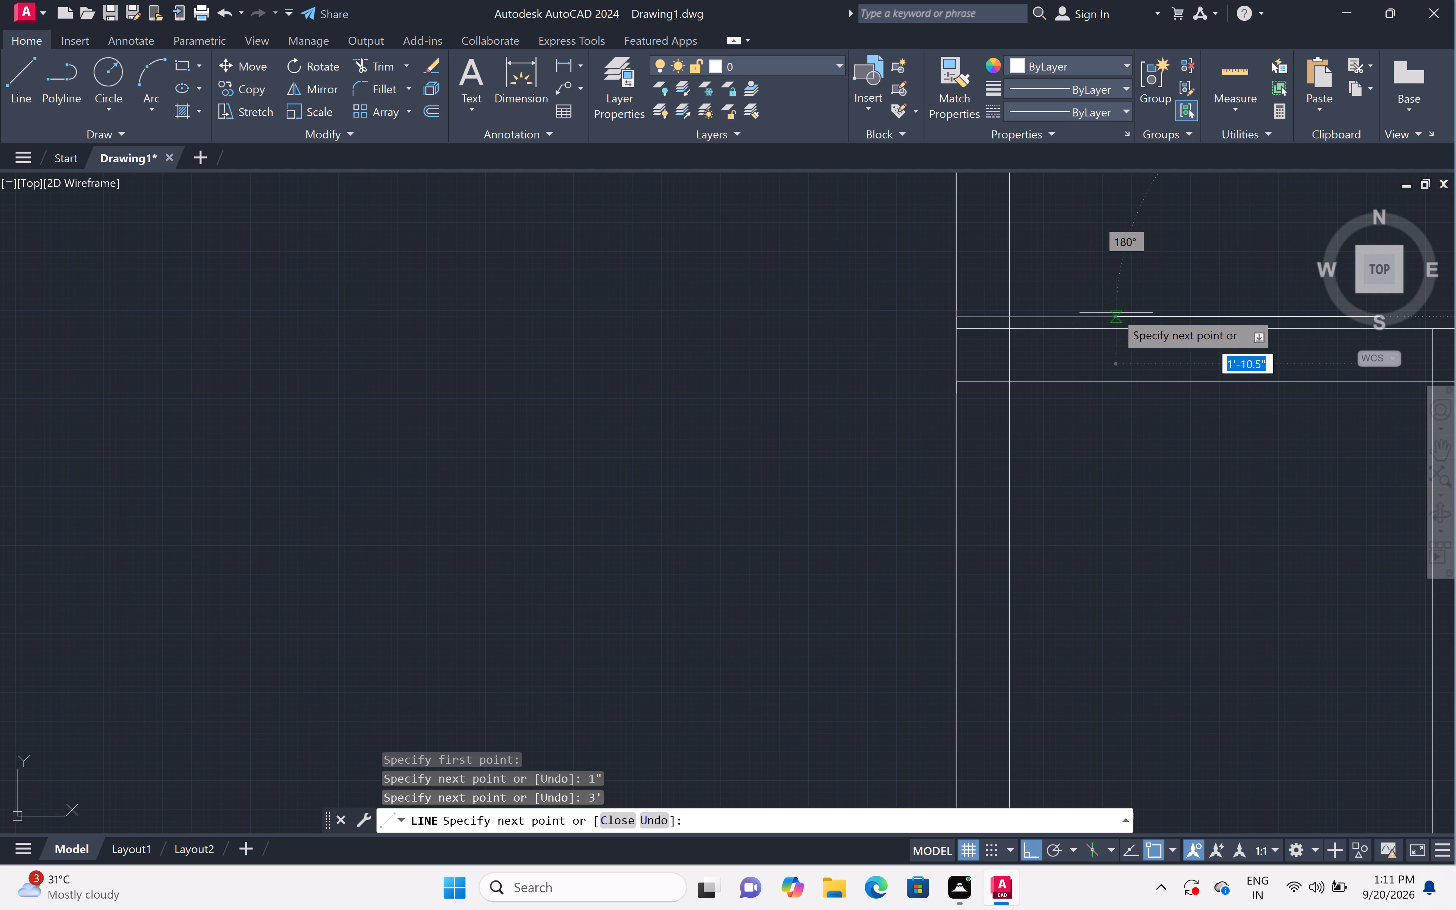
scroll(1112, 322, "down", 2)
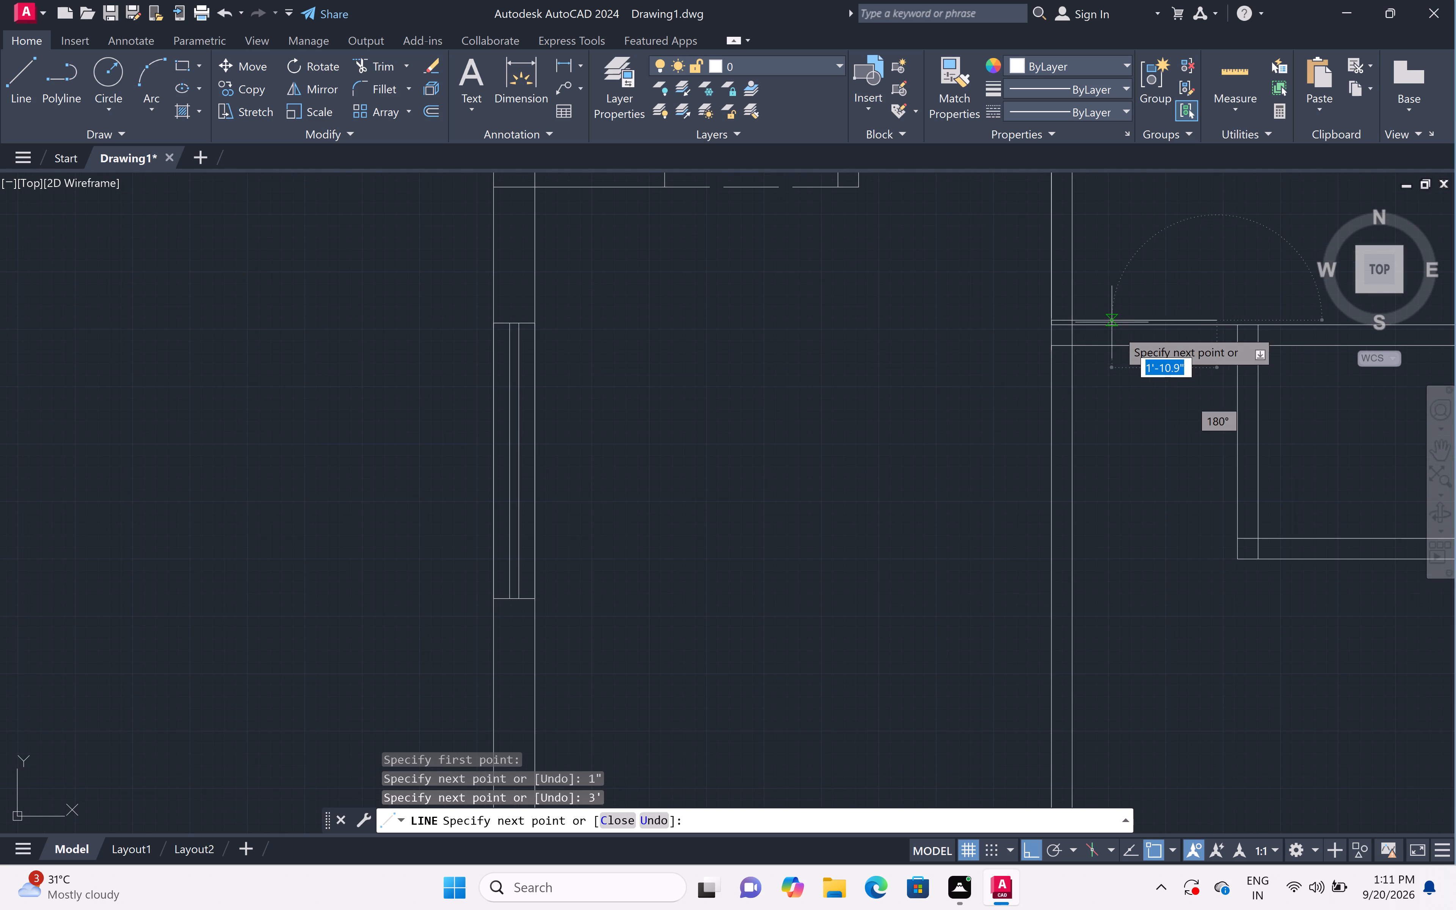
key("space")
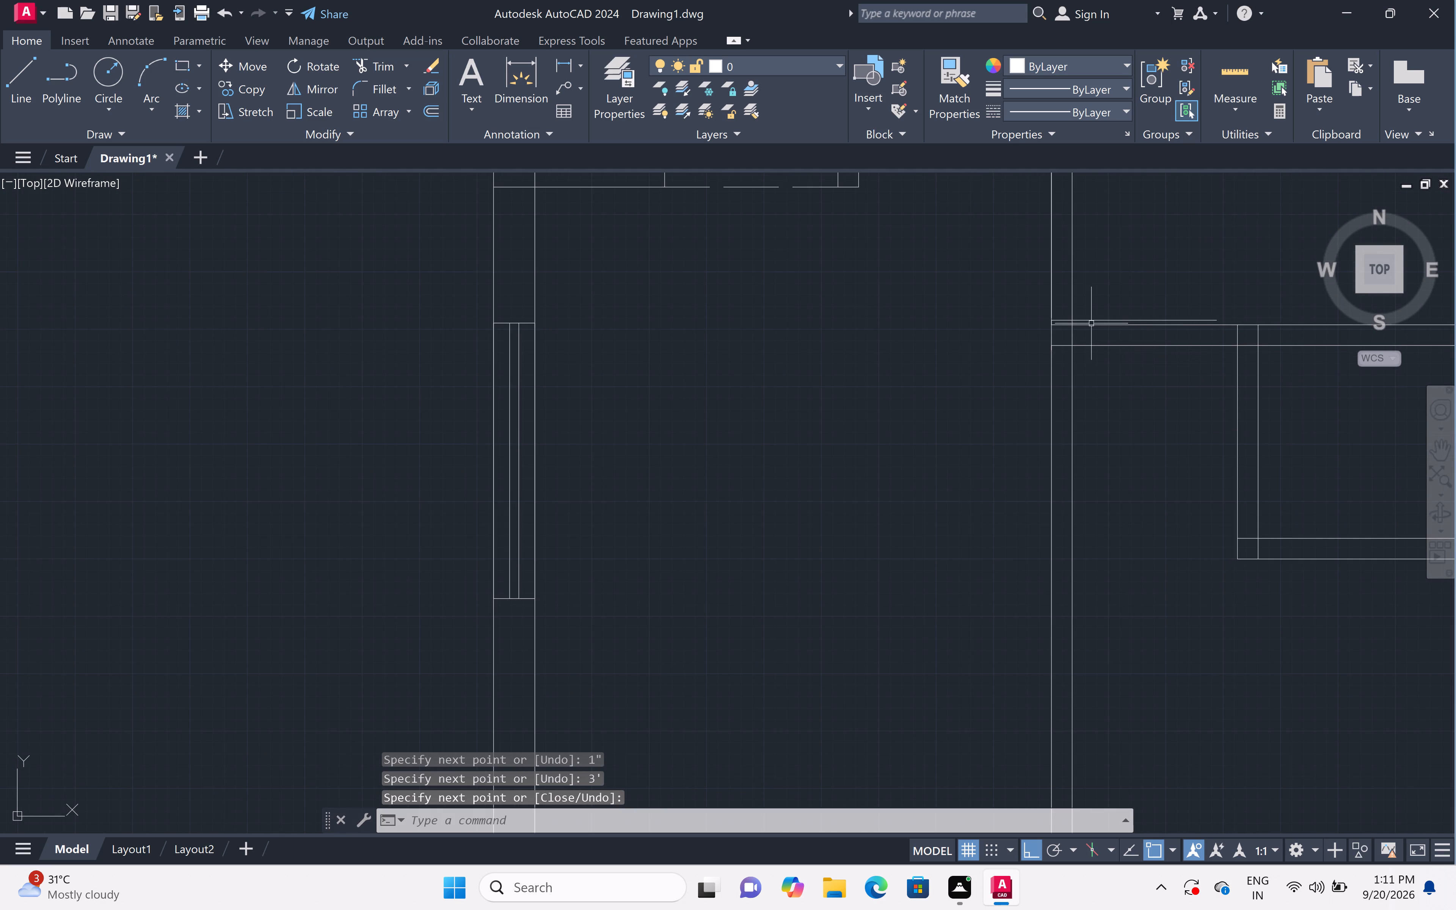
From the central partition's west face at the east room wall's south face, draw a line 1" south and 3' east.
scroll(1056, 346, "up", 3)
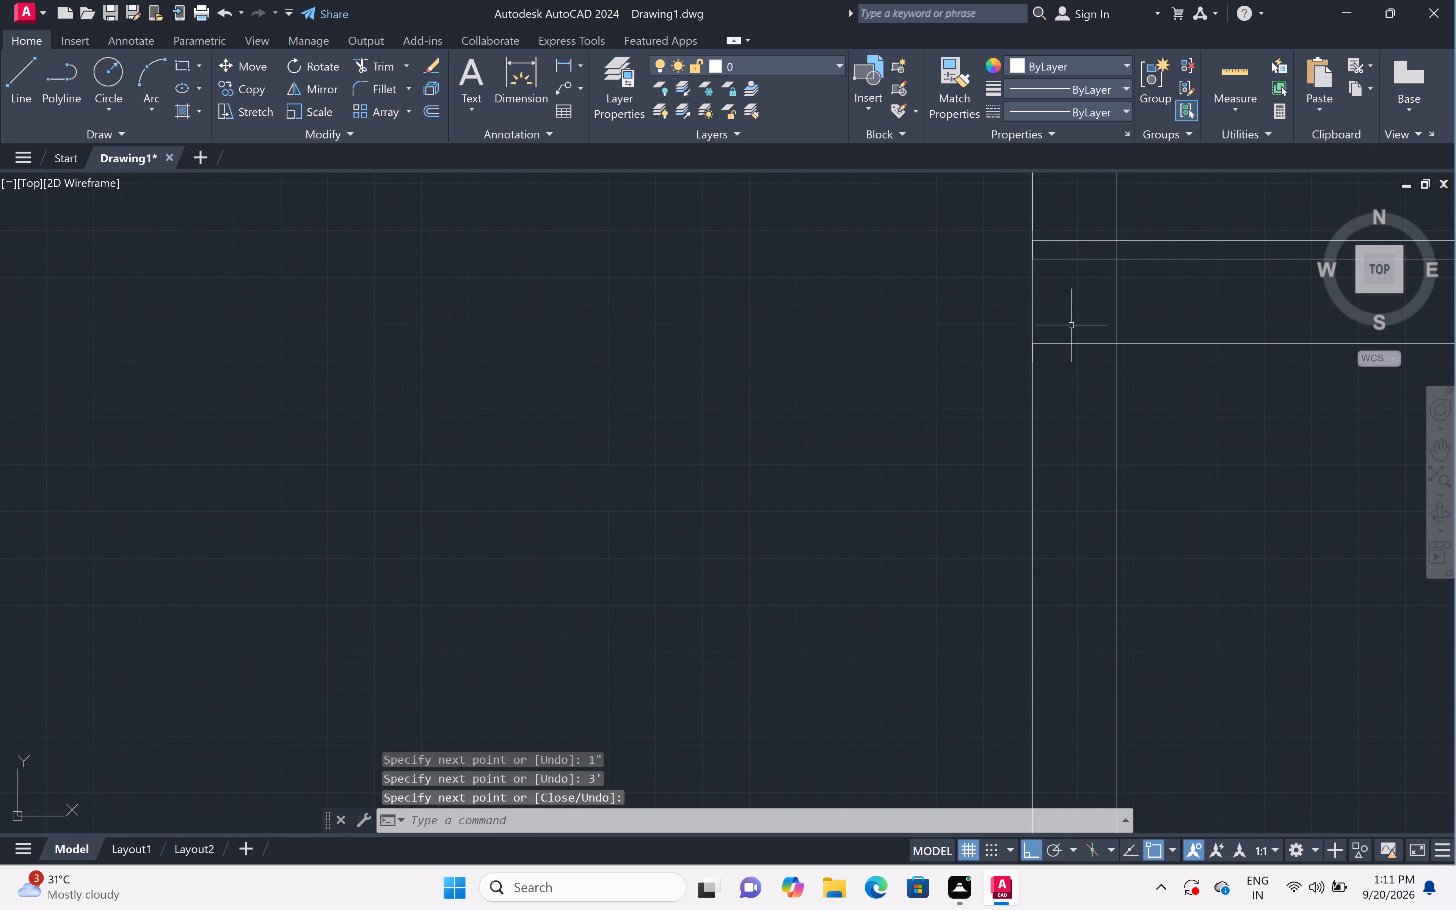
type("l")
key("space")
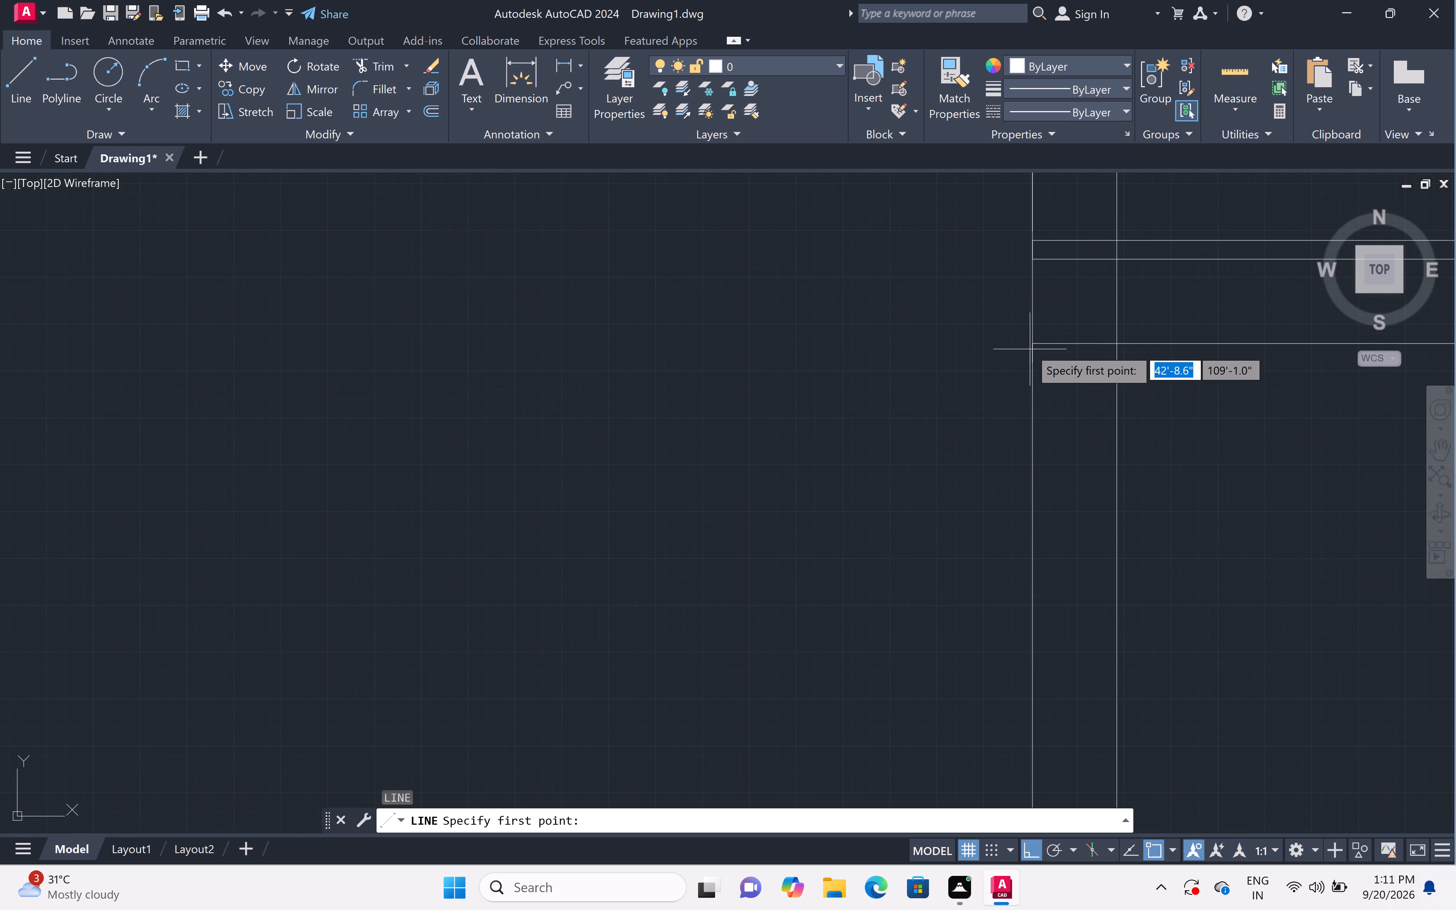
left_click(1029, 341)
type("1\"")
key("space")
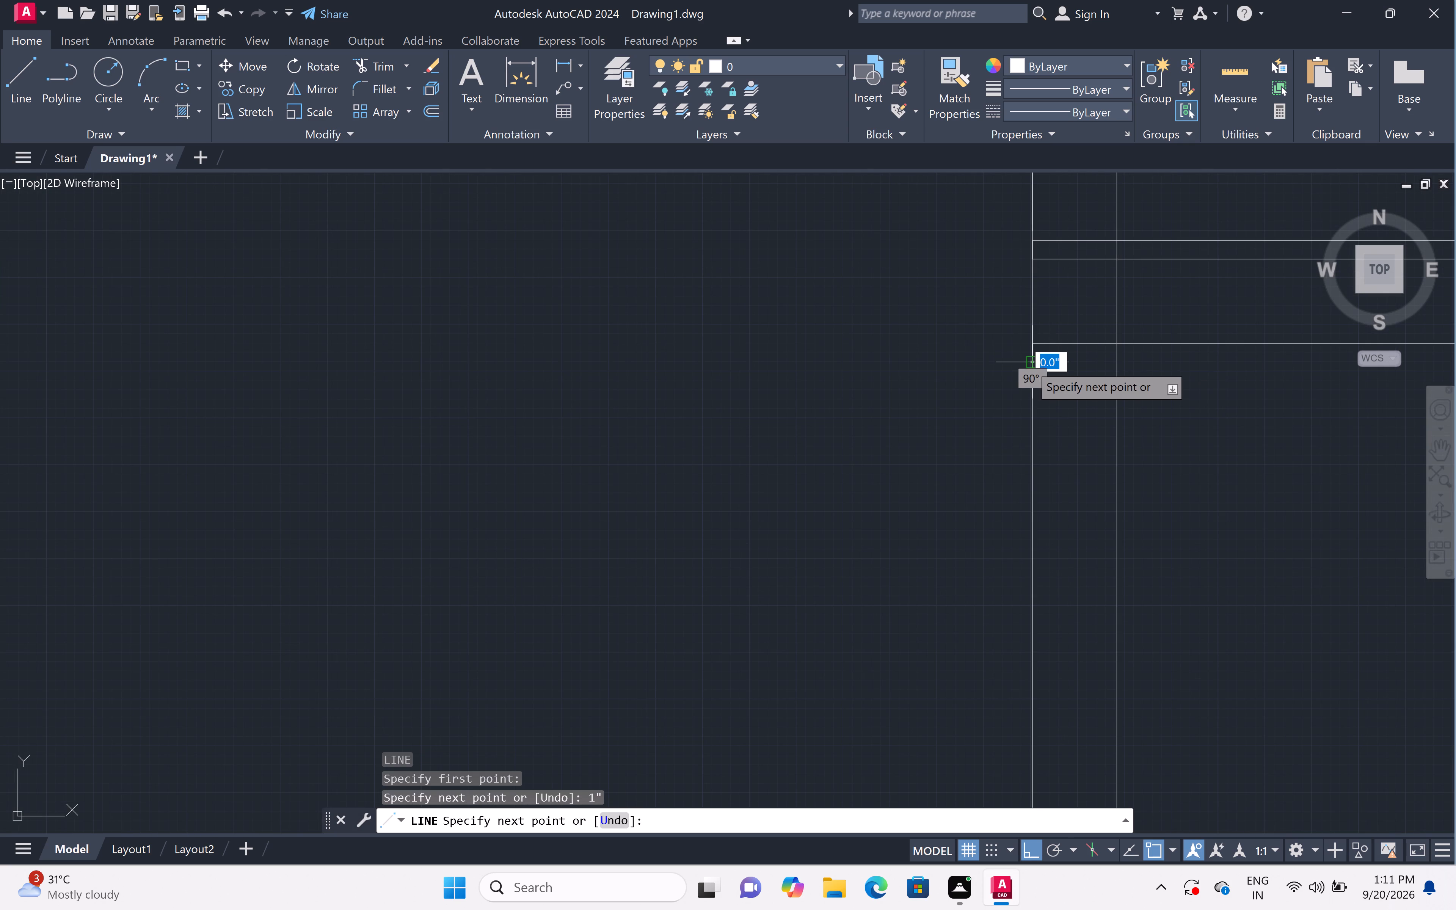
scroll(1029, 363, "down", 1)
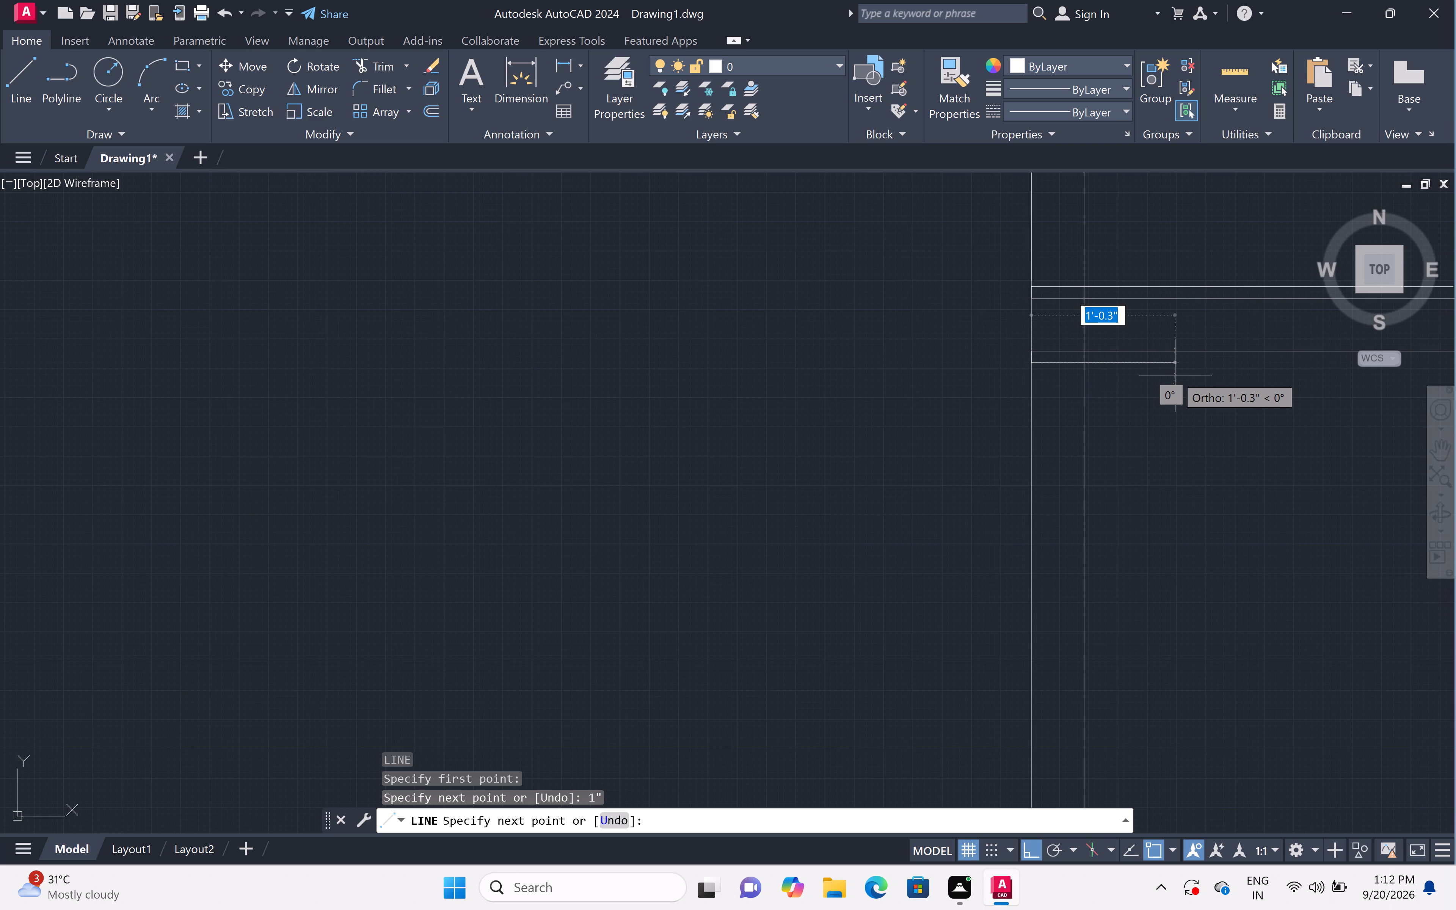
type("3'")
key("space")
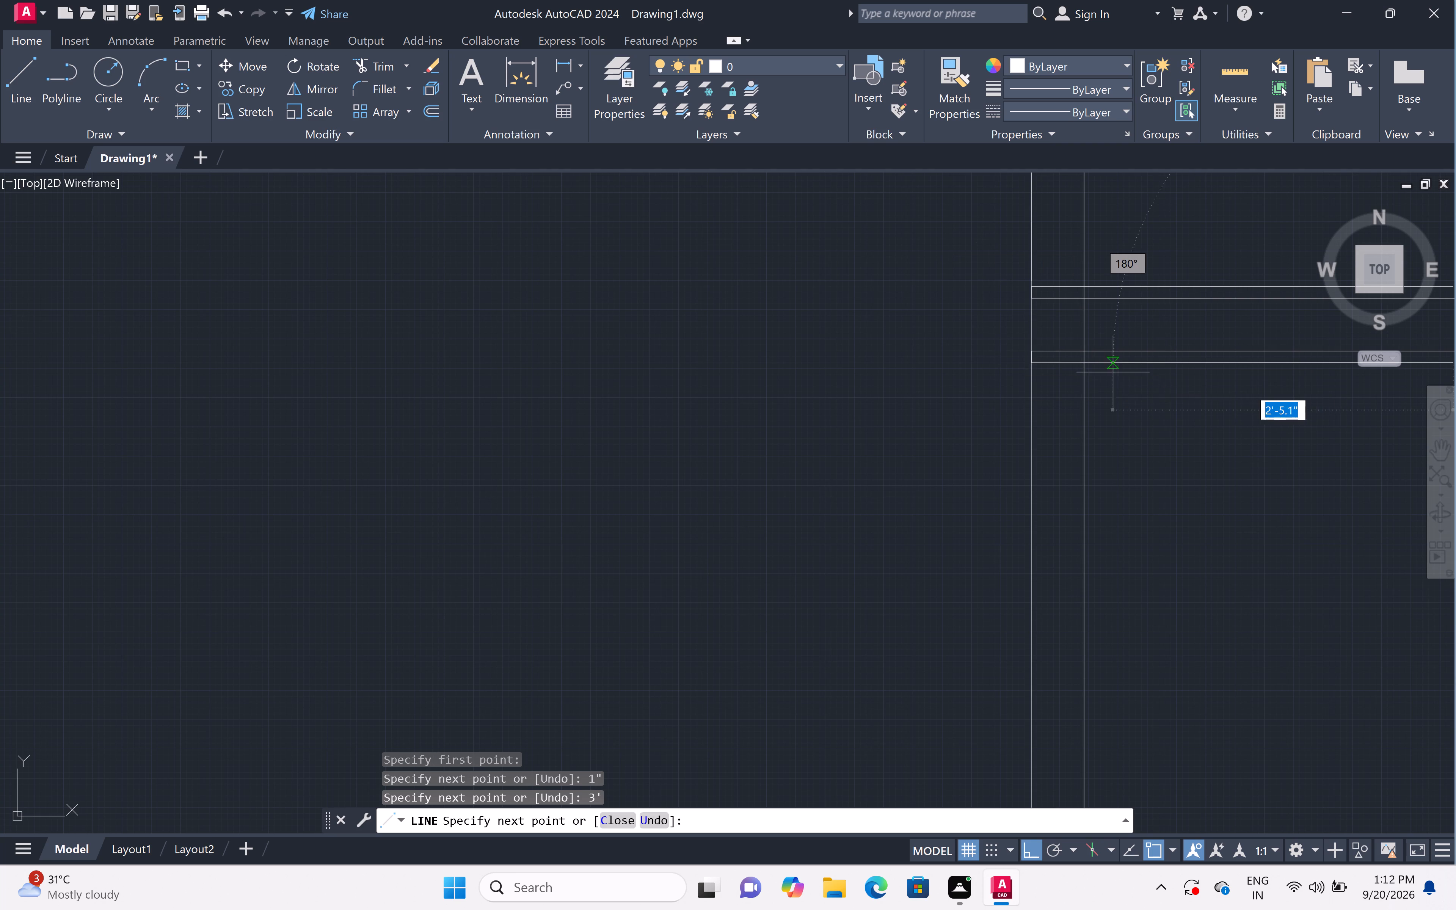
Return the line to the central partition's west face, continue it 3' south, and close it across the partition to the east face.
left_click(1031, 365)
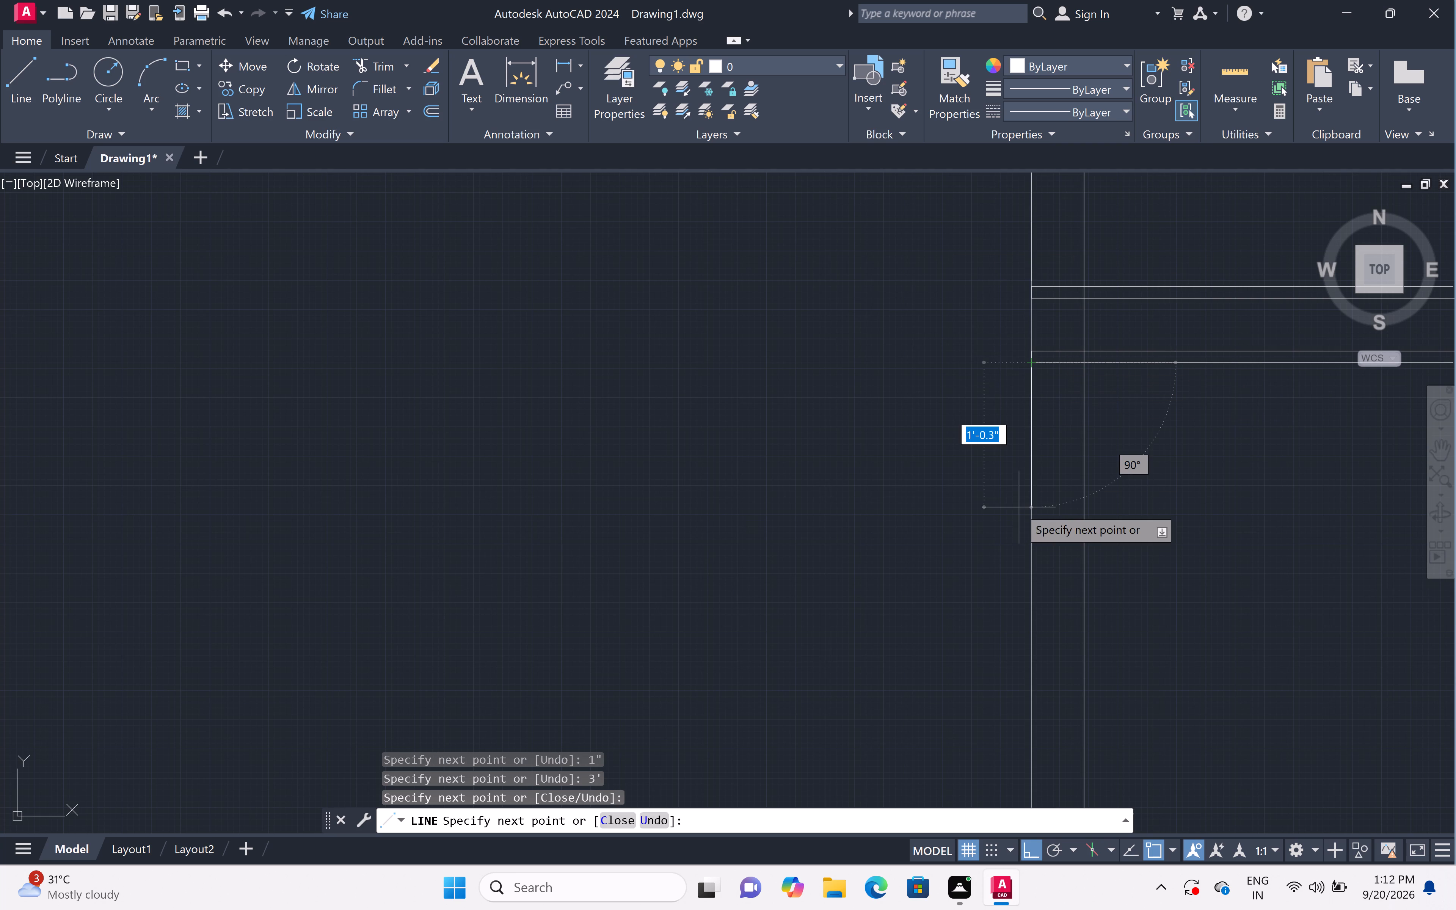
scroll(1019, 507, "down", 2)
scroll(1026, 522, "up", 2)
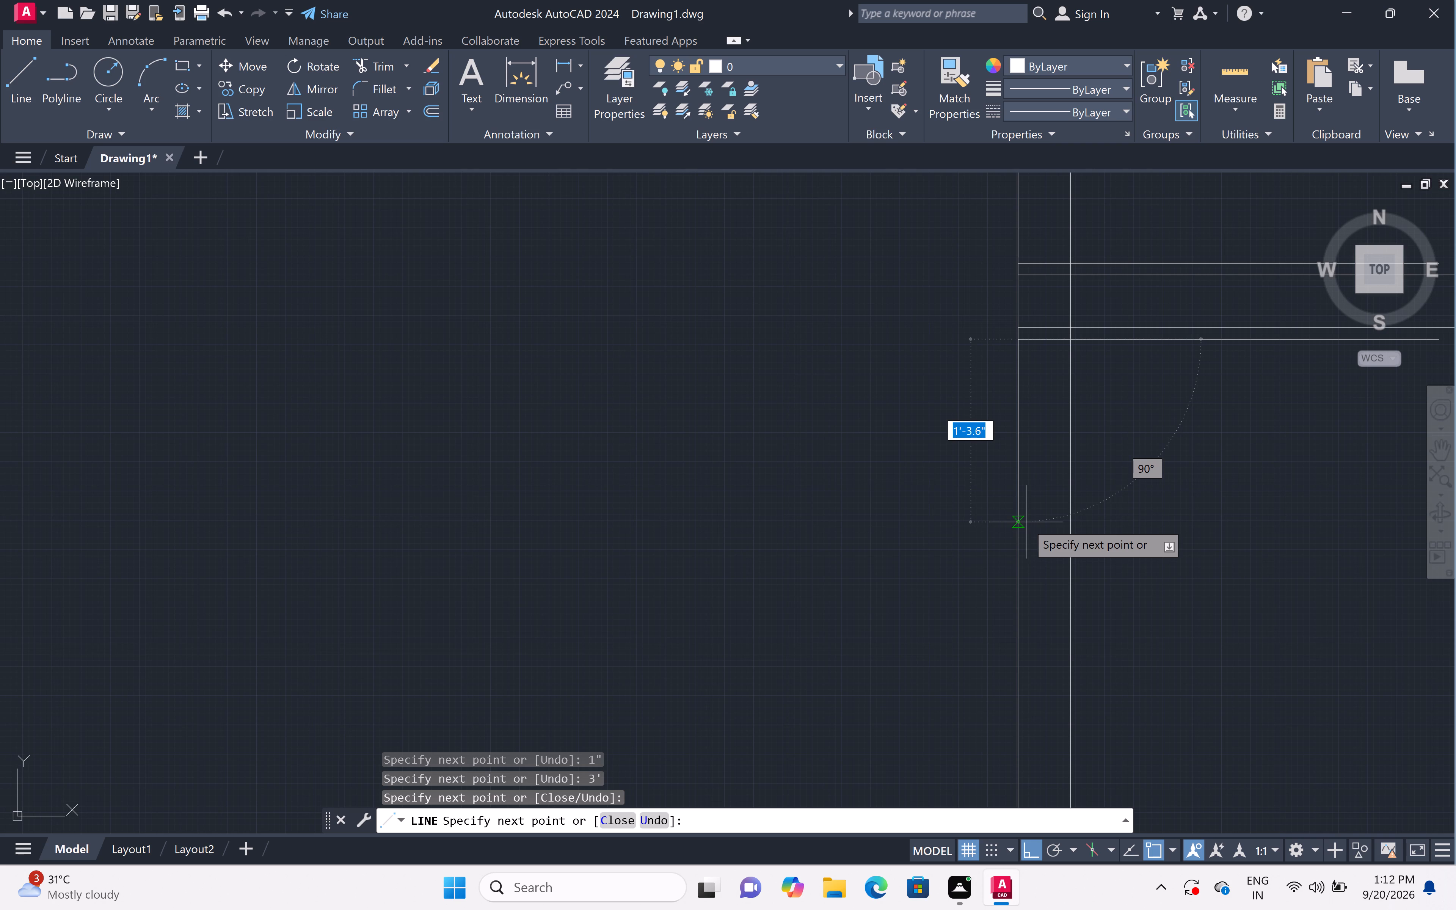
key("3")
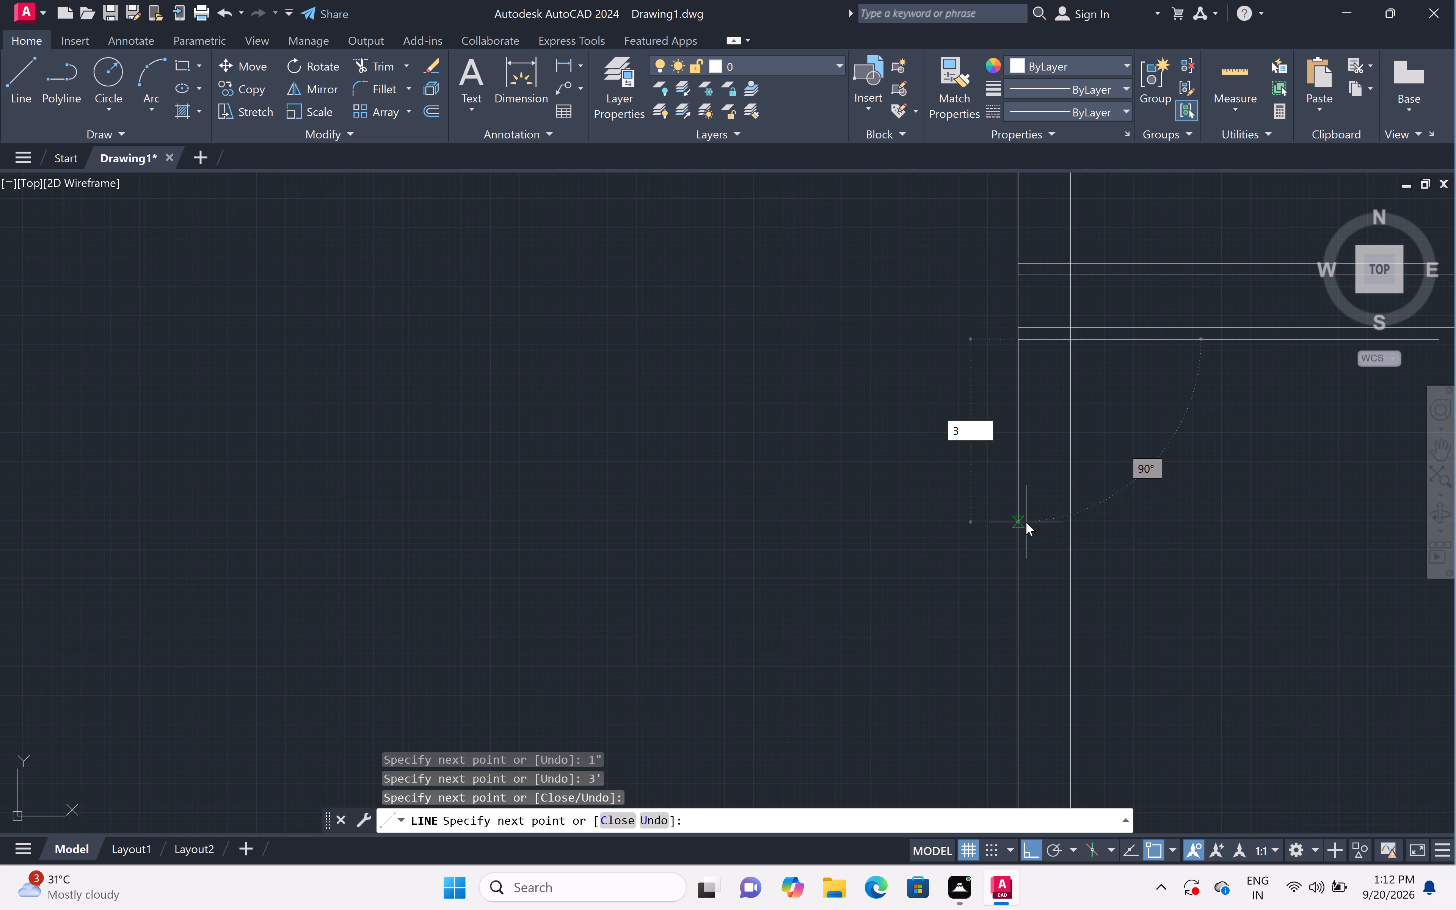
key("apostrophe")
key("space")
scroll(1026, 522, "down", 3)
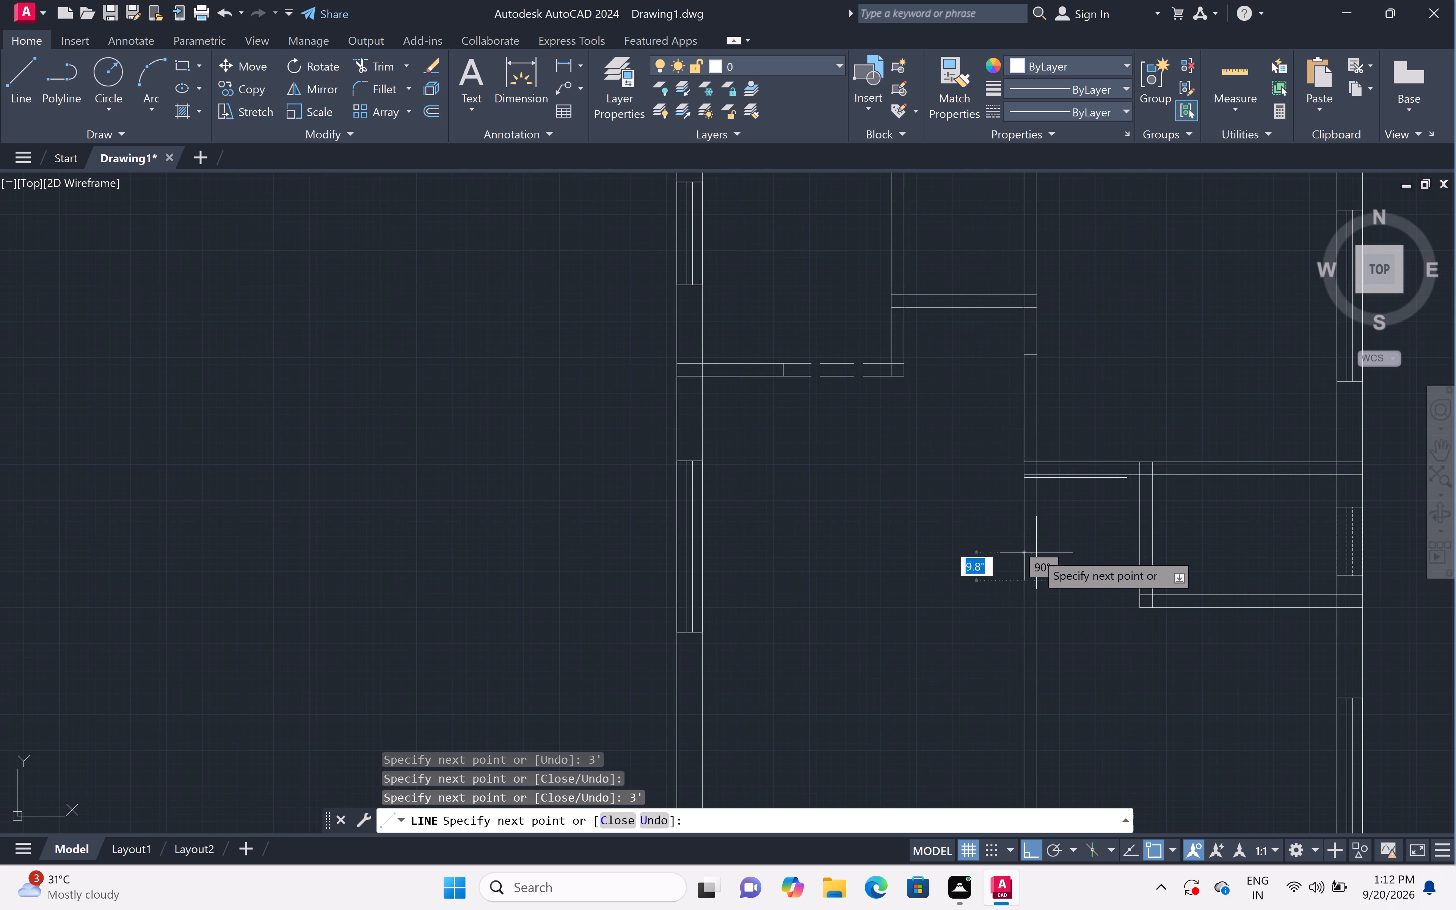
scroll(1040, 571, "up", 3)
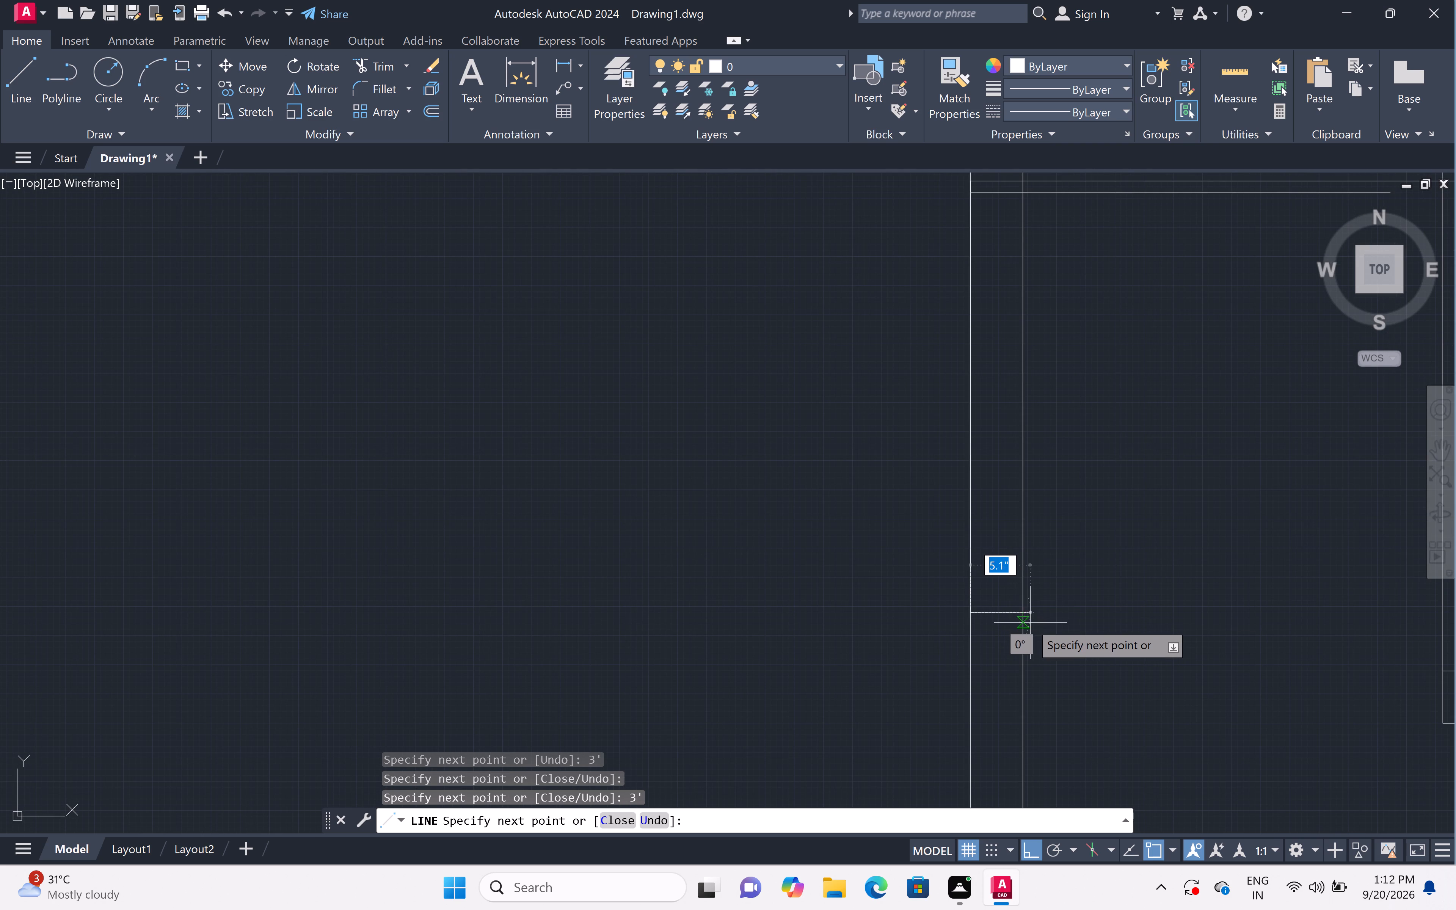
left_click(1026, 612)
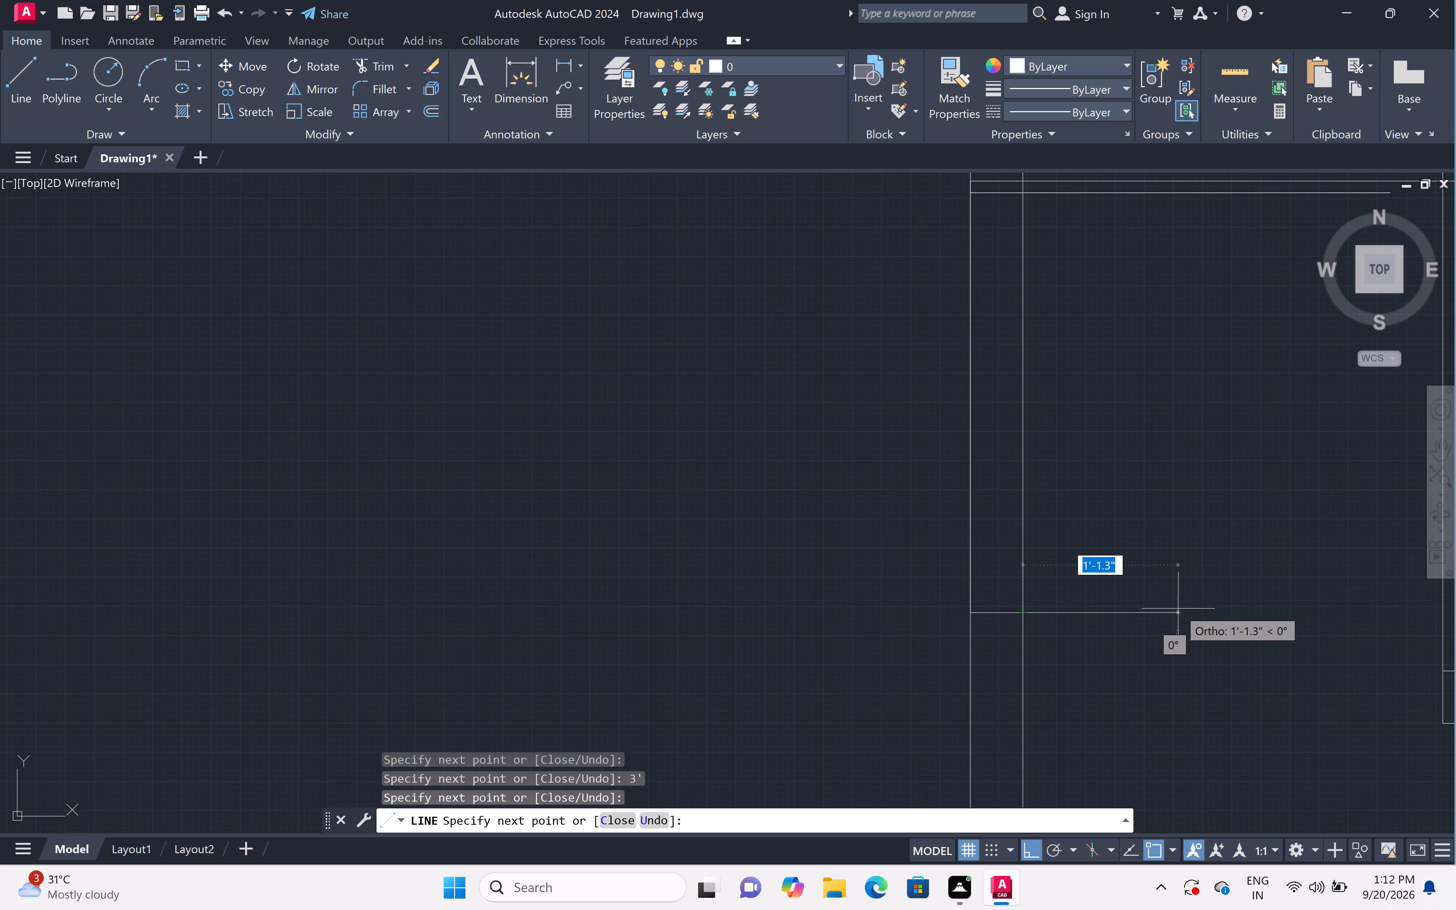
key("Escape")
From the central partition's east face at the north face of the small north room's south wall, draw a line 1" north and 2'8" west.
scroll(1178, 609, "down", 4)
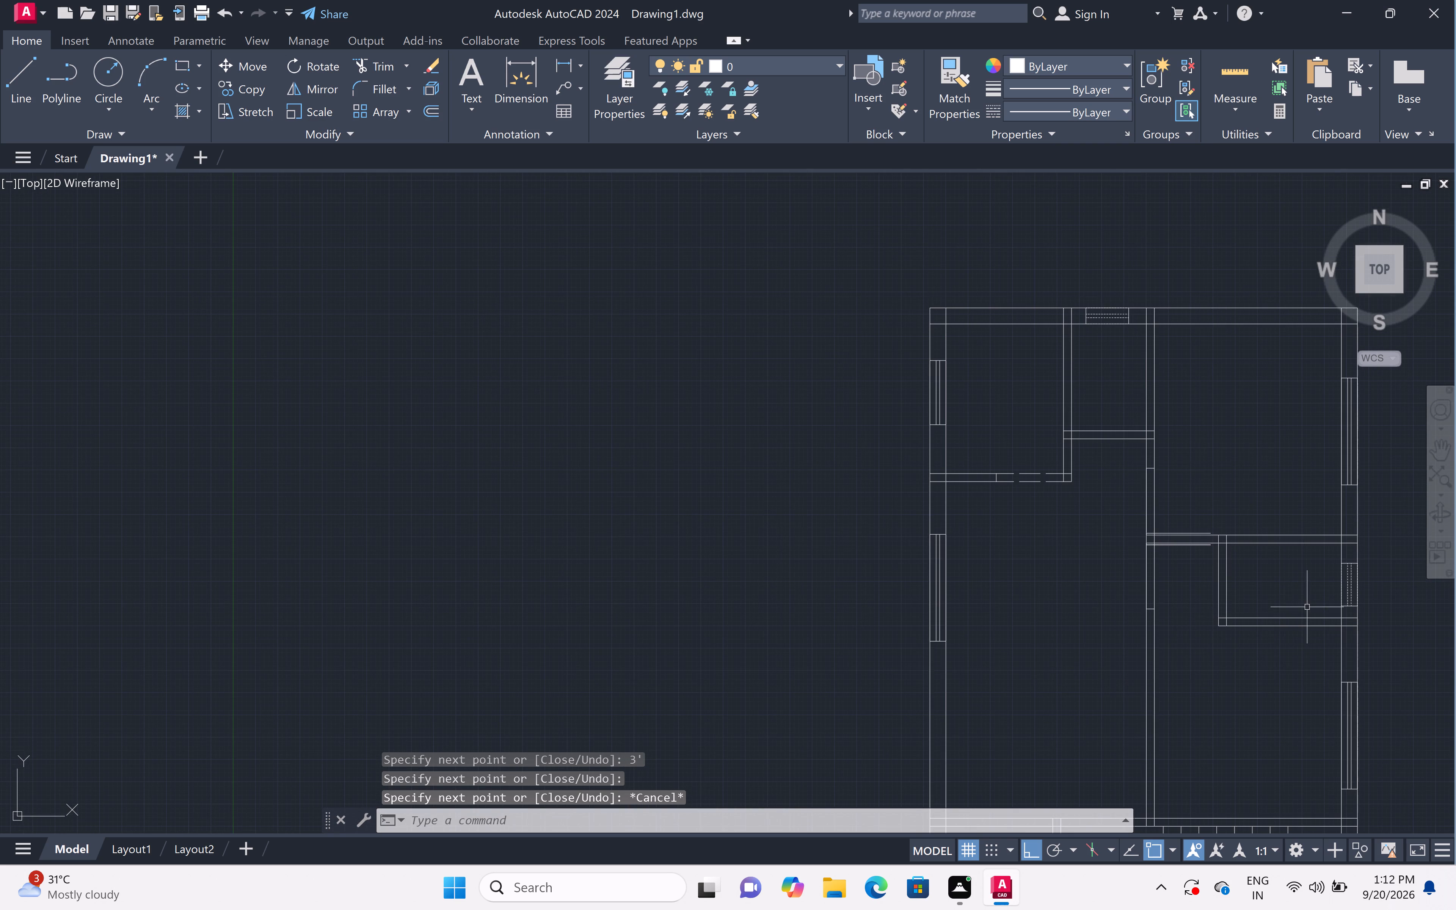
scroll(1306, 606, "up", 2)
scroll(1306, 605, "down", 1)
middle_click(1306, 604)
middle_click(1253, 612)
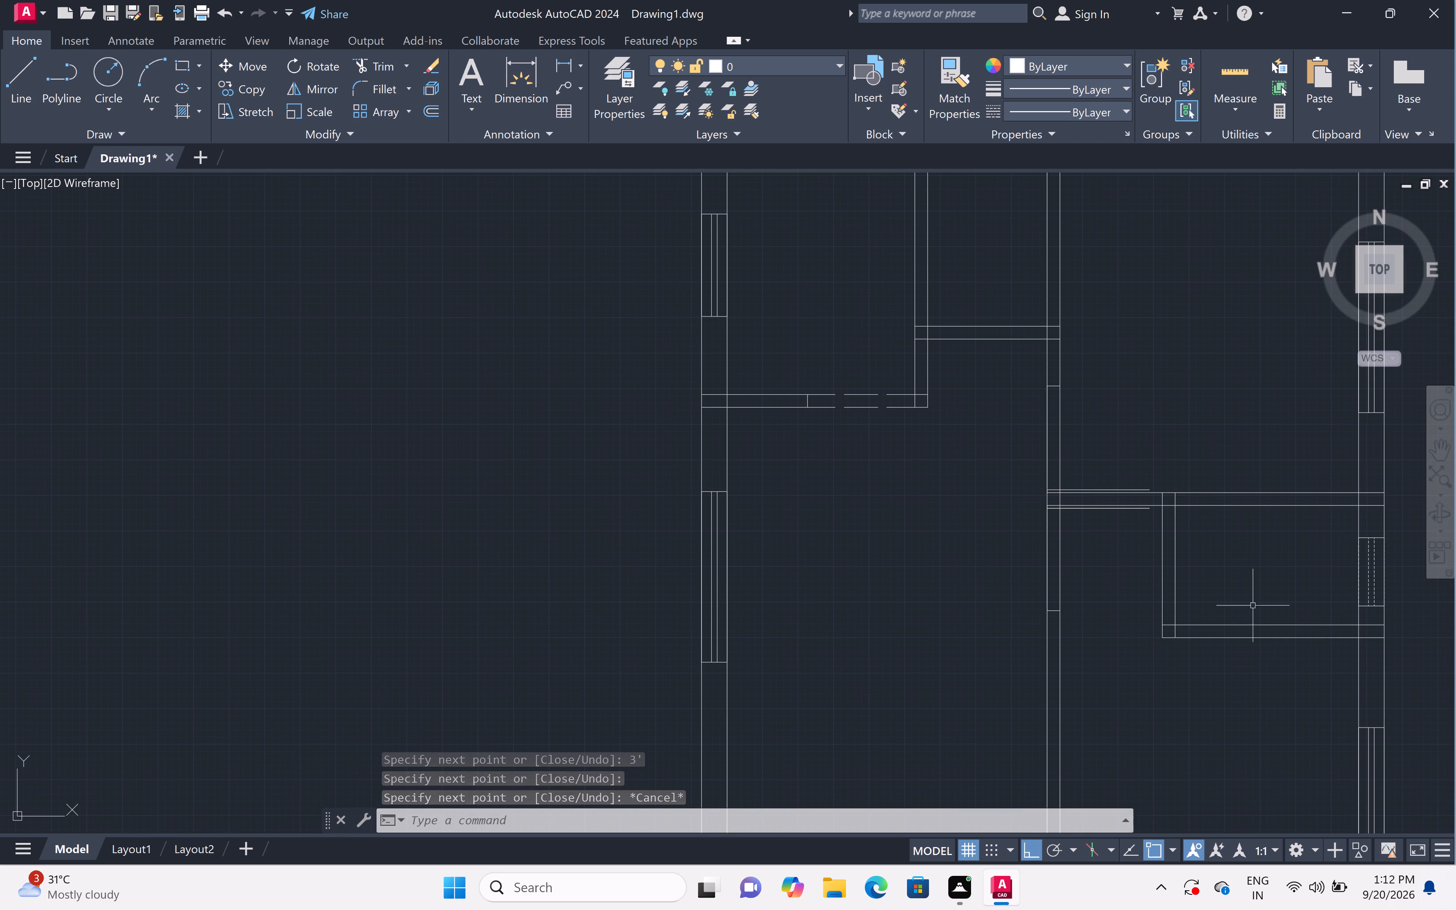
middle_click_drag(1111, 267, 1103, 442)
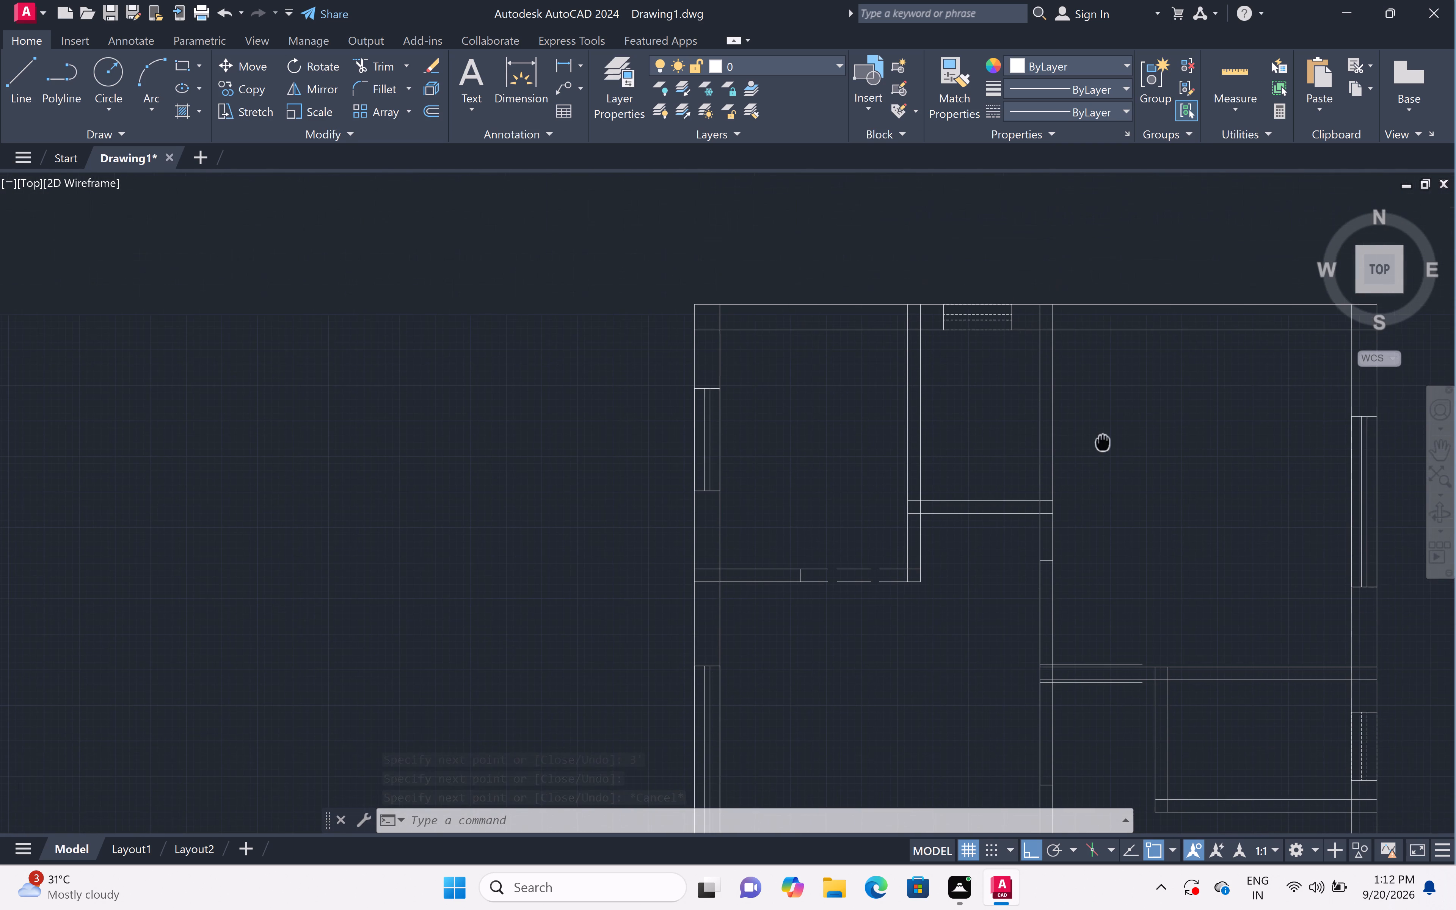
scroll(1054, 504, "up", 2)
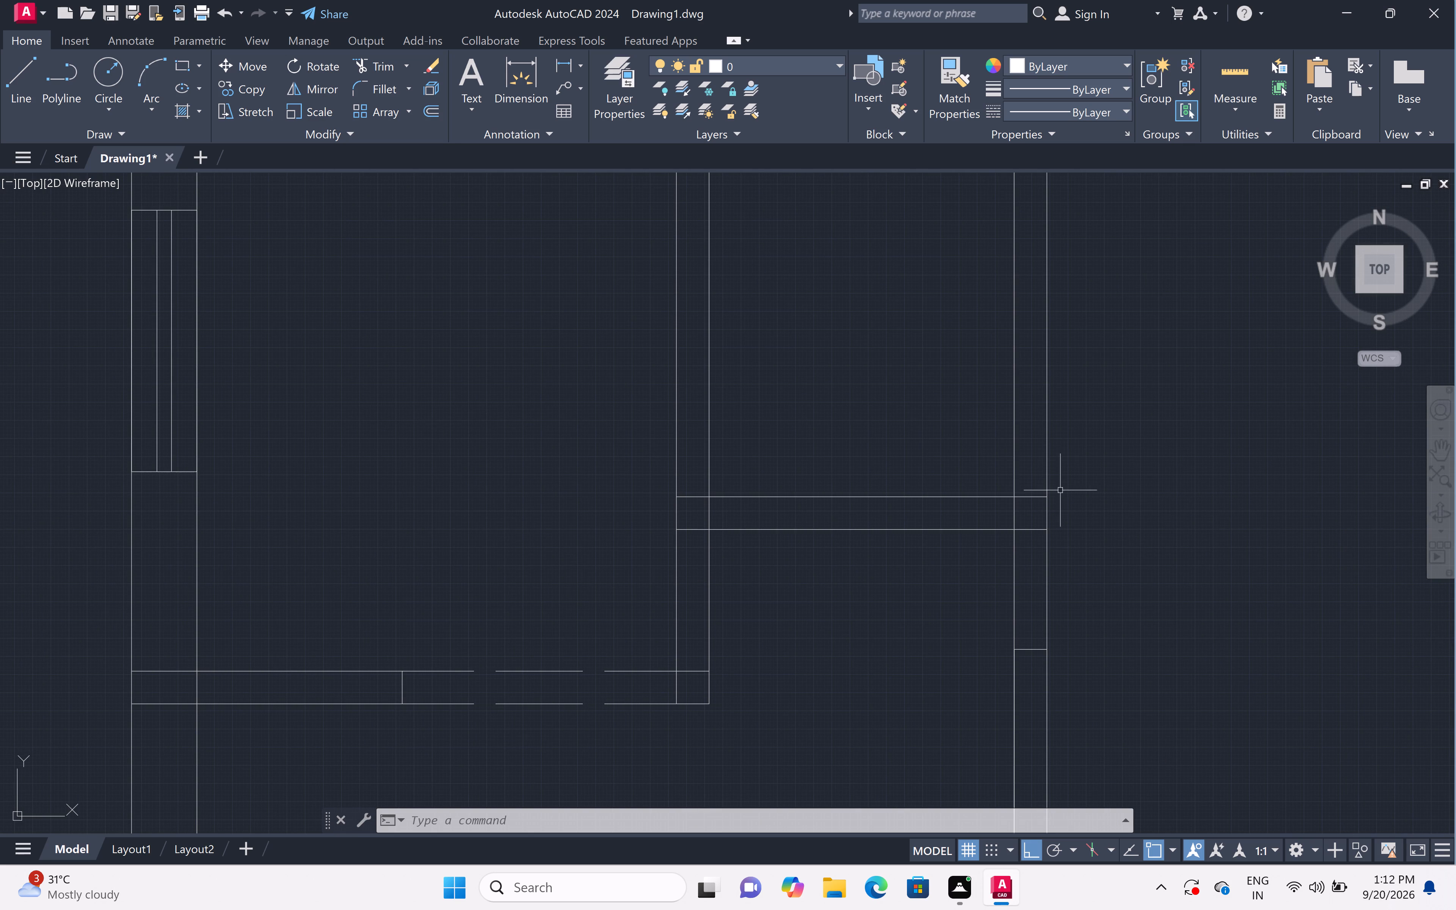
key("l")
key("space")
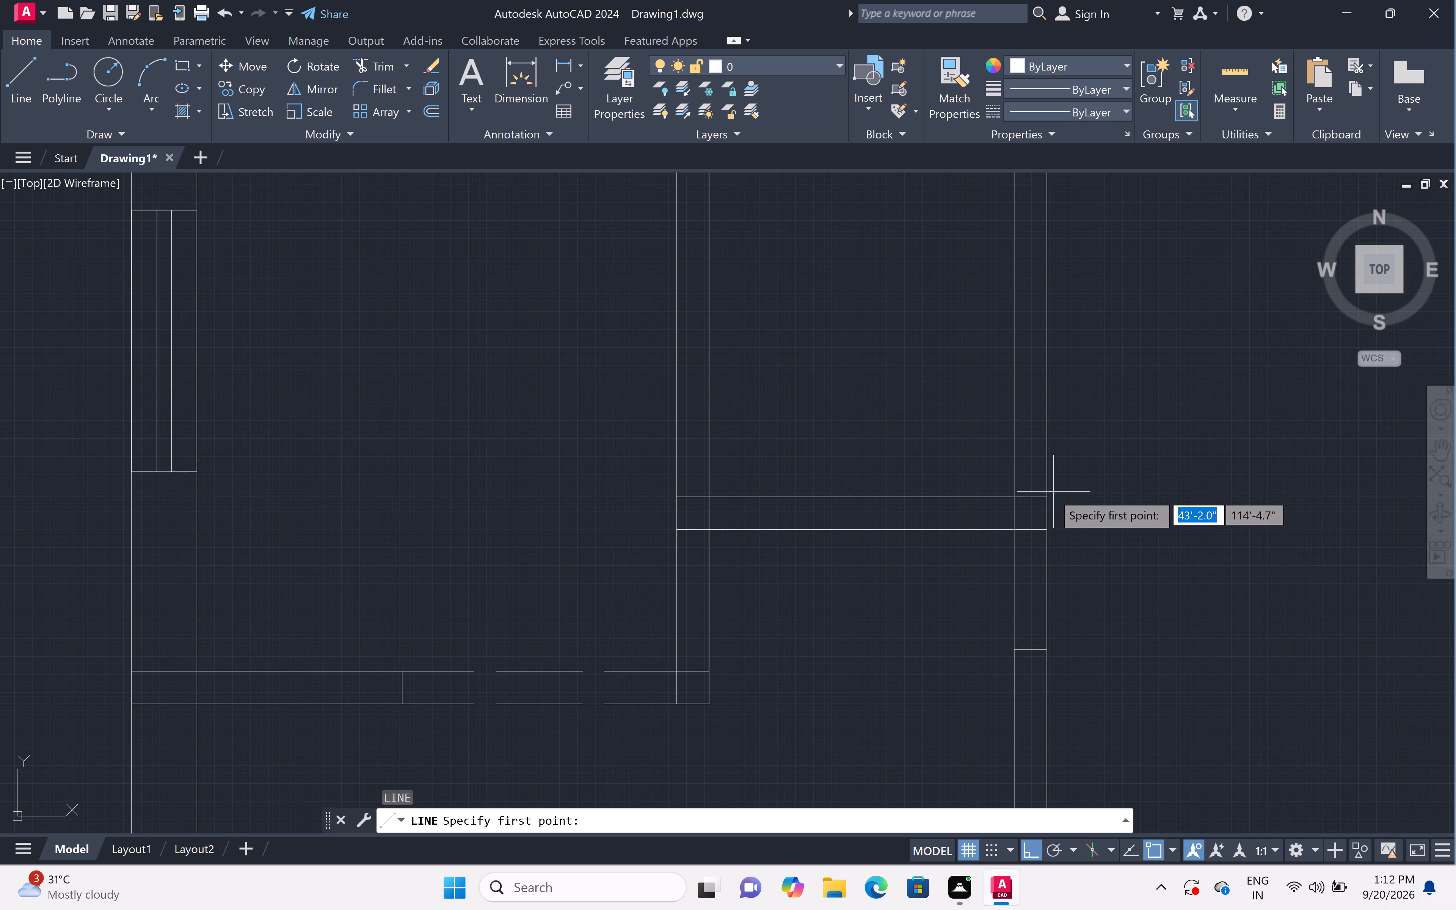
double_click(1045, 496)
type("1\"")
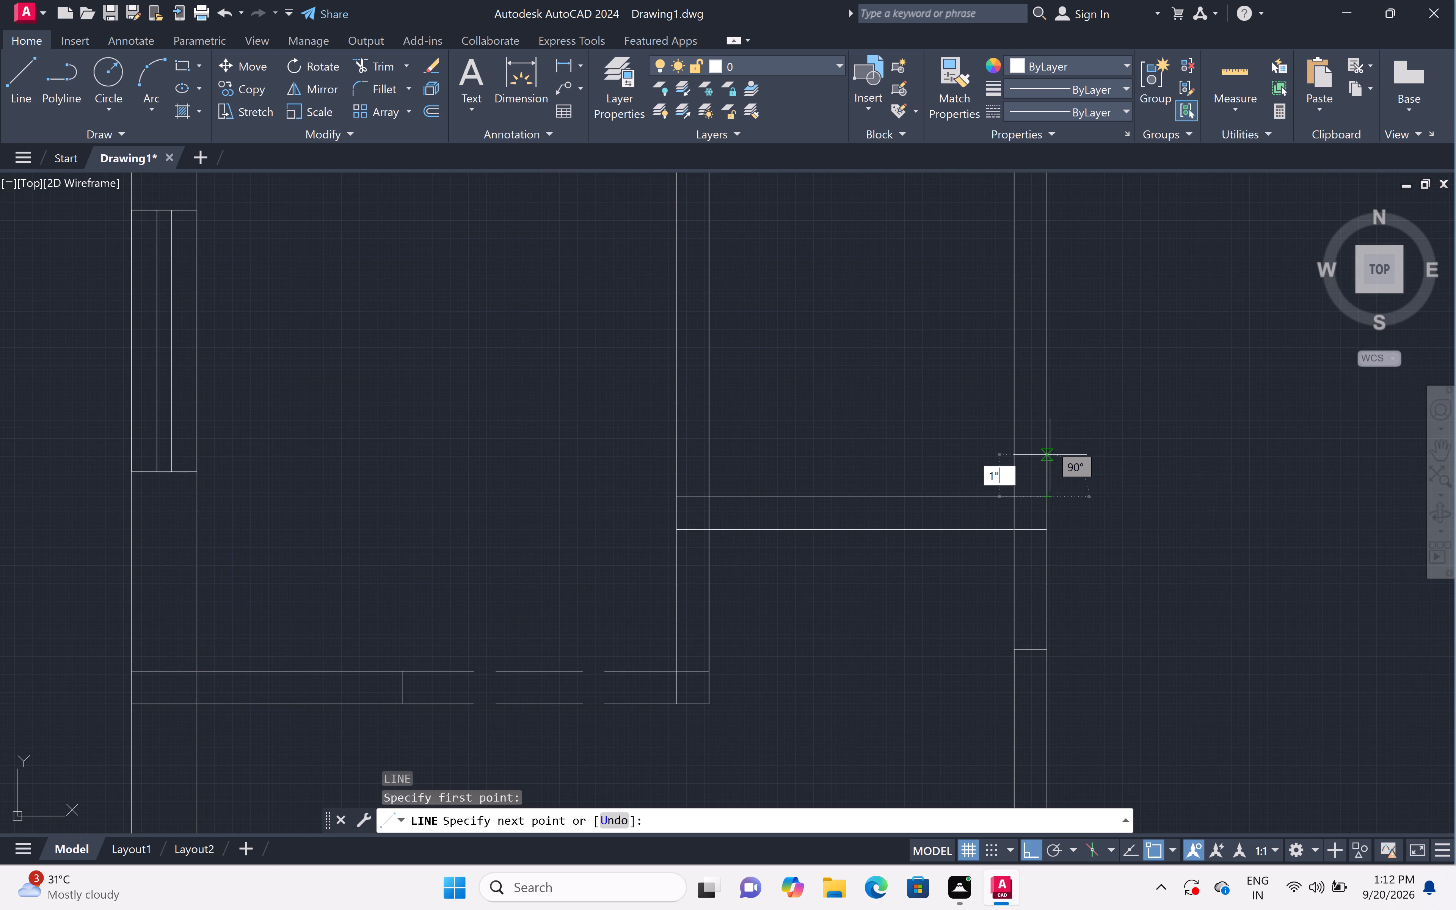
key("space")
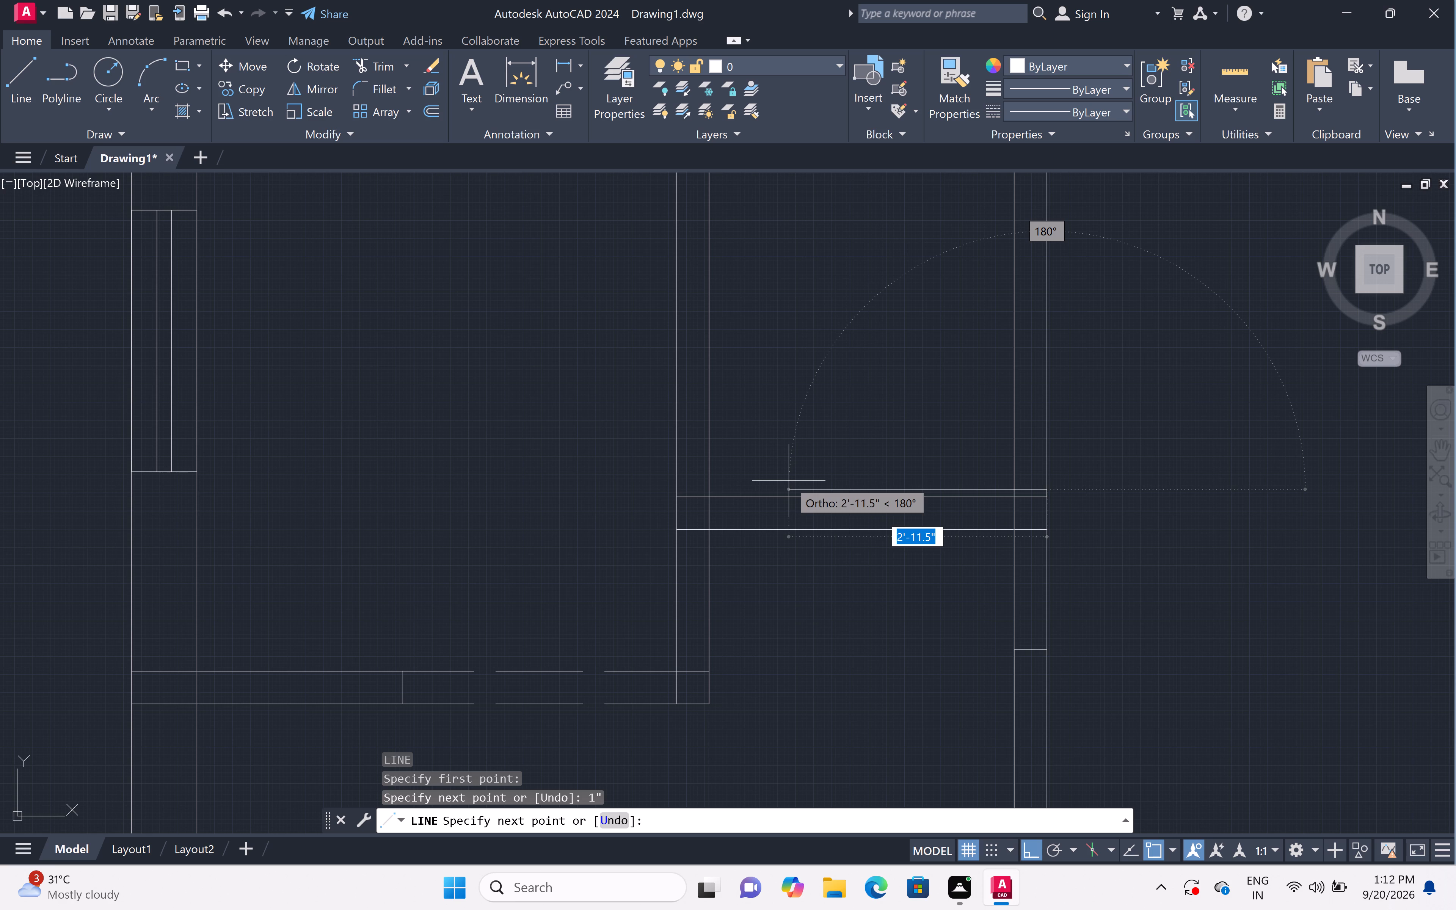
key("2")
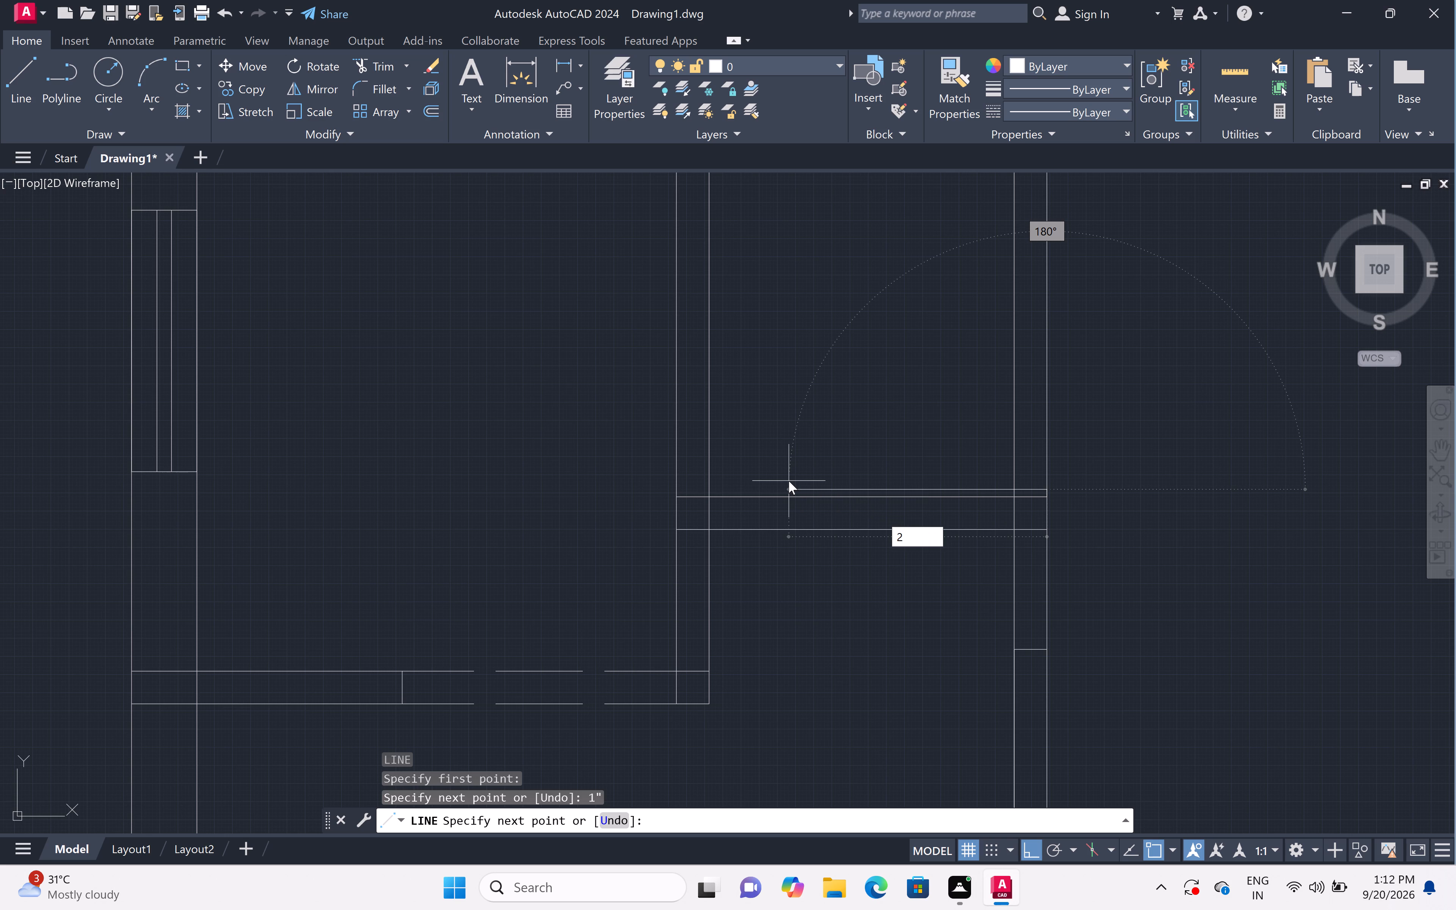
type("'8")
key("Up")
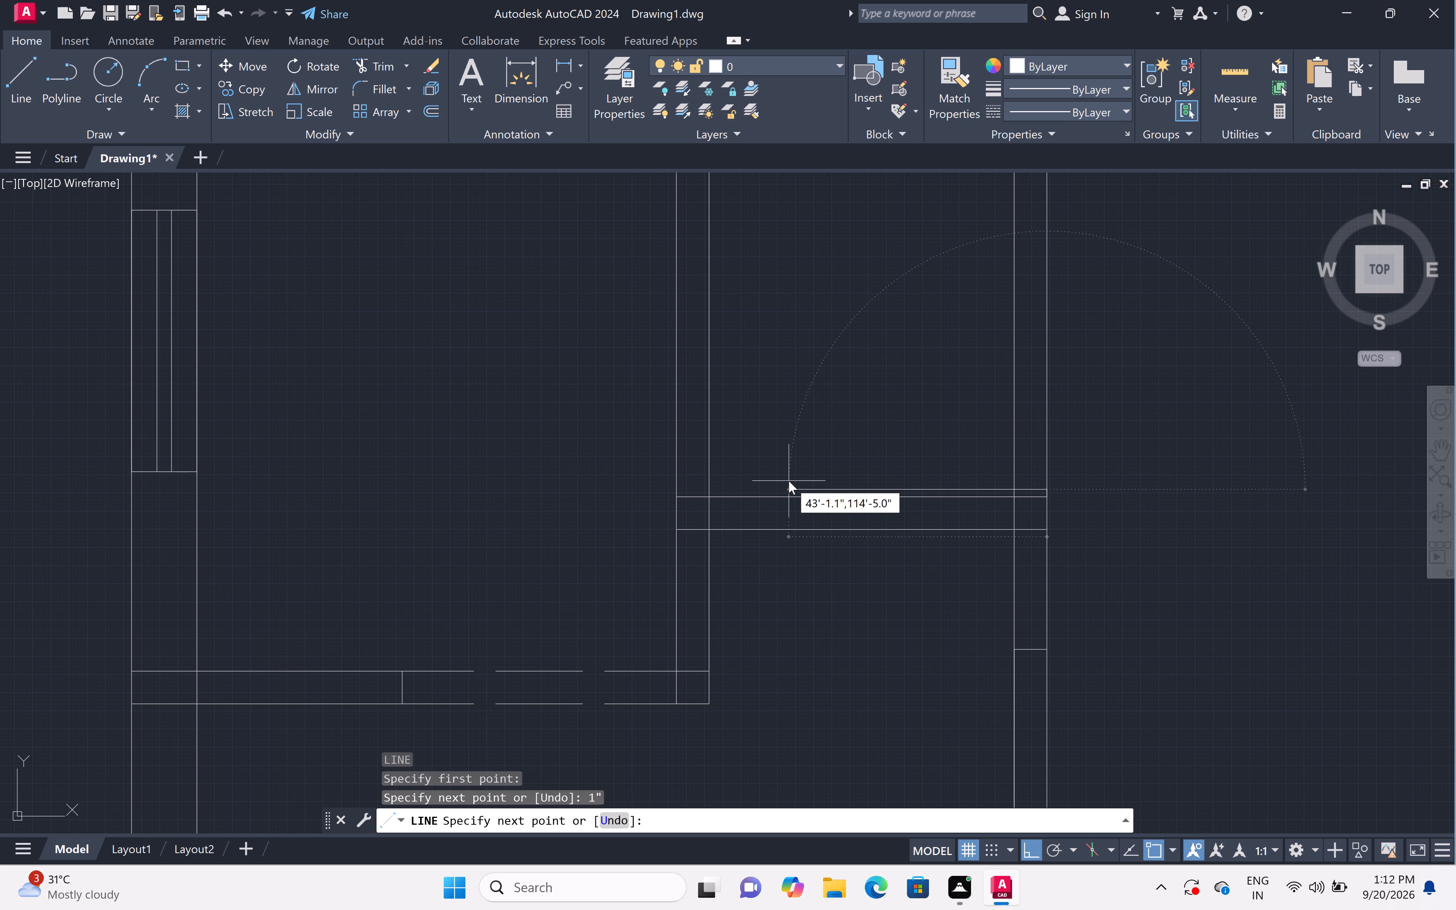
key("Escape")
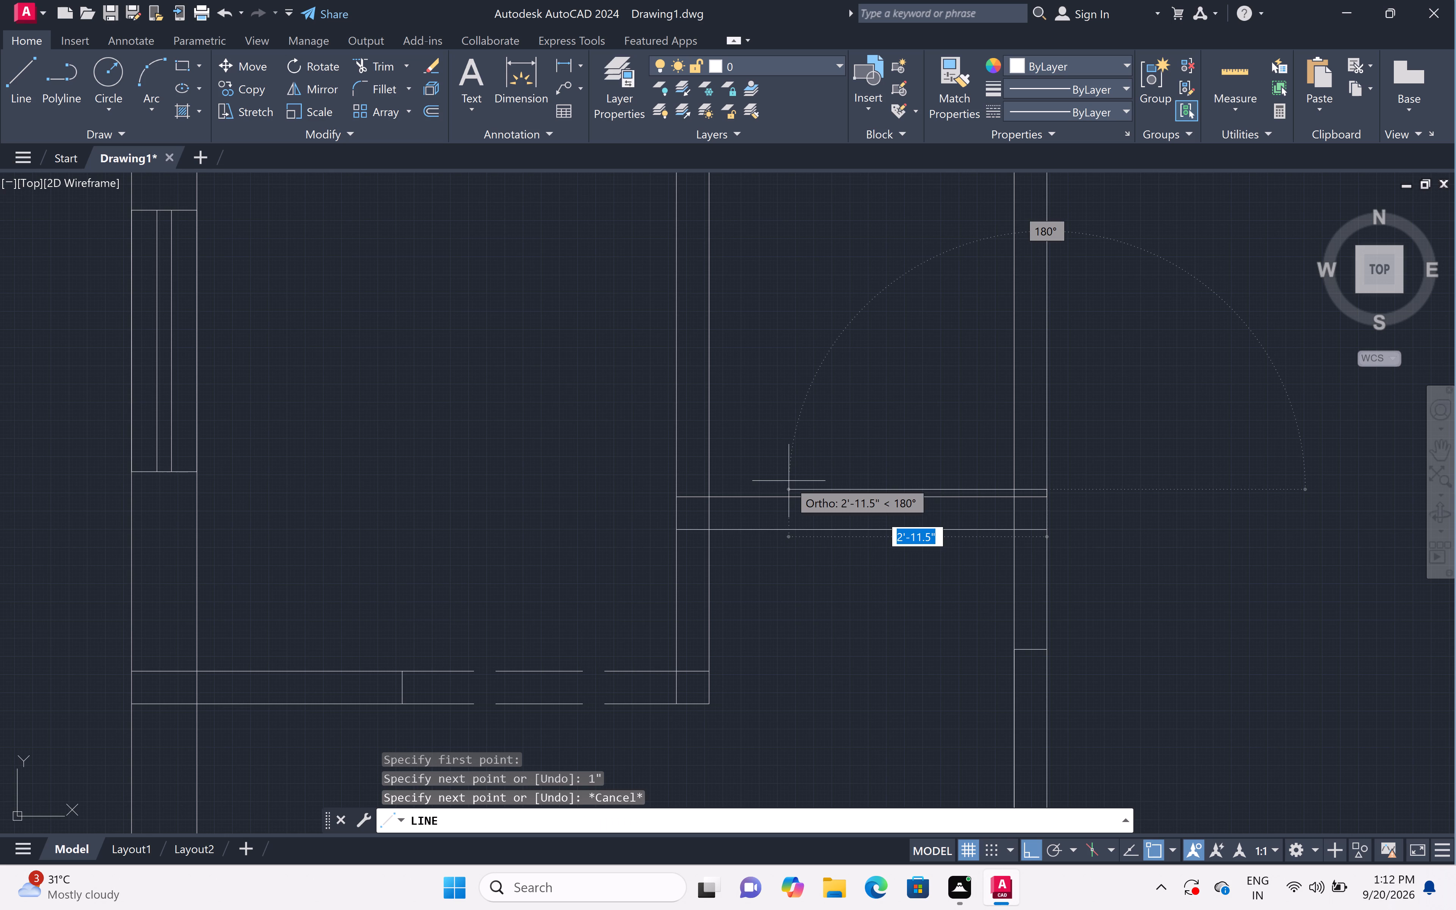
key("2")
type("'8\"")
key("space")
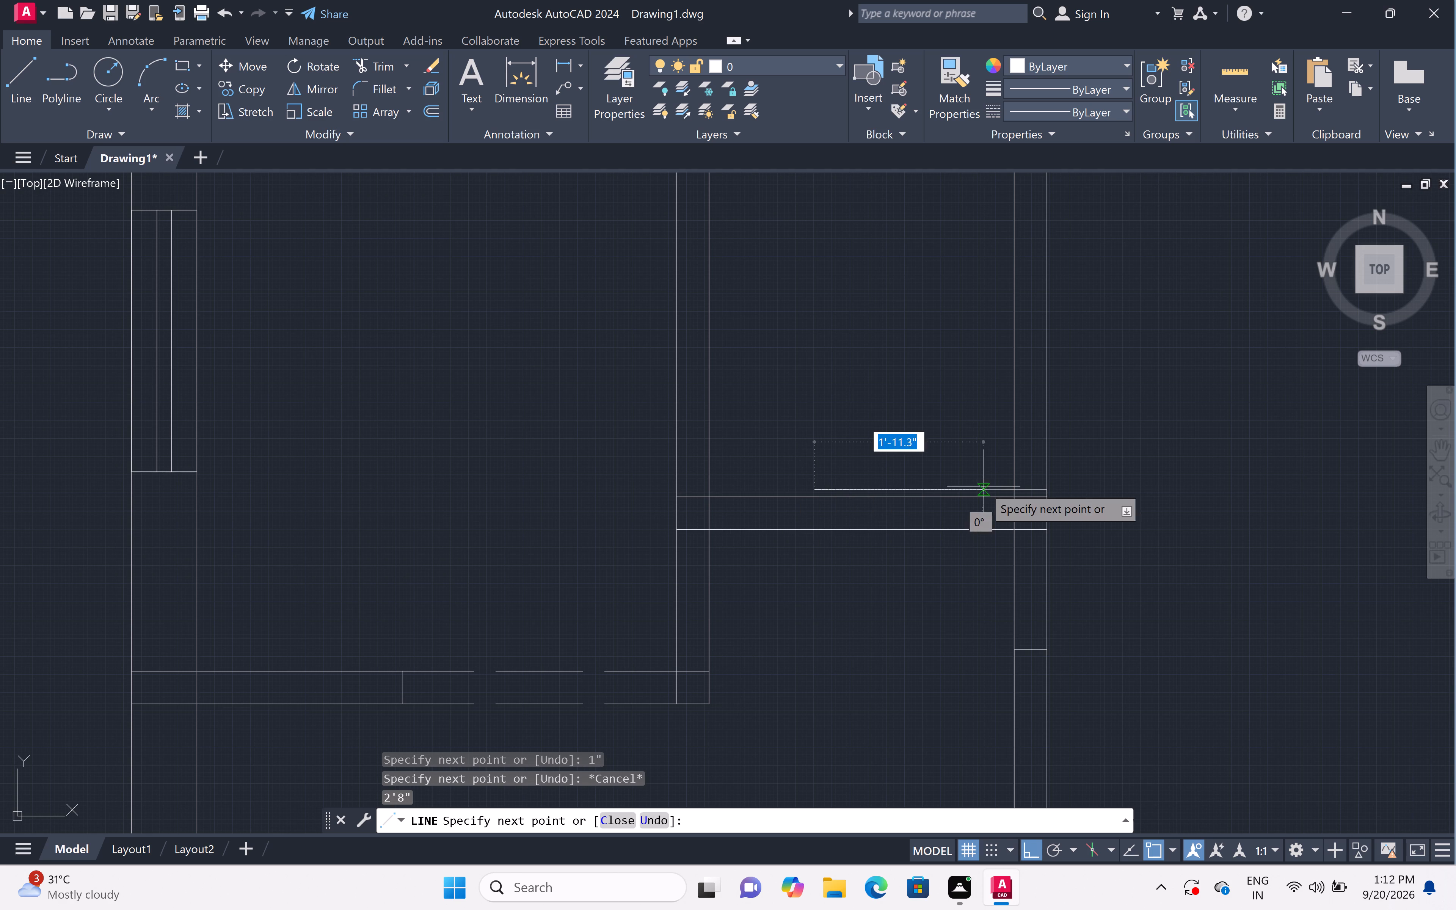
Return the line to the central partition's east face, continue it 2'8" north, and end it across the partition at the west face.
left_click(1050, 490)
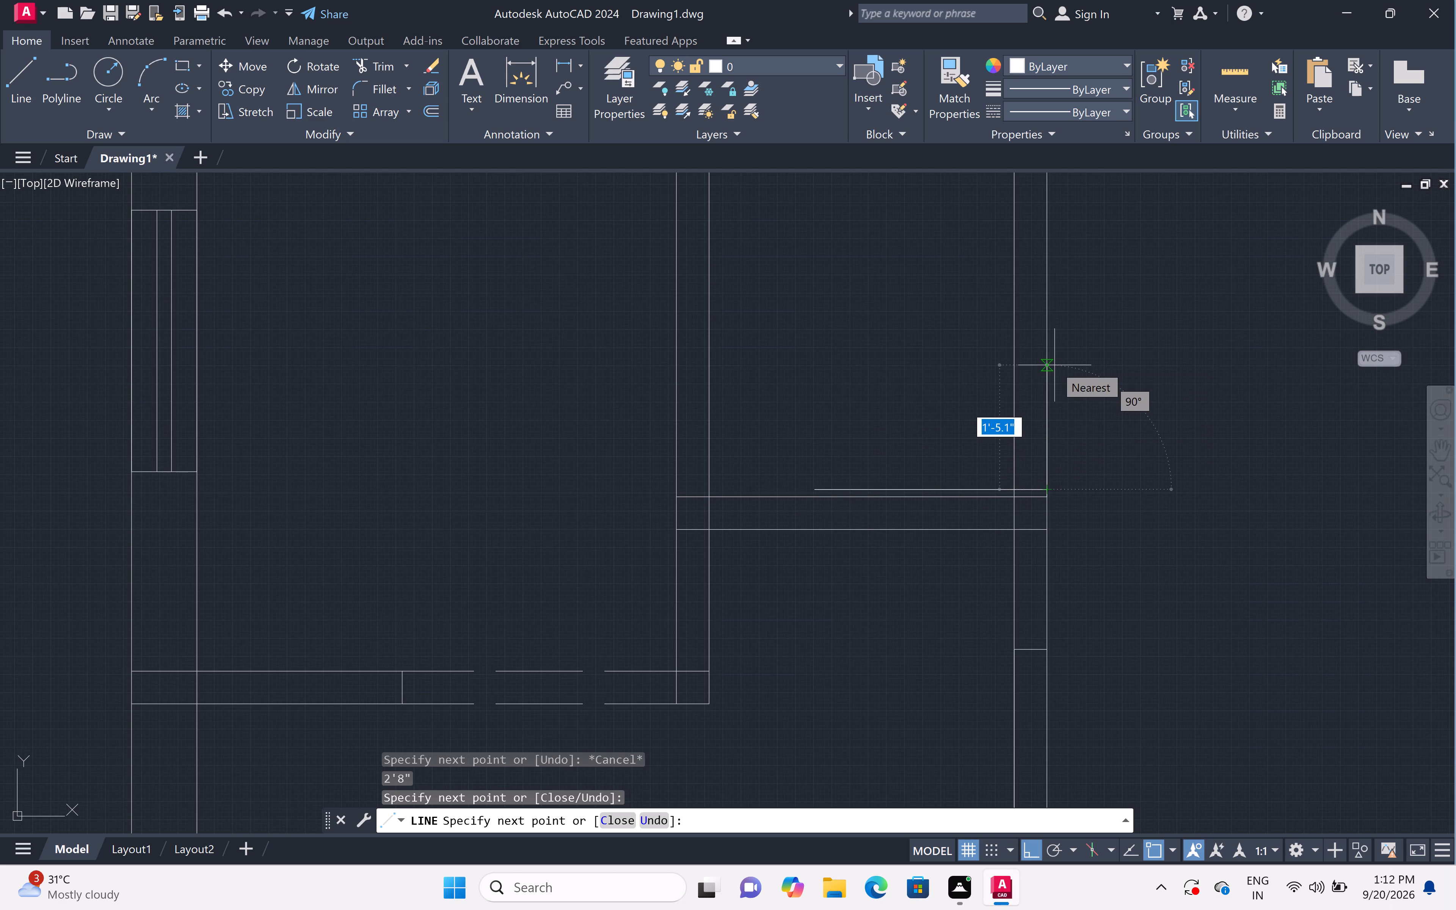
type("2'8\"")
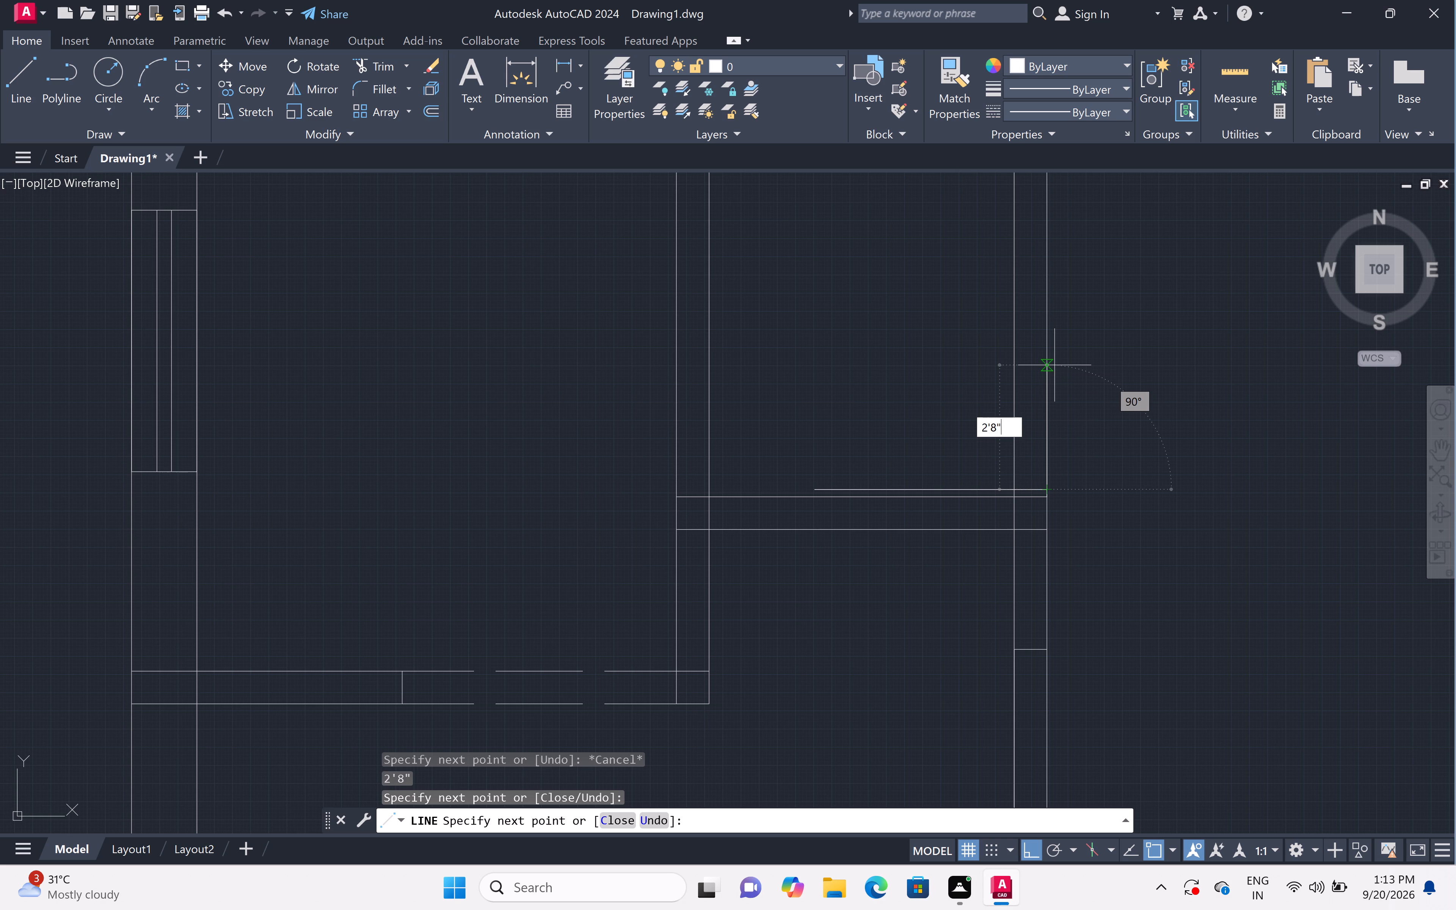
key("space")
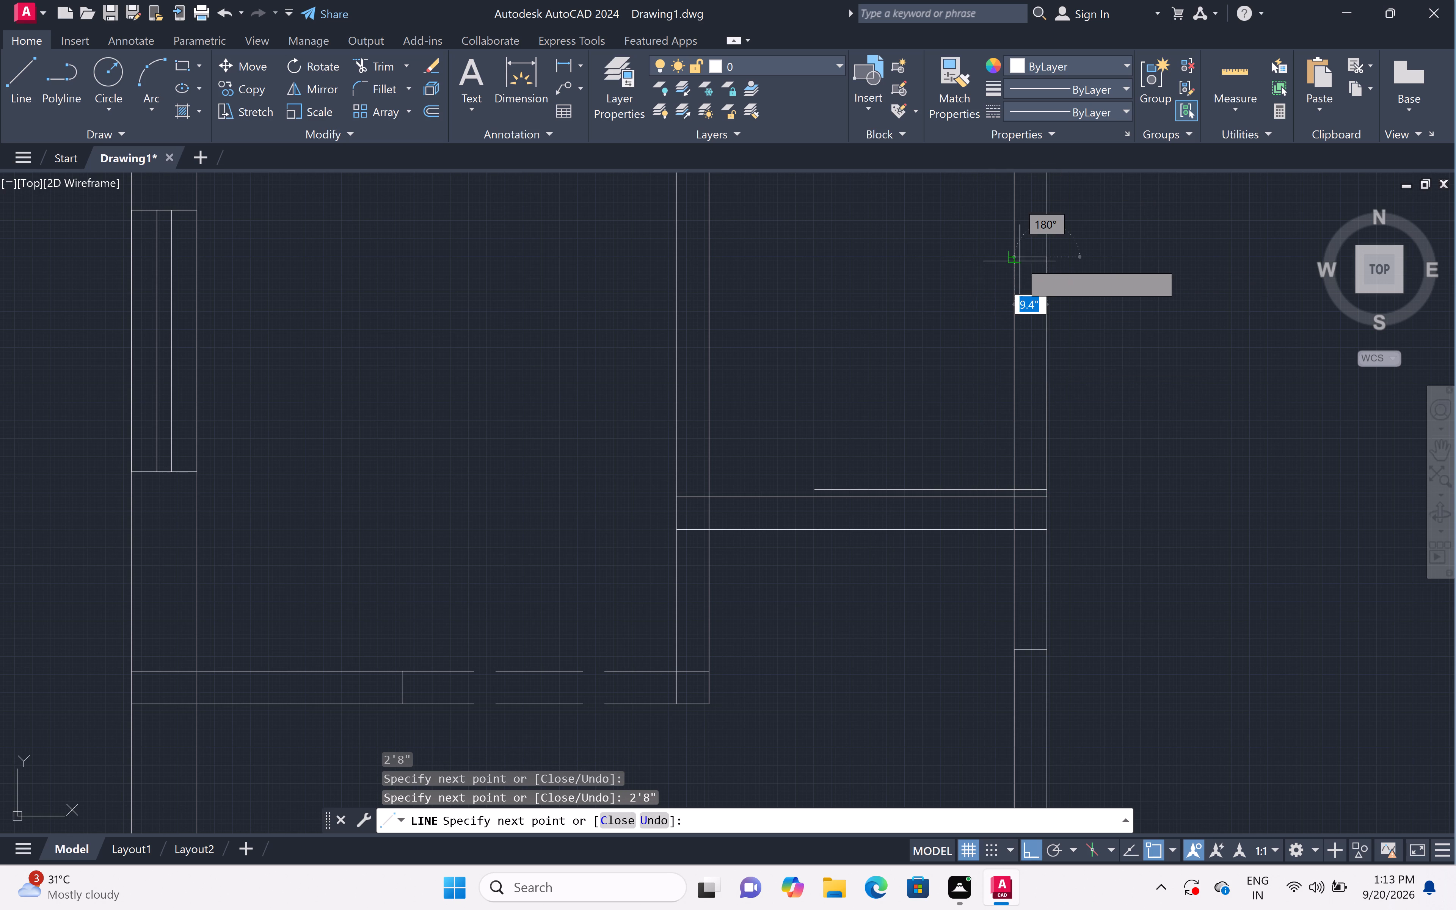
left_click(1020, 260)
key("Escape")
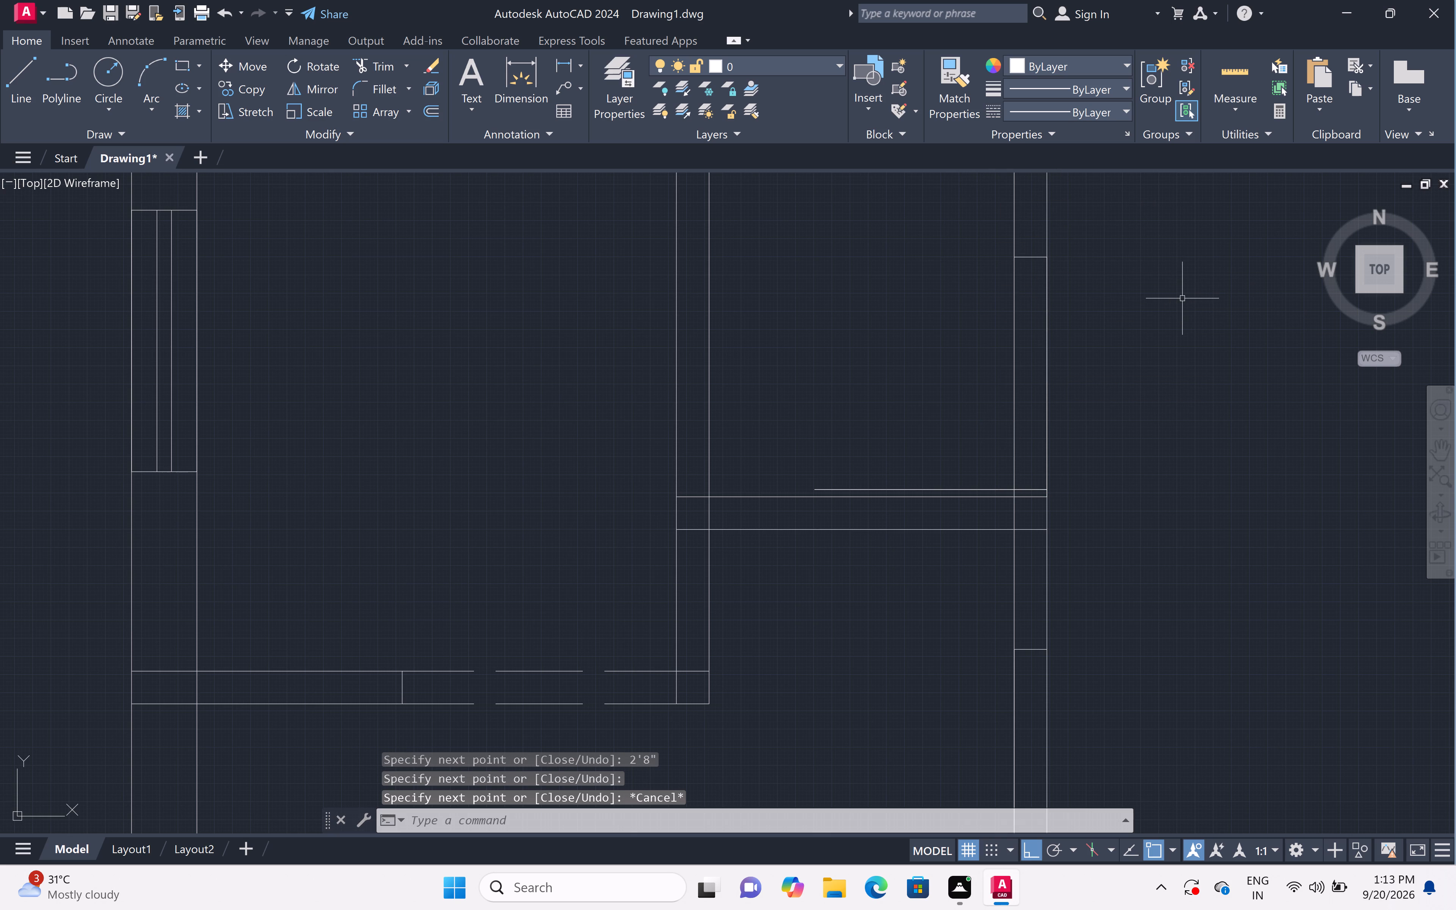
From the small east room's west wall east face at its south wall's south face, draw a line 1" east and 2'8" north.
scroll(1156, 286, "down", 4)
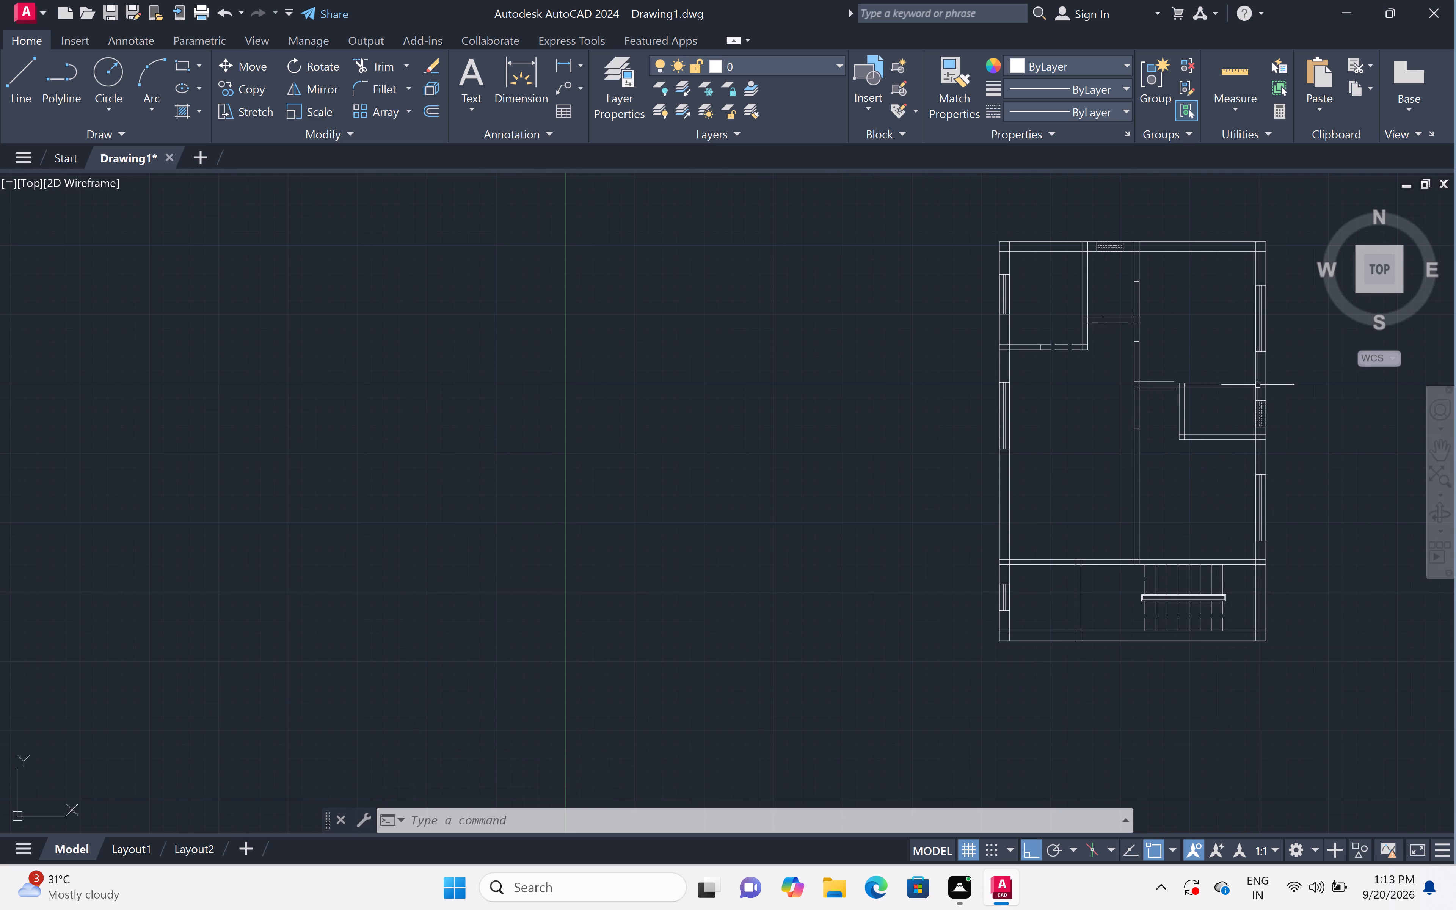
scroll(1262, 378, "up", 3)
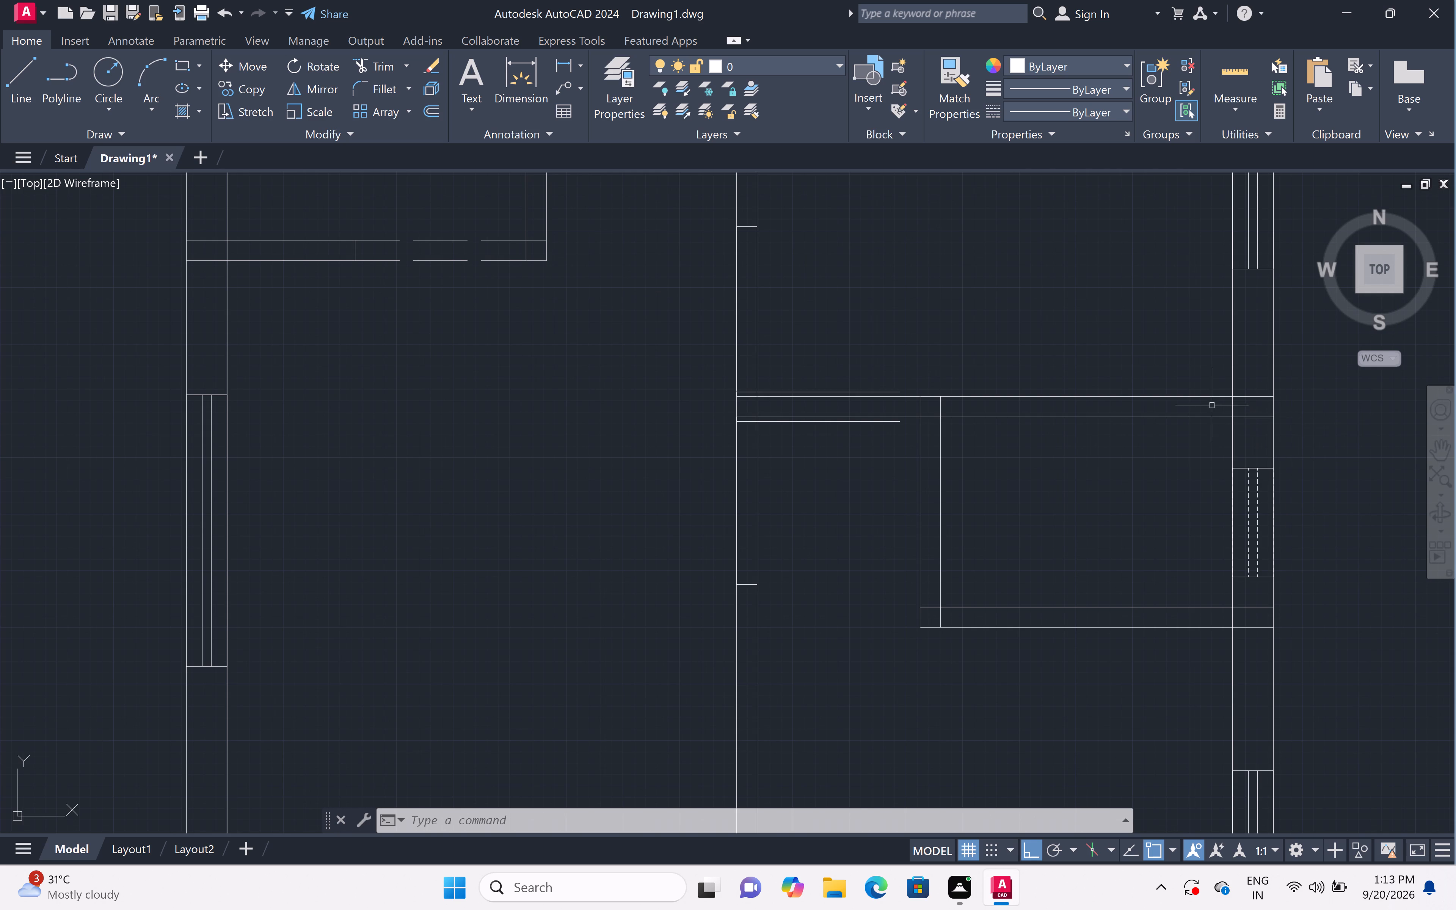
scroll(1232, 398, "up", 5)
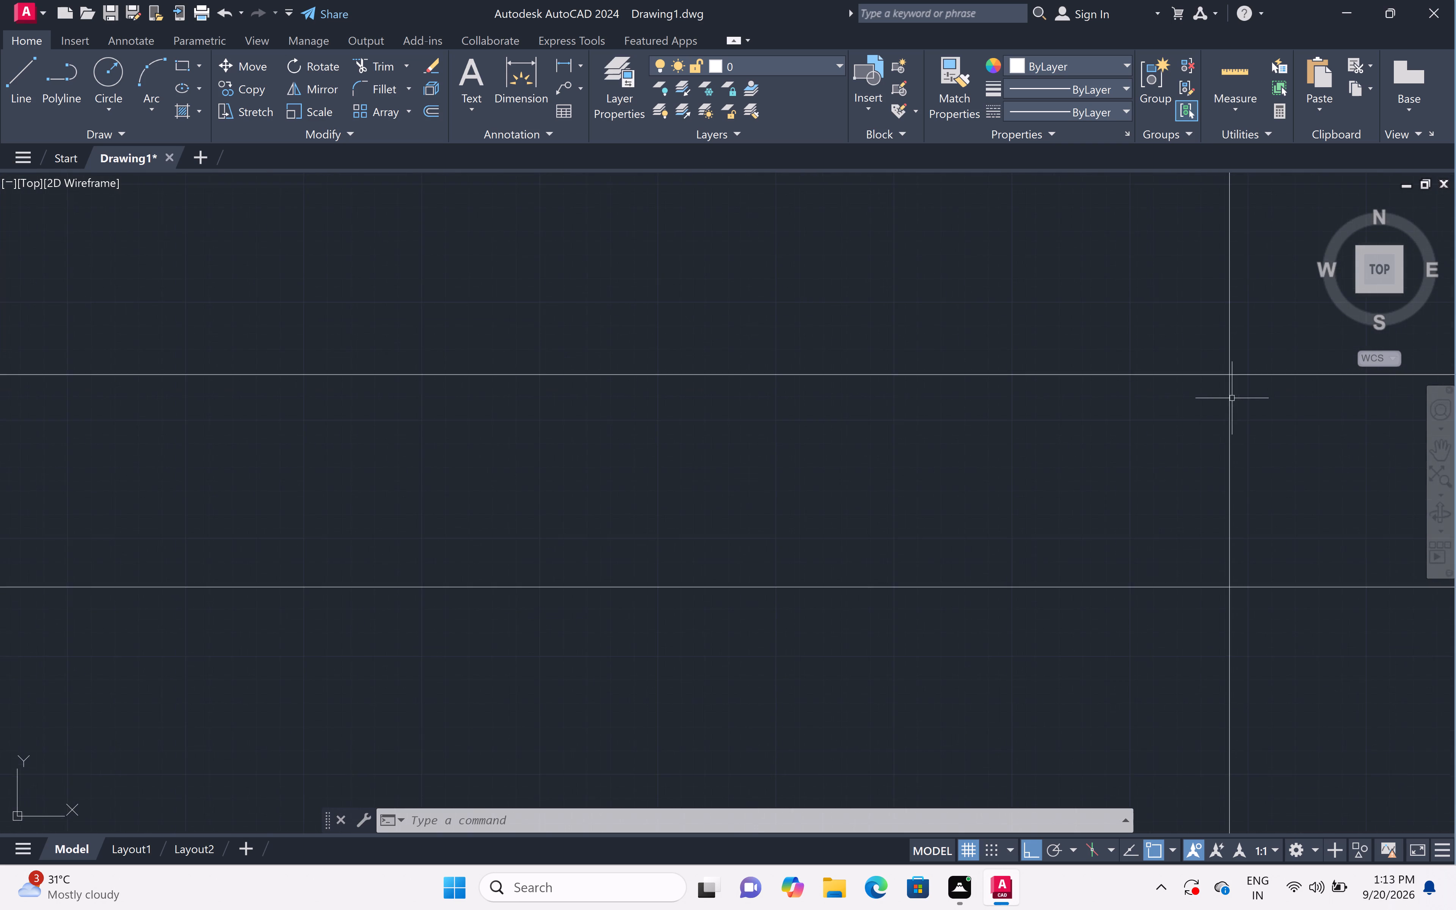
scroll(1232, 398, "down", 7)
scroll(1236, 367, "up", 1)
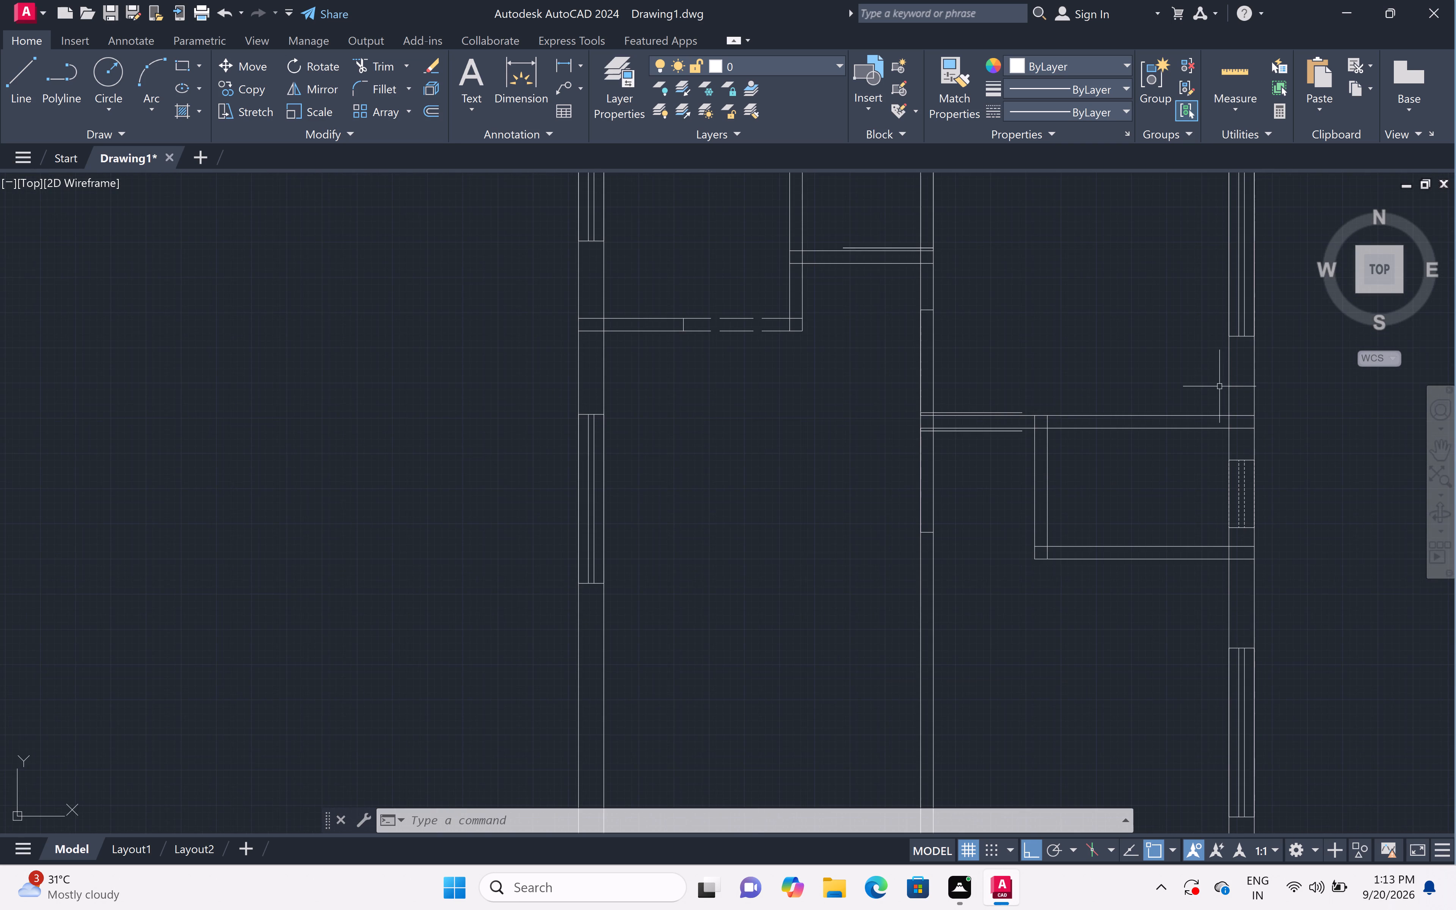
scroll(1219, 386, "up", 1)
middle_click_drag(1302, 413, 1271, 458)
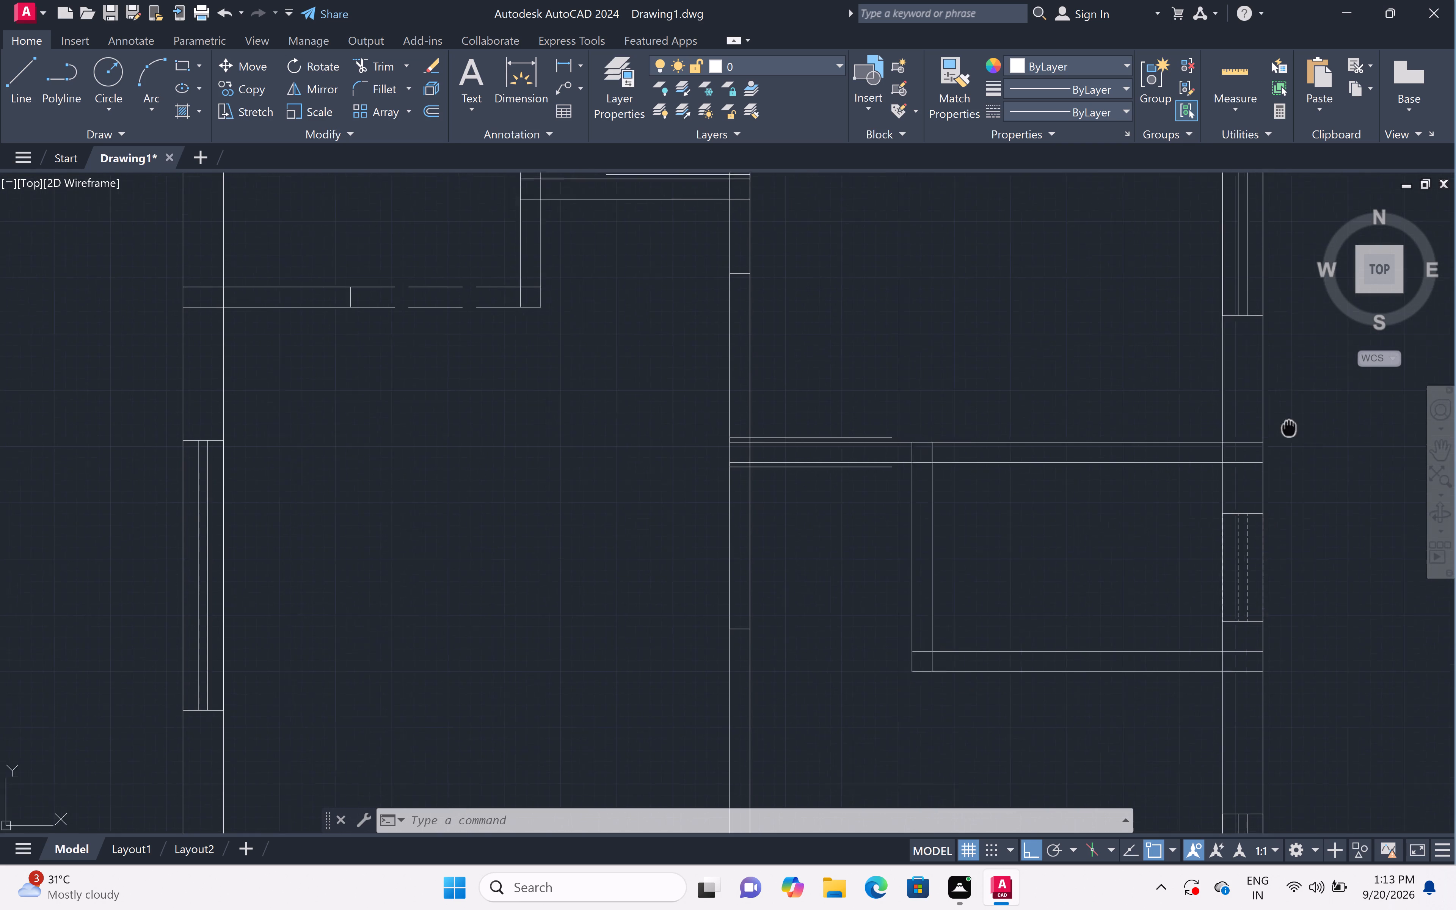
middle_click_drag(1271, 458, 1242, 529)
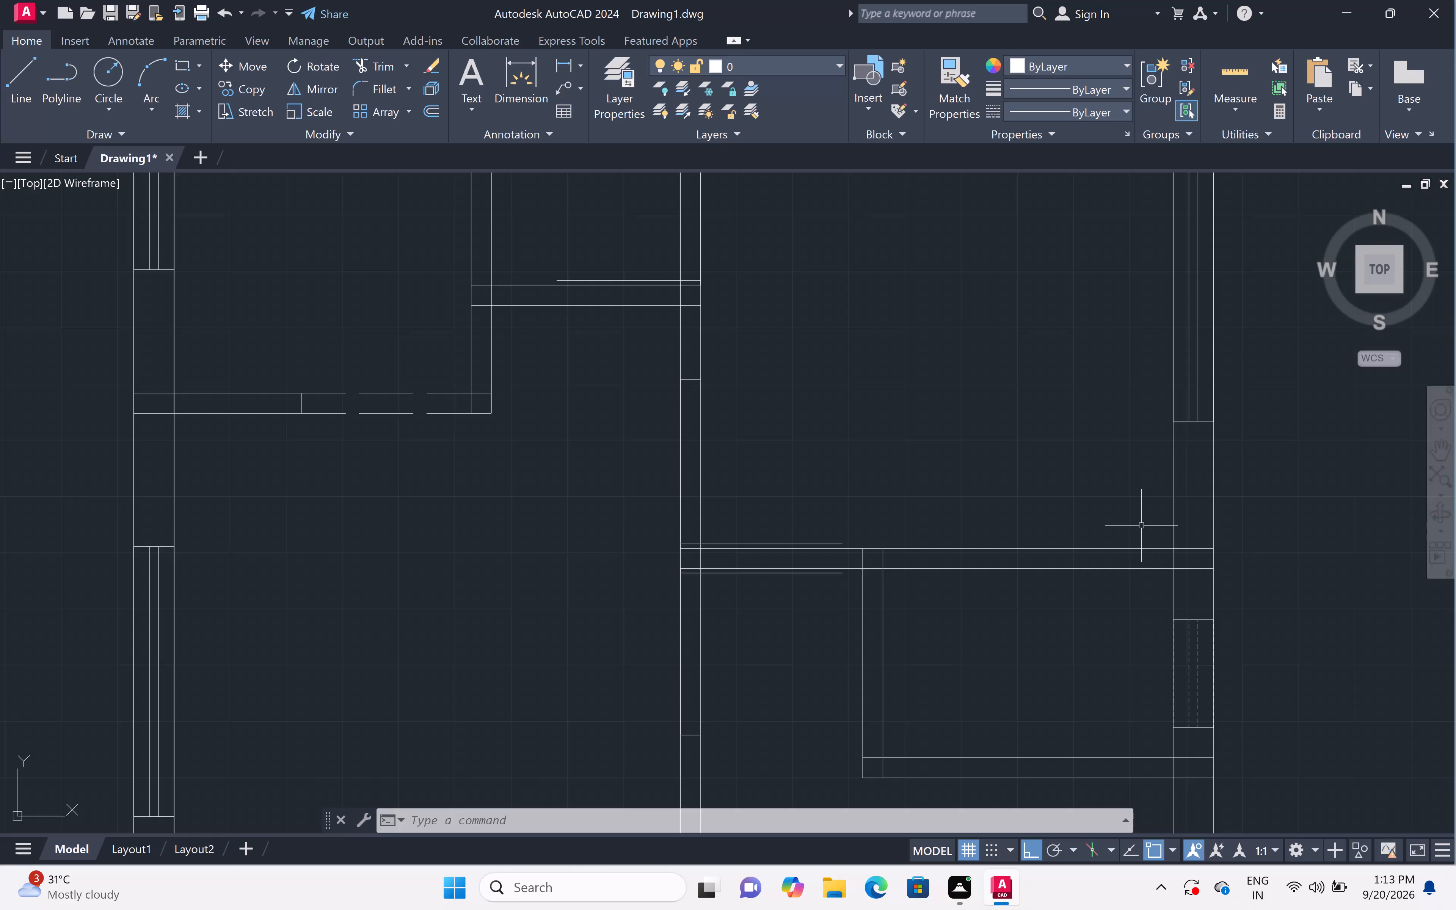
type("l")
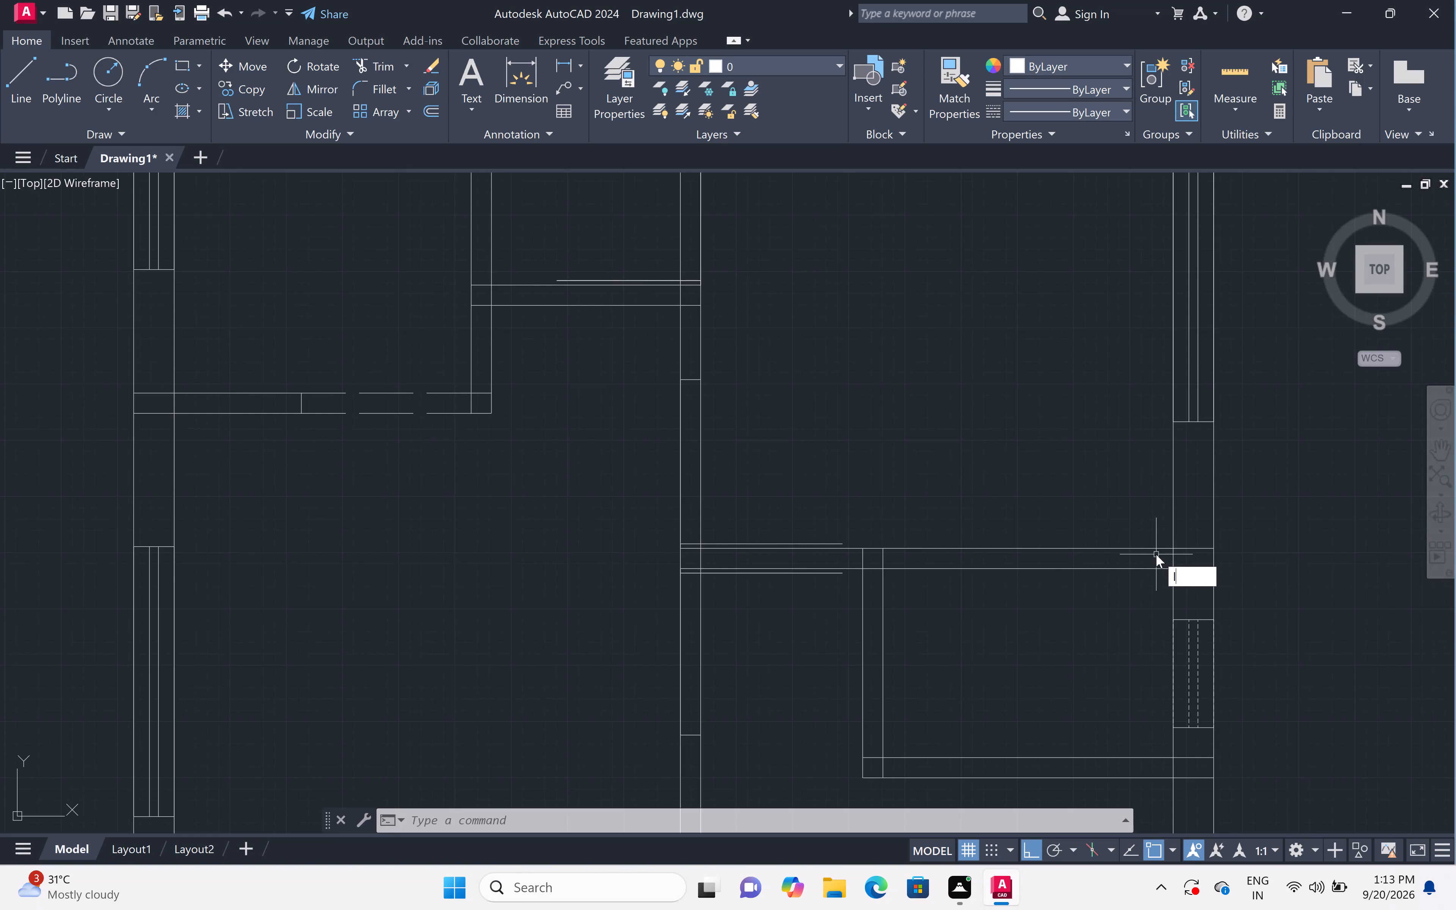
key("space")
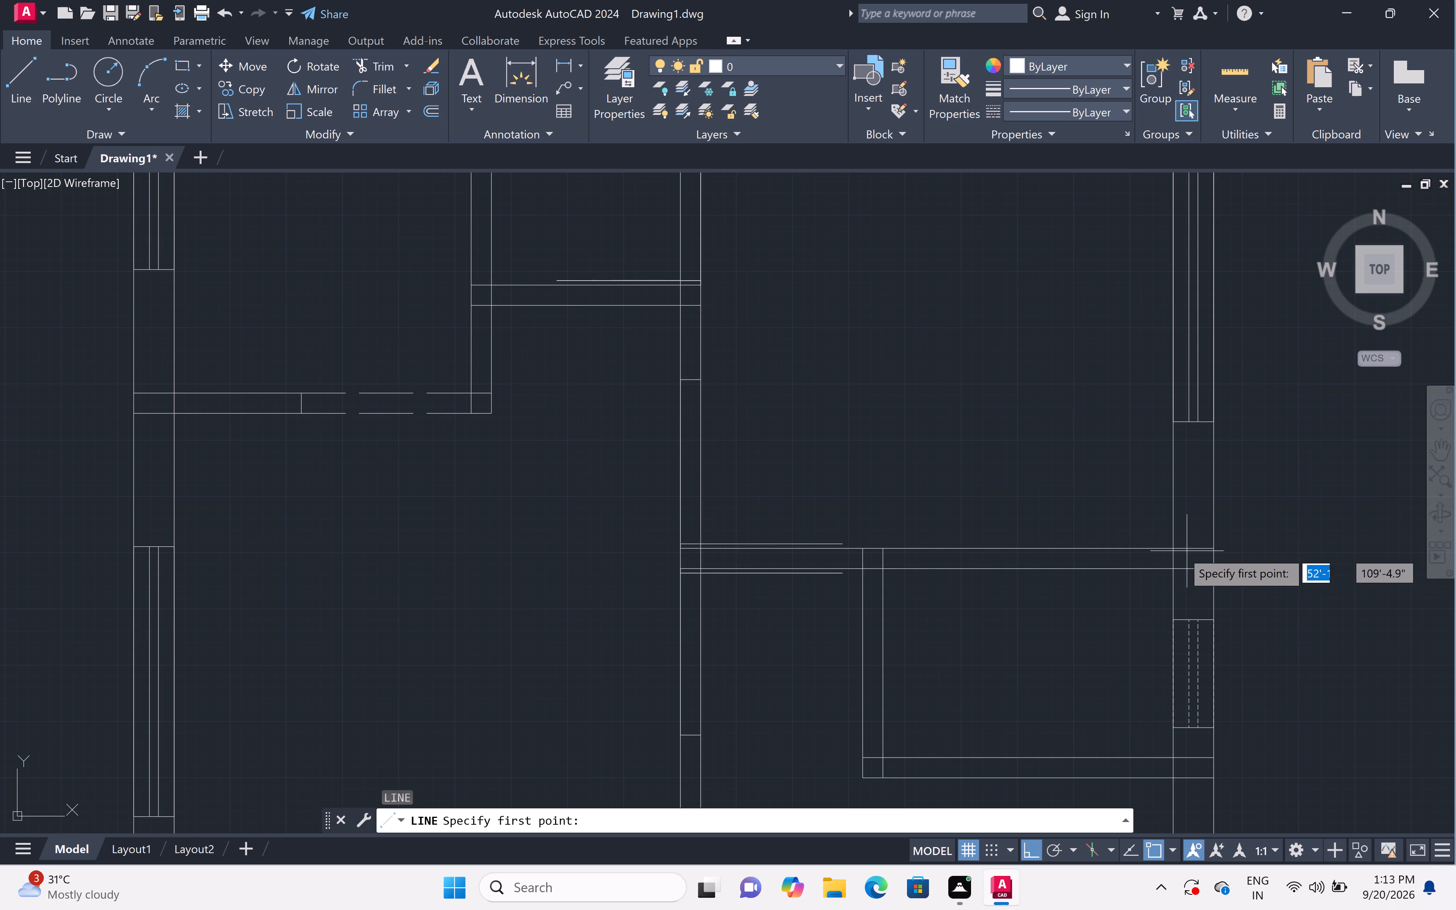
scroll(1178, 544, "up", 4)
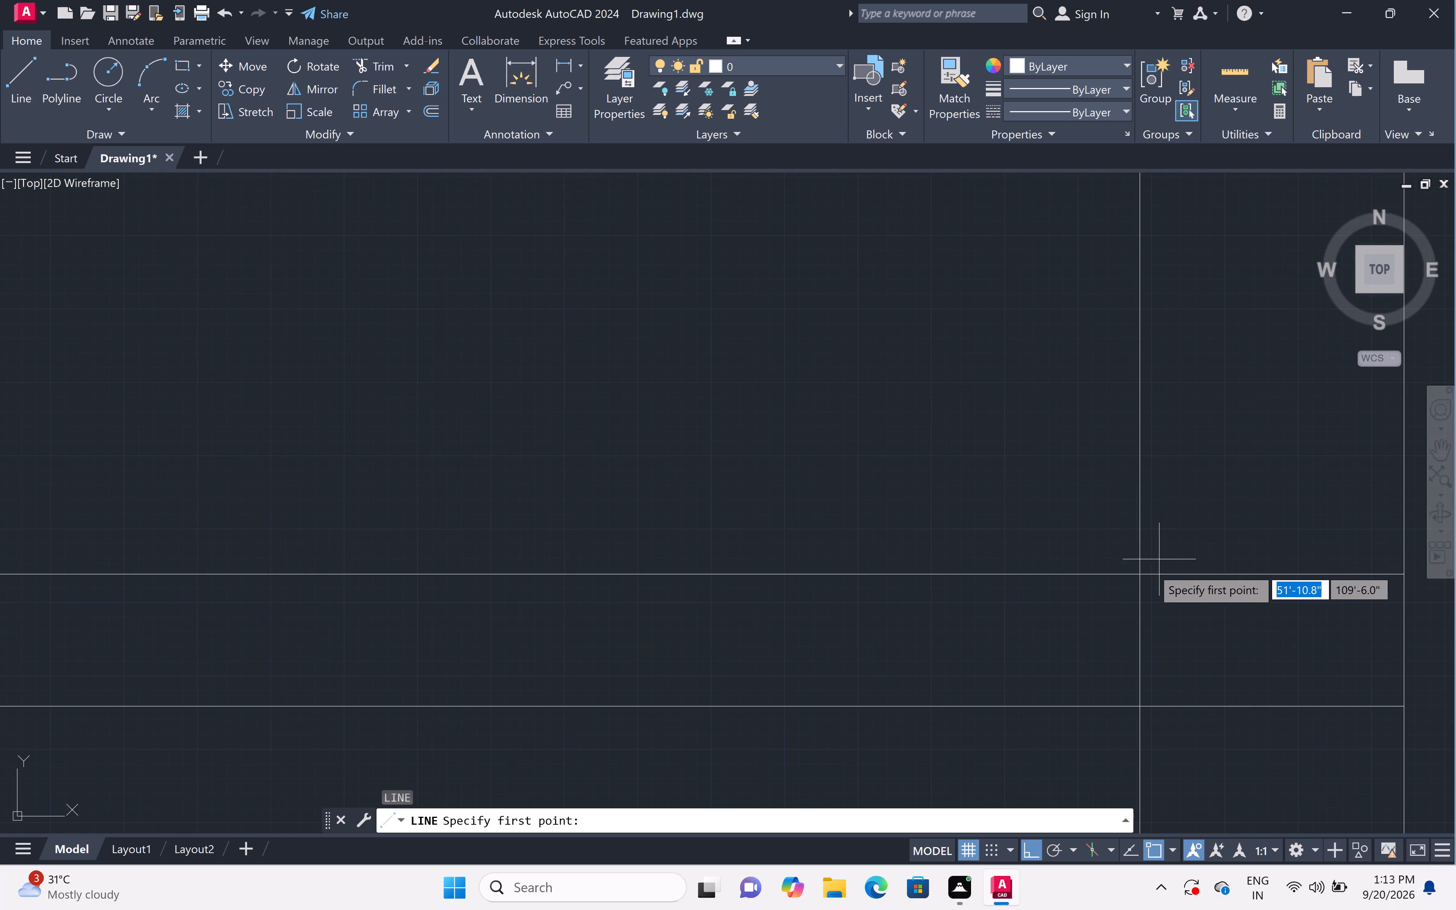
scroll(1150, 570, "down", 6)
scroll(1150, 569, "up", 2)
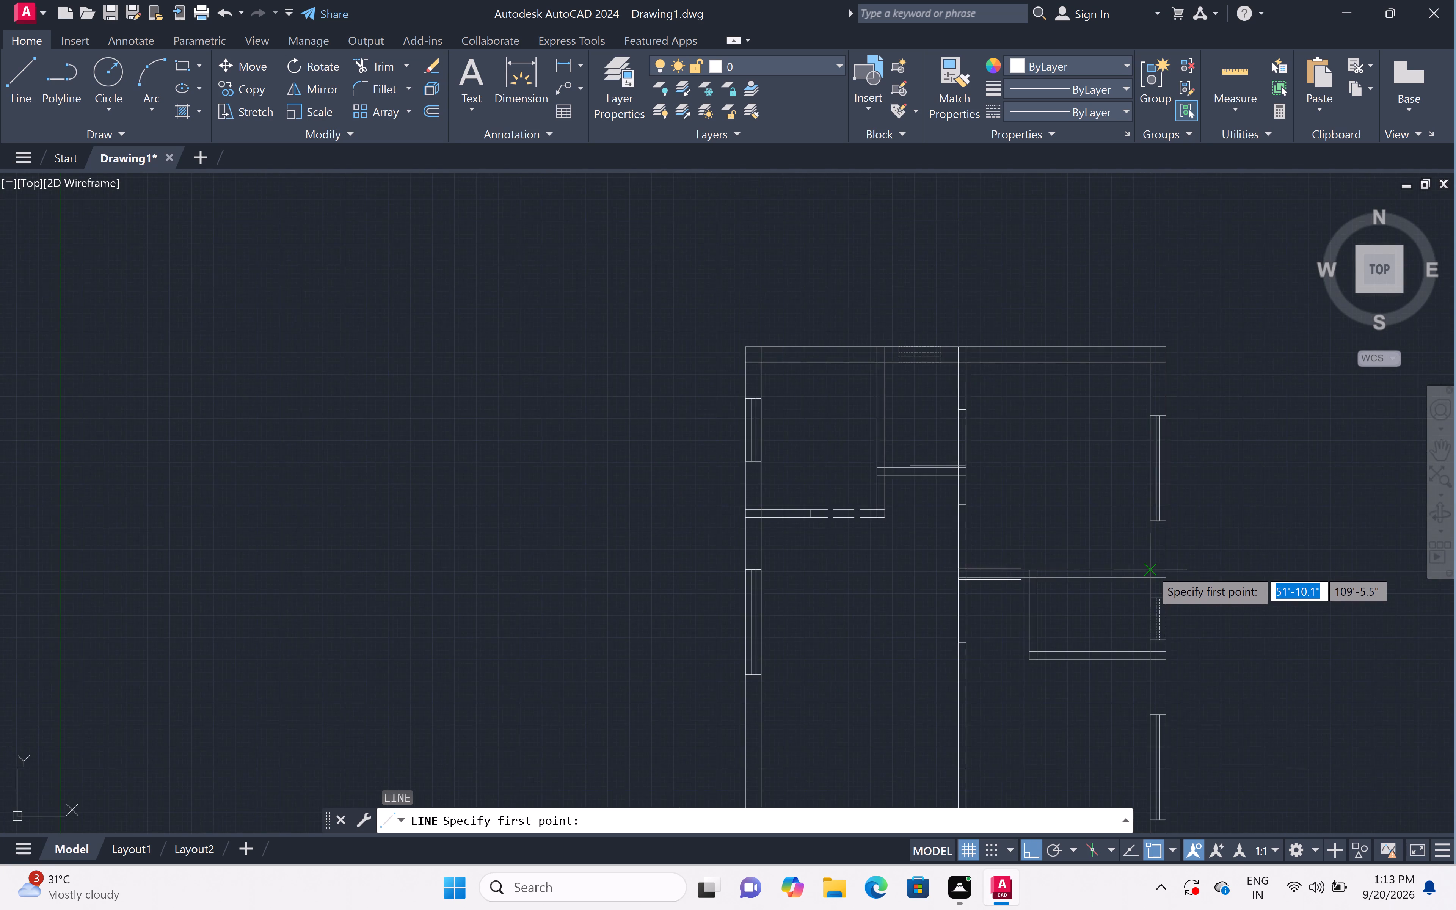
scroll(1150, 569, "up", 2)
scroll(1150, 569, "down", 1)
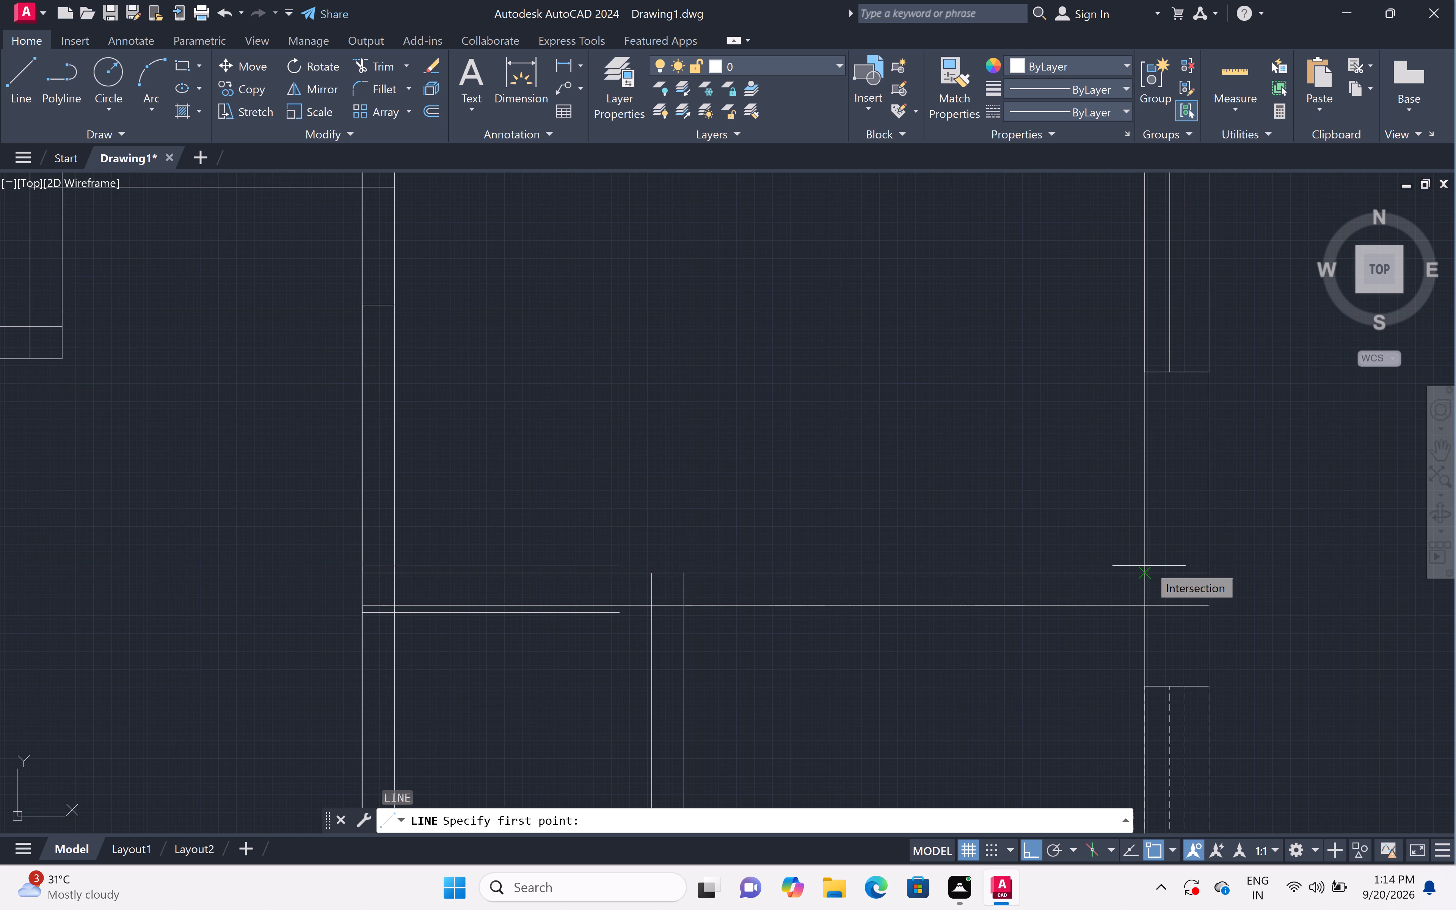
scroll(1001, 630, "down", 4)
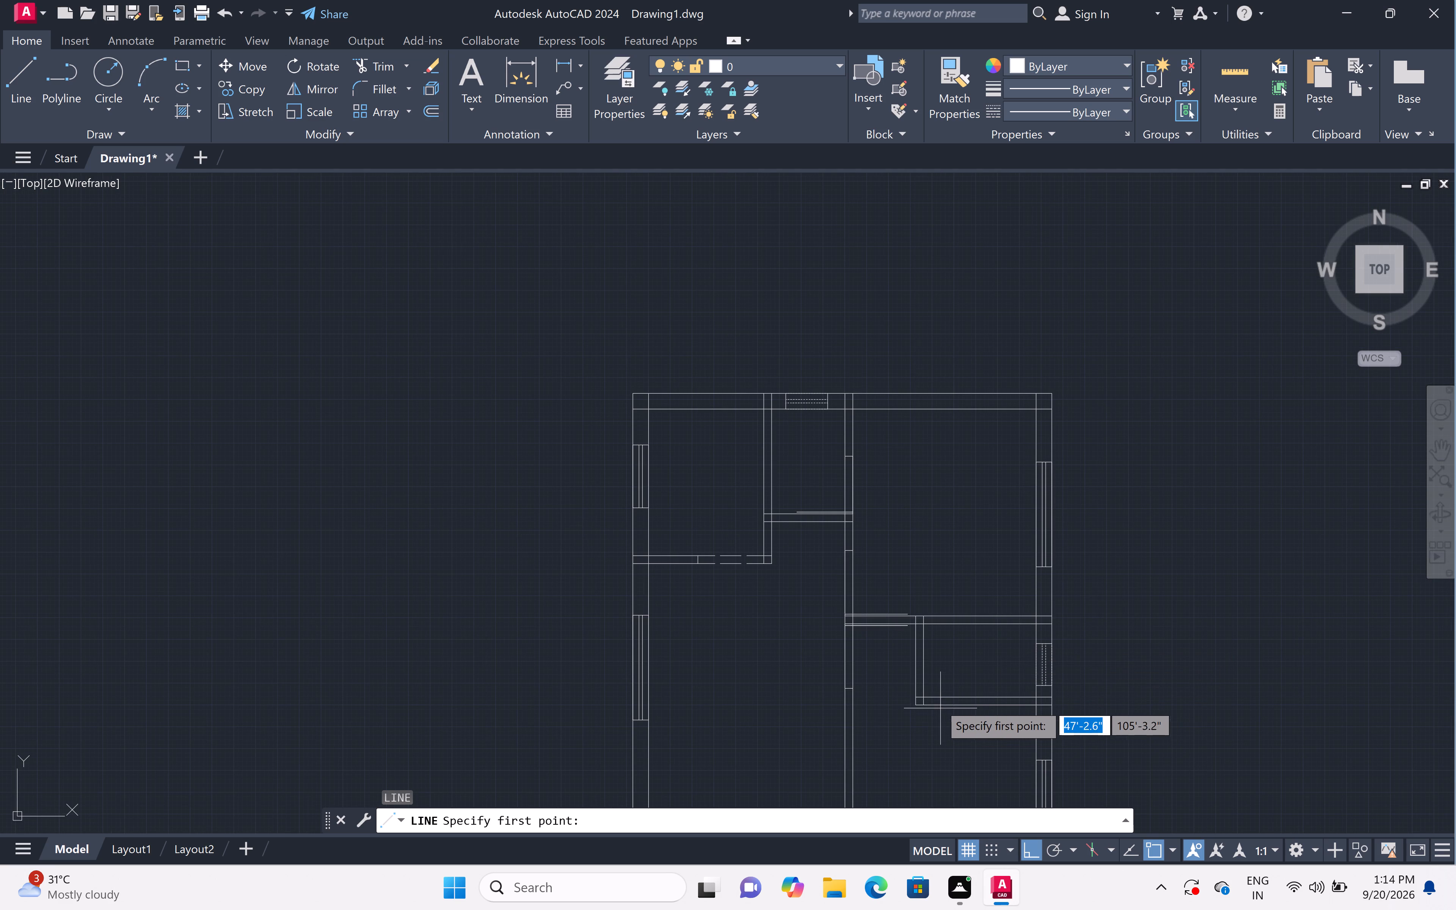
scroll(929, 704, "up", 3)
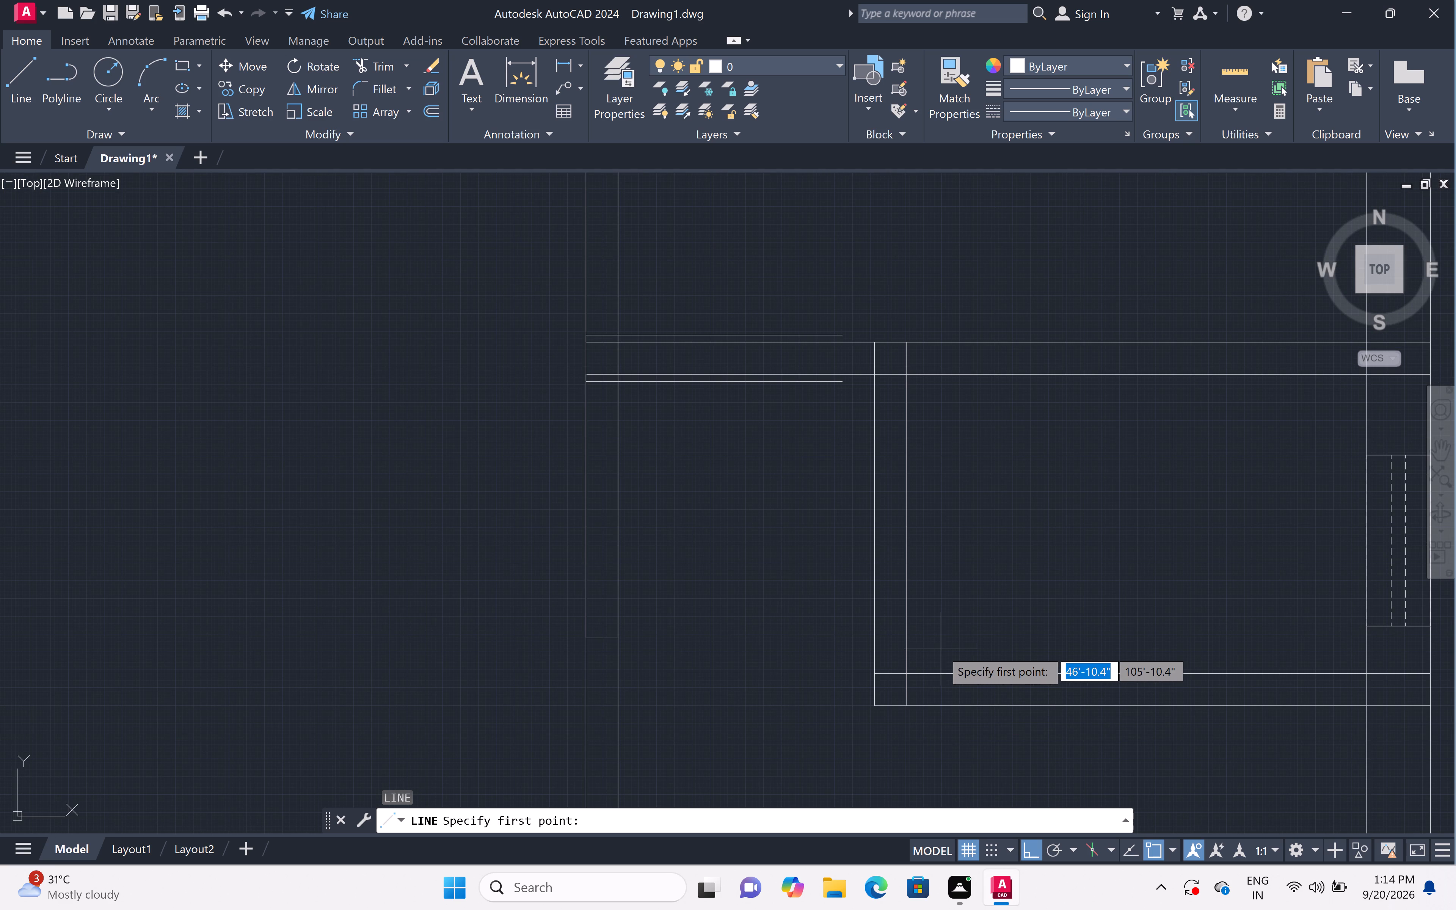
left_click(902, 710)
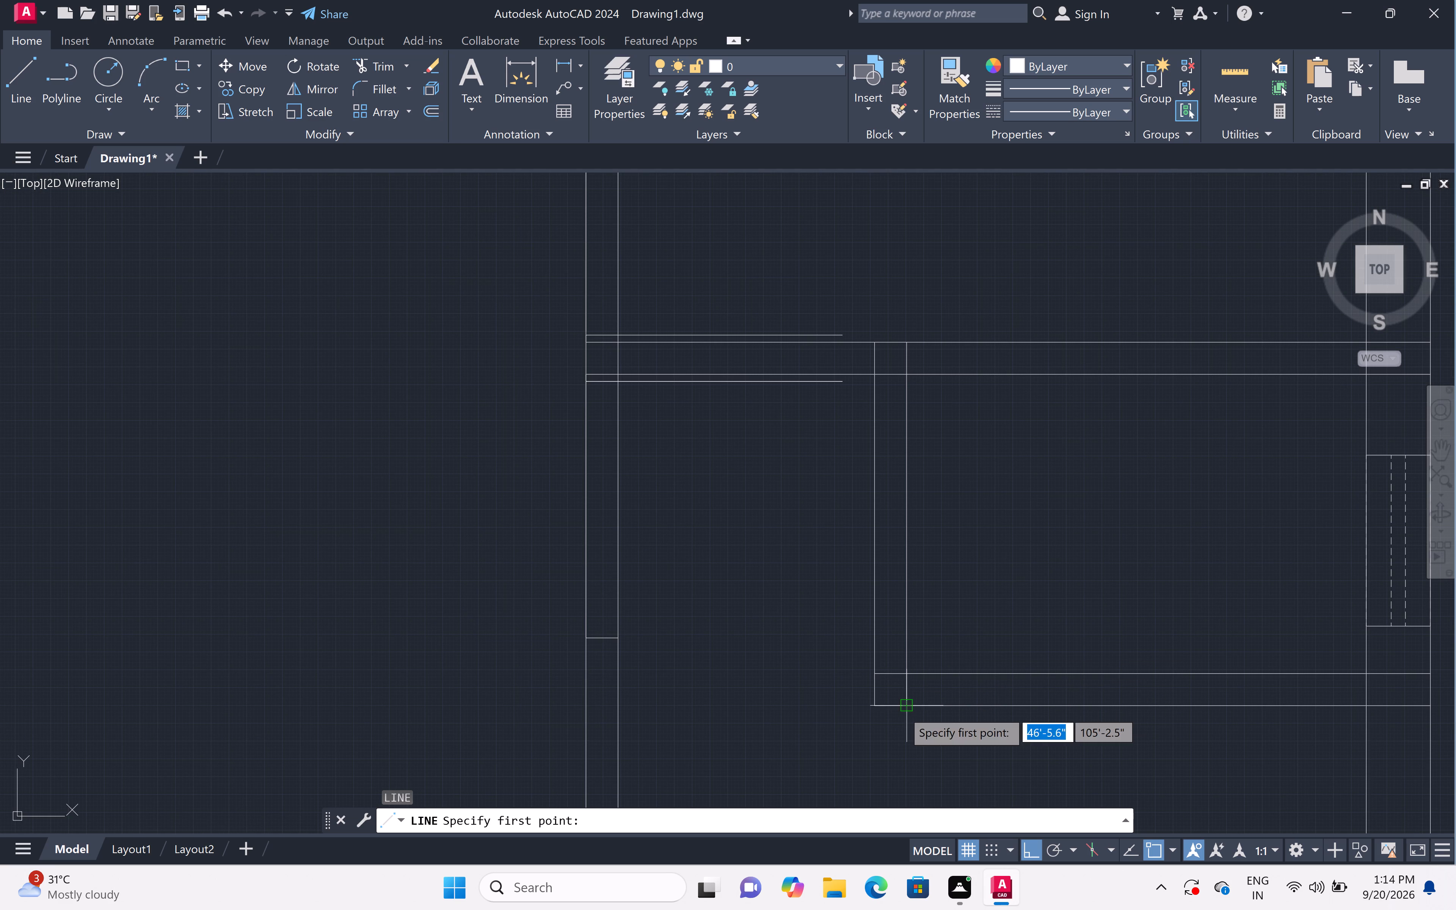
type("1\"")
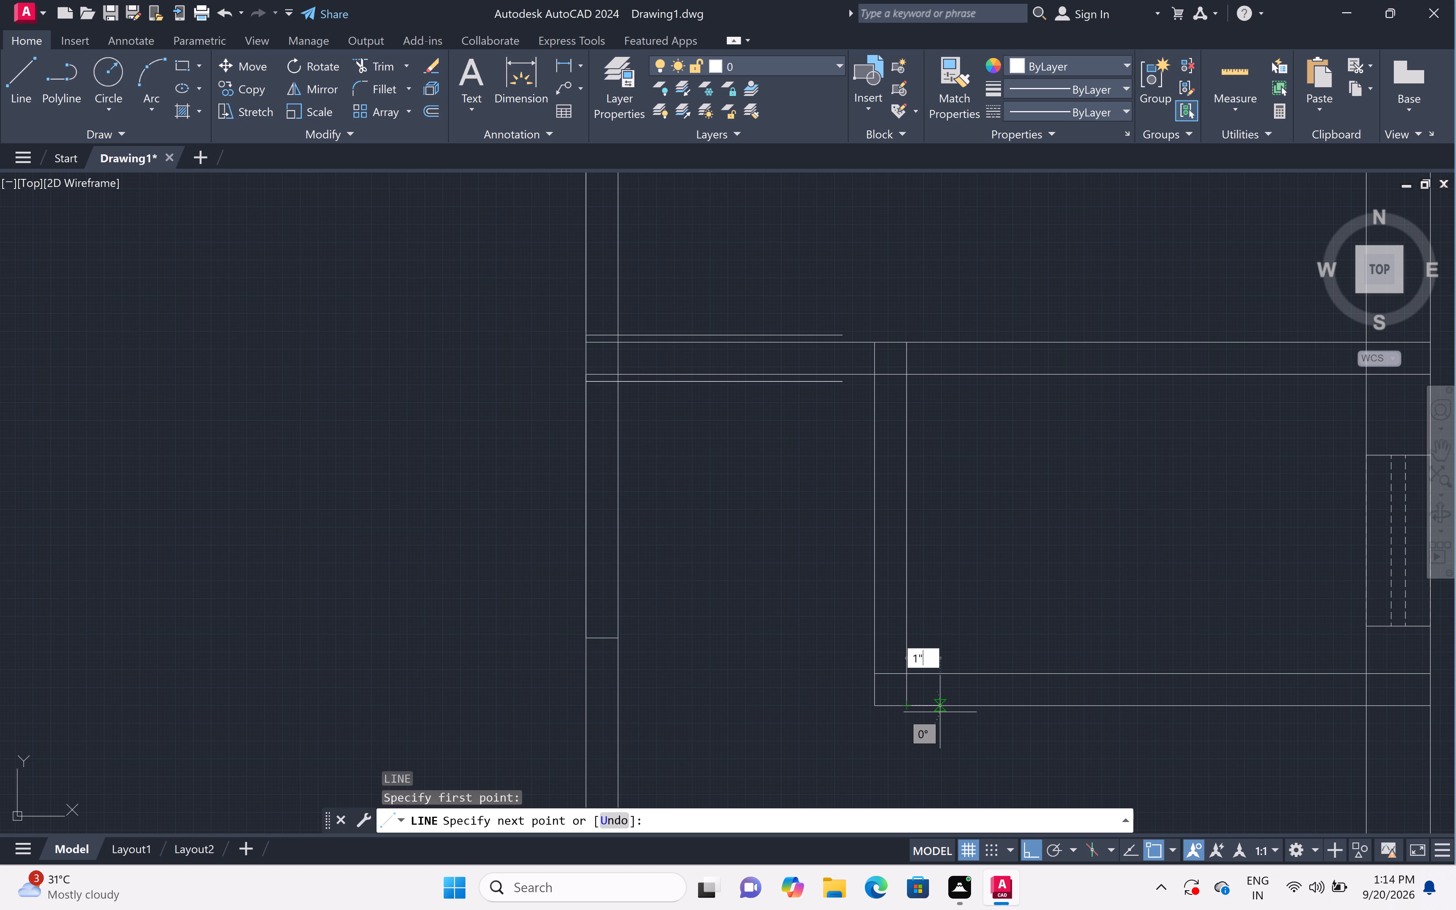
key("space")
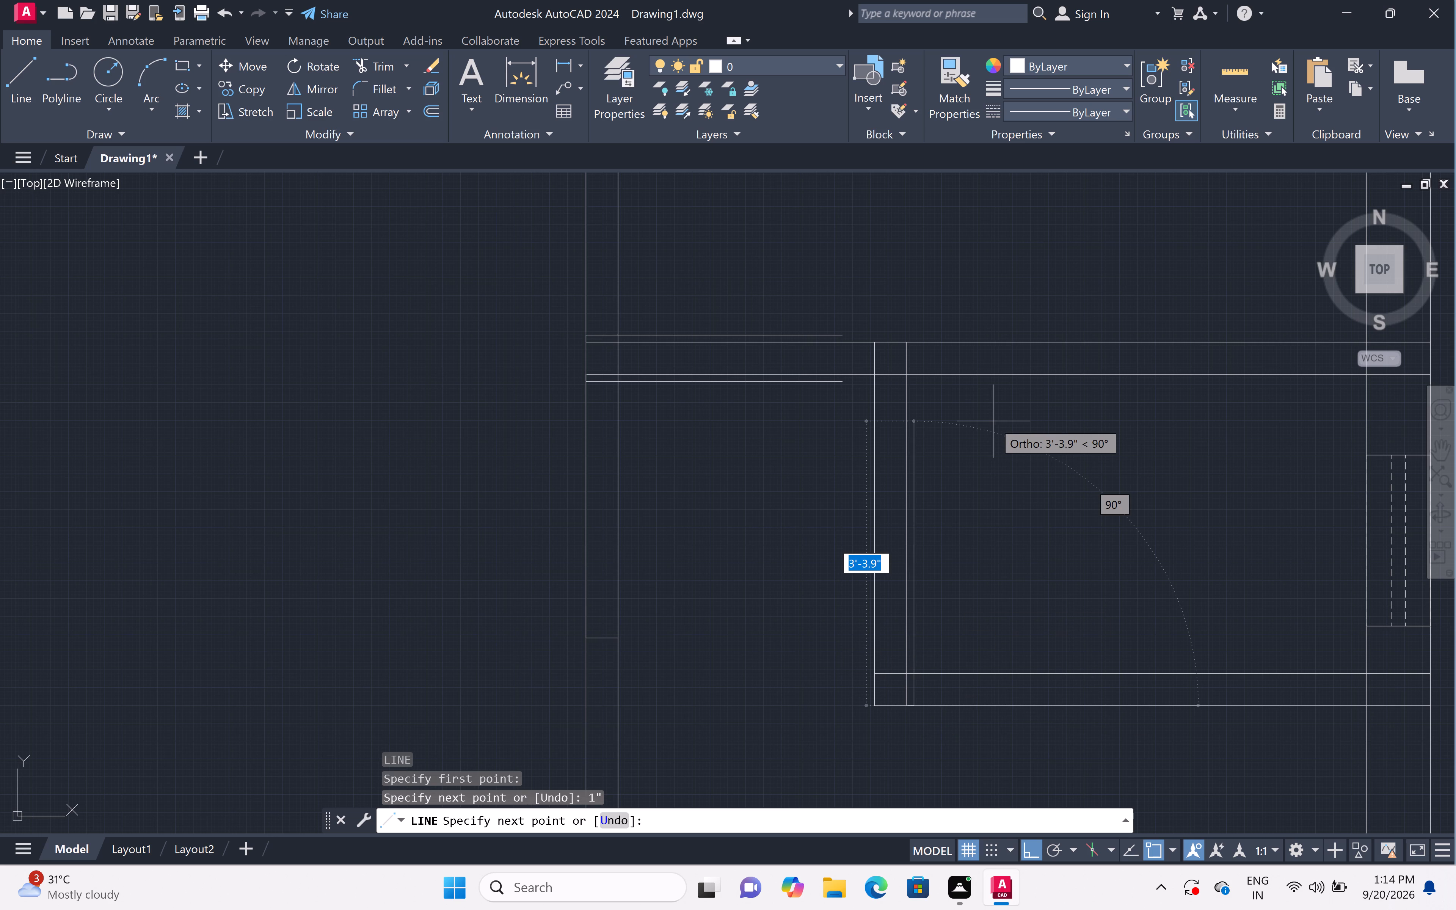
type("2'")
key("9")
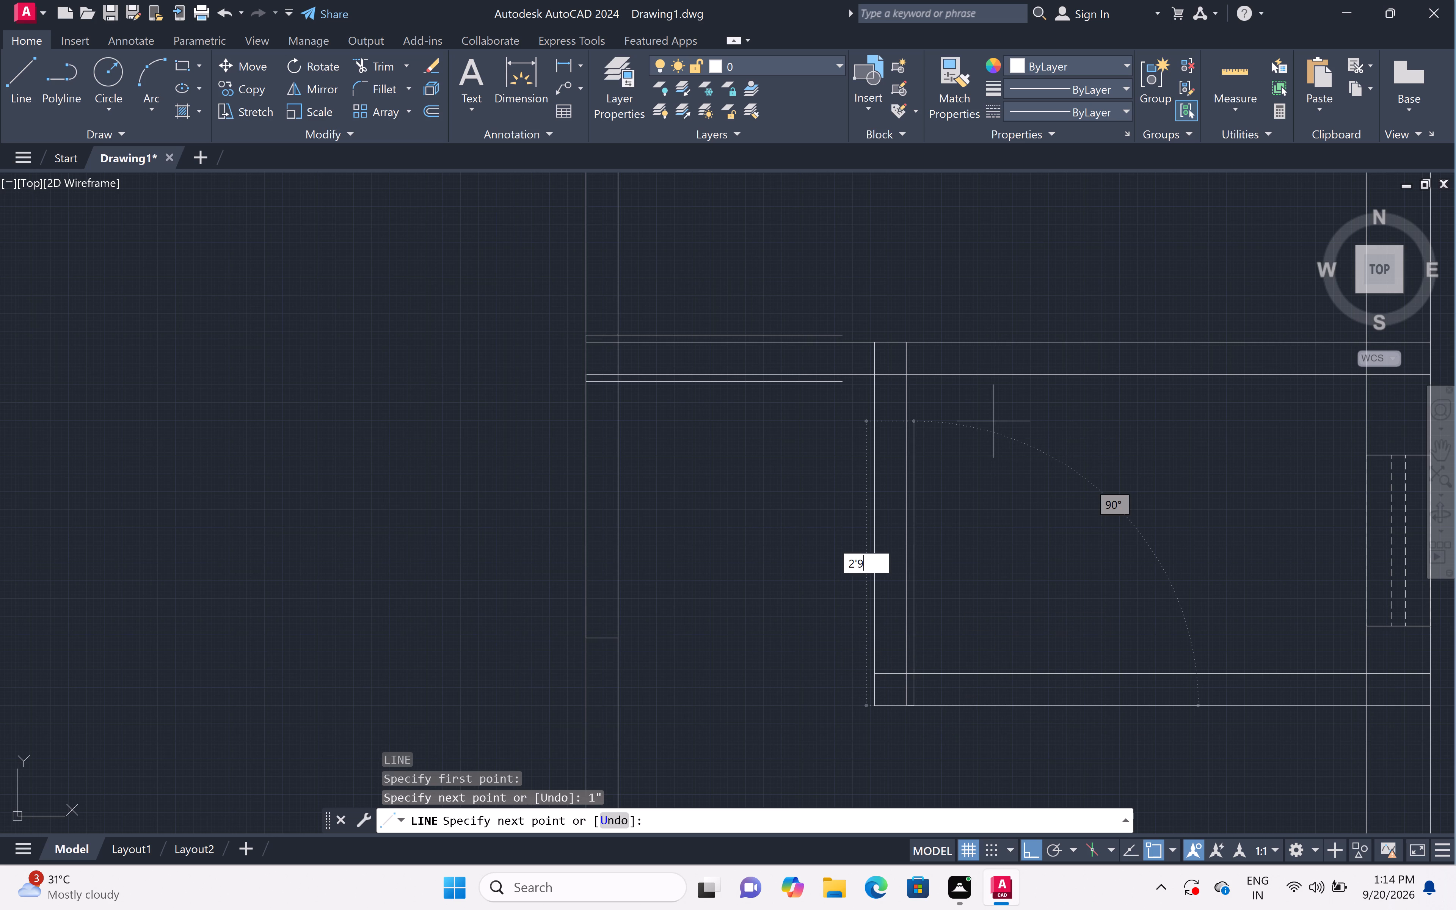
key("BackSpace")
type("8\"")
key("space")
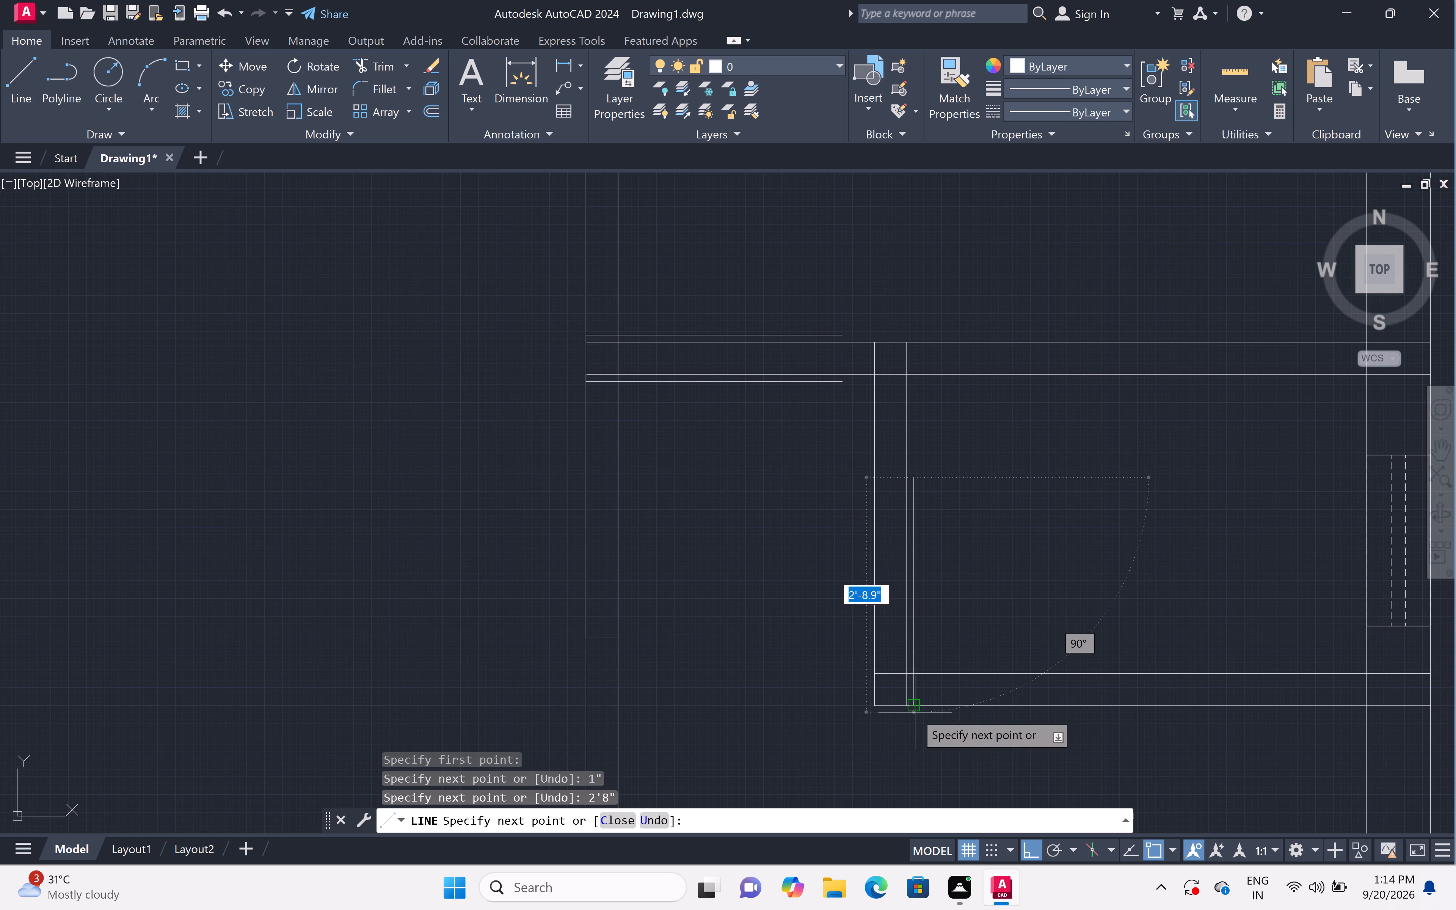
Return the line to the small east room's south wall south face, continue 2'8" east, and end it across the wall at the north face.
left_click(919, 708)
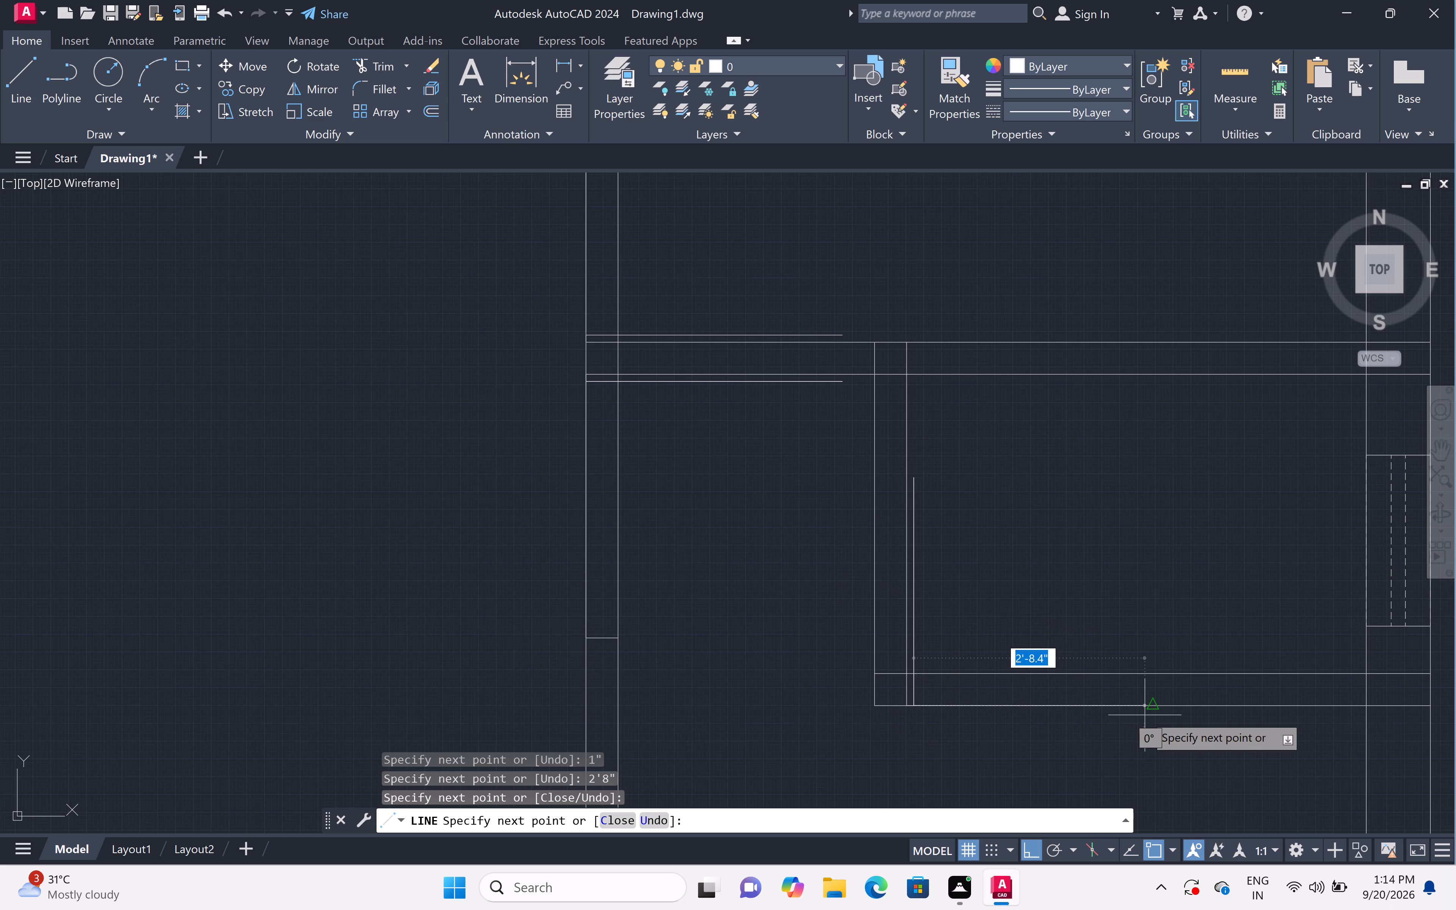
type("2'8\"")
key("space")
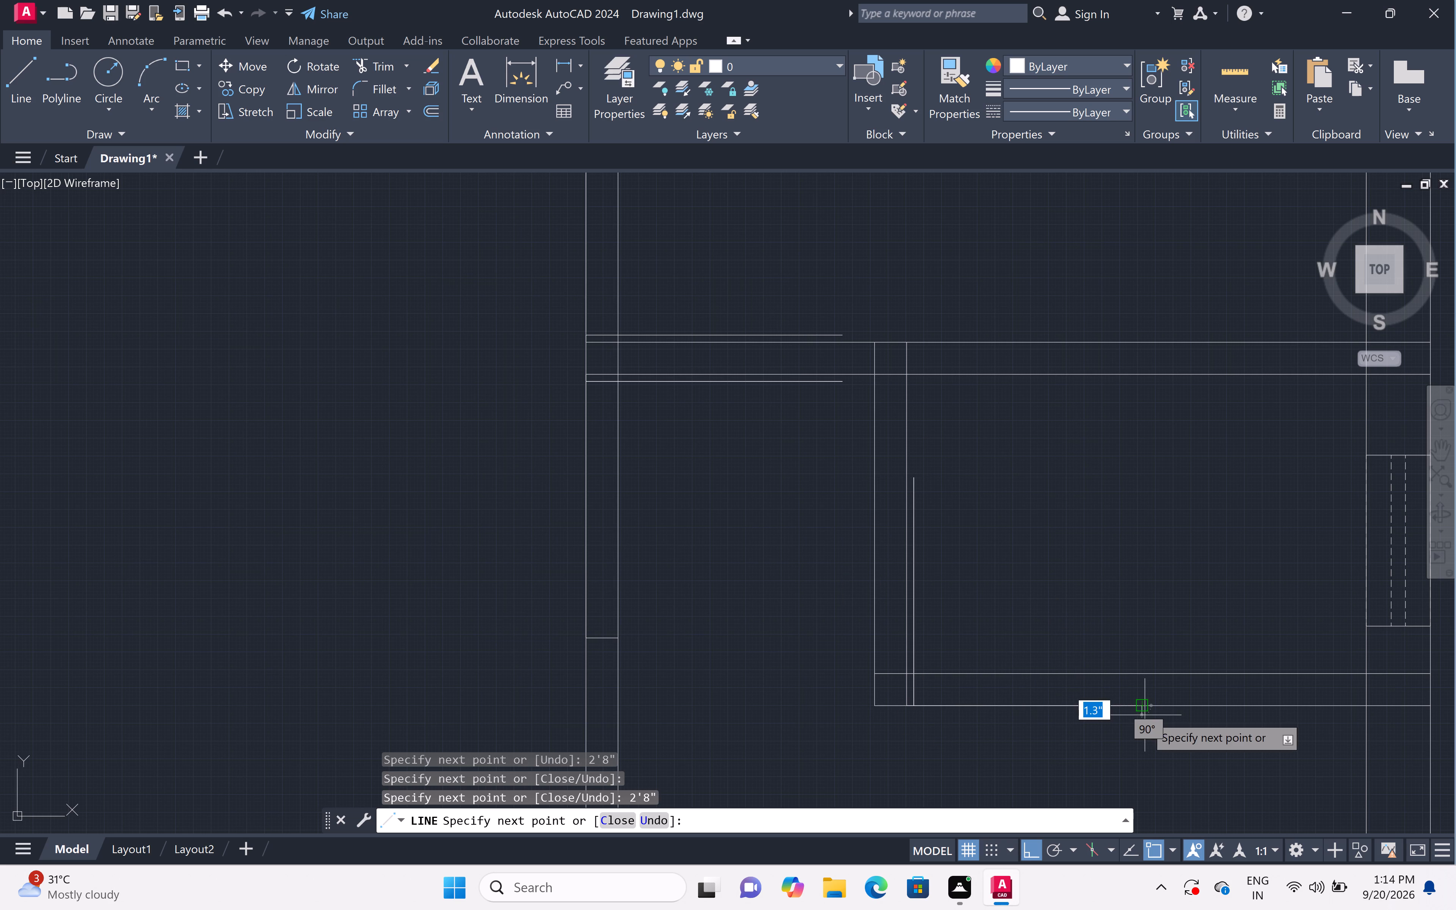
left_click(1145, 674)
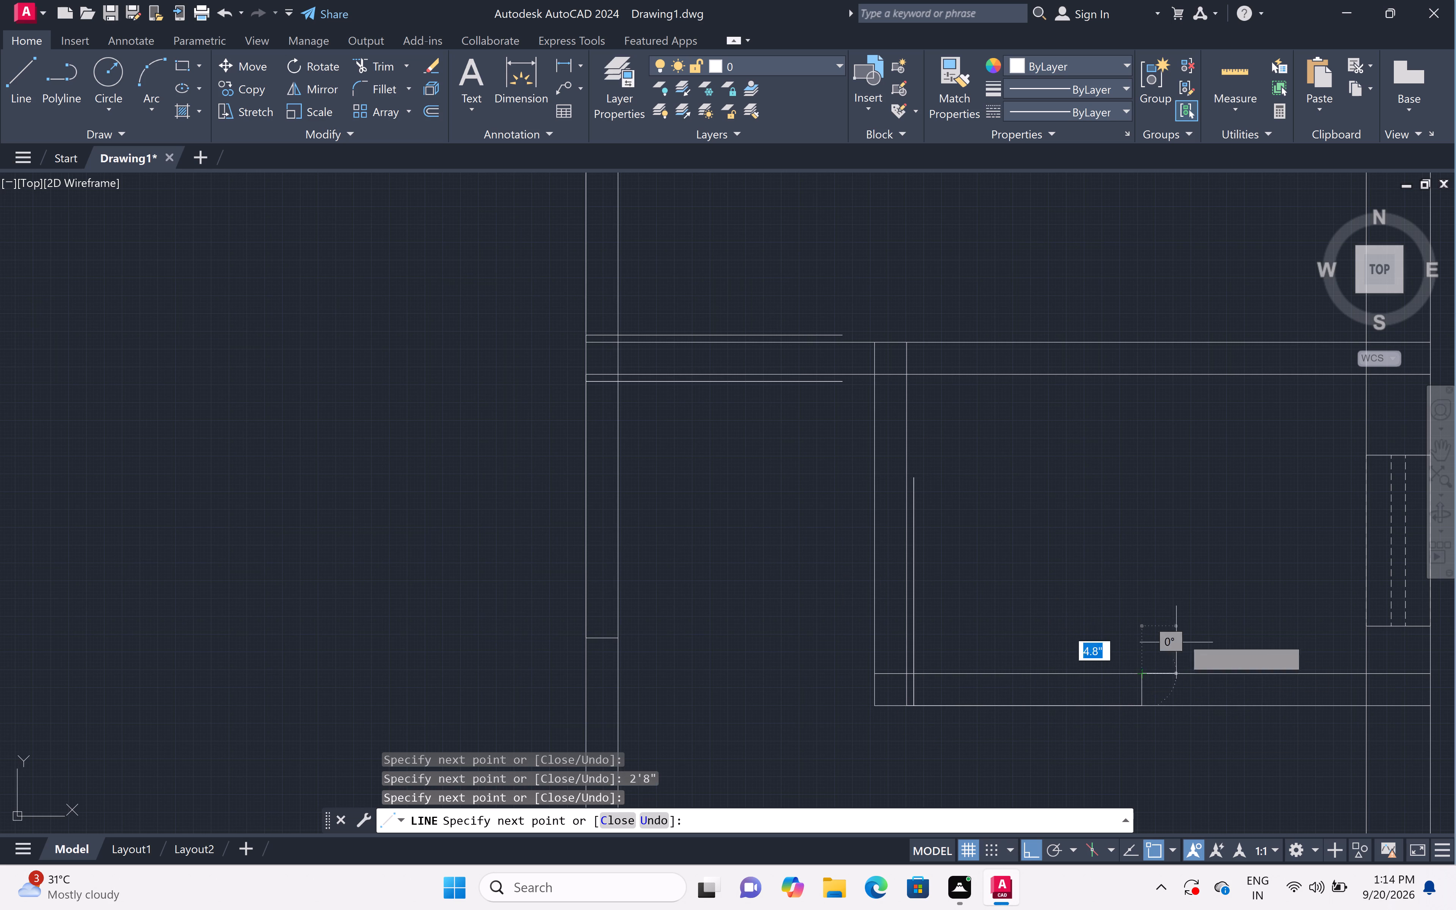
key("Escape")
From the central partition's west face at the south face of the wall north of the staircase, draw a line 1" west and 3' north.
scroll(1175, 564, "down", 4)
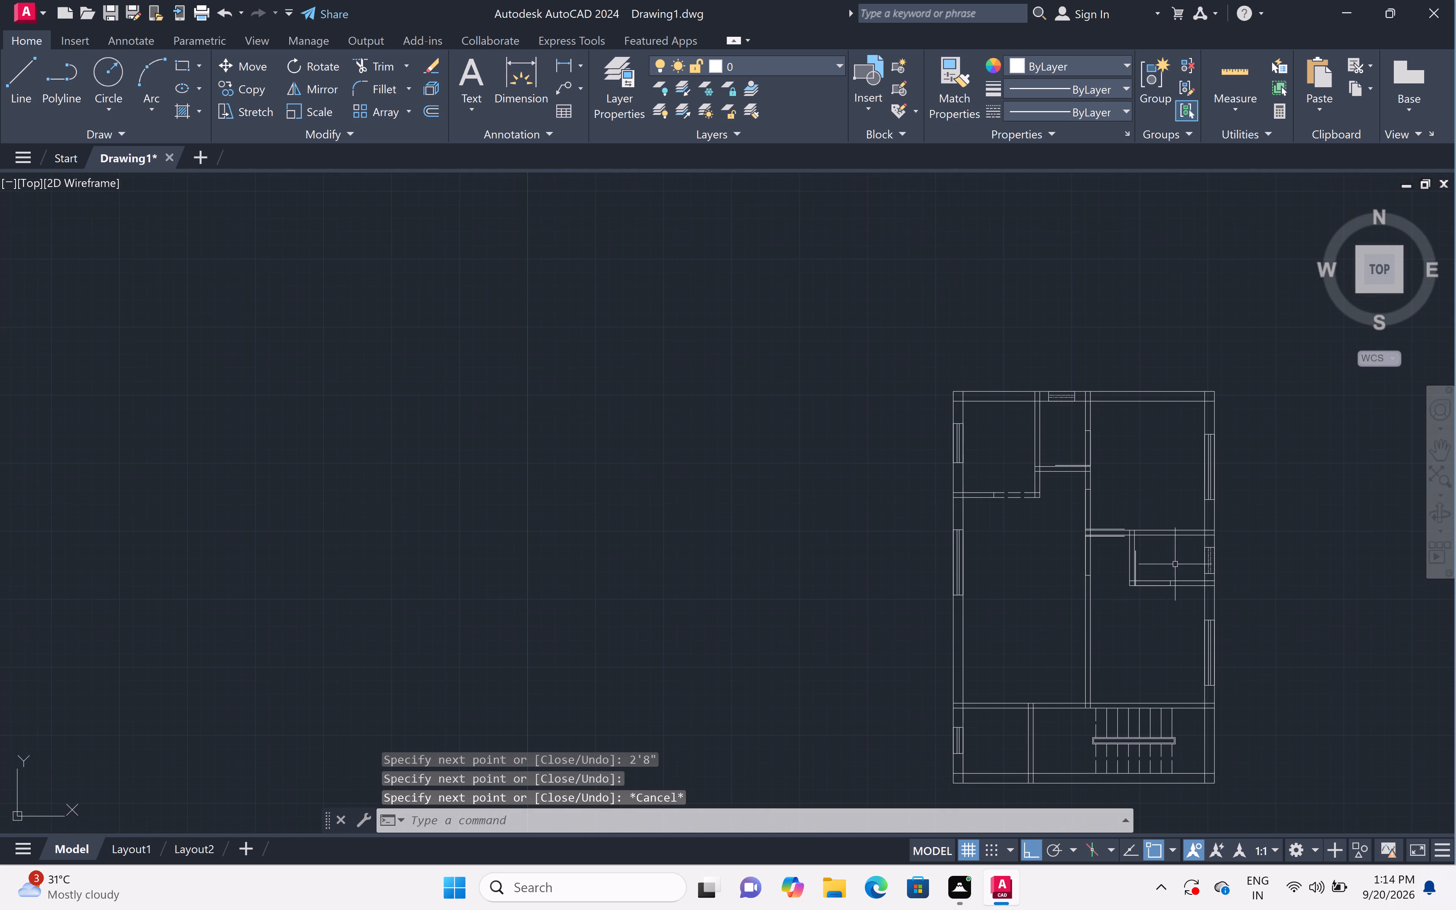
scroll(1087, 709, "up", 4)
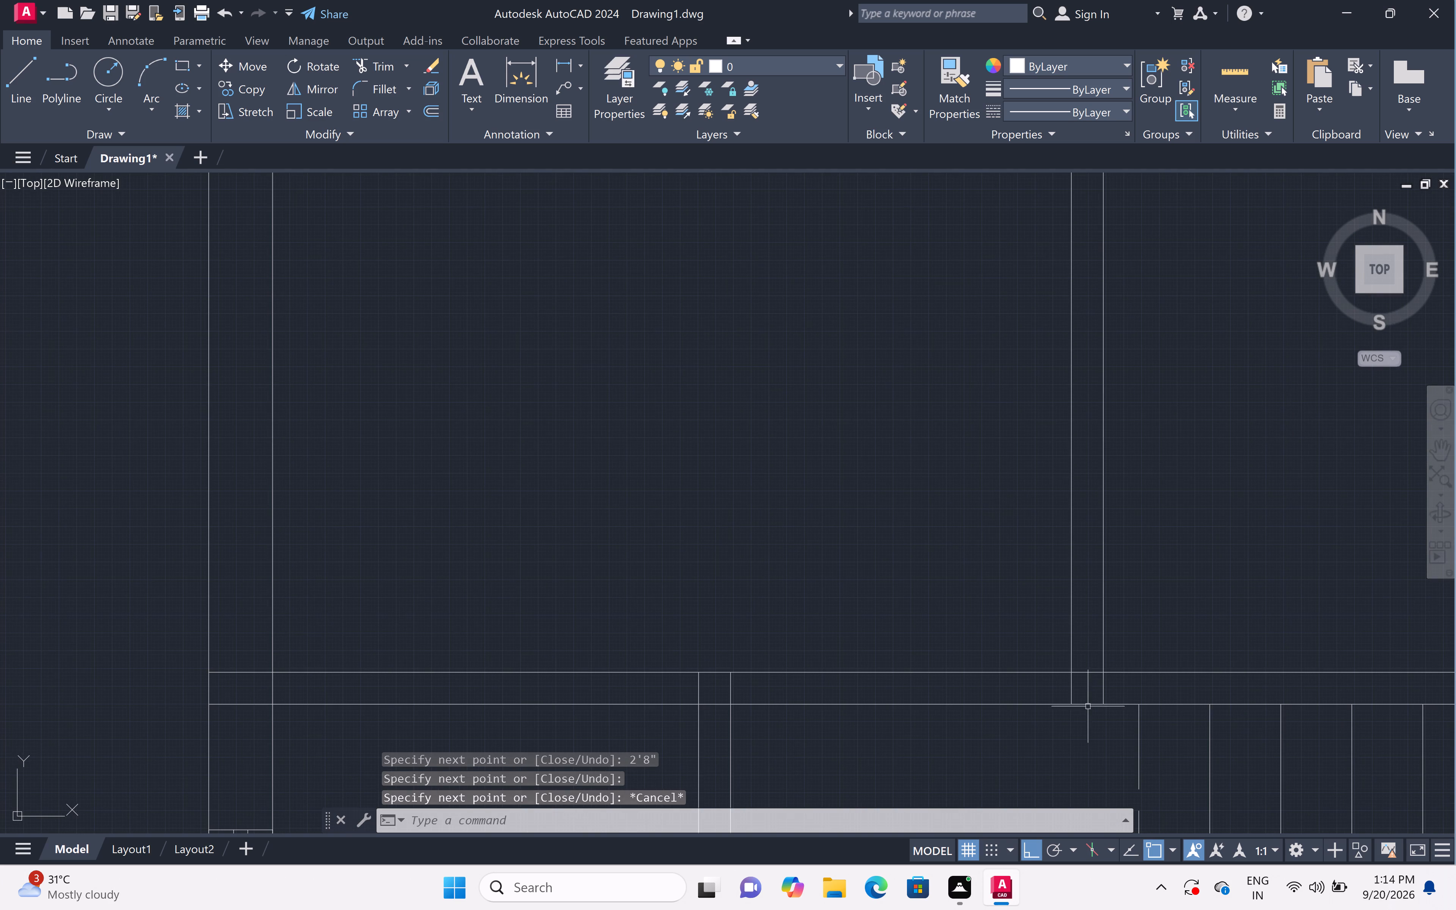
type("l")
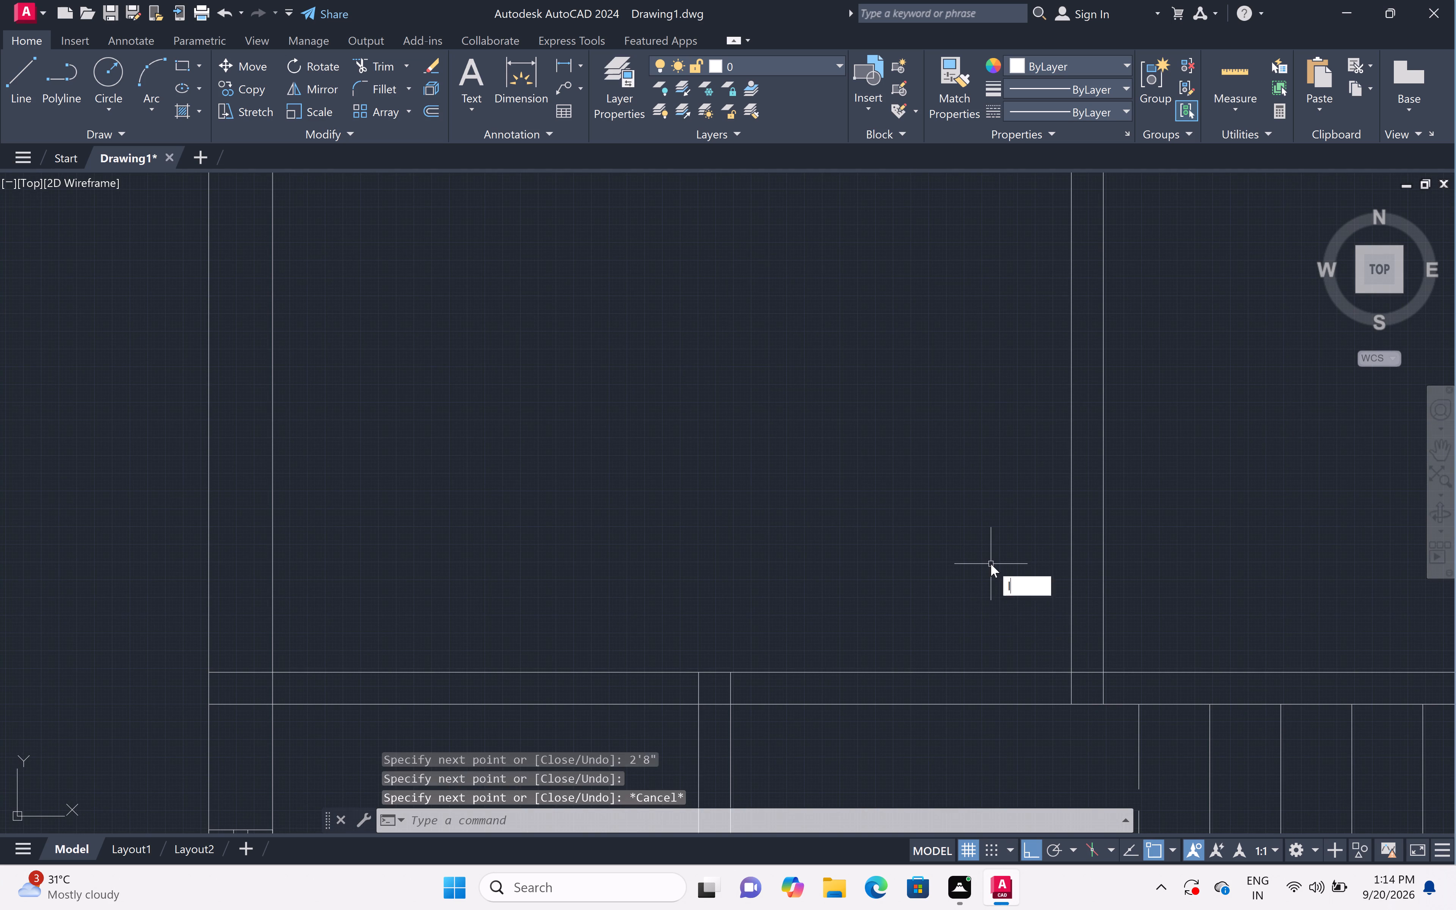
key("space")
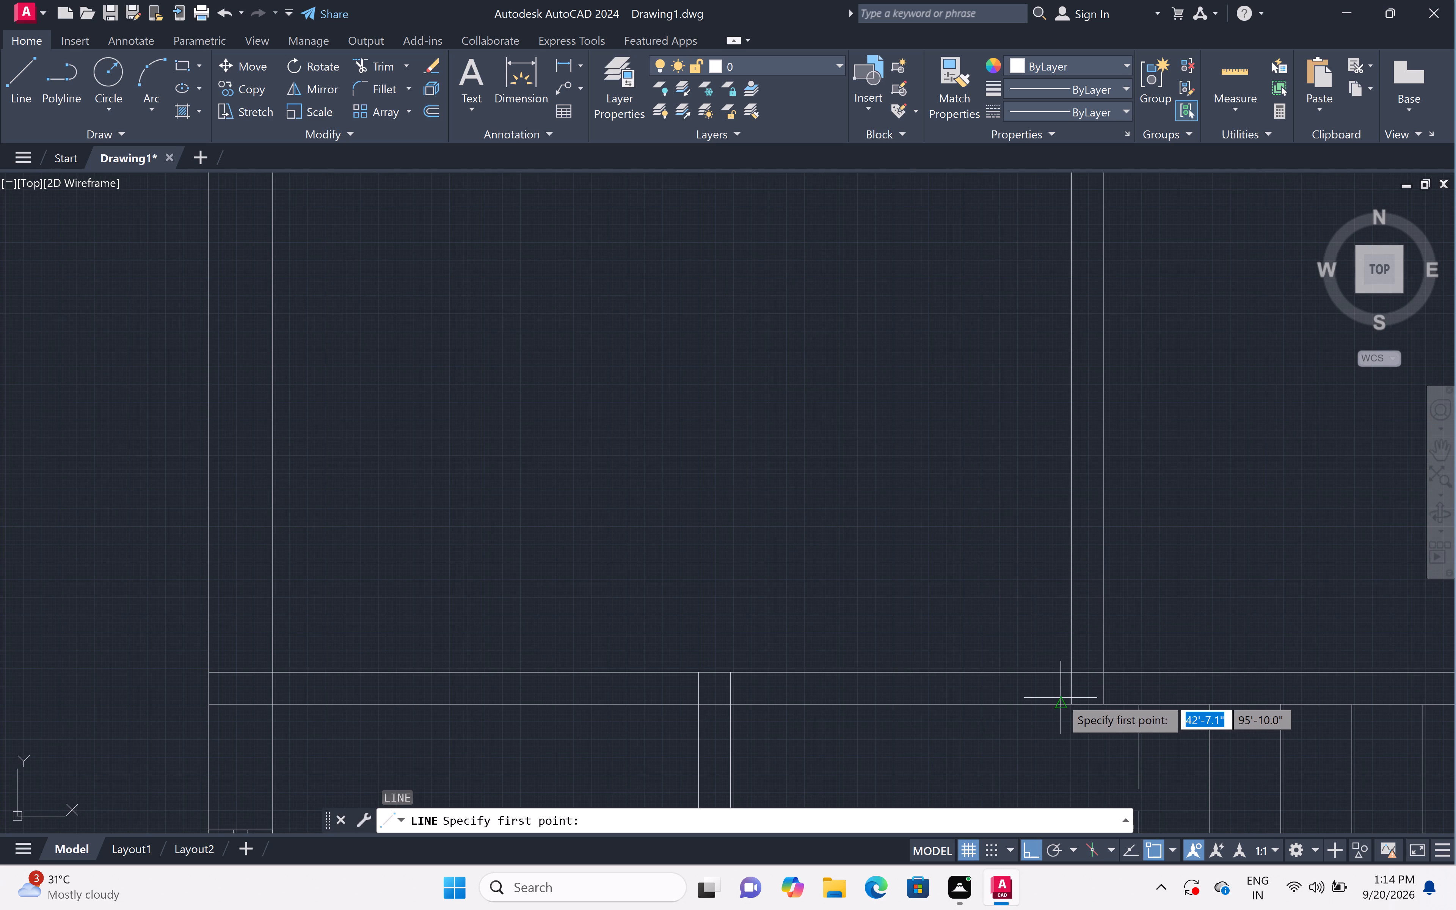
left_click(1070, 700)
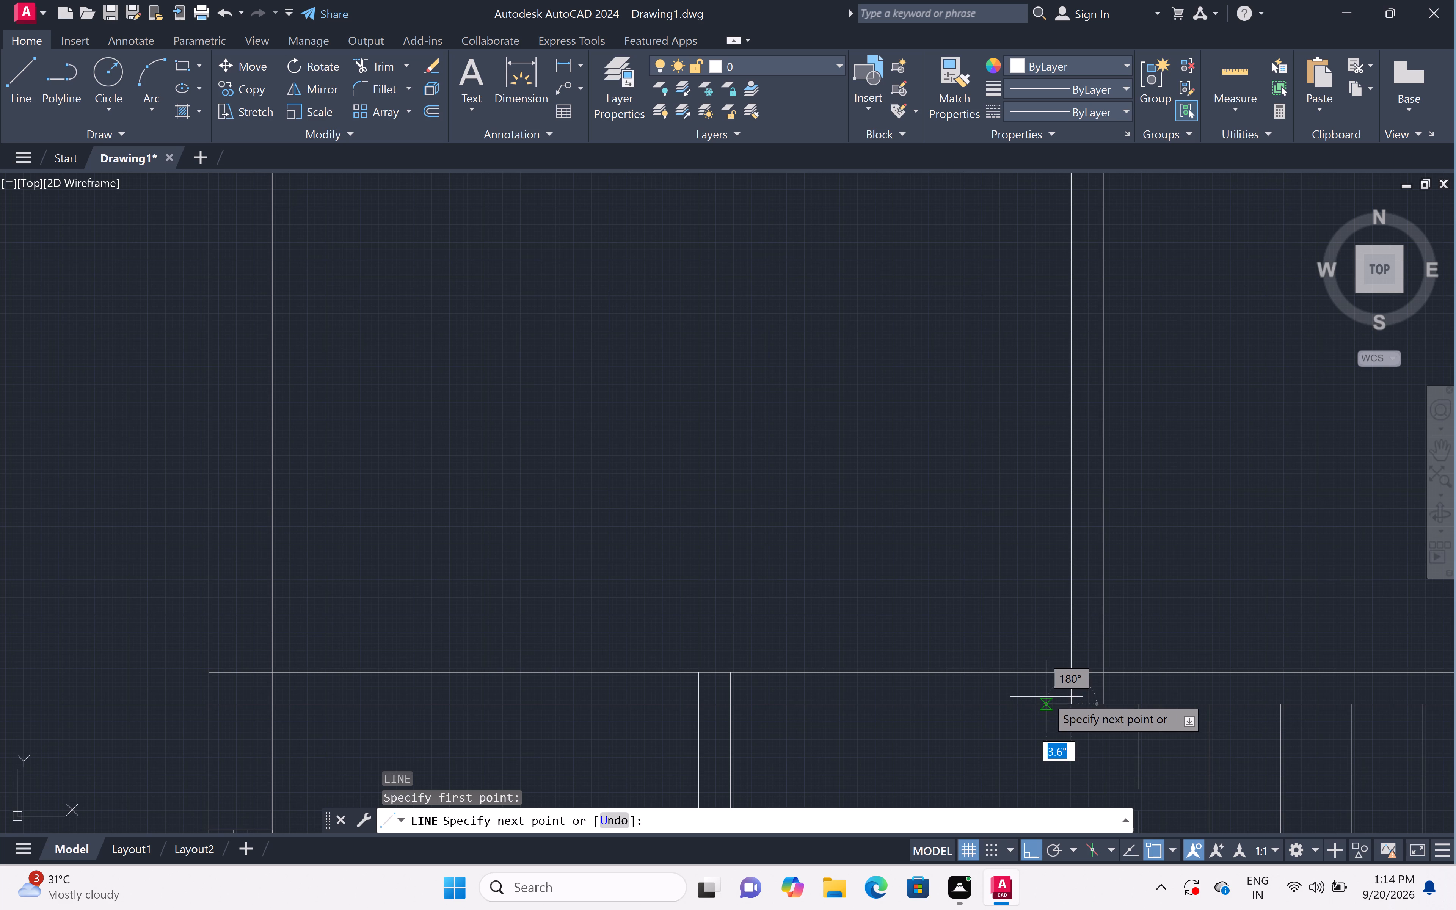
key("1")
key("shift+quotedbl")
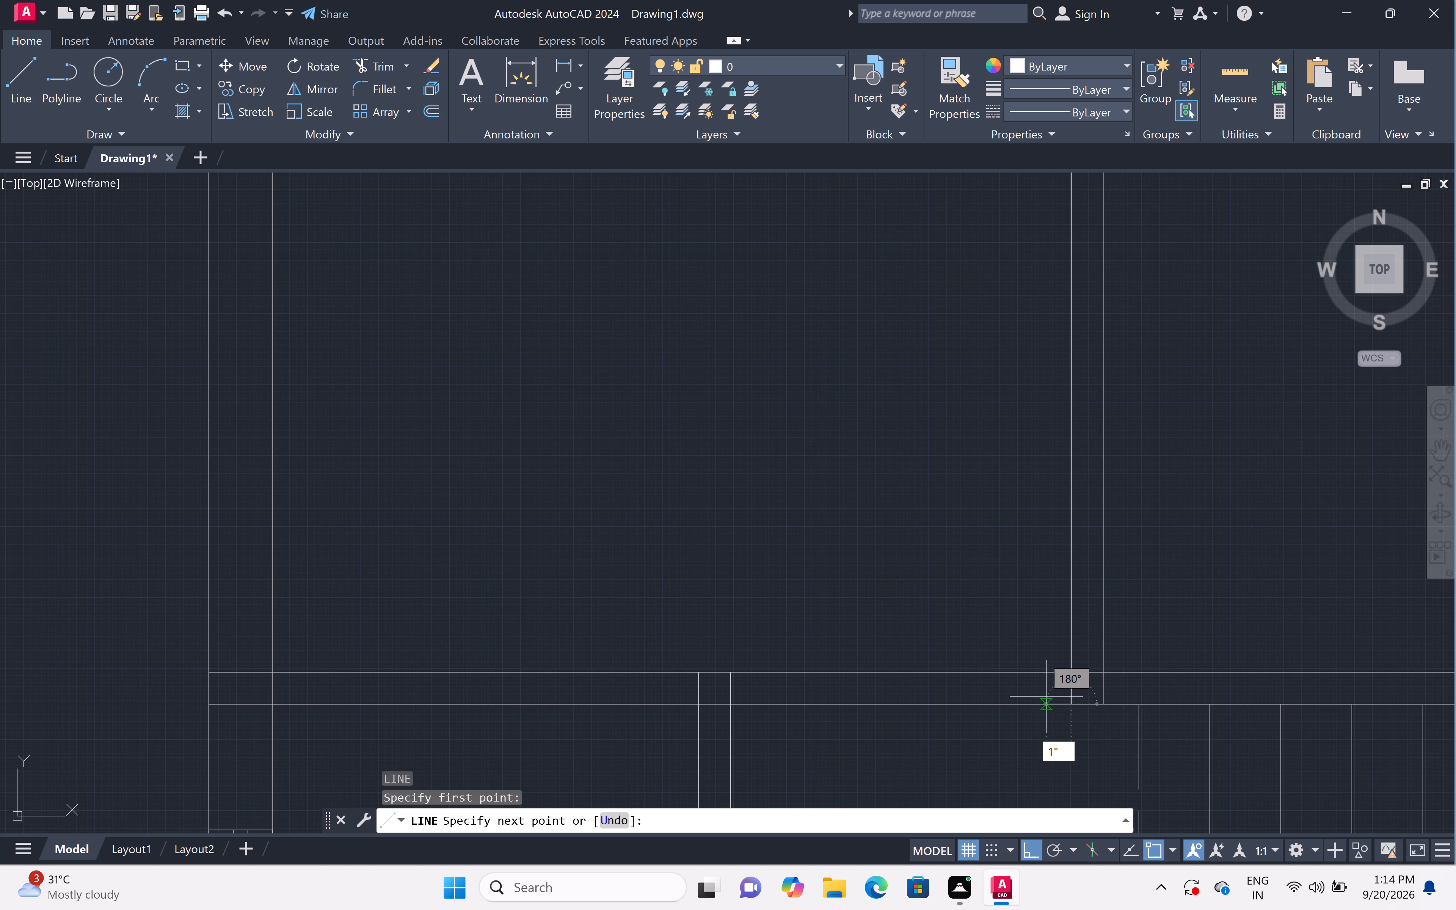
key("space")
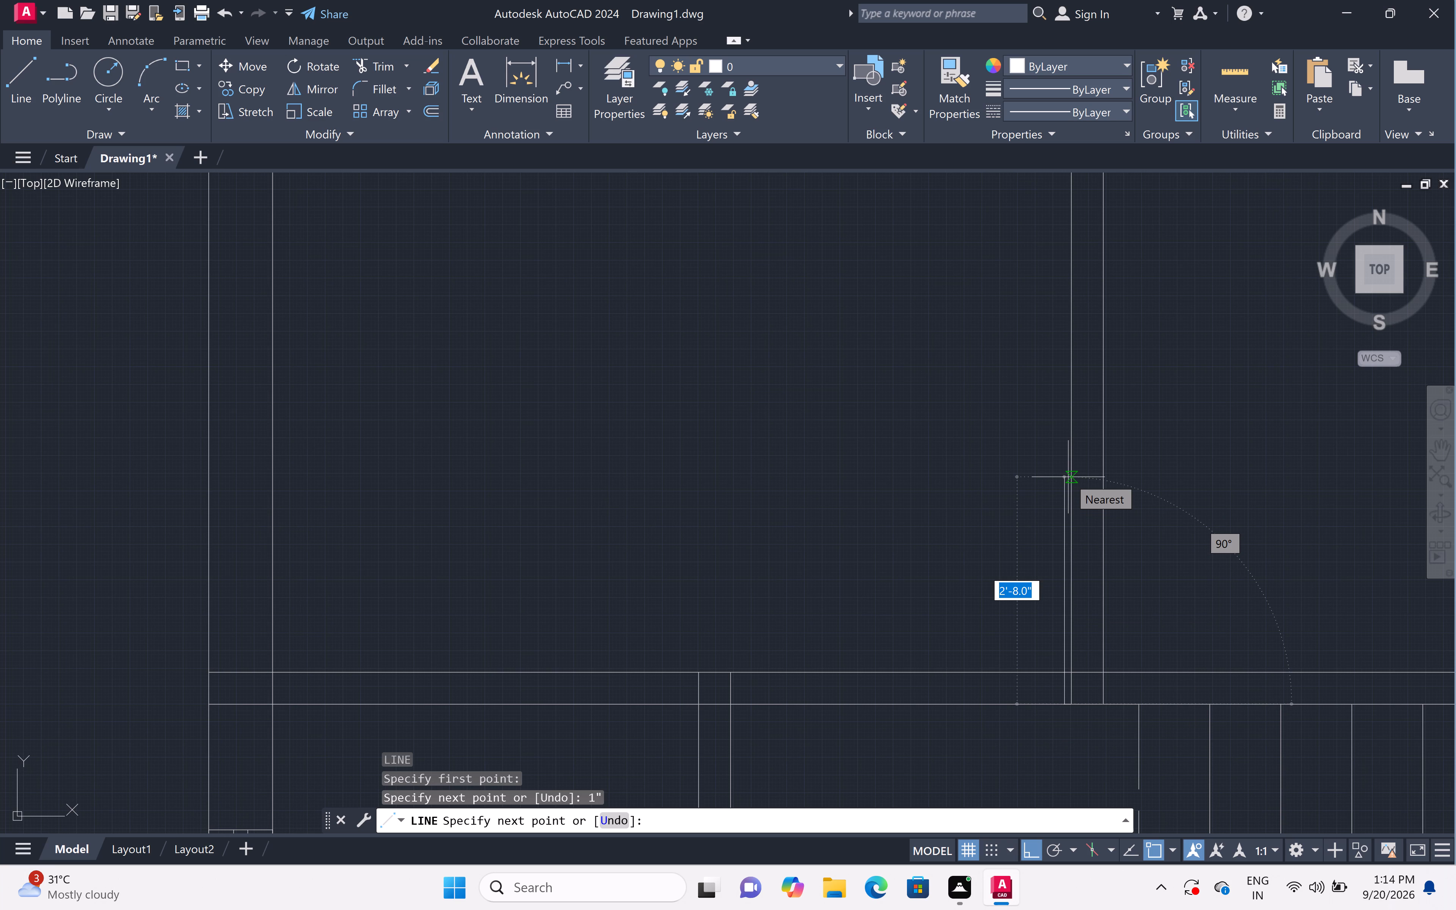
key("3")
type("'")
key("space")
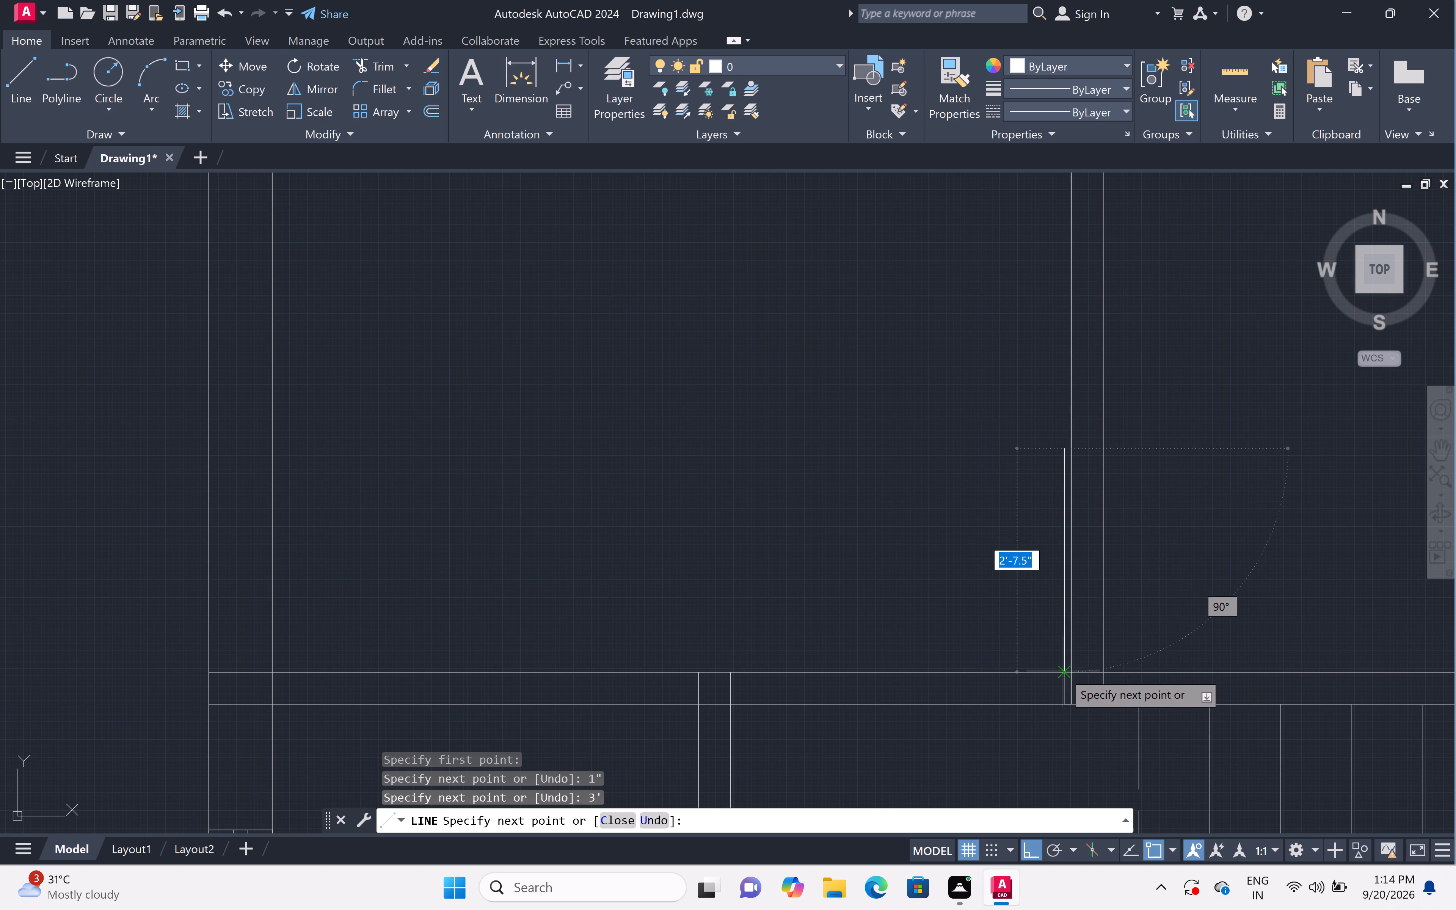
Return the line to the south face of the wall north of the staircase, continue 3' west, and end it across at the north face.
left_click(1063, 703)
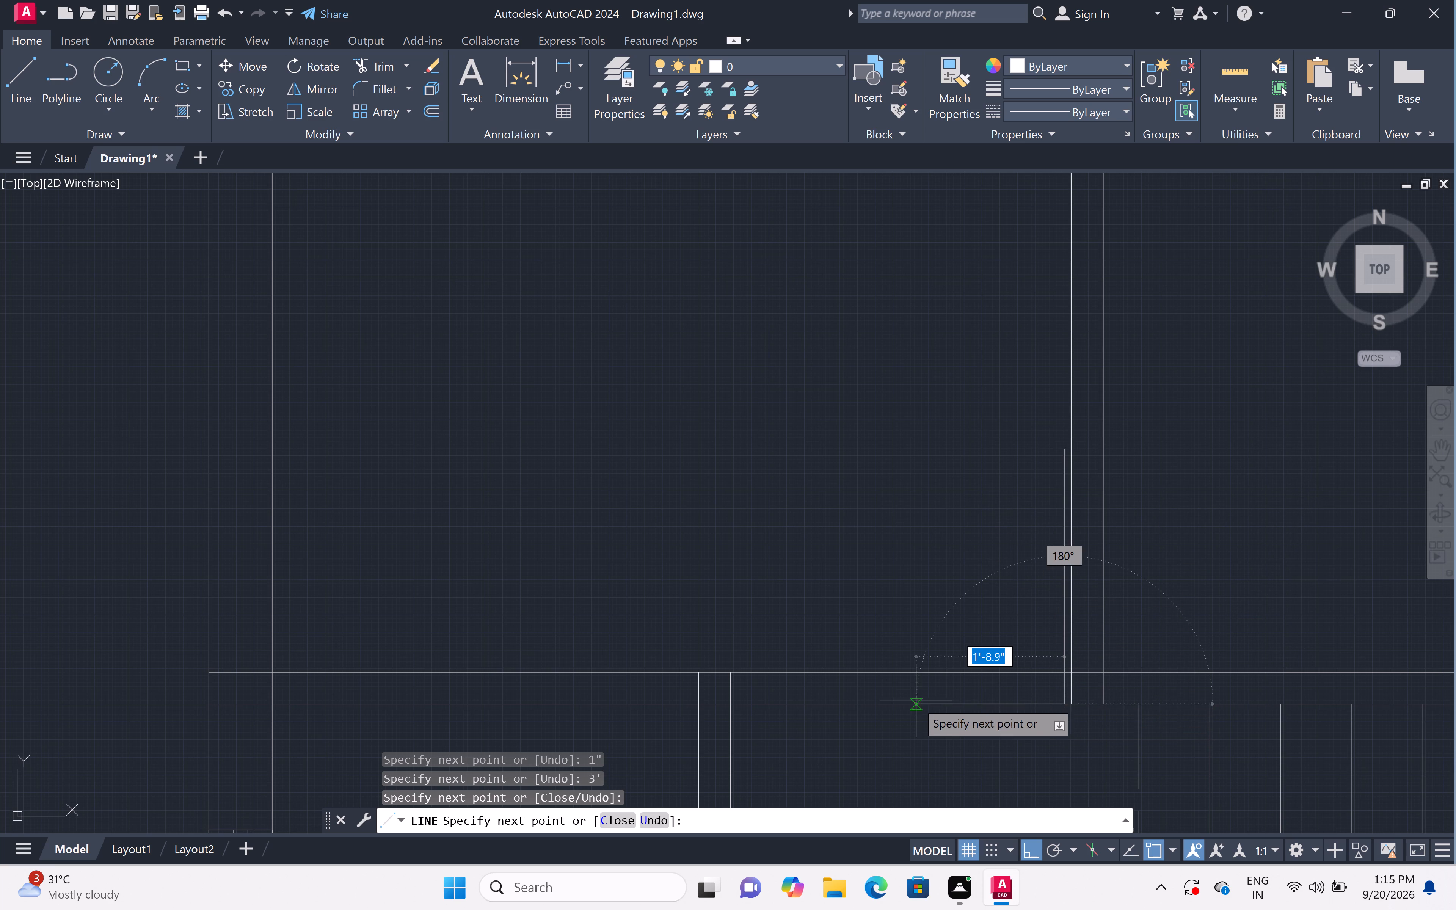
type("3'")
key("space")
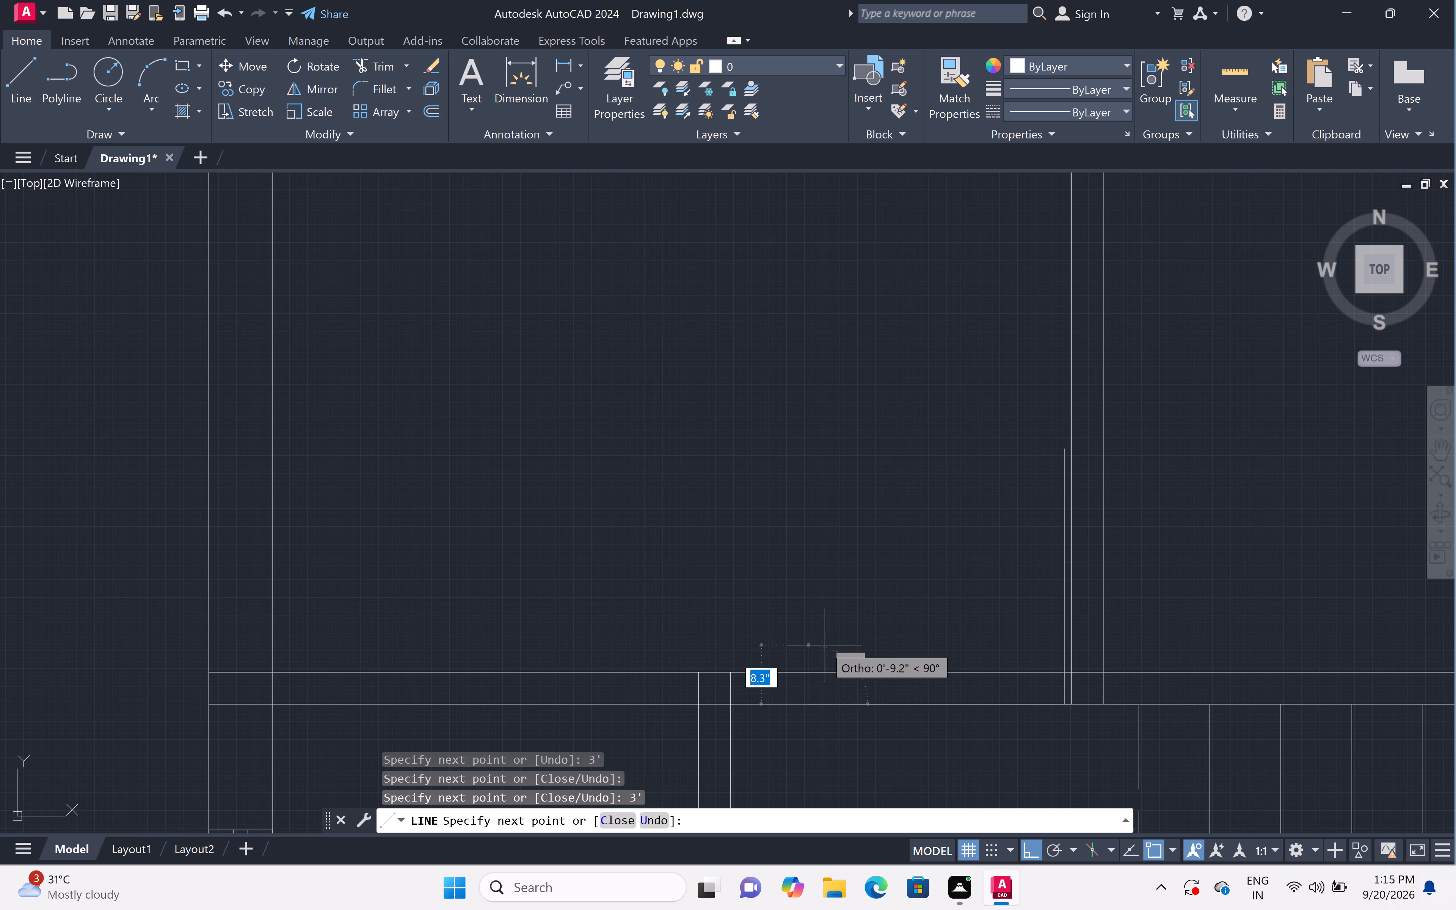
left_click(807, 669)
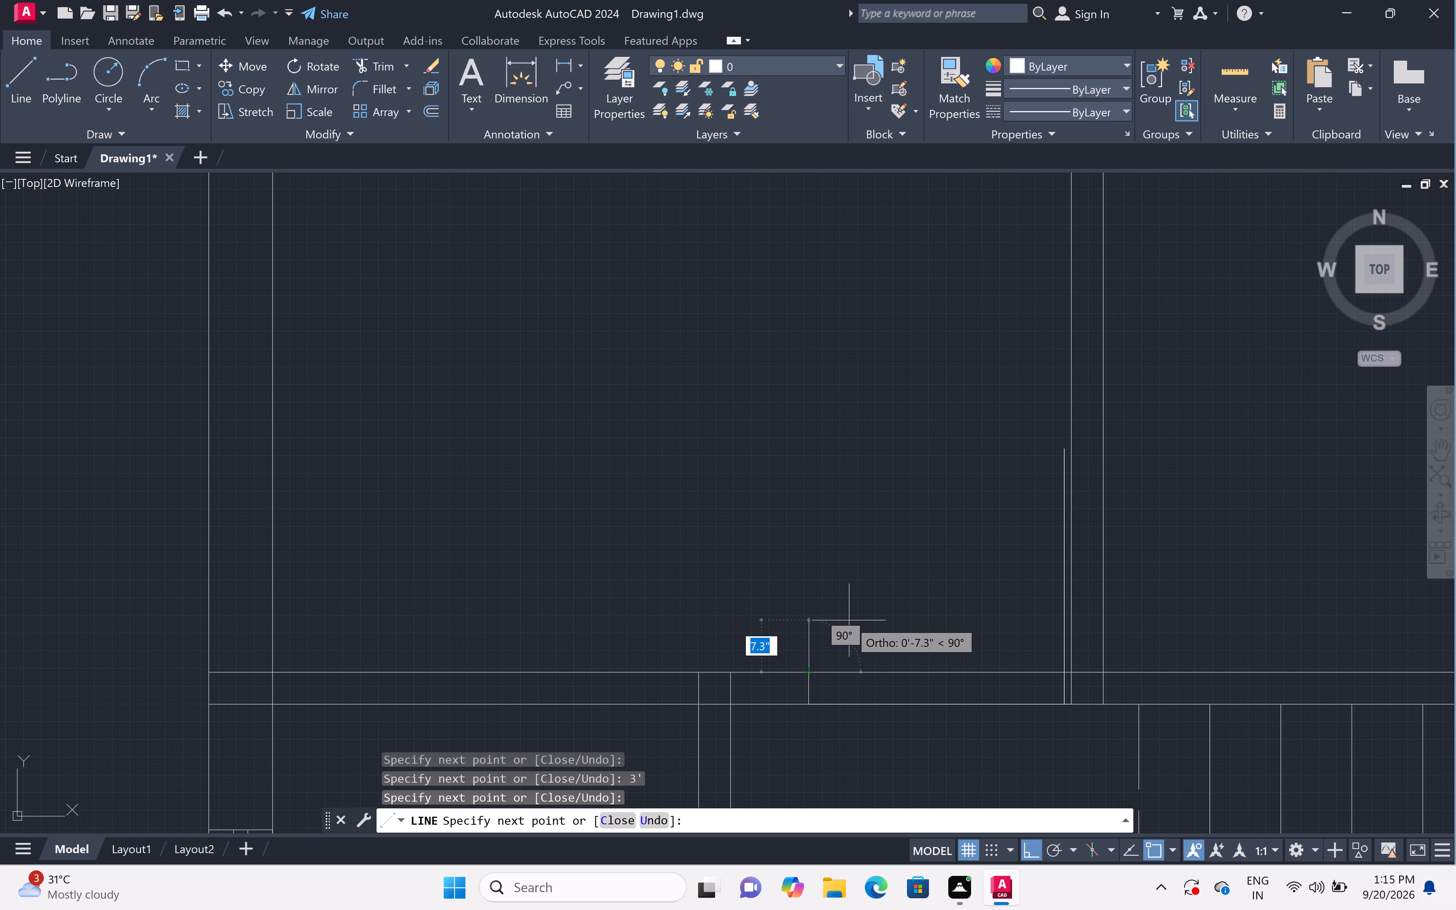
key("Escape")
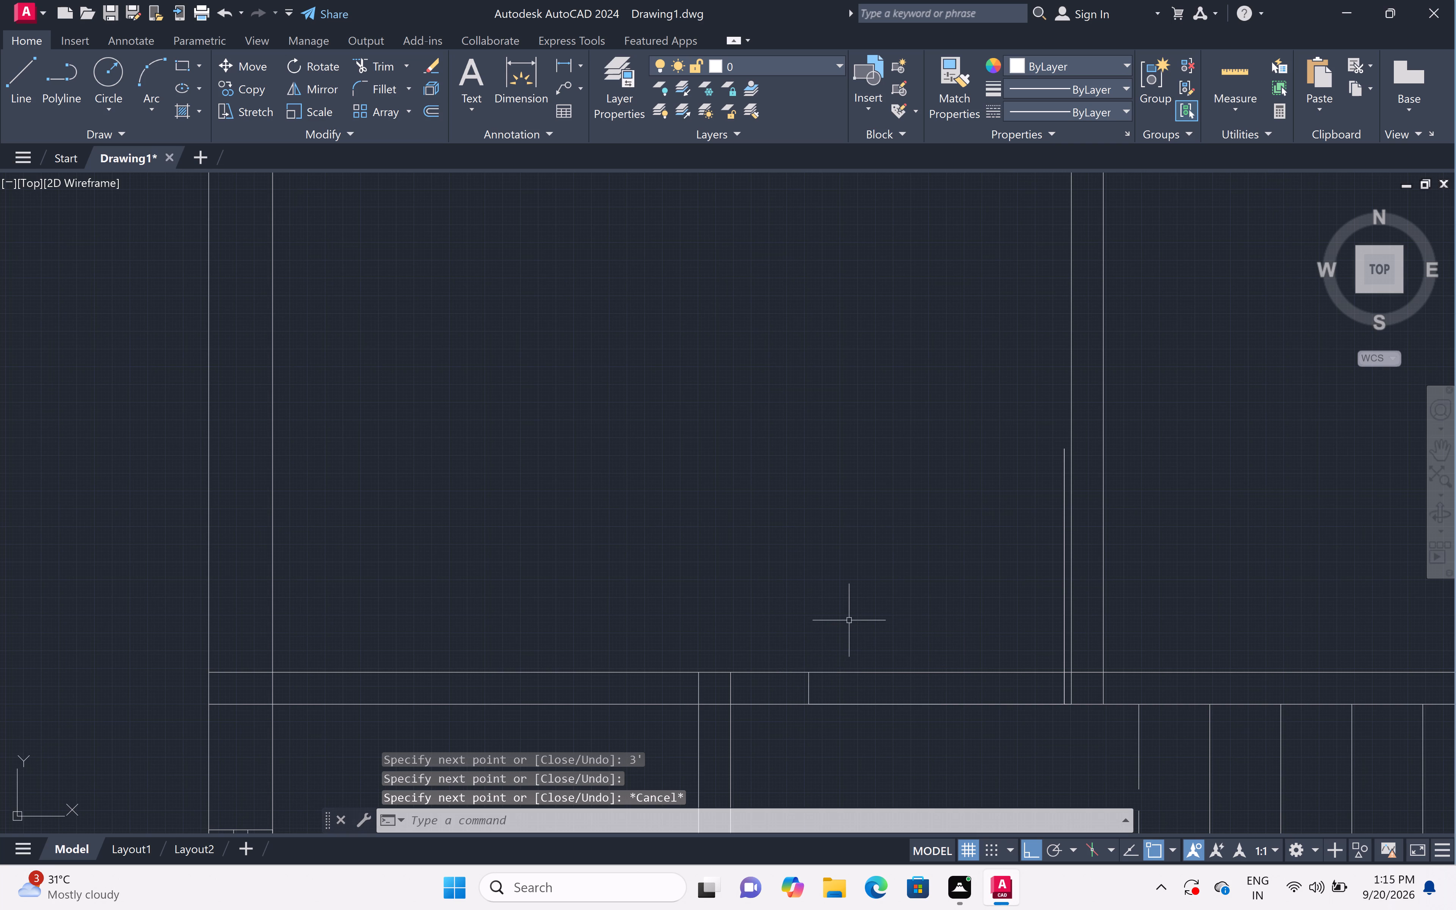
scroll(1091, 536, "down", 2)
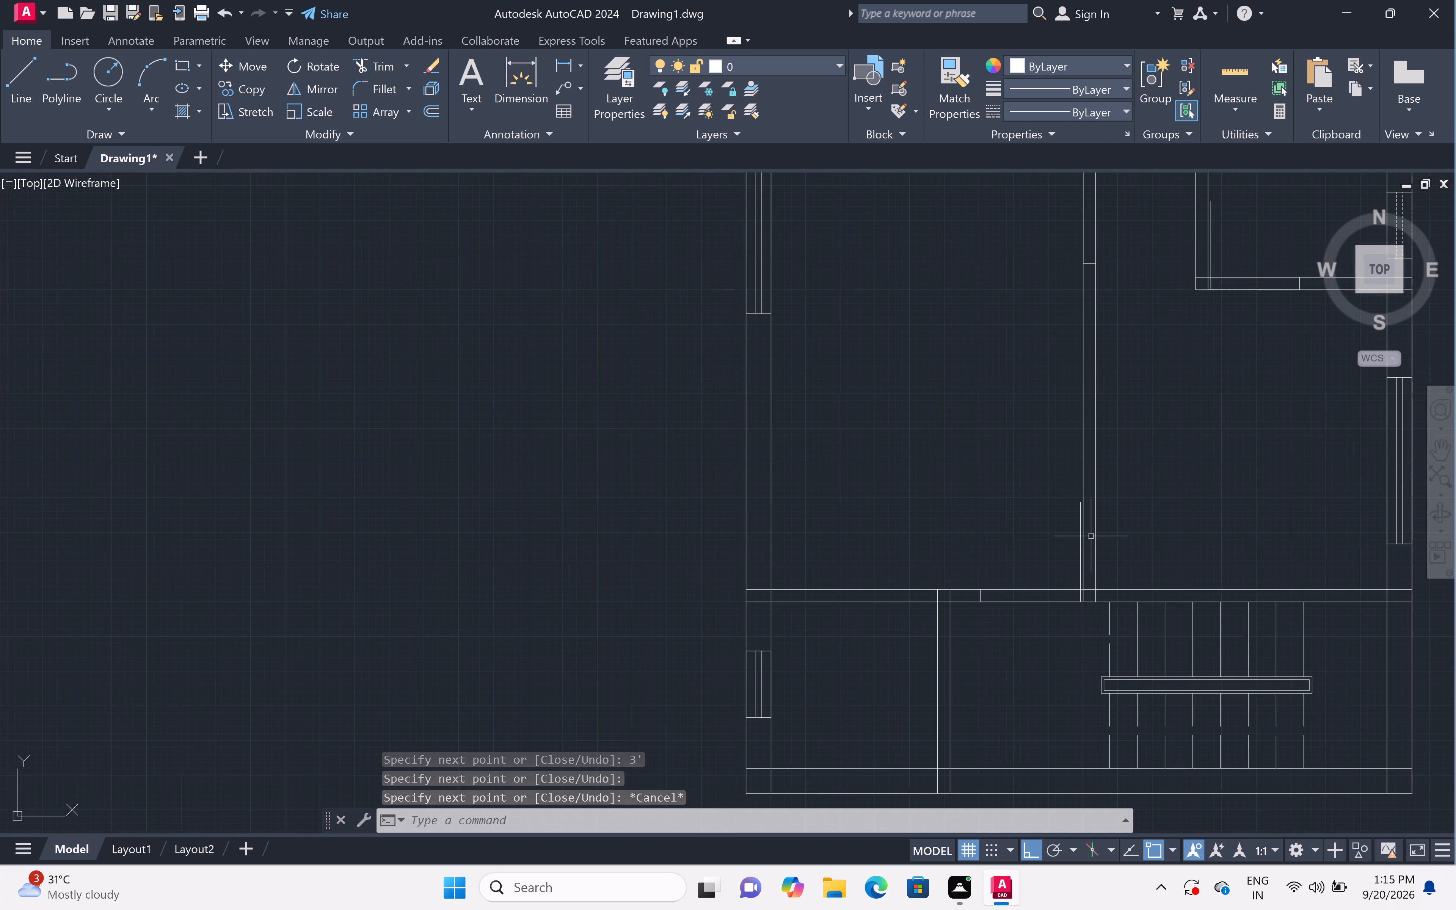
From the west face of the southwest room's east partition at its north wall's north face, draw a line 1" west and 3' south.
scroll(858, 597, "up", 2)
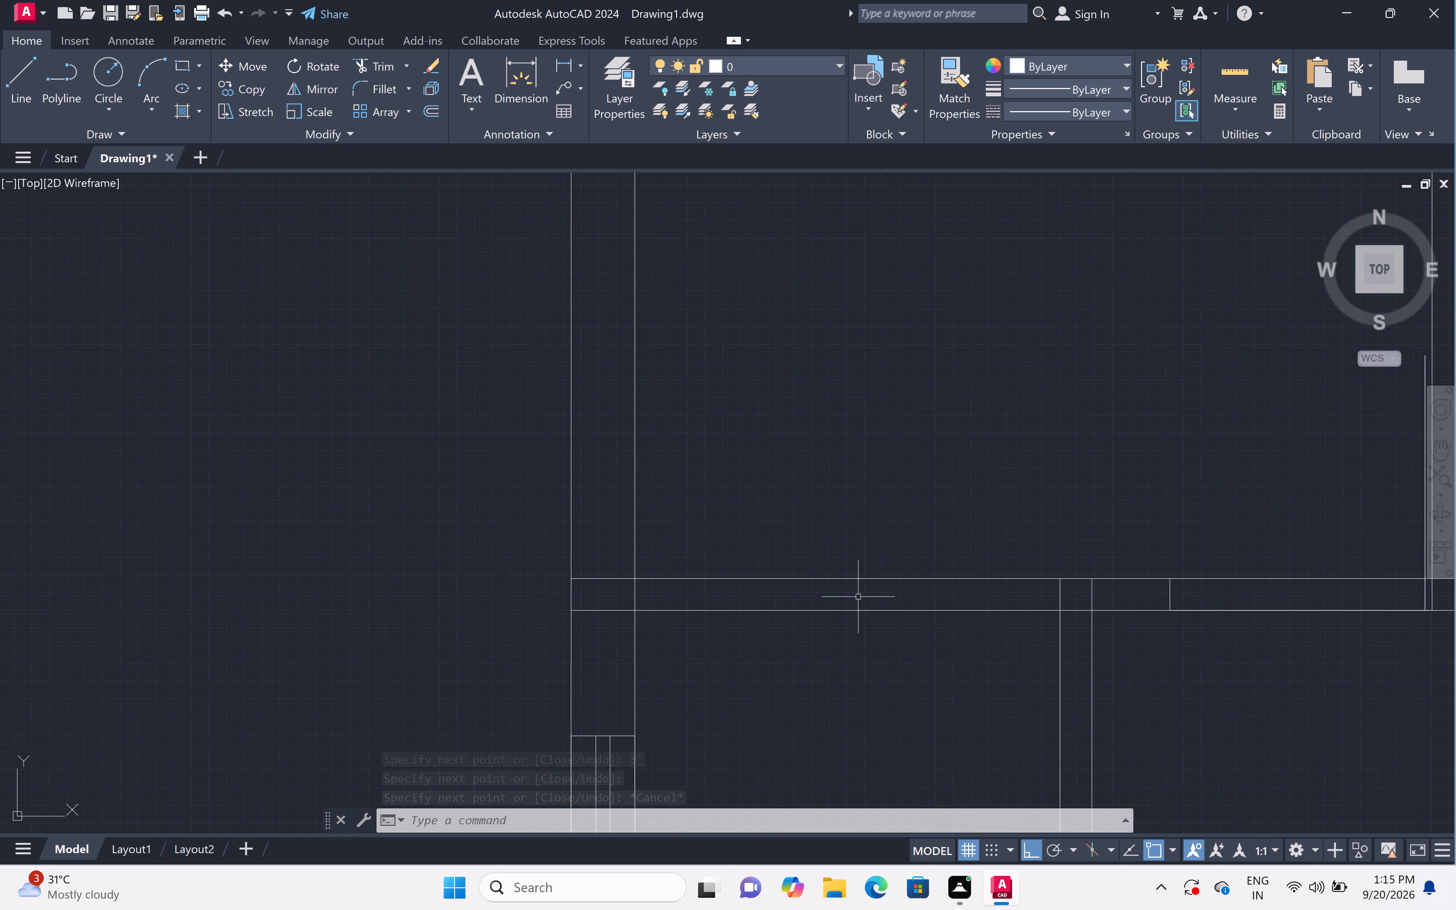
scroll(858, 597, "down", 1)
middle_click_drag(930, 531, 1124, 504)
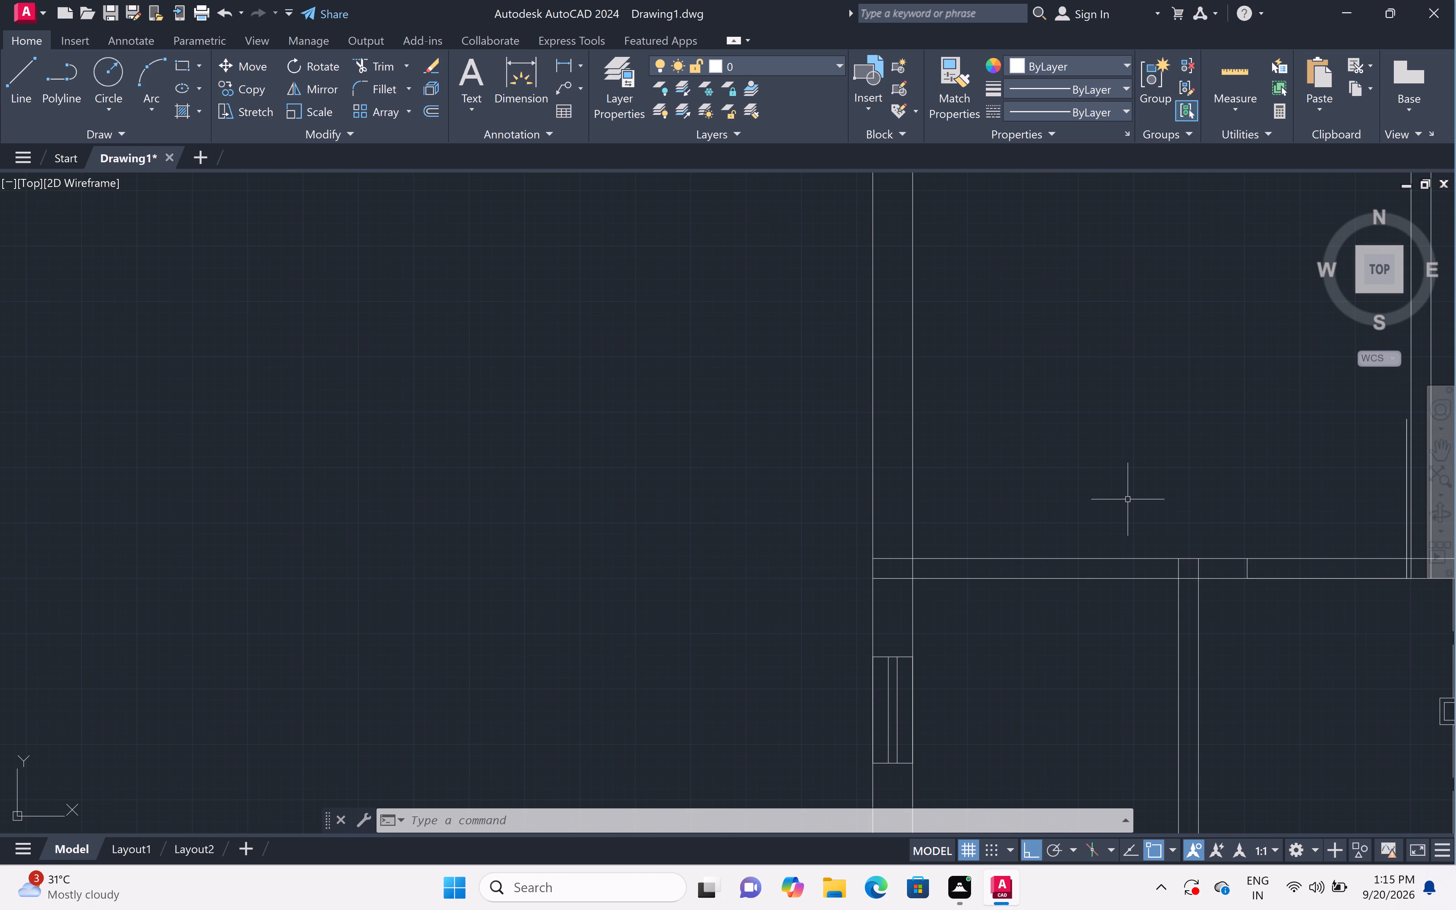
scroll(1203, 578, "up", 2)
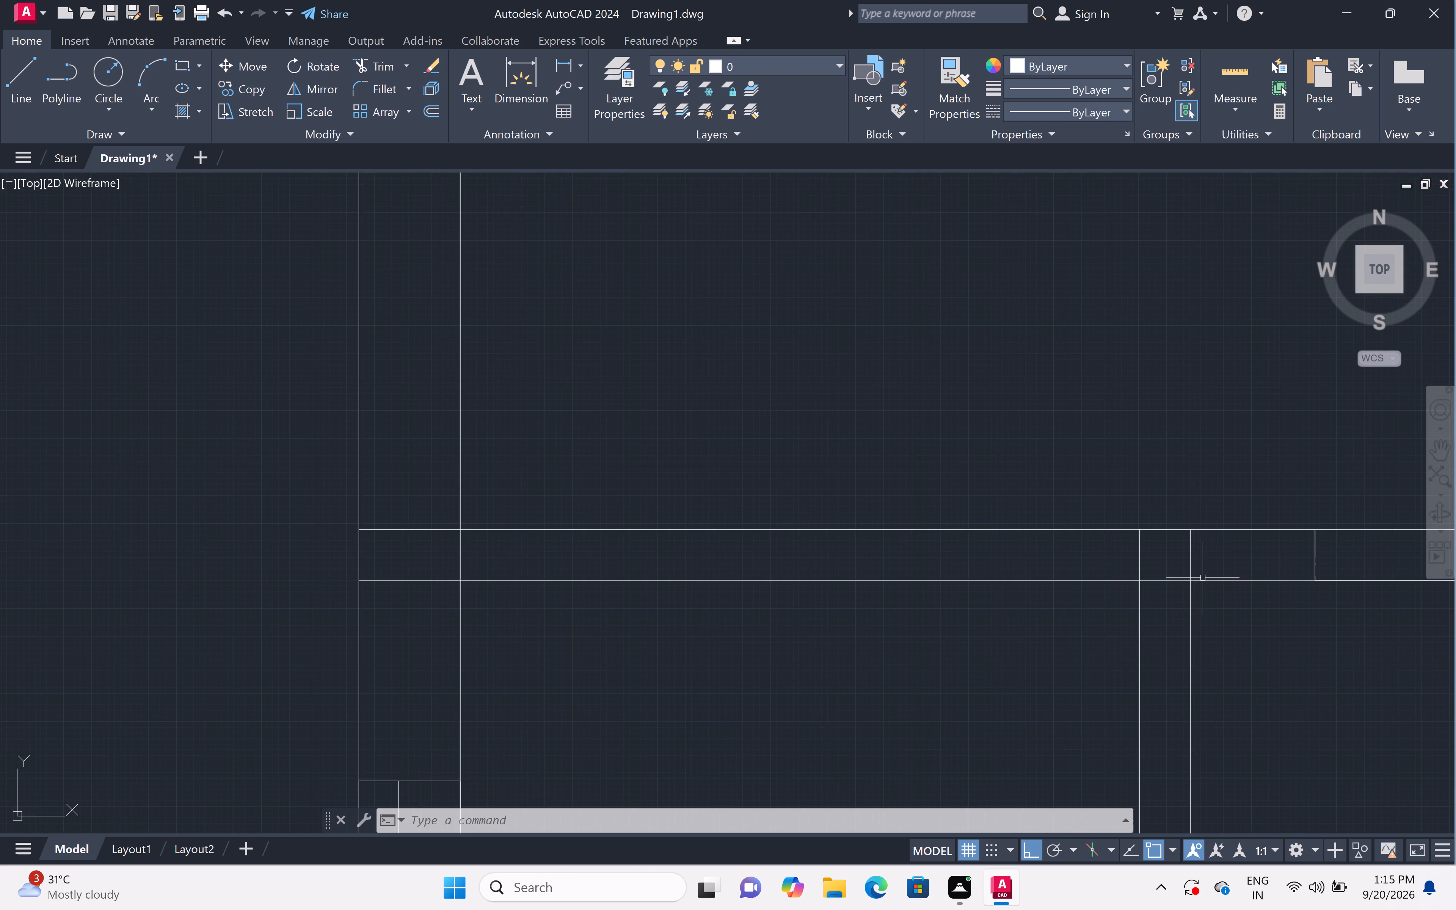
scroll(1203, 577, "down", 1)
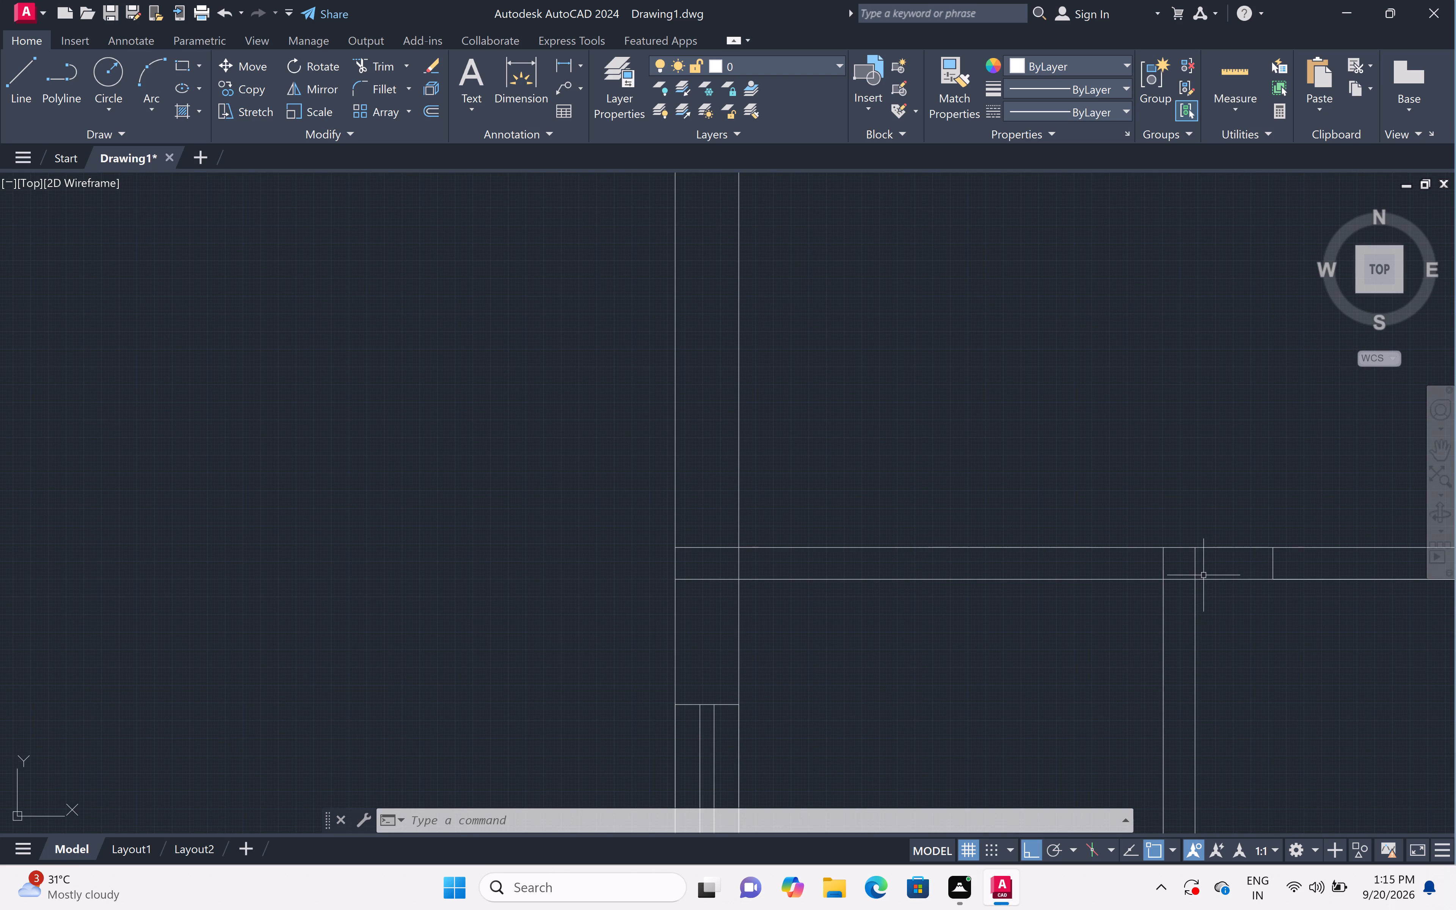
type("l")
key("space")
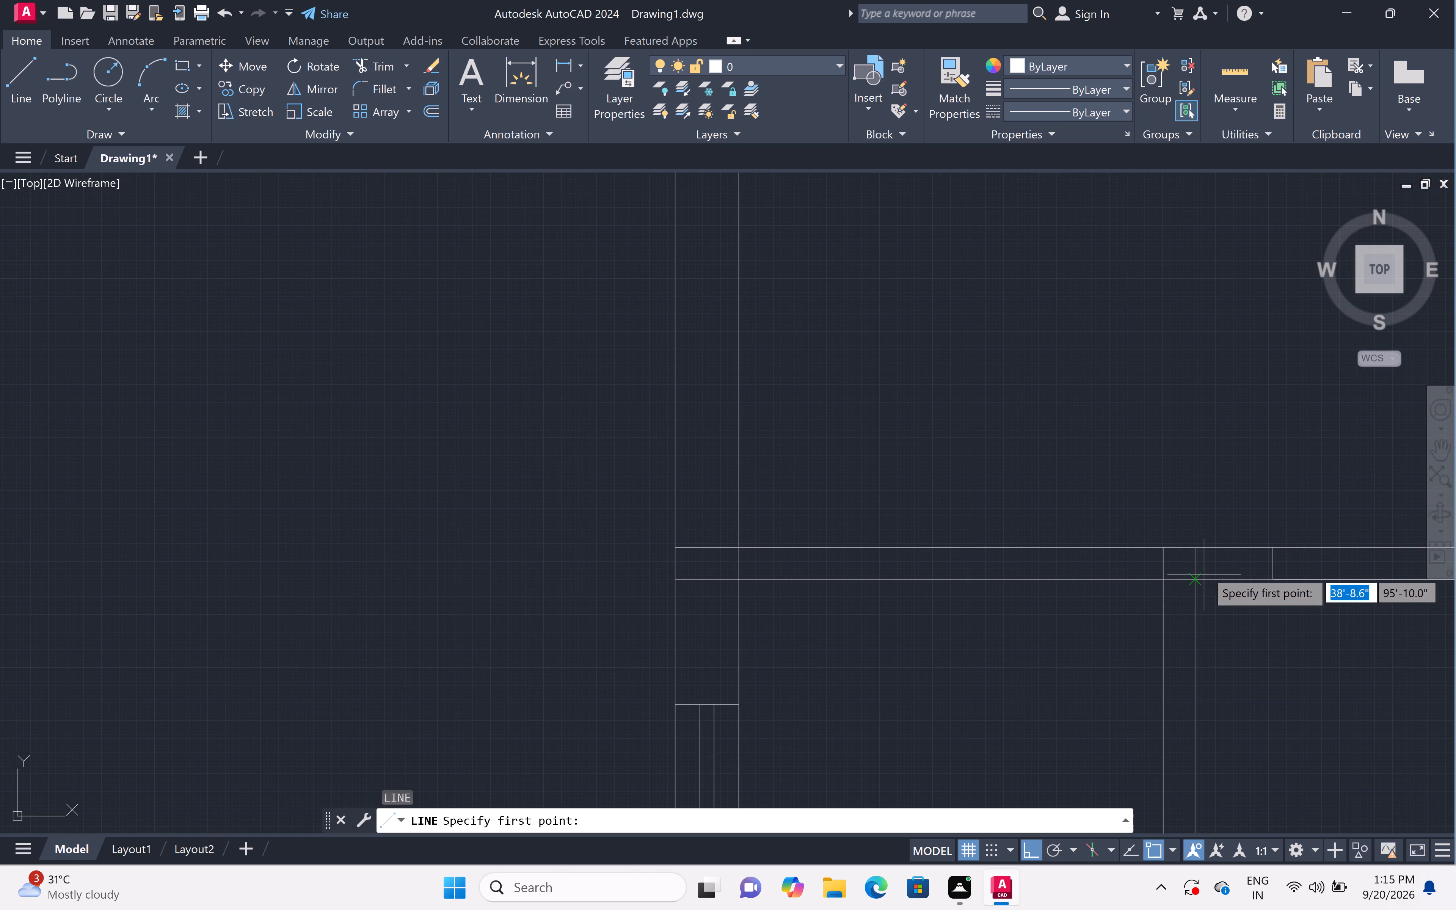
left_click(1166, 550)
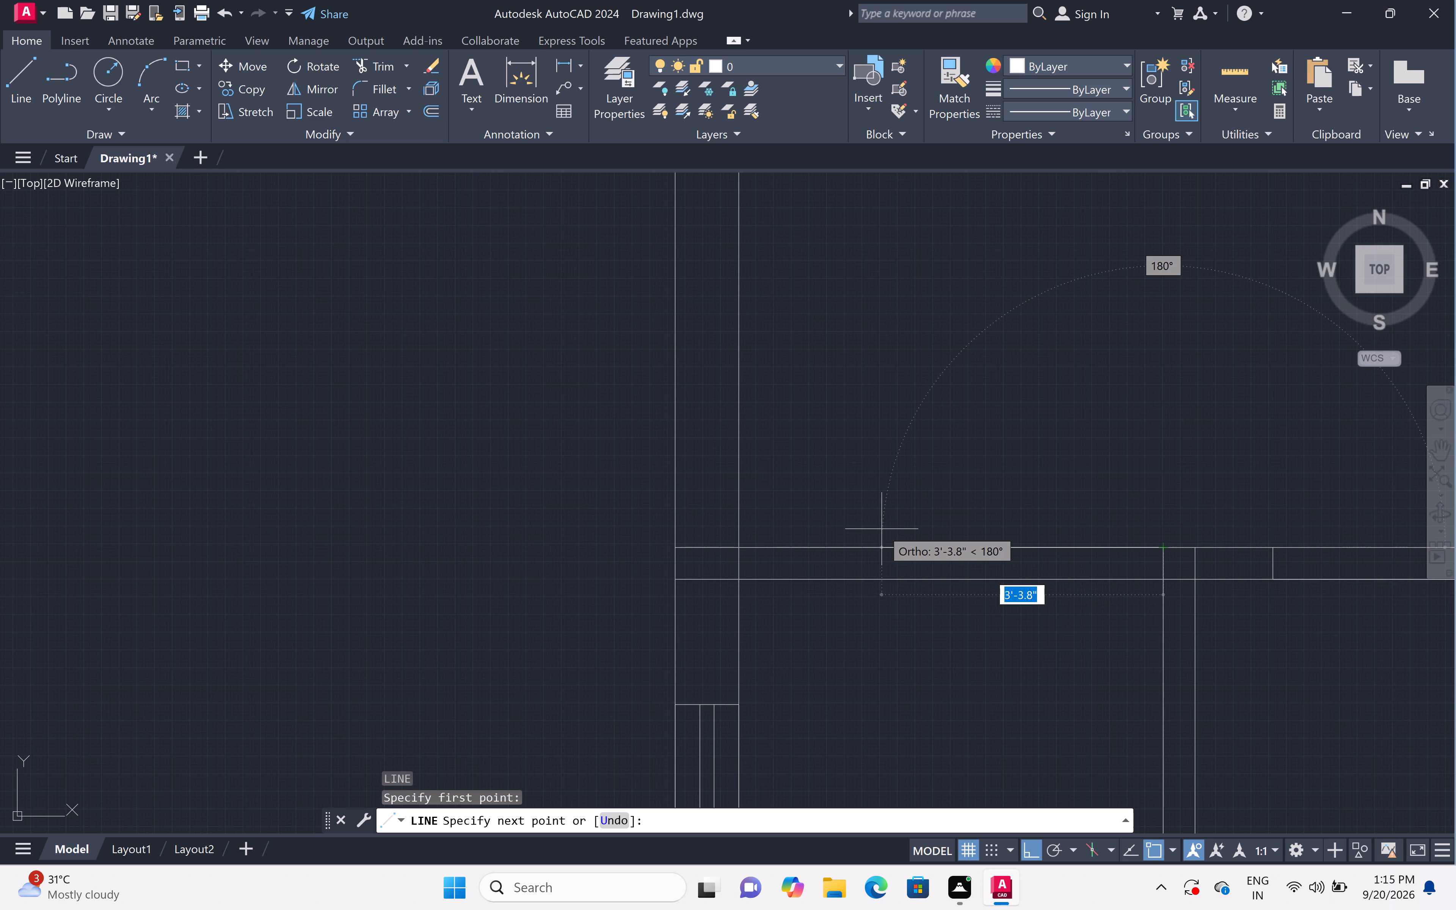
key("1")
type("\"")
key("space")
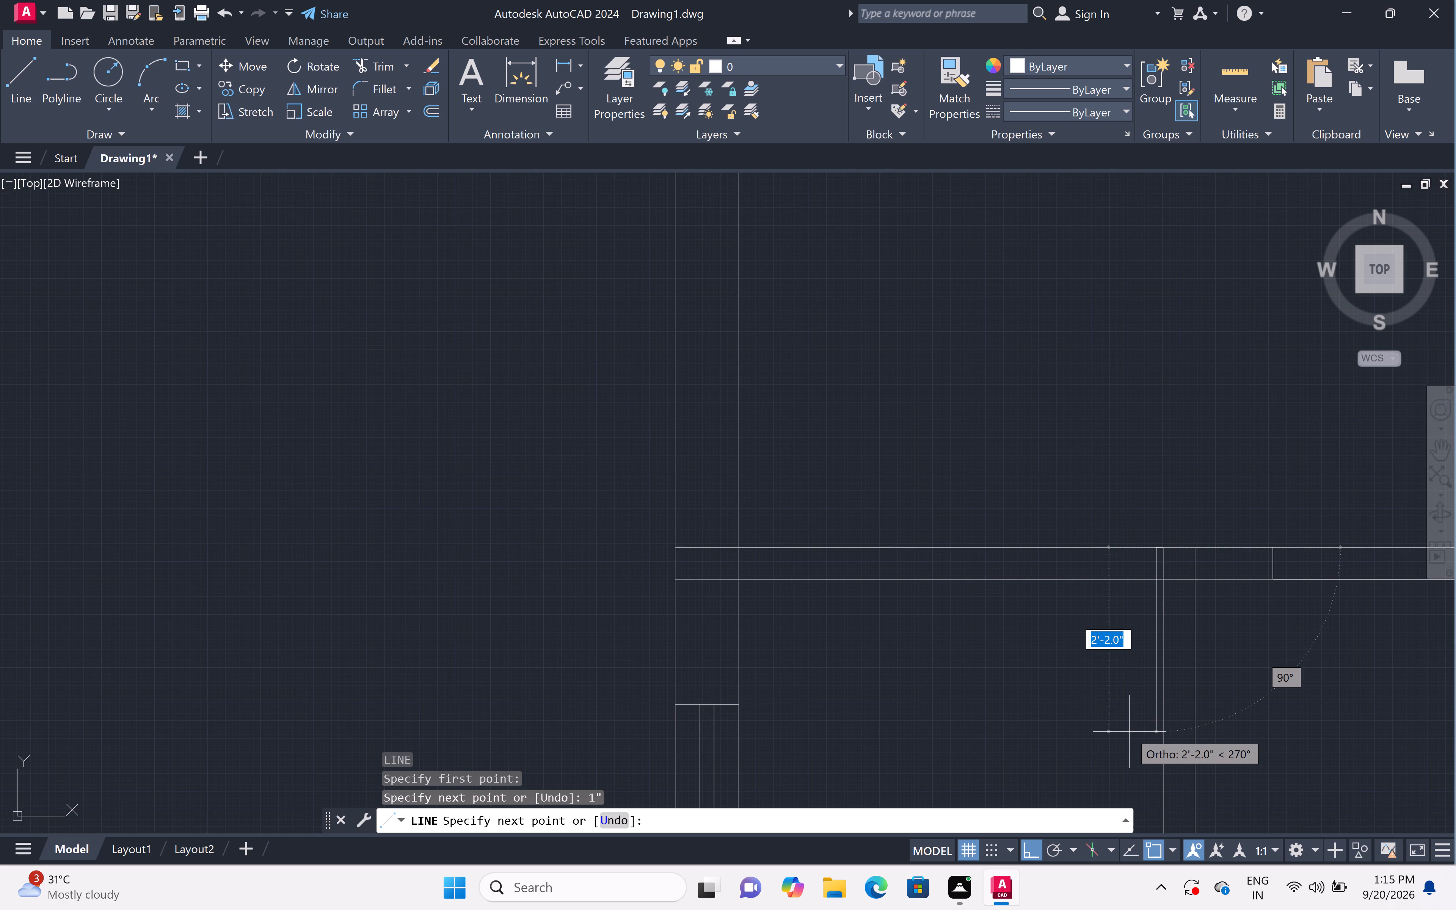
middle_click_drag(1122, 725, 1117, 720)
middle_click_drag(1092, 687, 1091, 686)
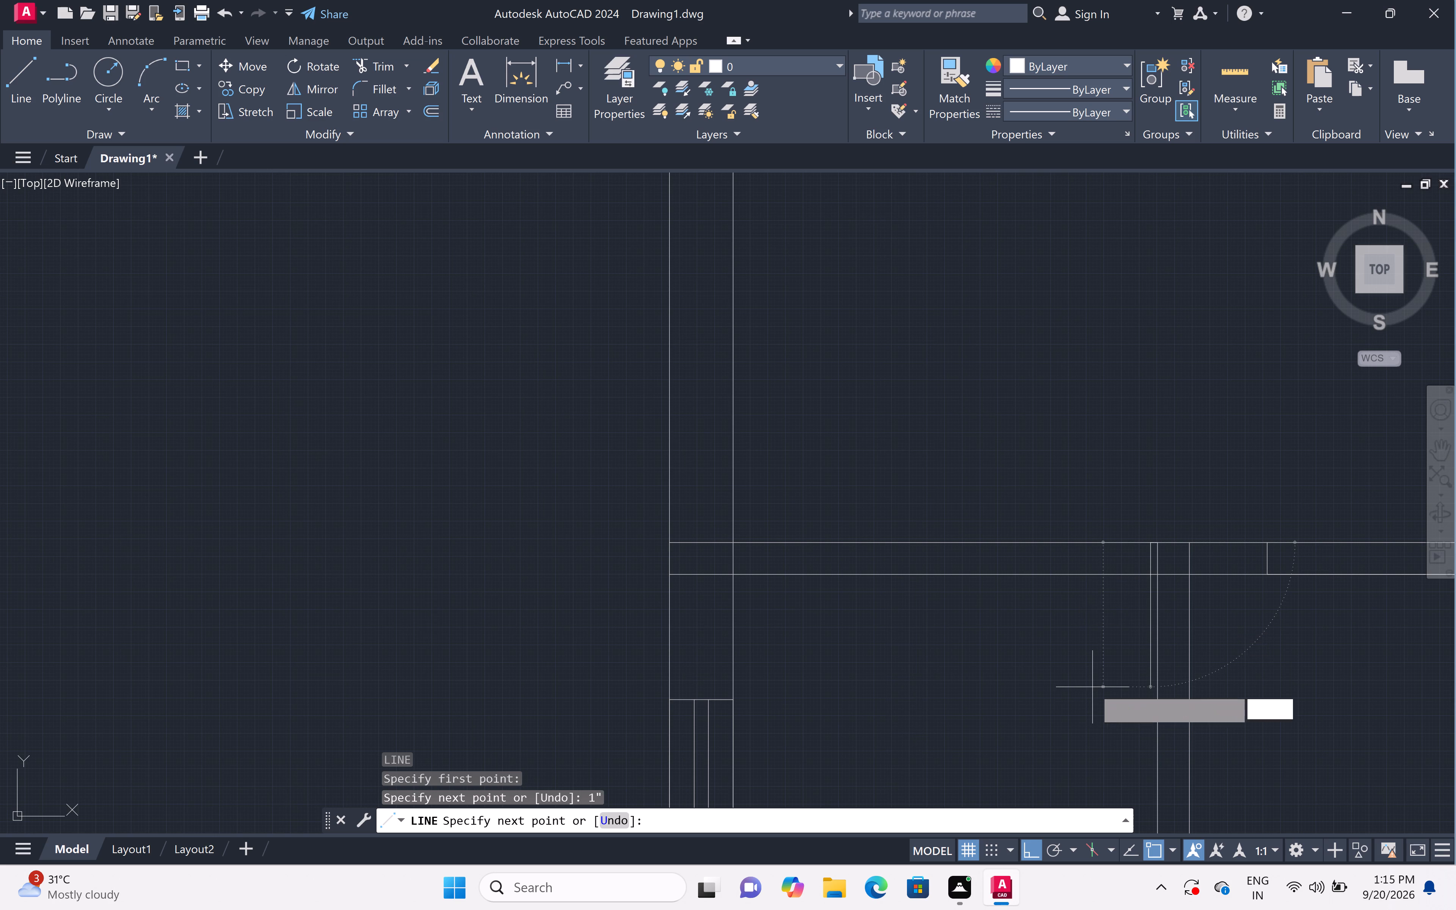
middle_click_drag(1091, 686, 975, 527)
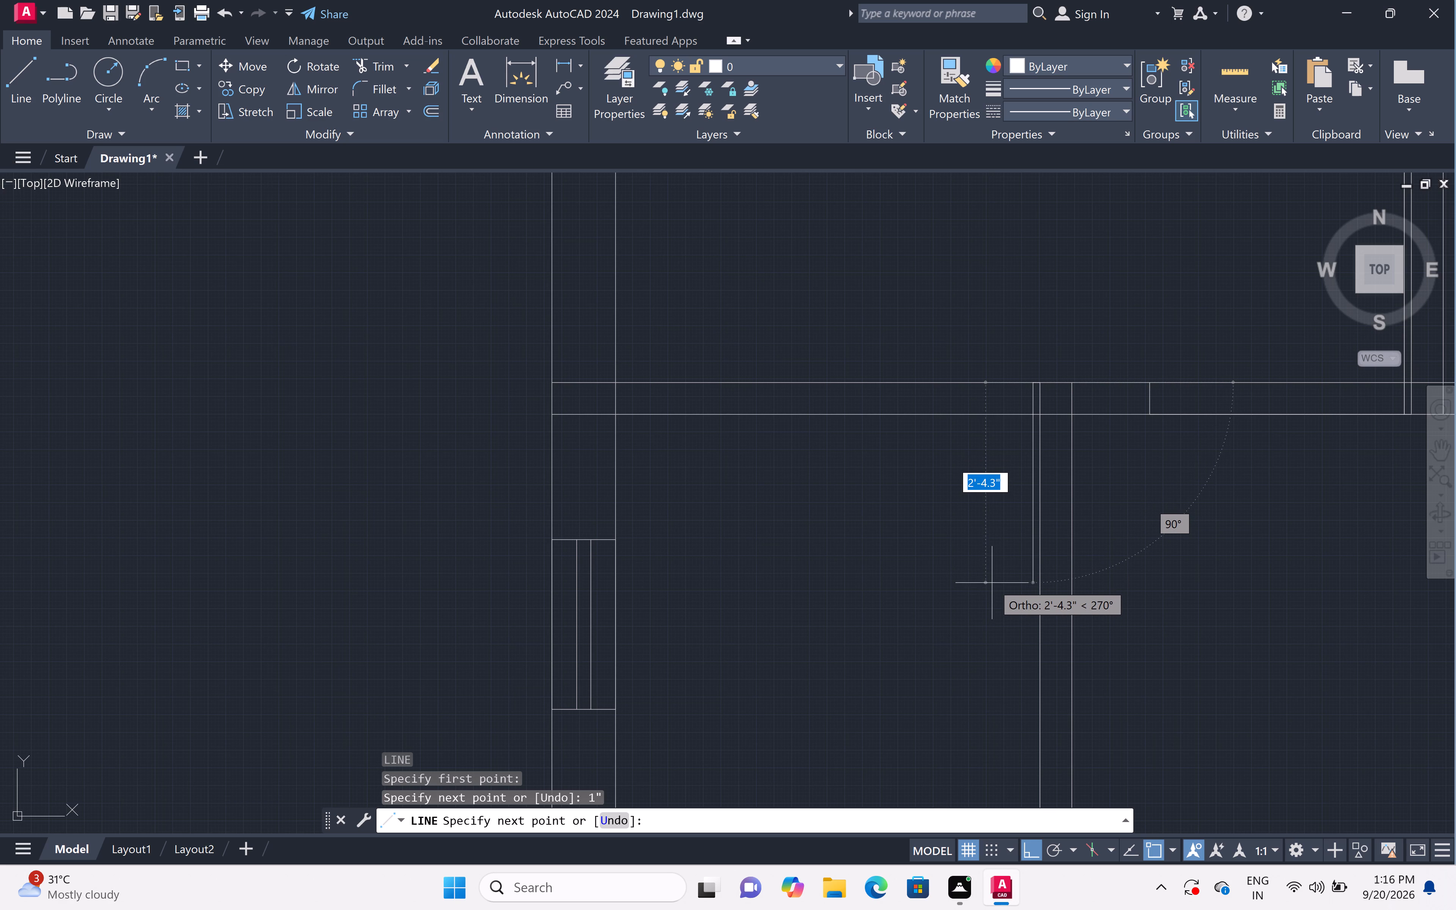
scroll(992, 583, "down", 1)
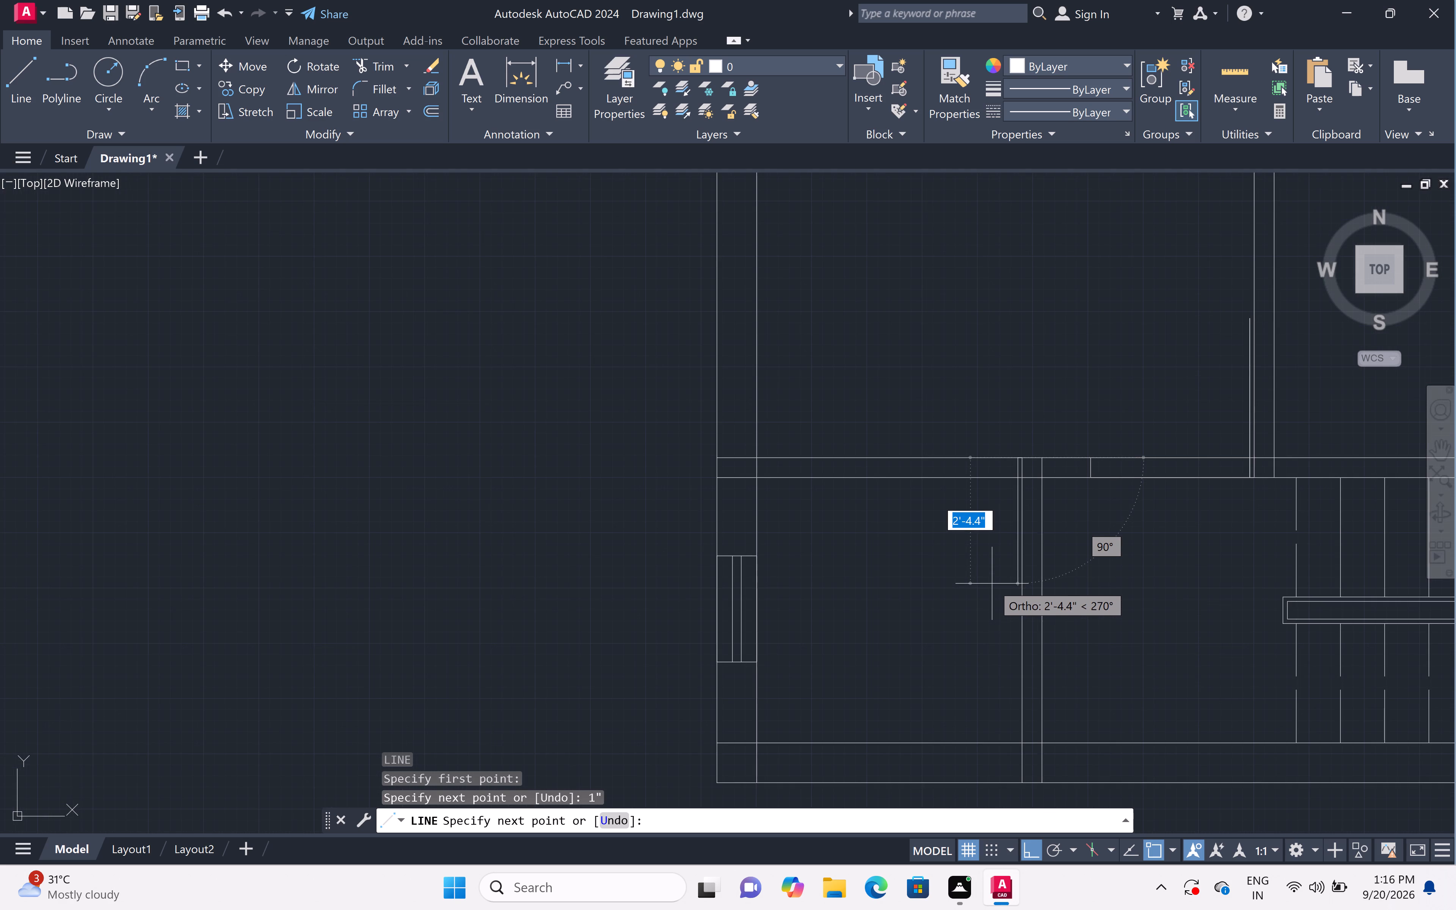
scroll(988, 603, "up", 3)
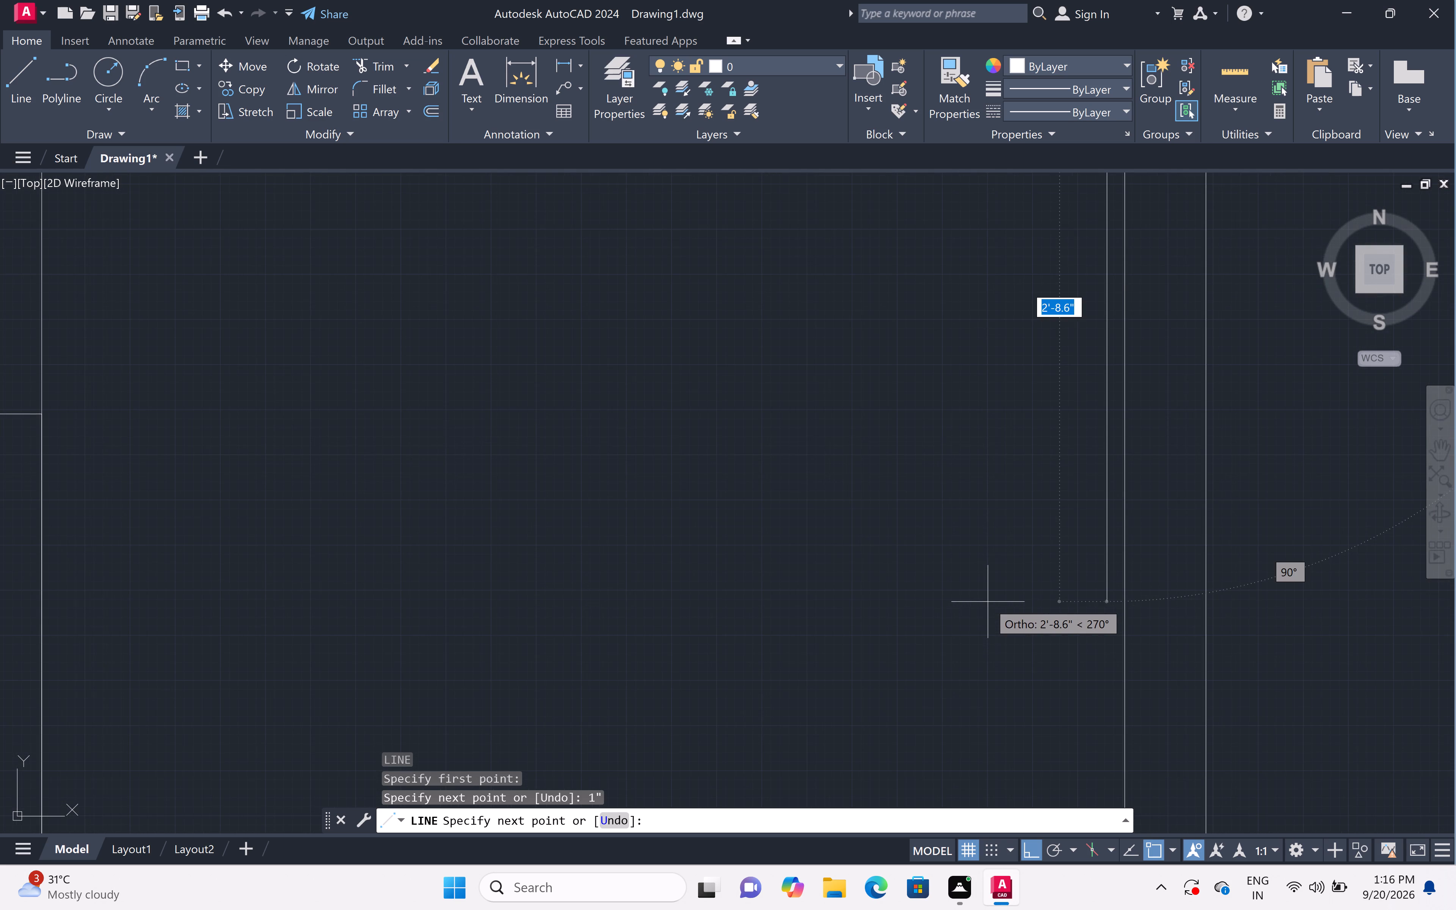
scroll(988, 602, "down", 2)
scroll(988, 602, "up", 1)
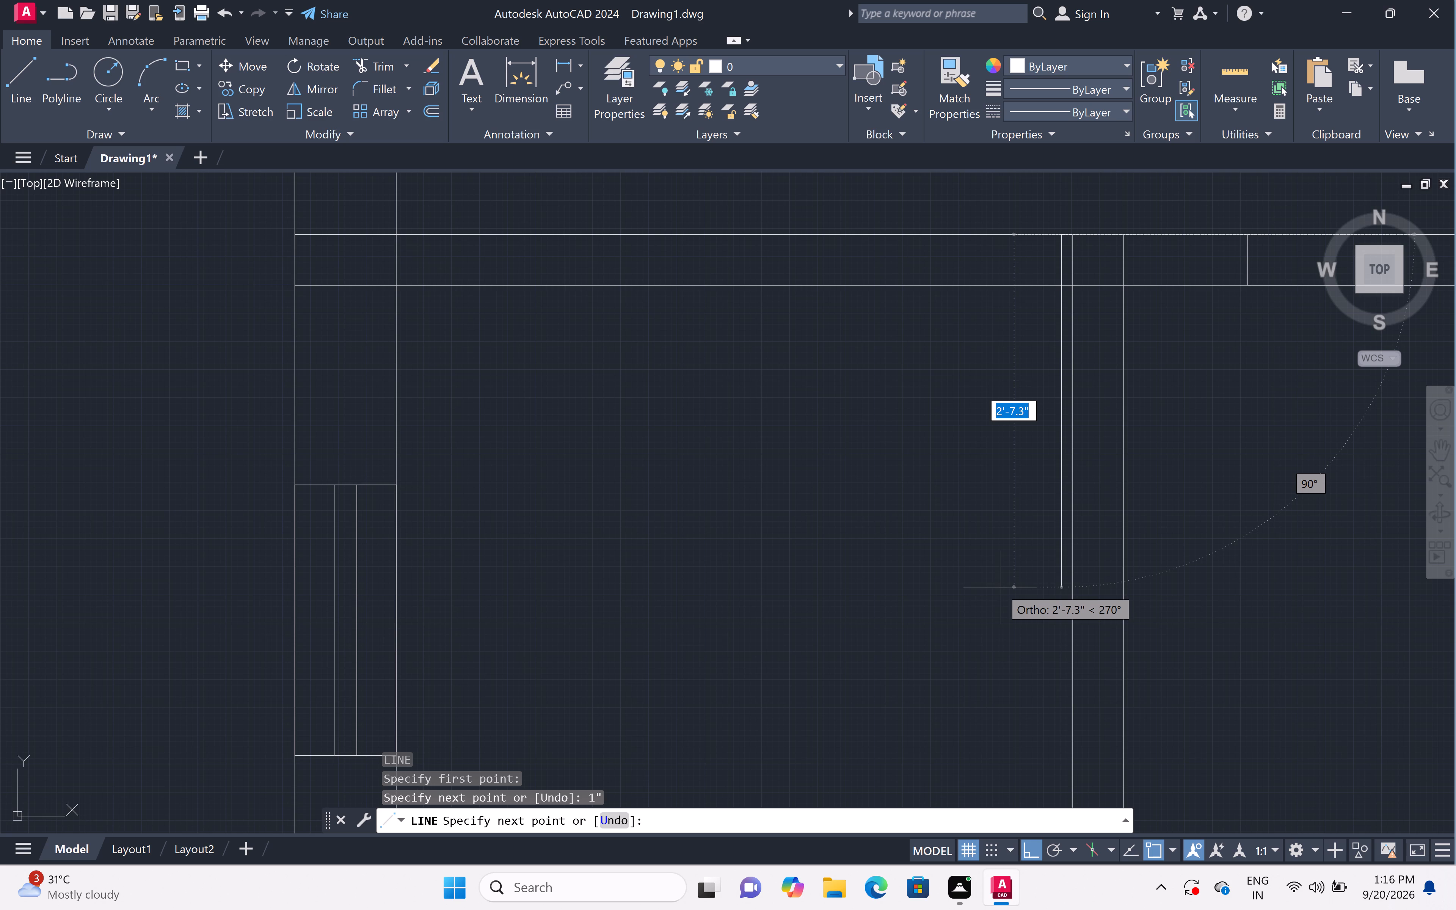
key("2")
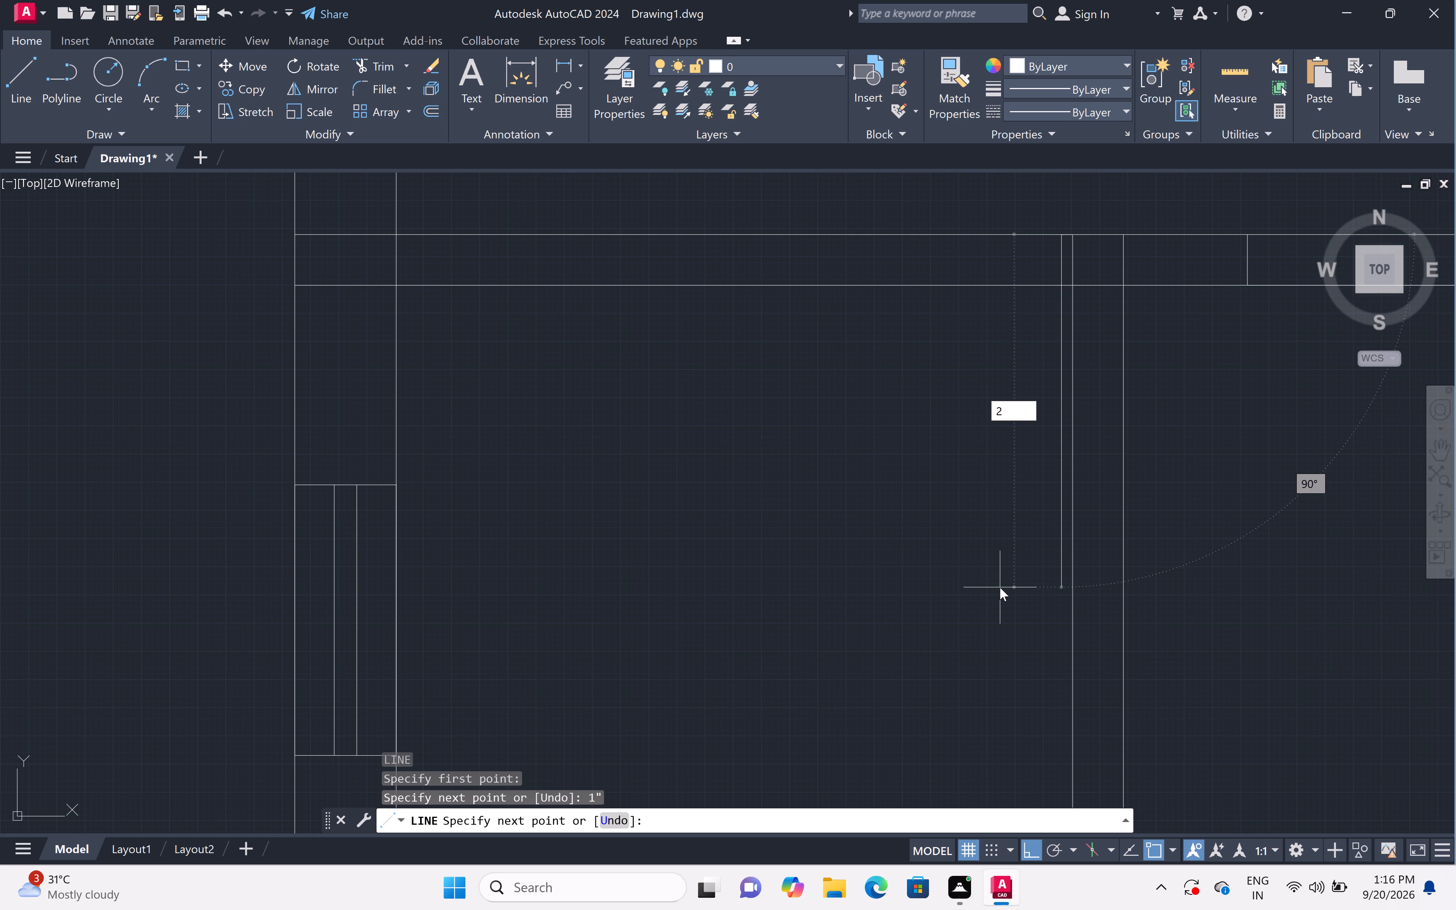
key("apostrophe")
key("BackSpace")
key("BackSpace")
type("3'")
key("space")
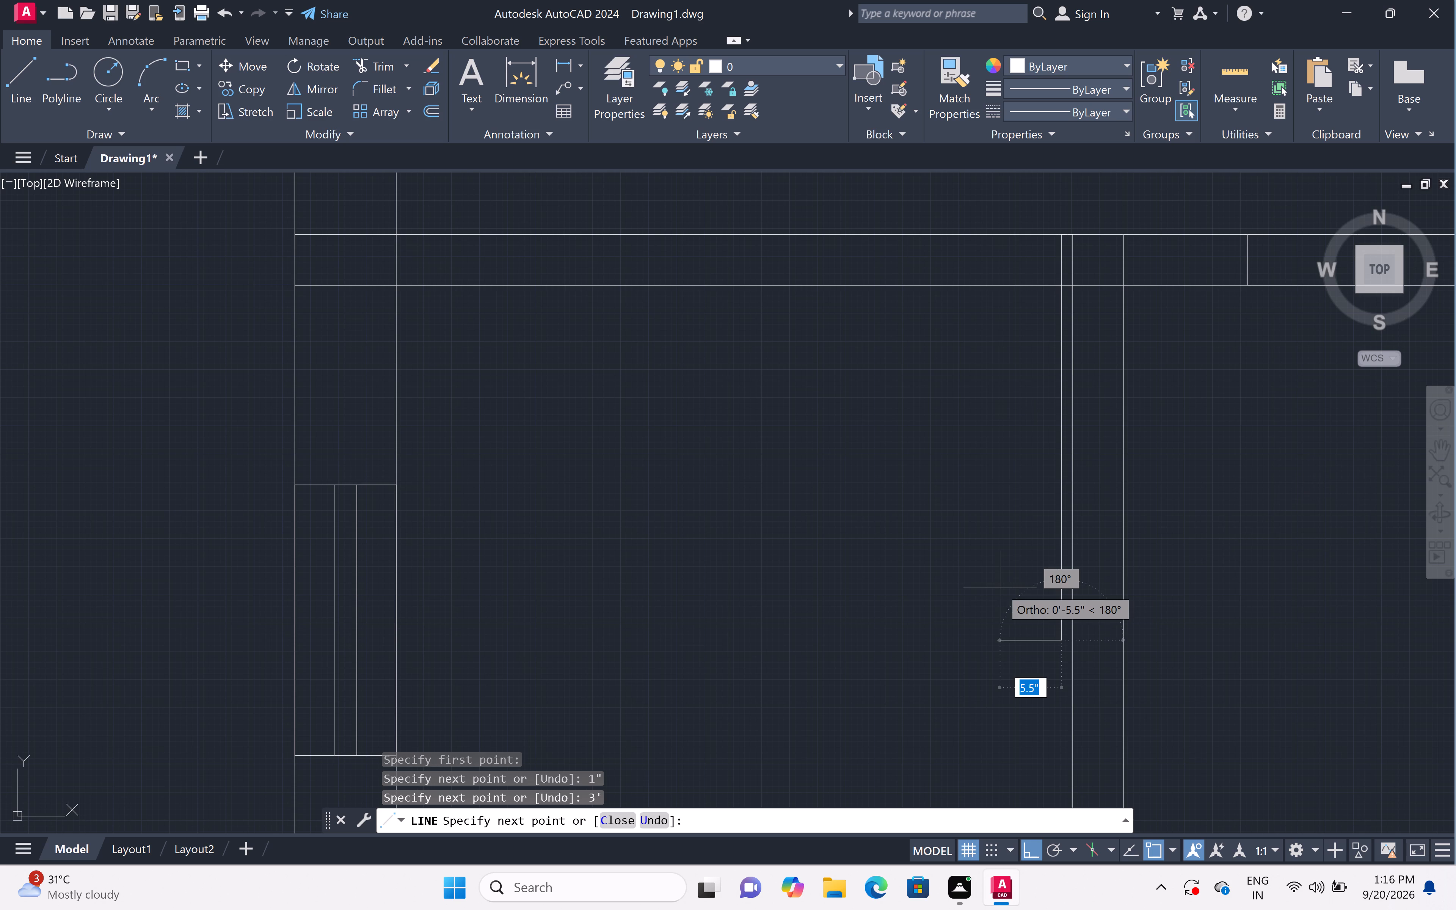
Return the line to the southwest room's north wall north face, continue 3' west, and end it across the wall at the south face.
left_click(1064, 240)
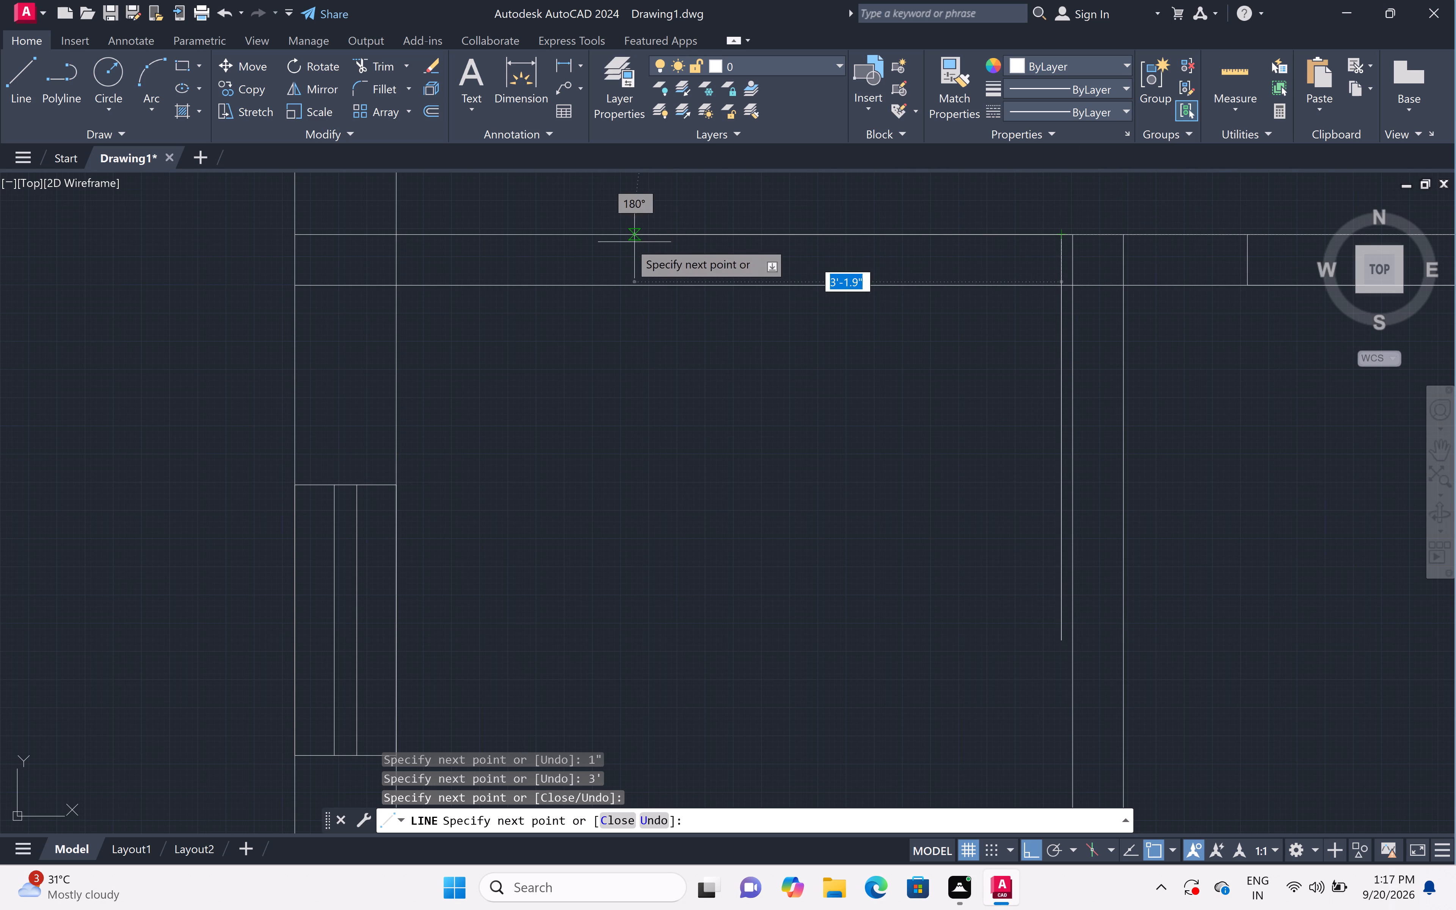
type("3'")
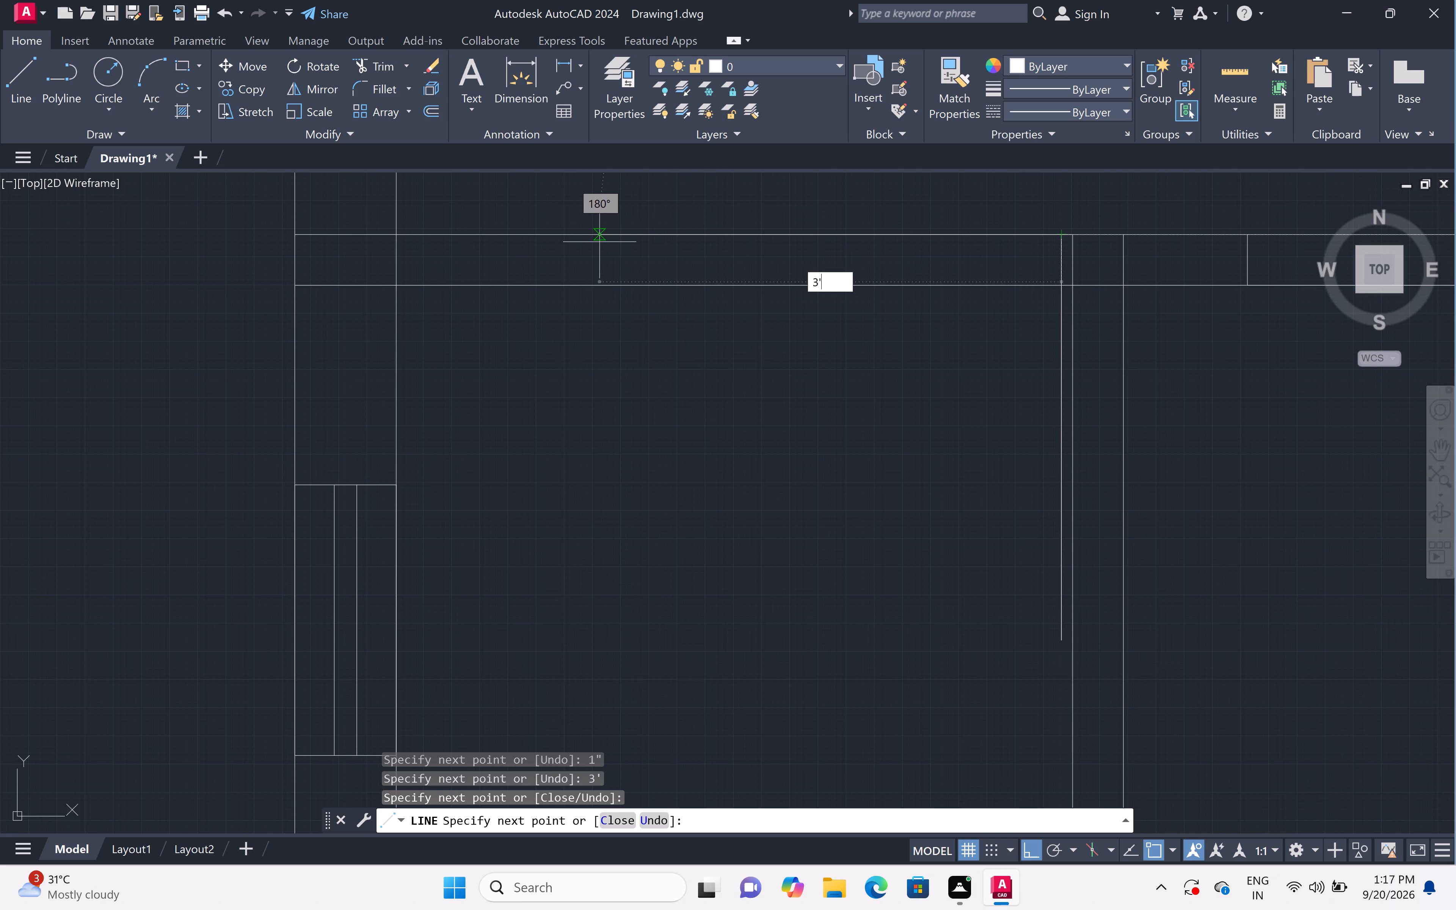
key("space")
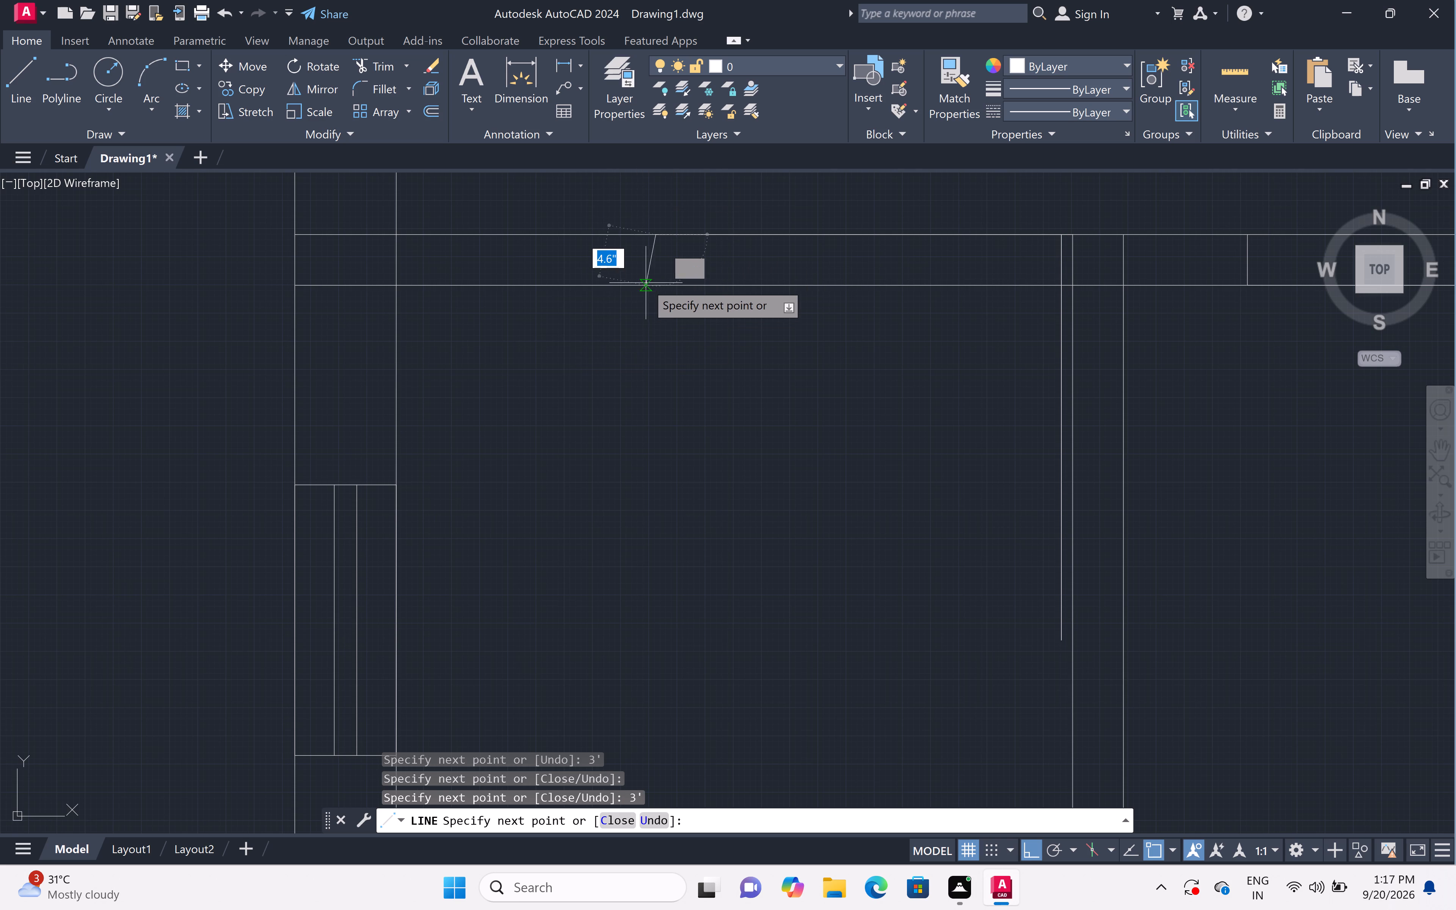
left_click(651, 287)
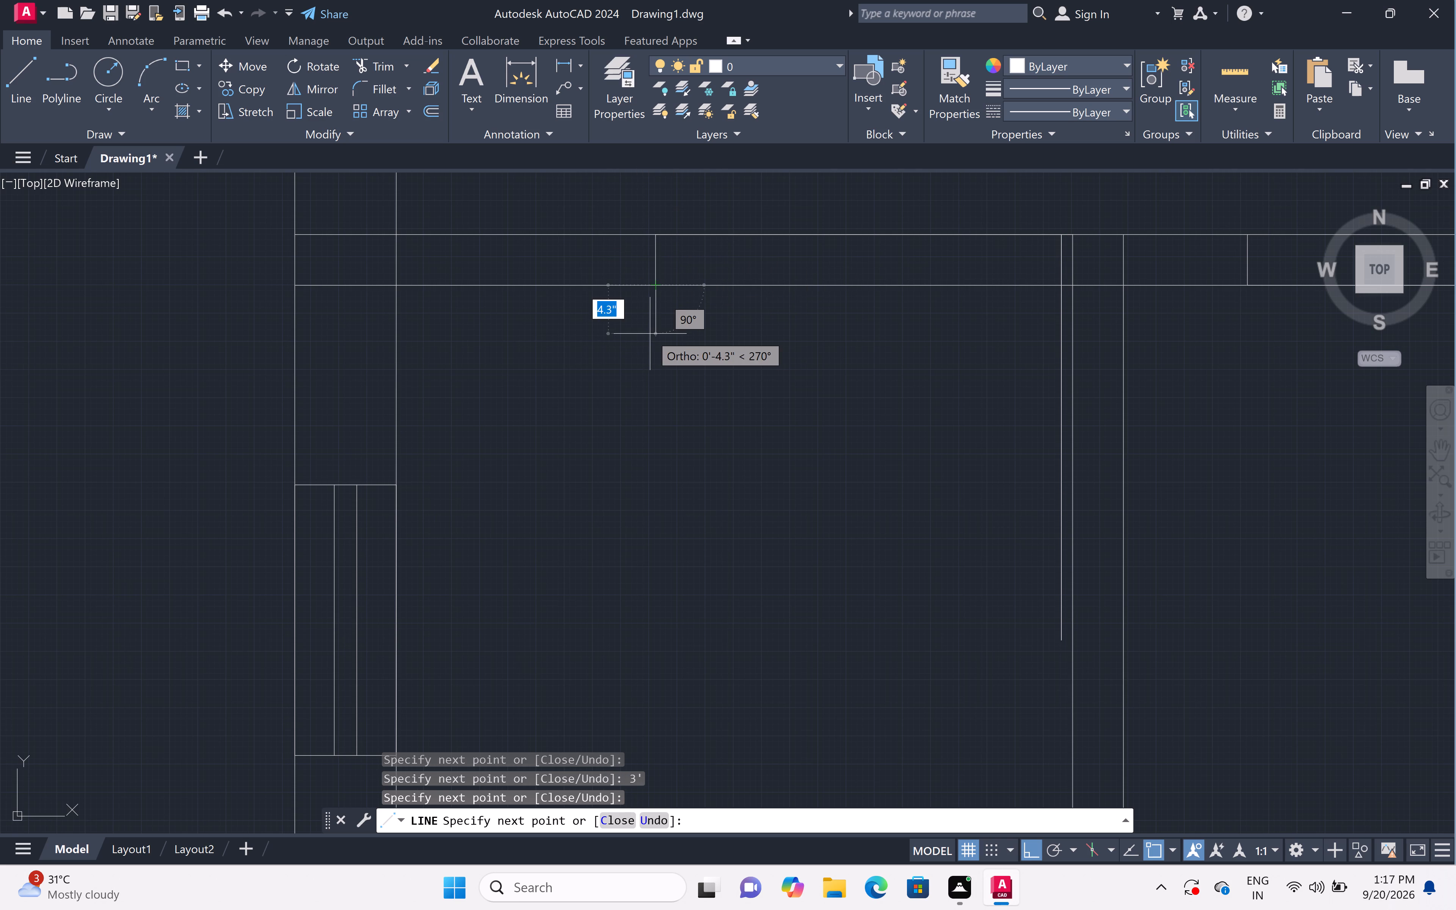
key("Escape")
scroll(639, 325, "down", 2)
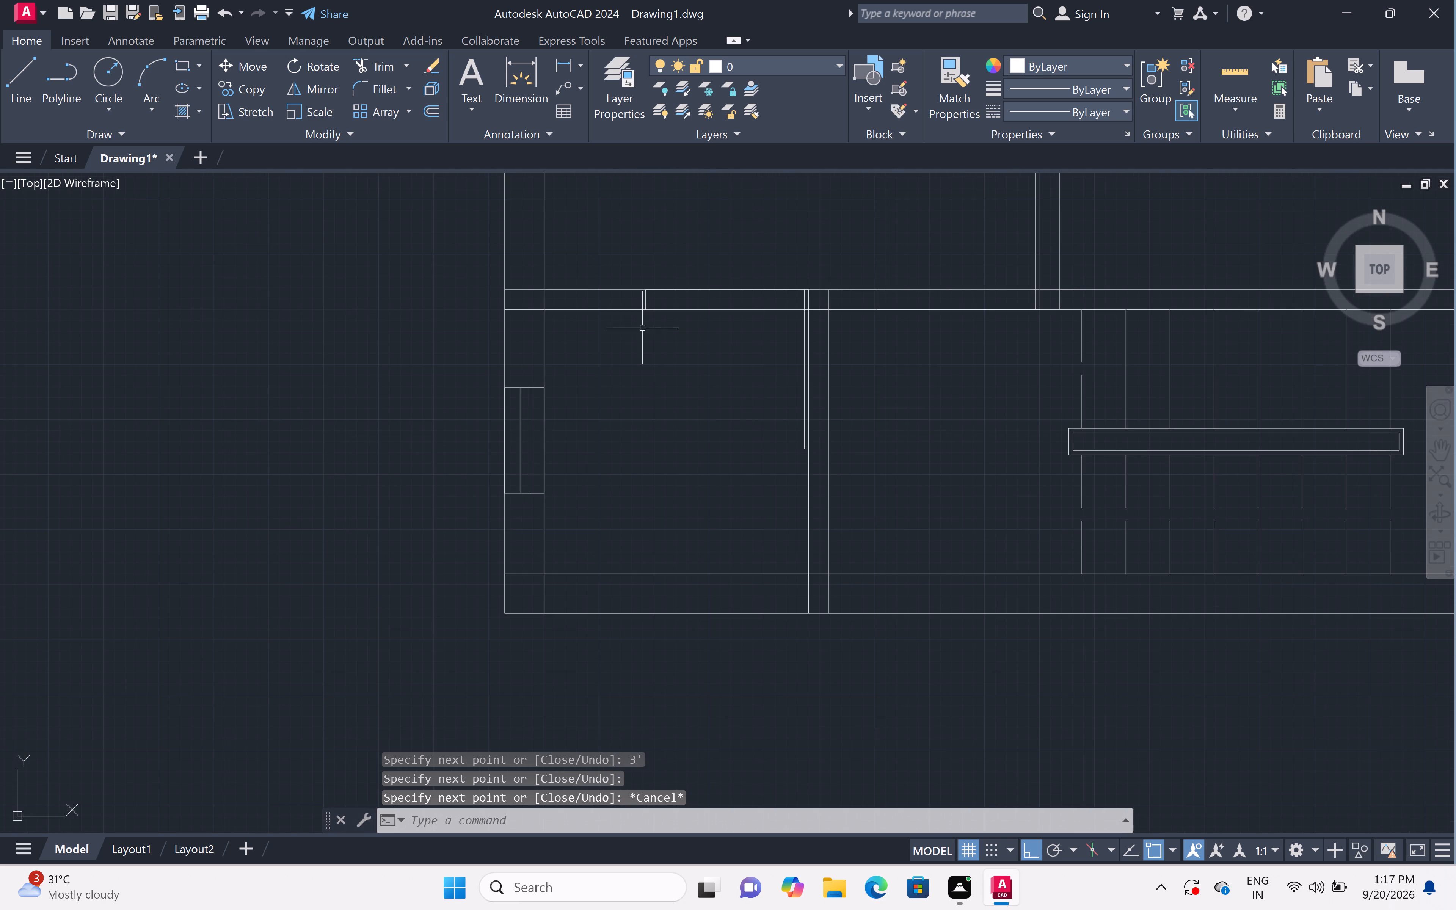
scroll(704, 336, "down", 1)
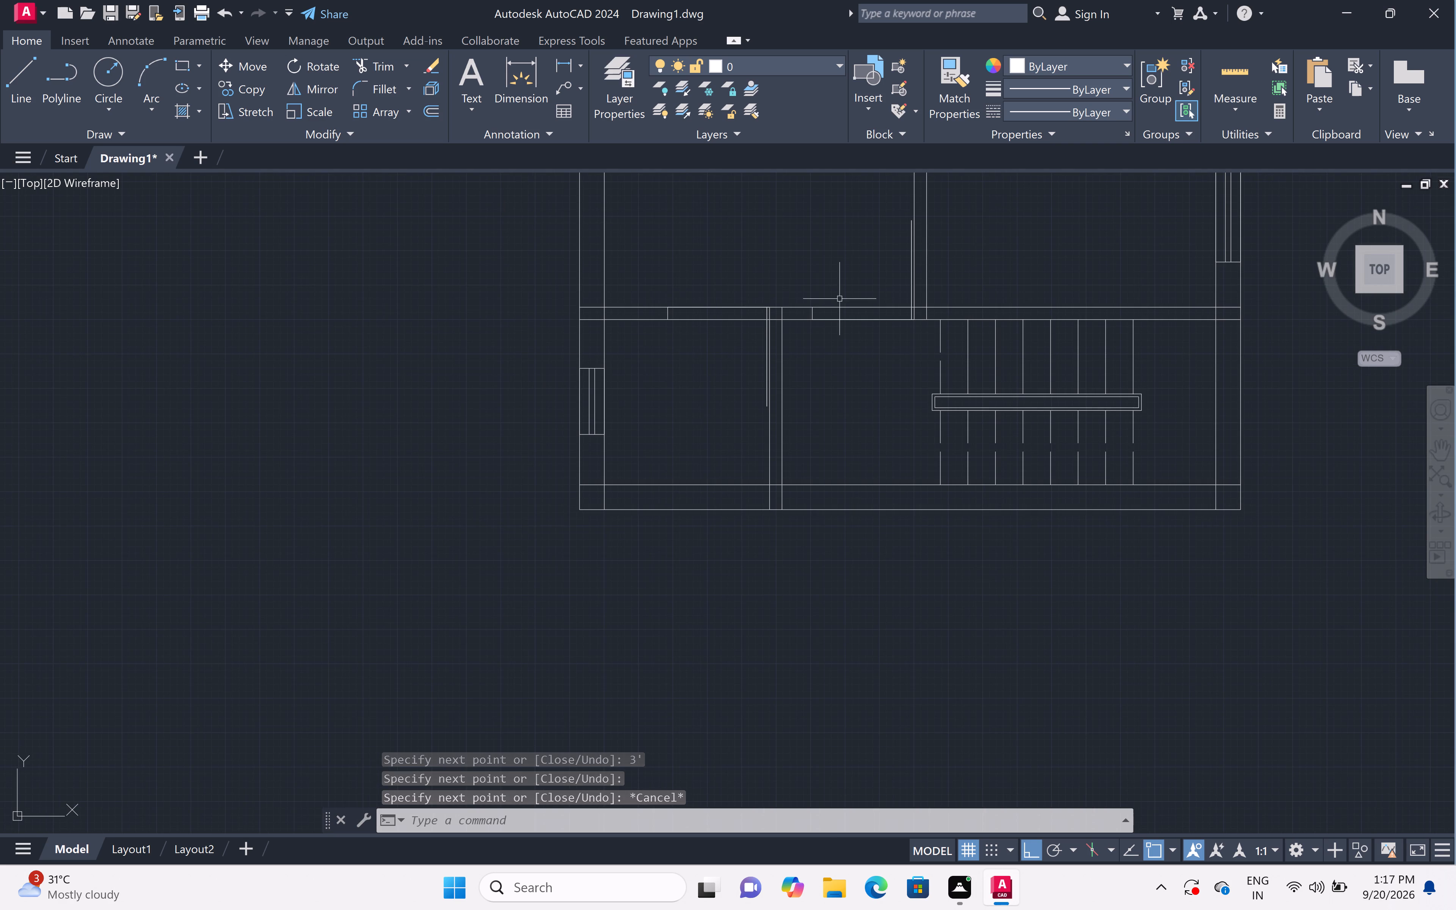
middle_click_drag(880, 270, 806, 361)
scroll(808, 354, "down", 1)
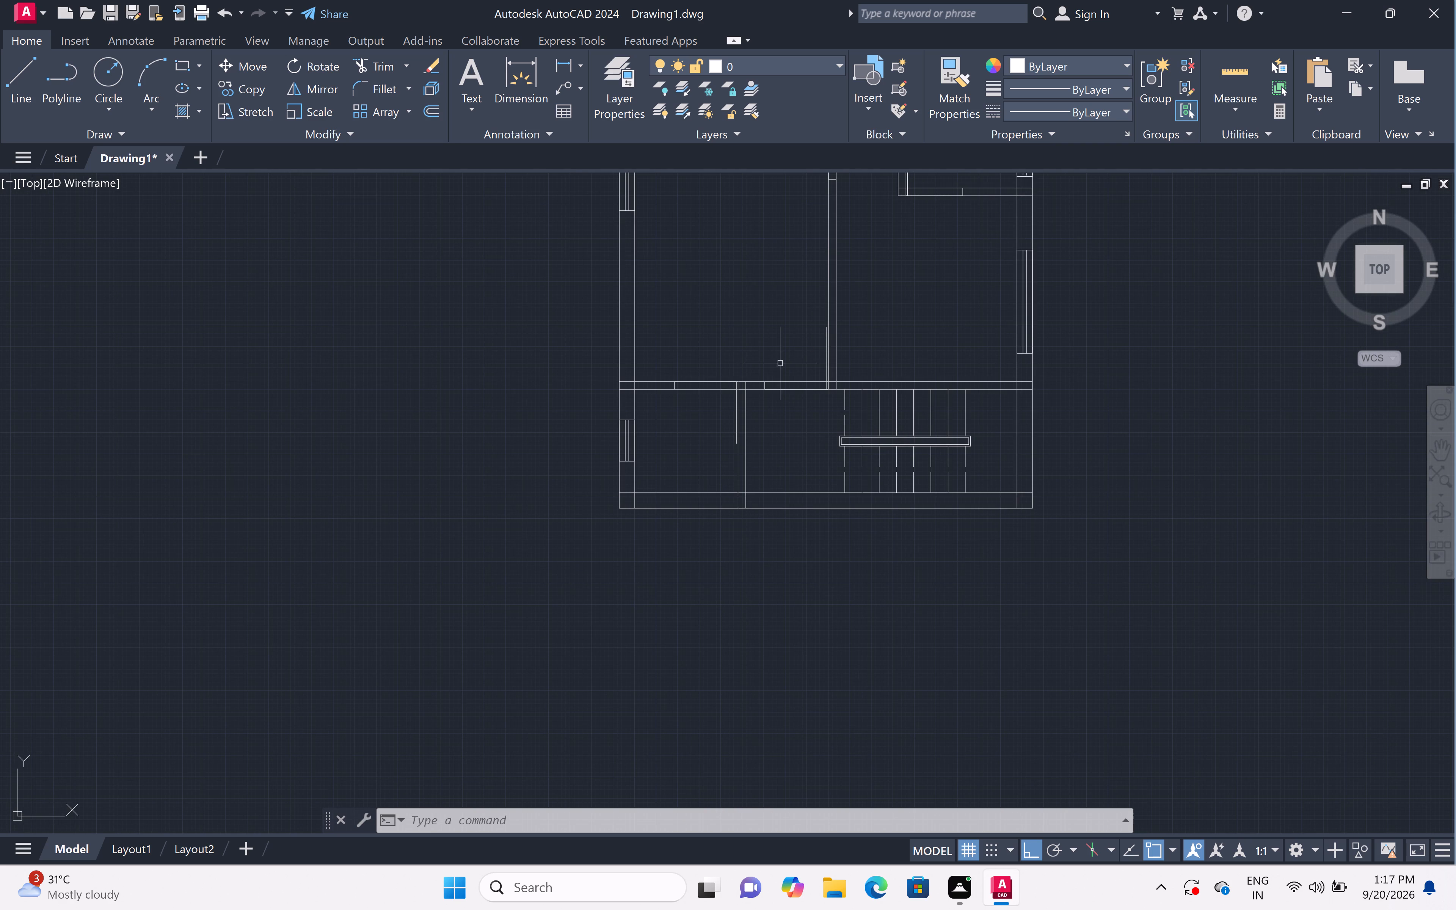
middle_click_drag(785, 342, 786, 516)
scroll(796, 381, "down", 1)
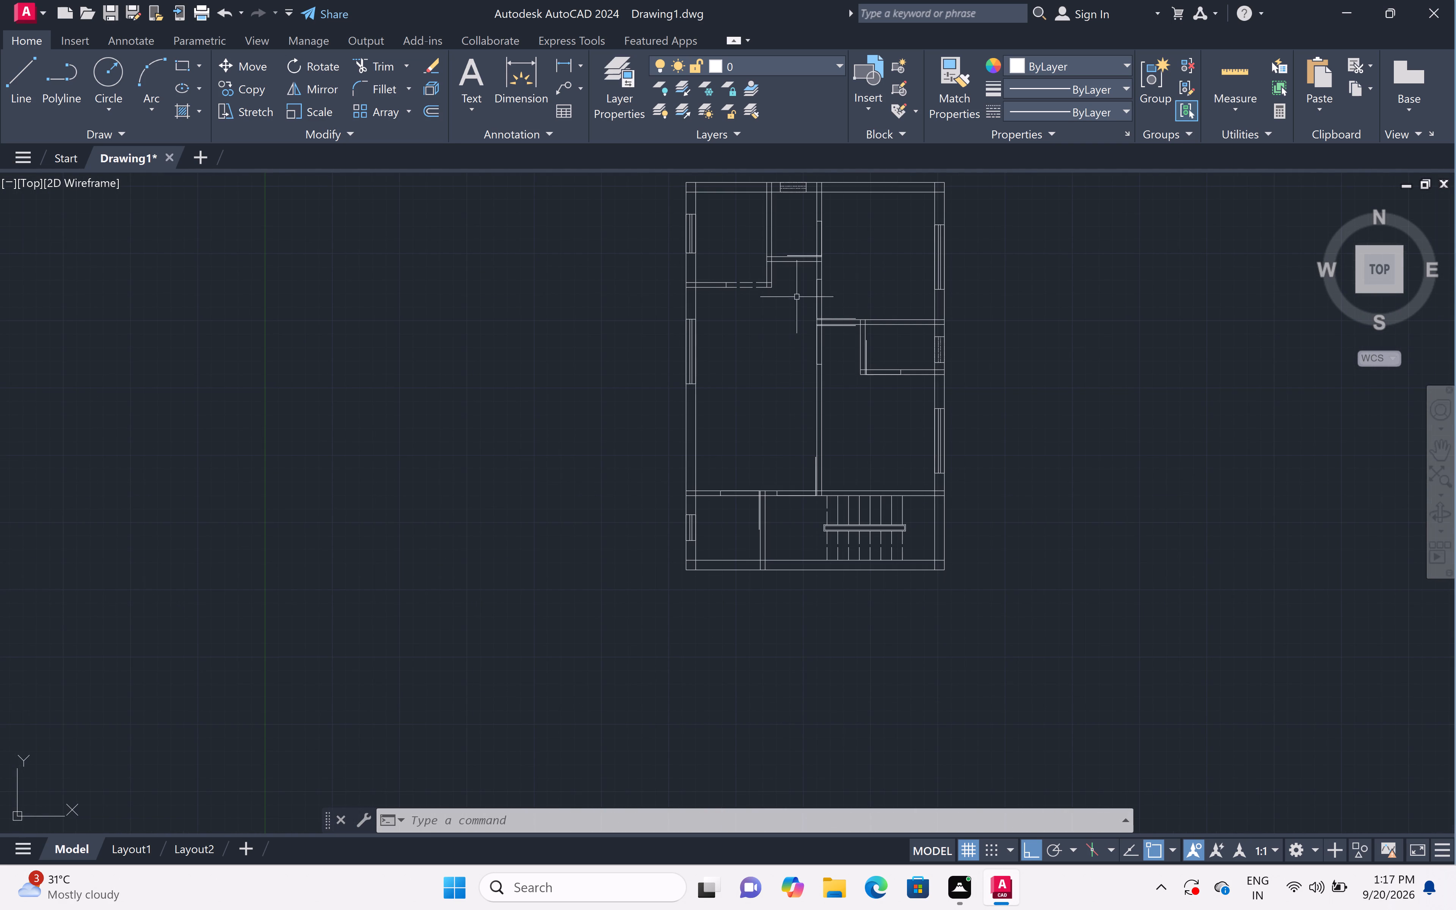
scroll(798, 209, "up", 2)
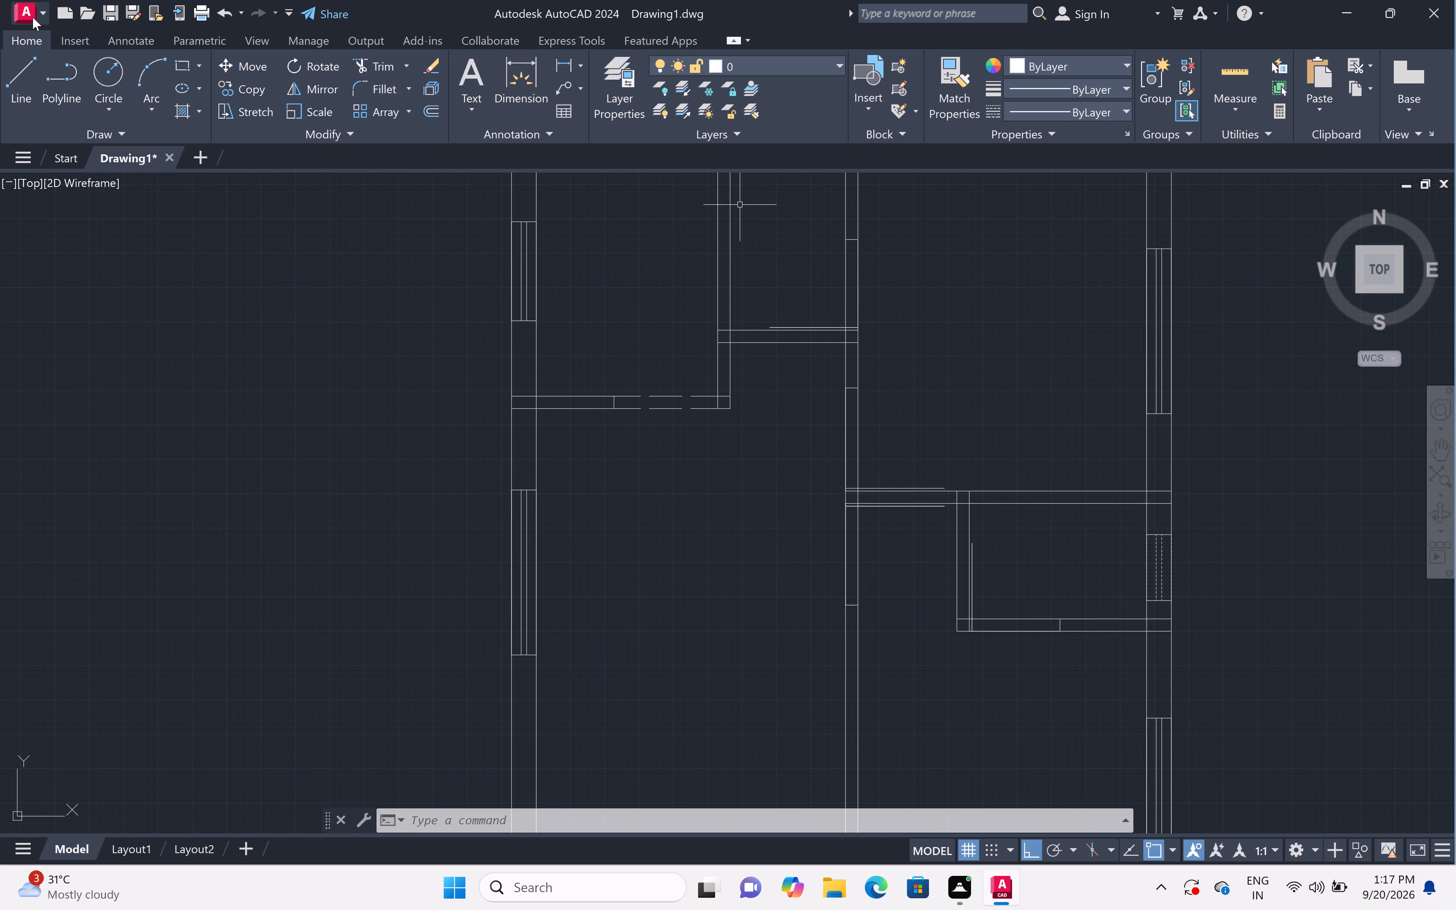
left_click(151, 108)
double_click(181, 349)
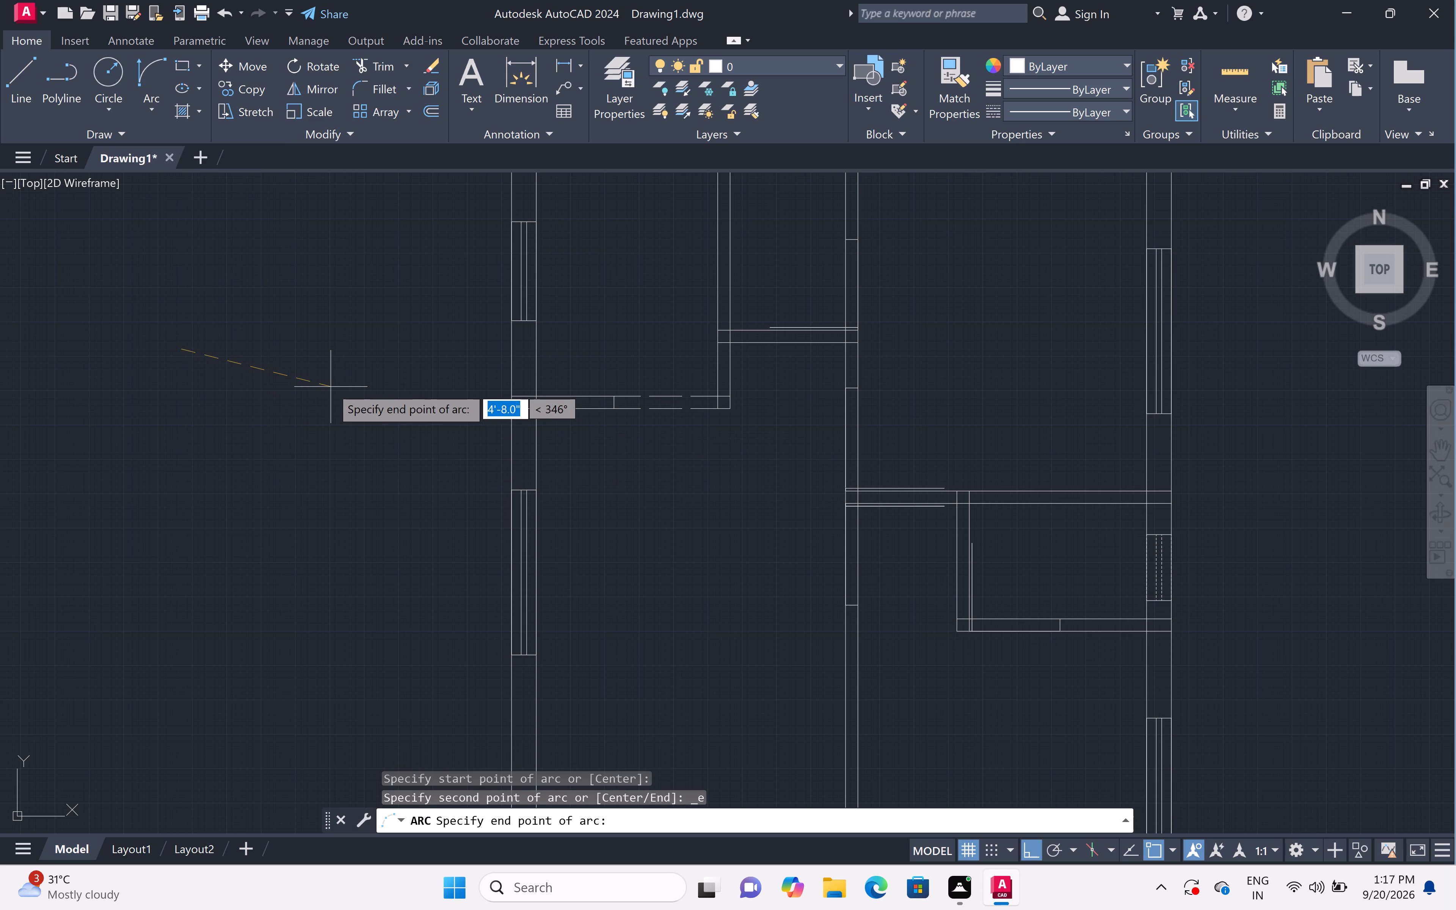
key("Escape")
In the small north room, draw a Start, End, Direction arc from the door line's west end to the north jamb's east end, tangent north.
left_click(151, 107)
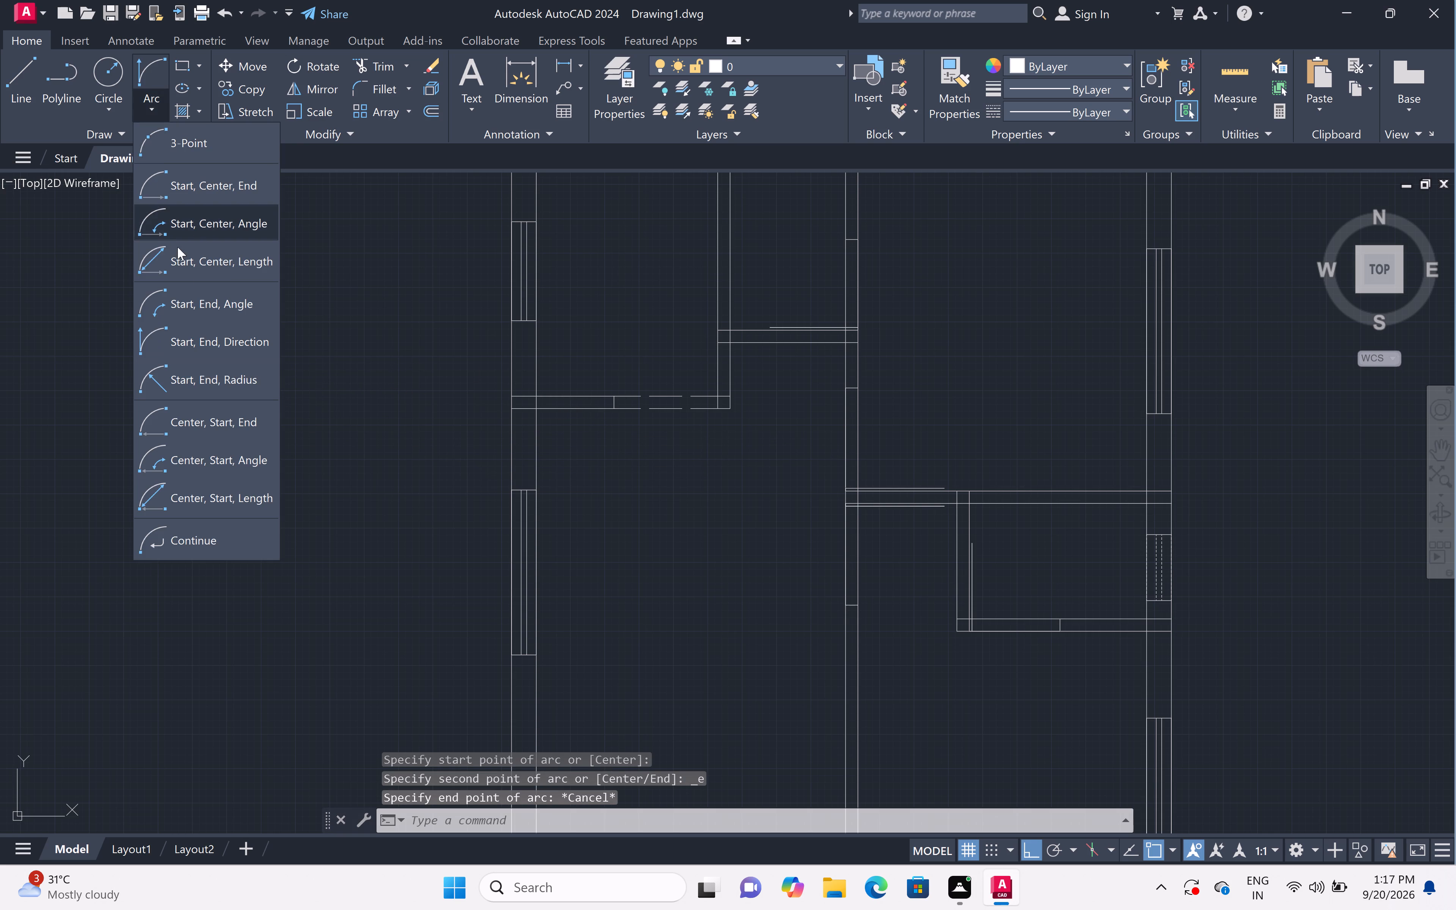
left_click(228, 339)
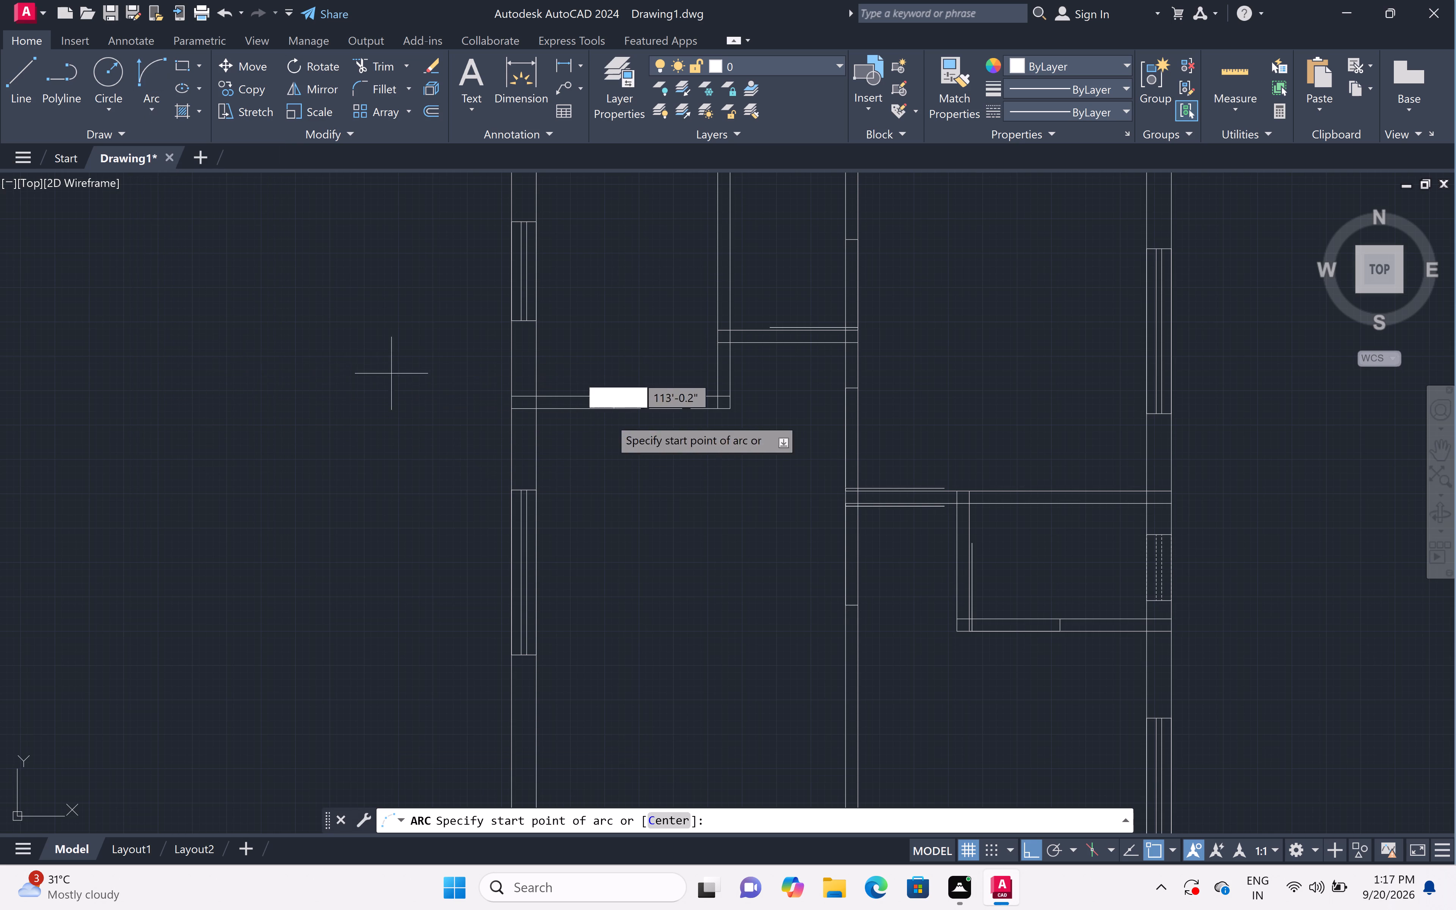
scroll(801, 227, "up", 2)
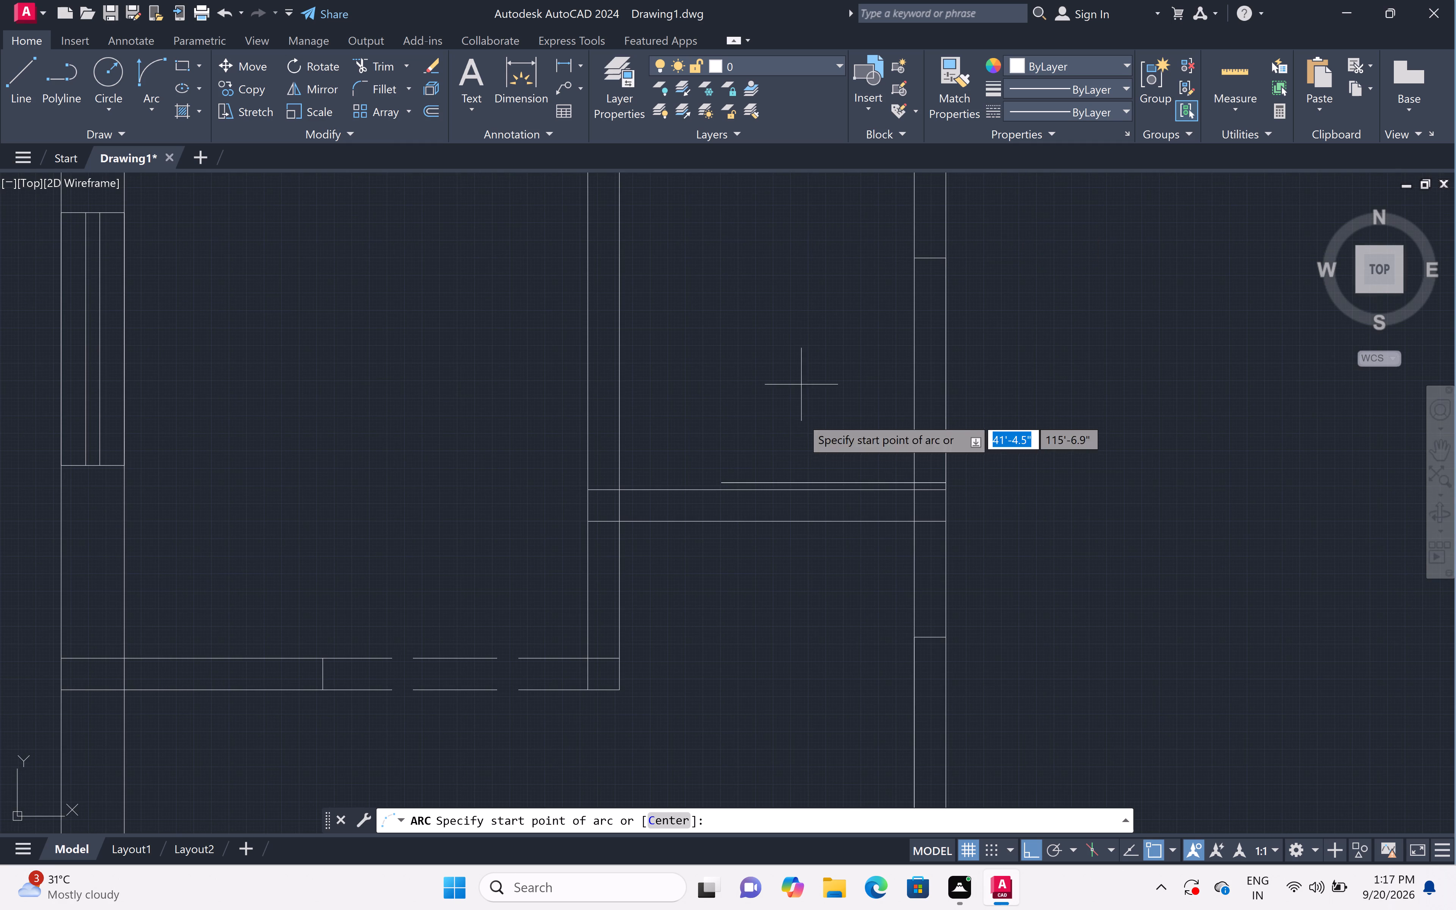
left_click(720, 479)
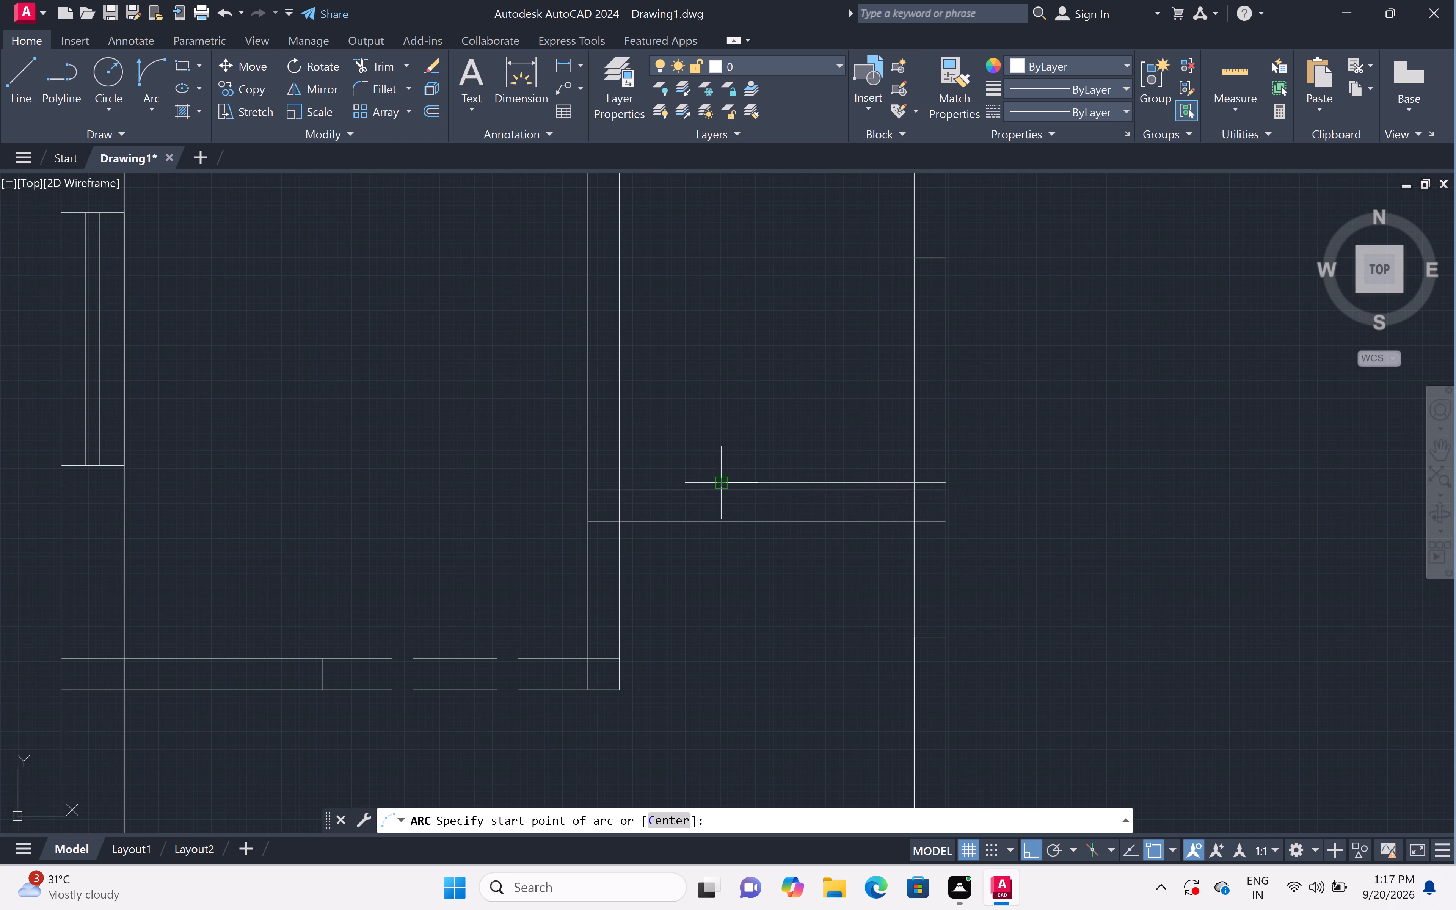
left_click(915, 256)
left_click(815, 210)
scroll(815, 212, "down", 2)
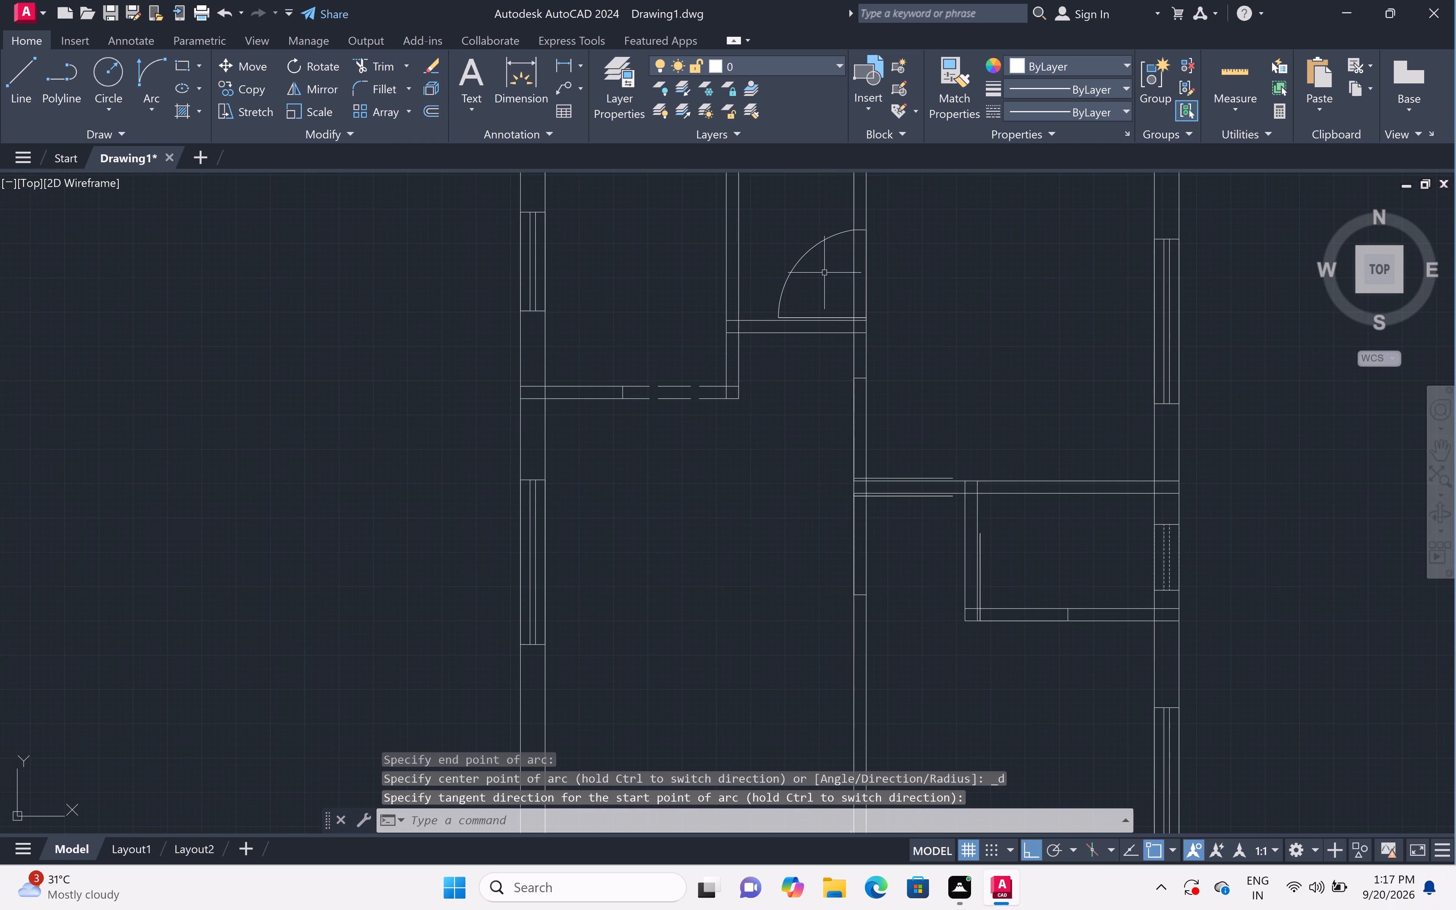
In the northeast room, draw a Start, End, Direction arc from the door line's east end to the north jamb's east end, tangent north.
scroll(978, 421, "up", 1)
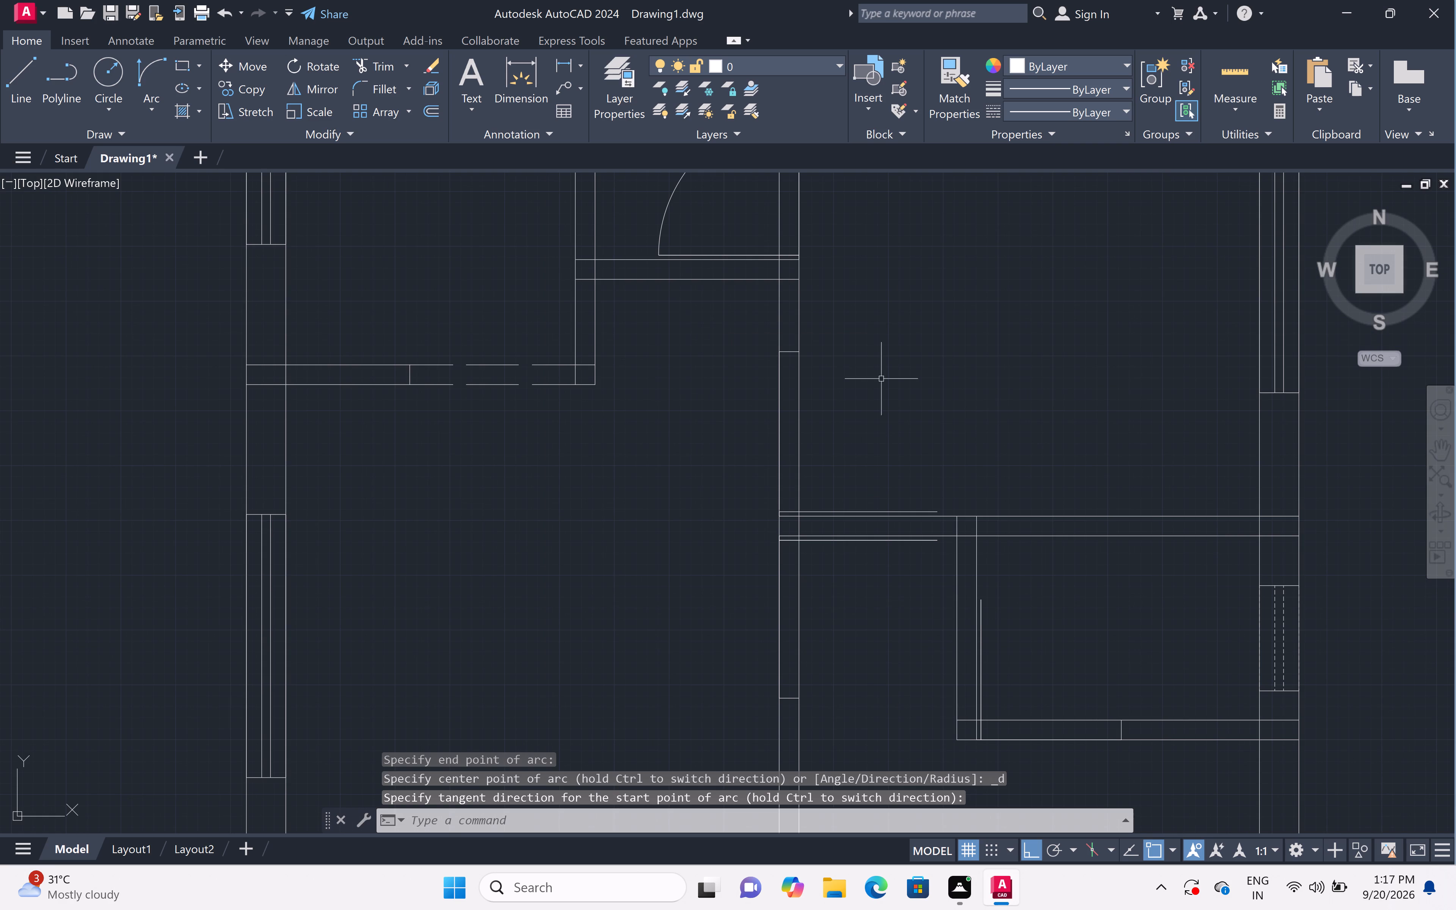
left_click(148, 104)
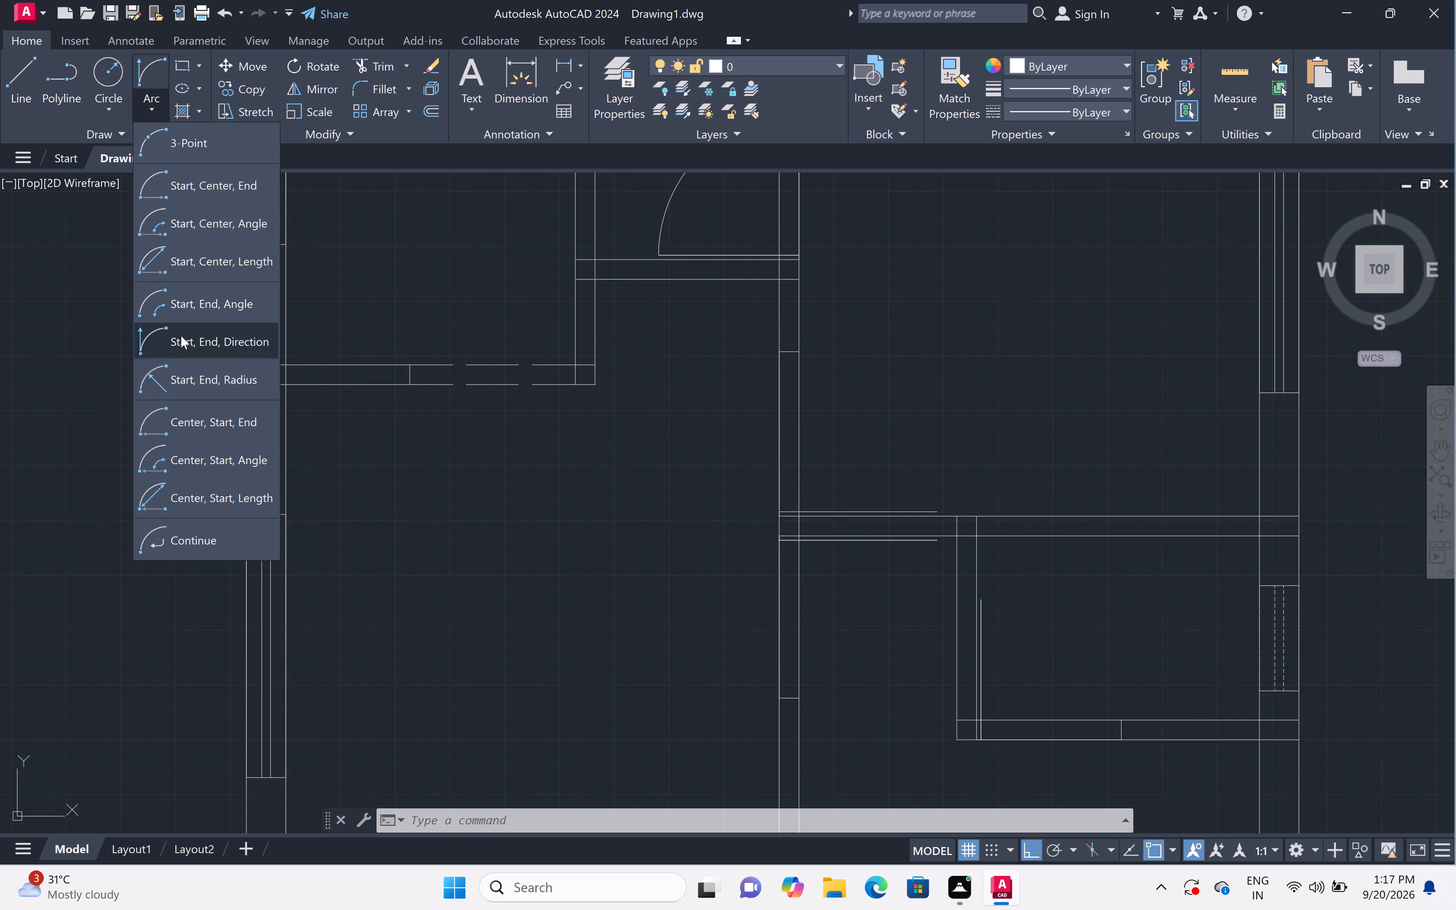
left_click(181, 337)
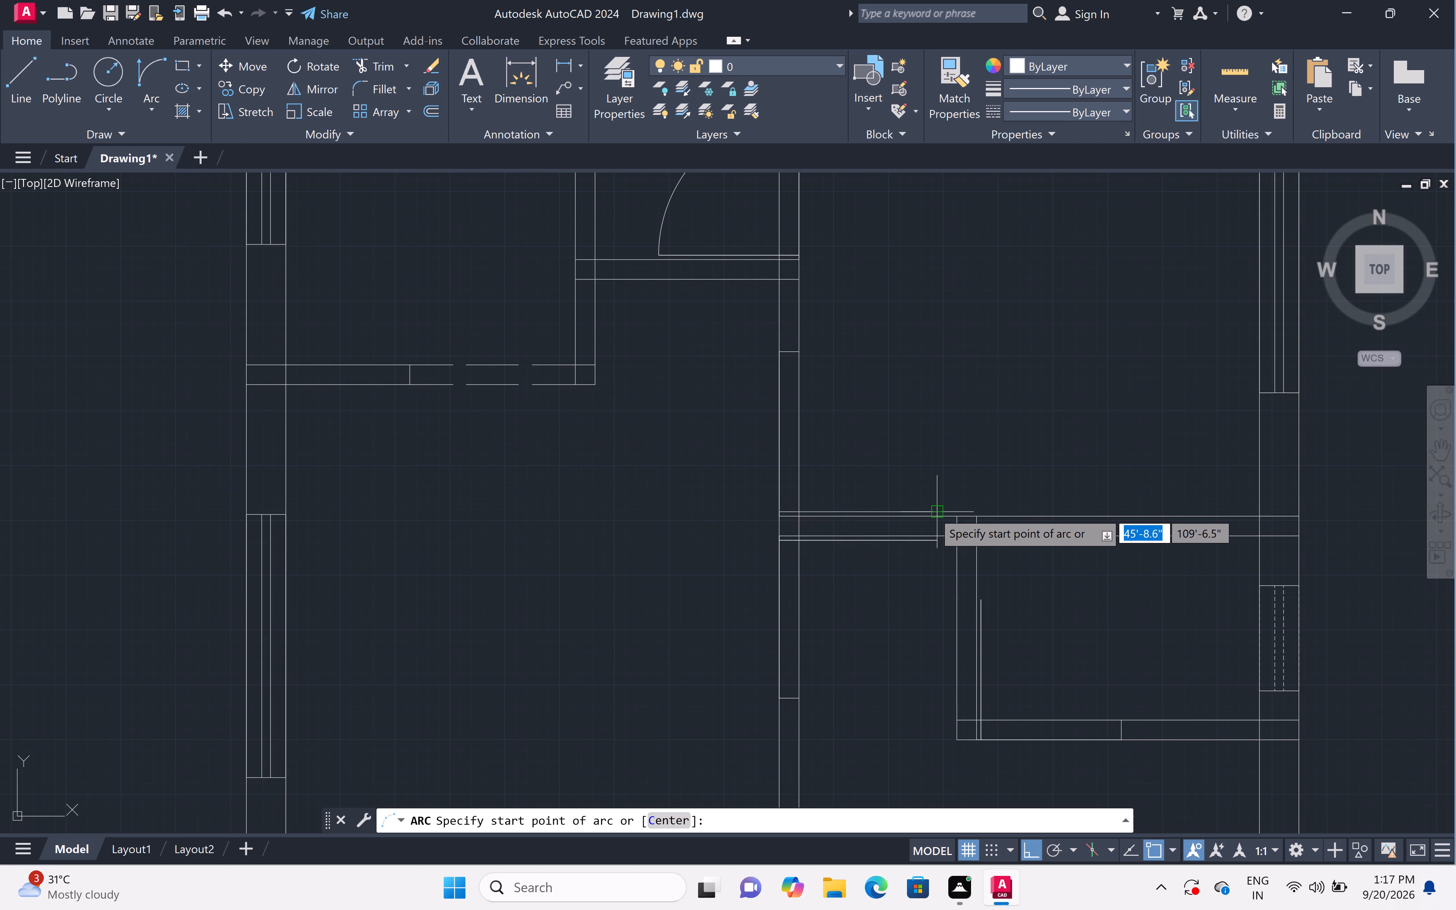
left_click(932, 511)
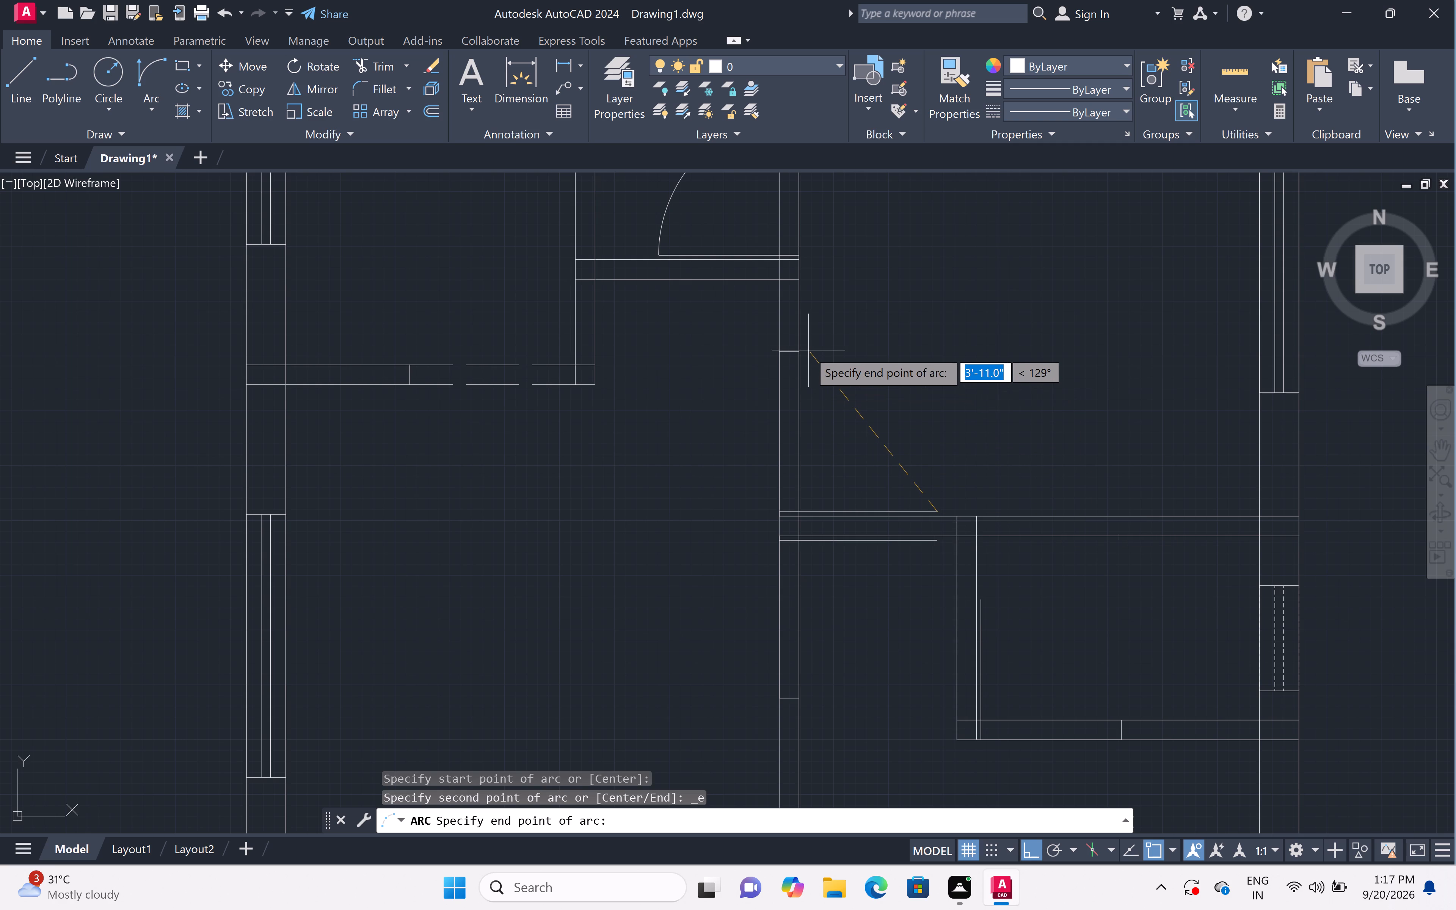
left_click(802, 350)
left_click(865, 313)
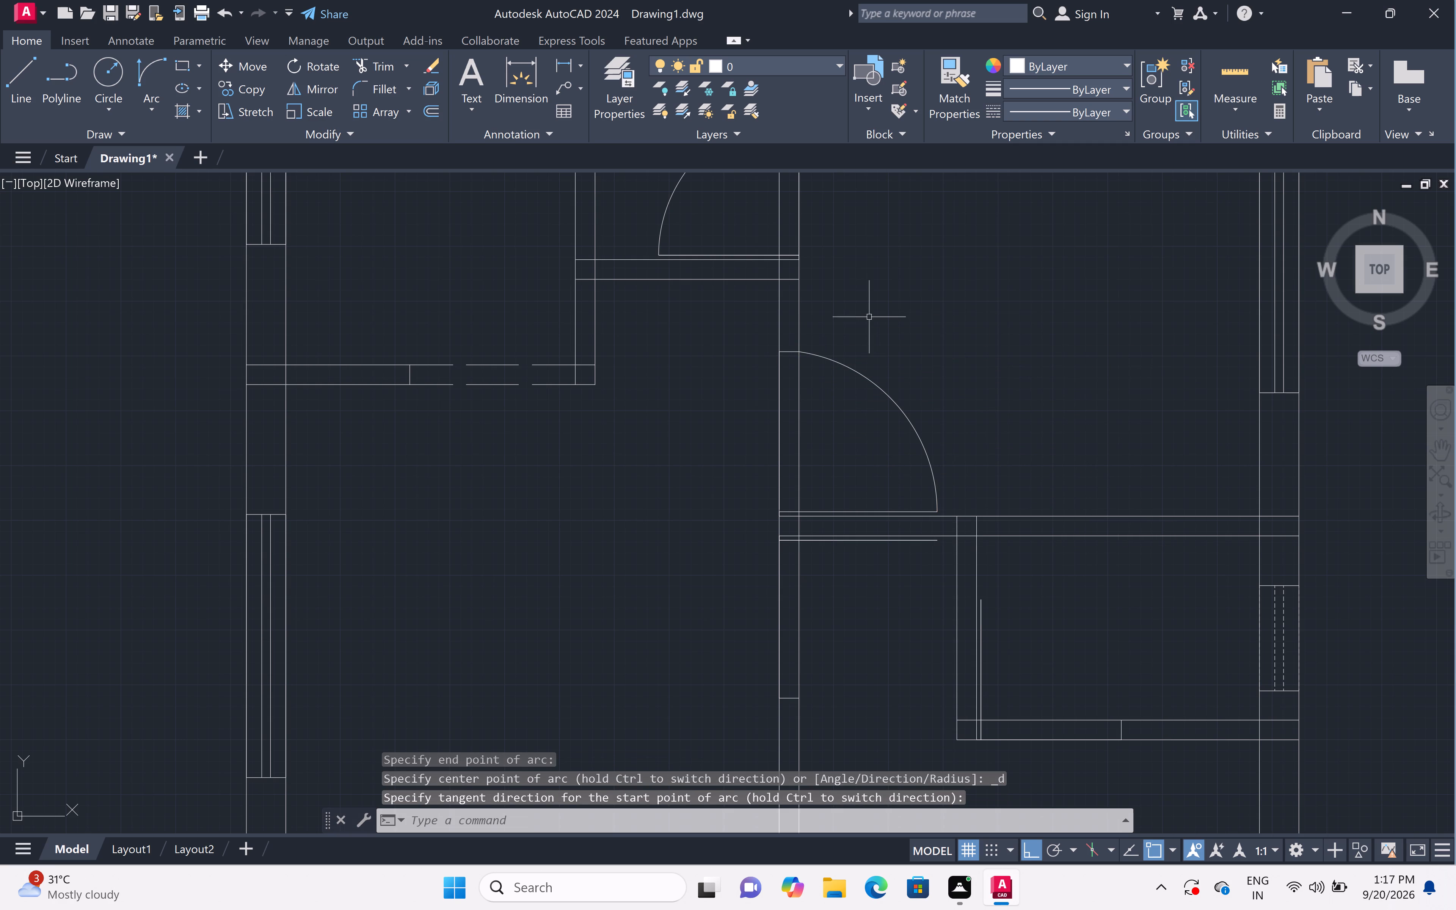
In the southeast room, draw a Start, End, Direction arc from the door line's east end to the south jamb's east end, tangent south.
scroll(893, 510, "down", 1)
scroll(901, 636, "up", 2)
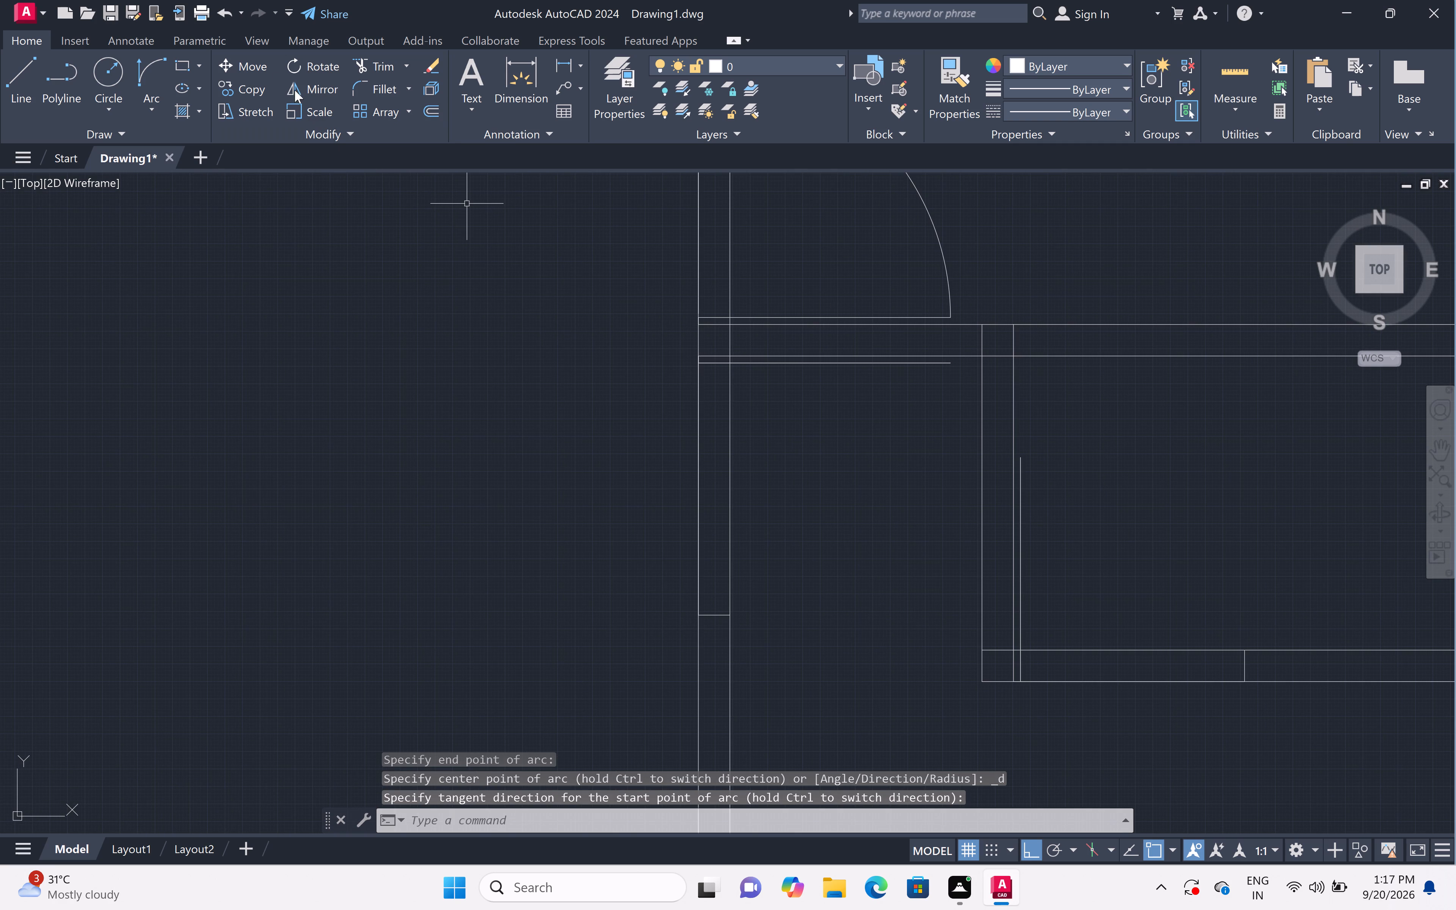
left_click(155, 106)
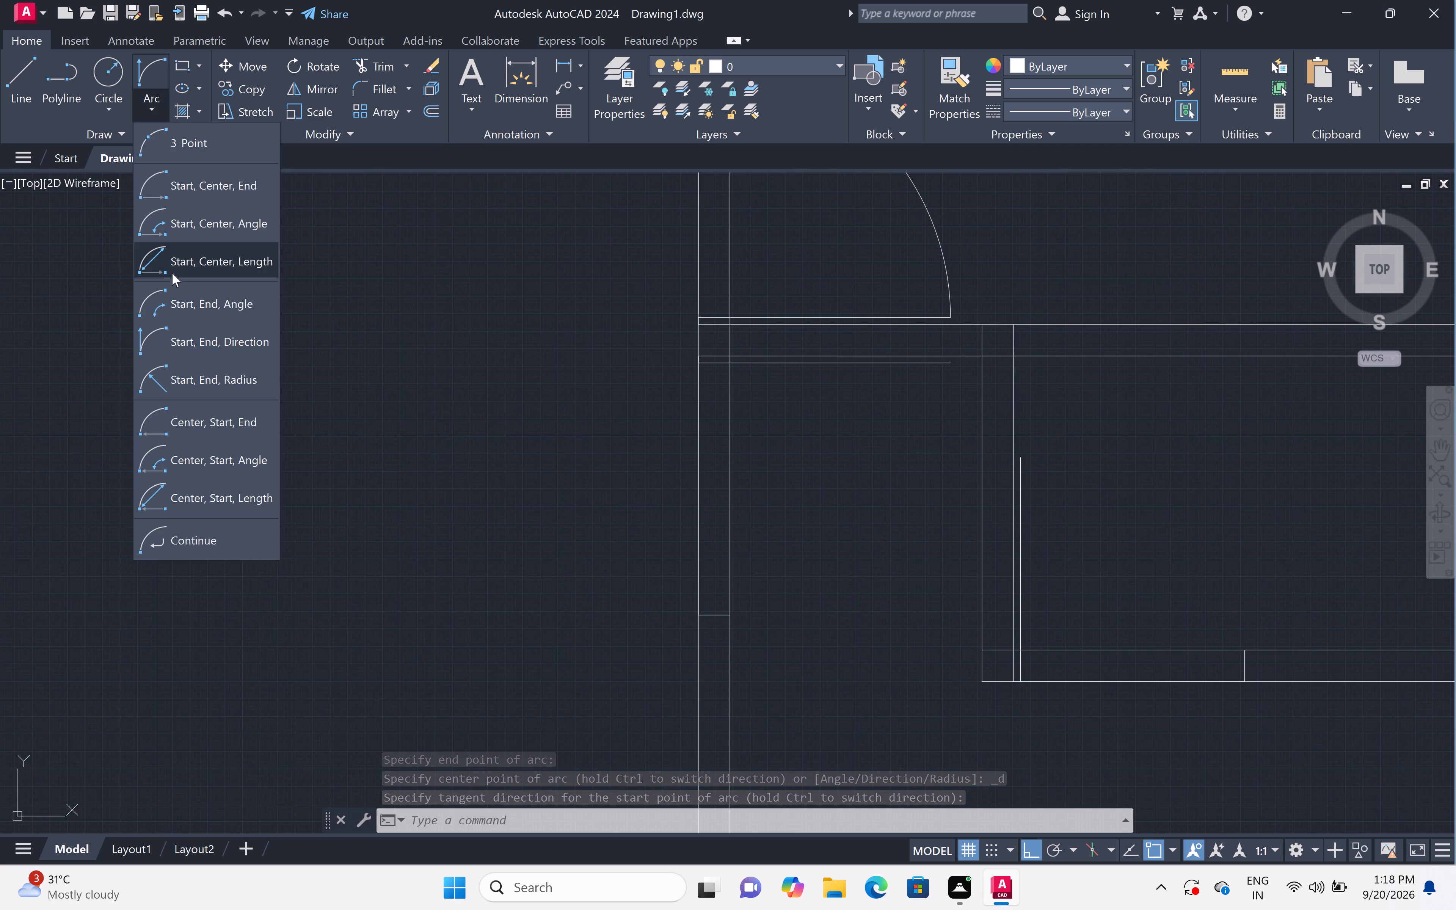
left_click(179, 337)
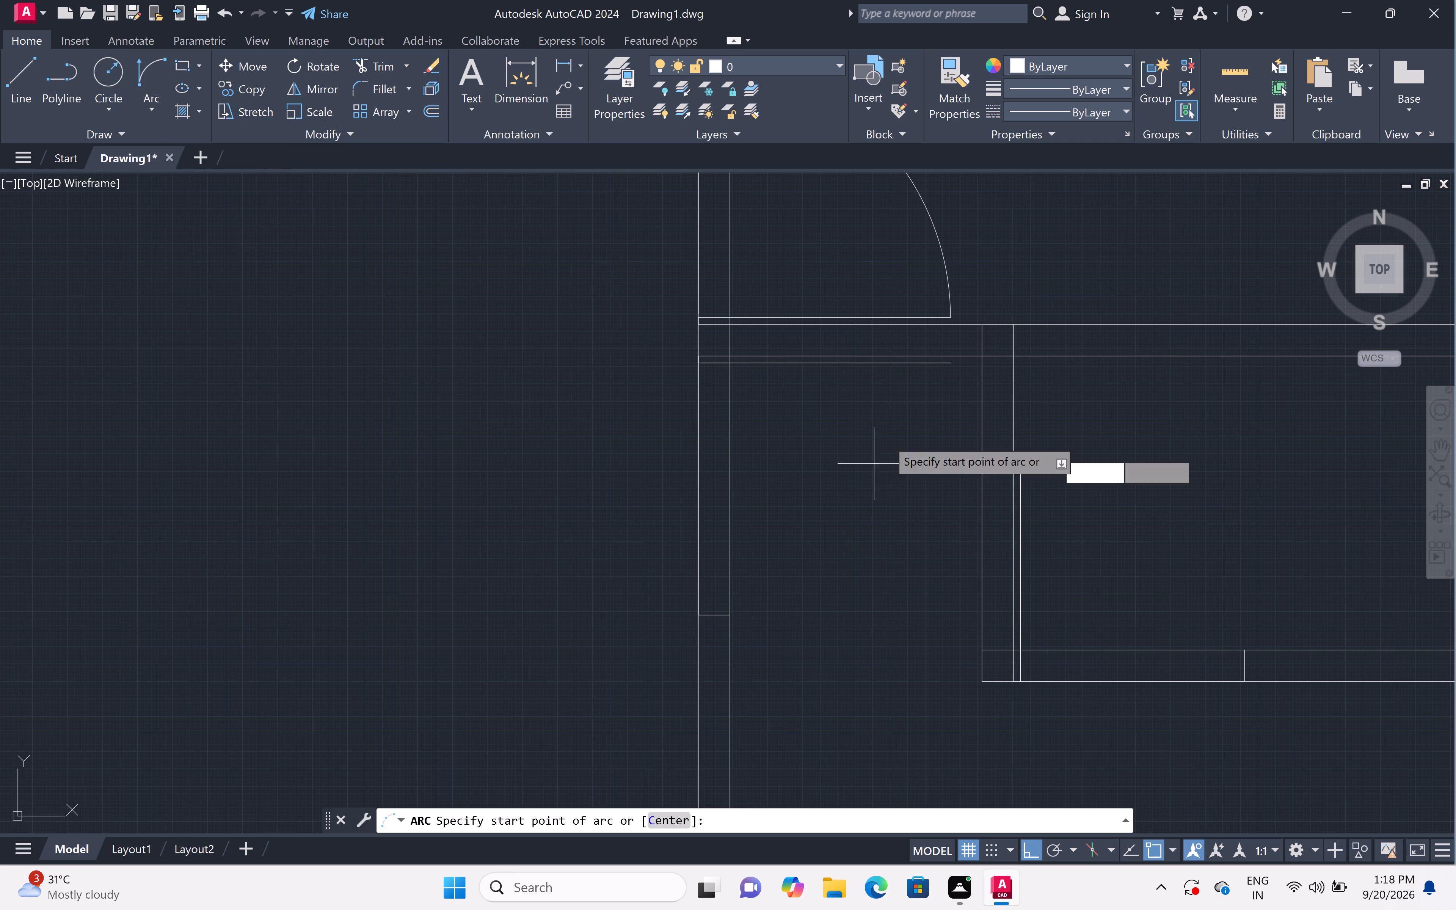
left_click(945, 369)
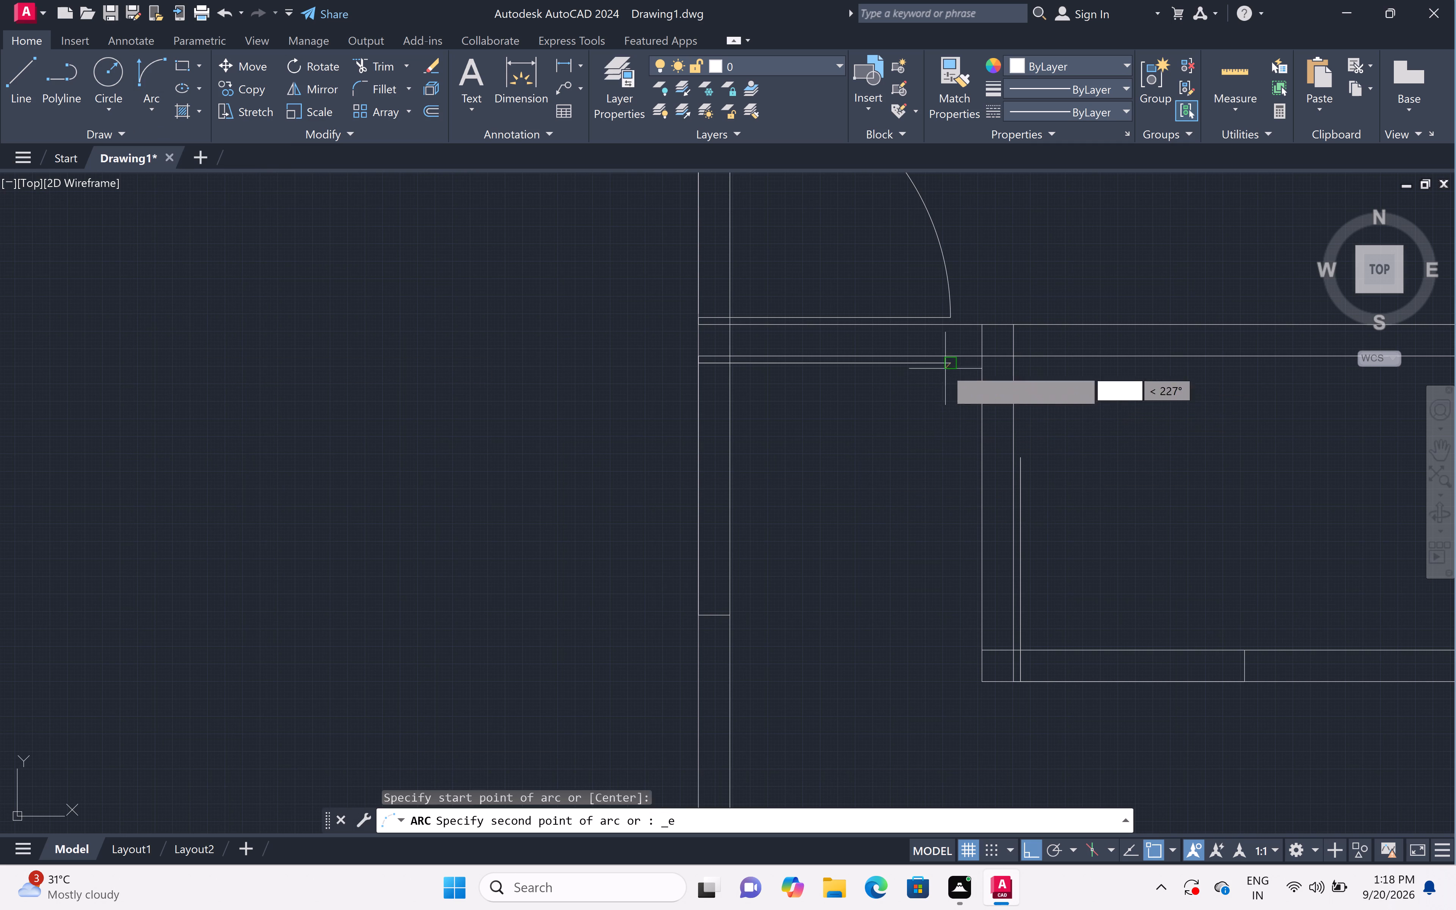
left_click(730, 619)
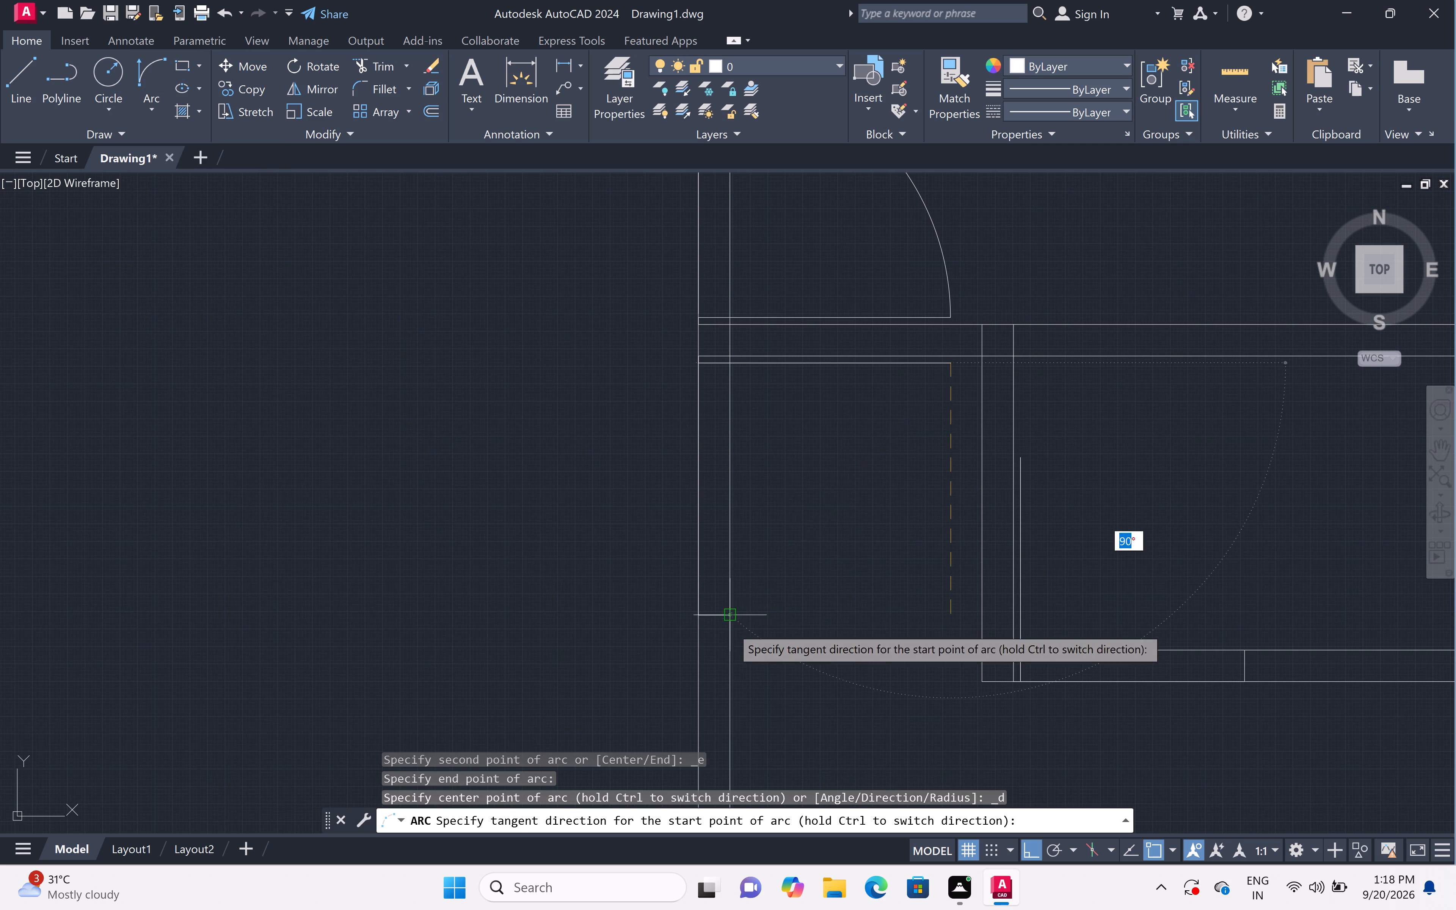
left_click(857, 777)
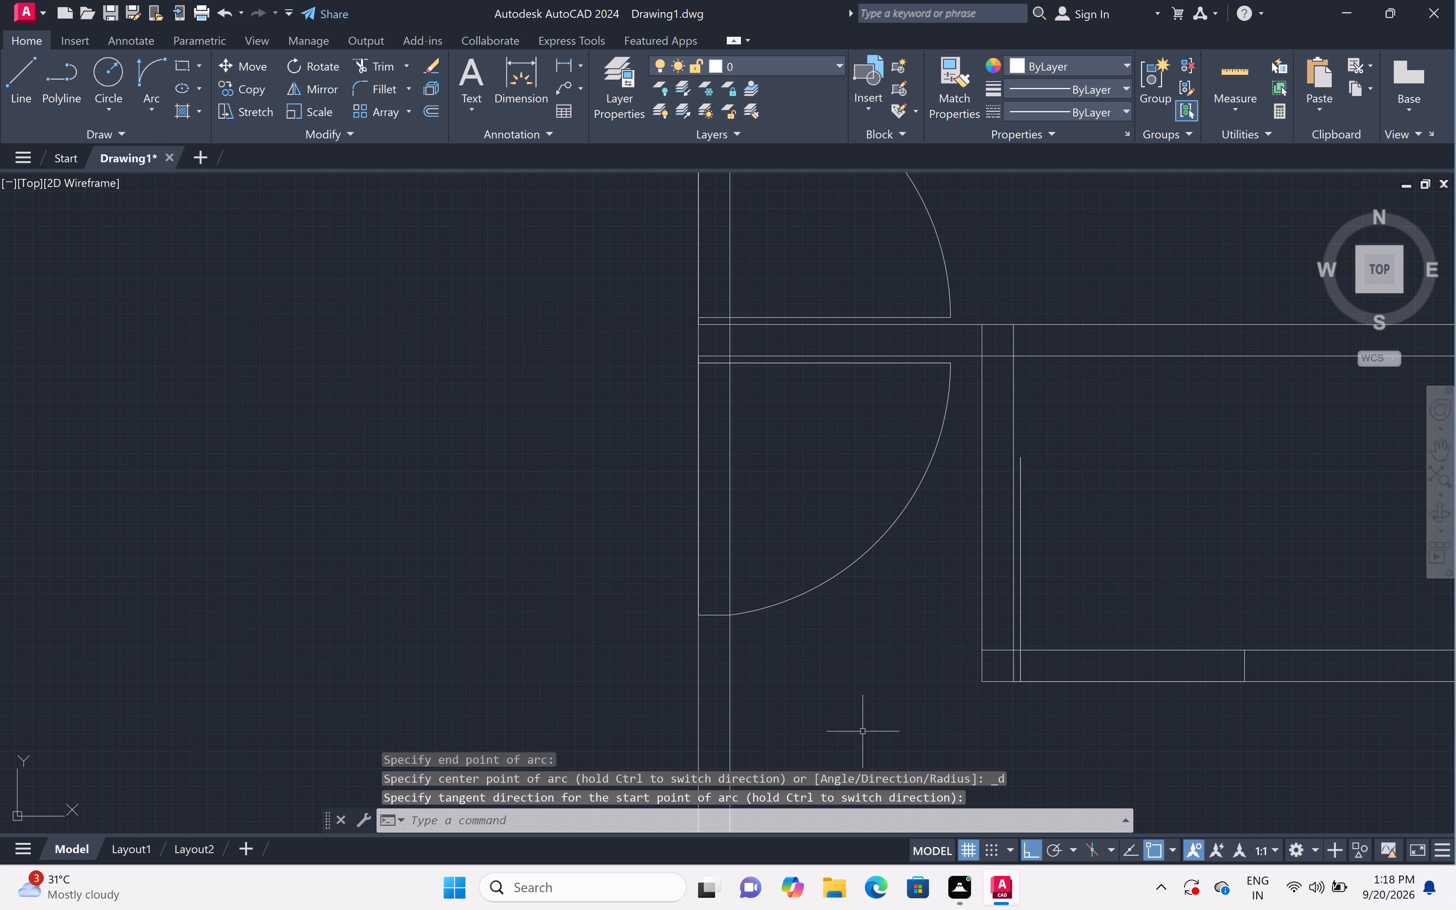
In the small east room, draw a Start, End, Direction arc from the door line's north end to the east jamb's north end, tangent east.
scroll(876, 623, "down", 3)
scroll(1043, 643, "up", 2)
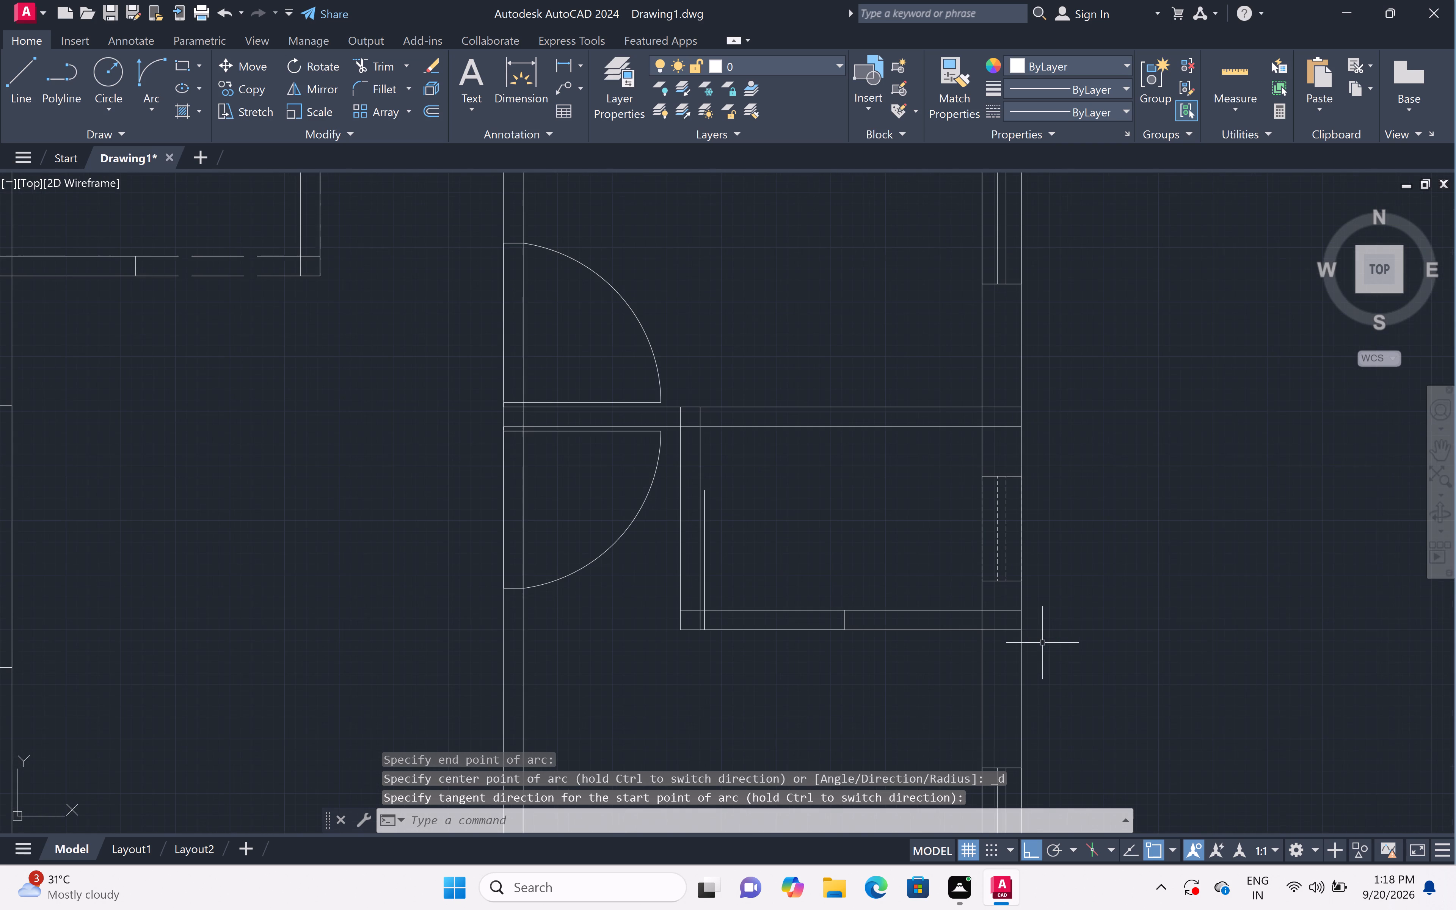
scroll(754, 717, "up", 2)
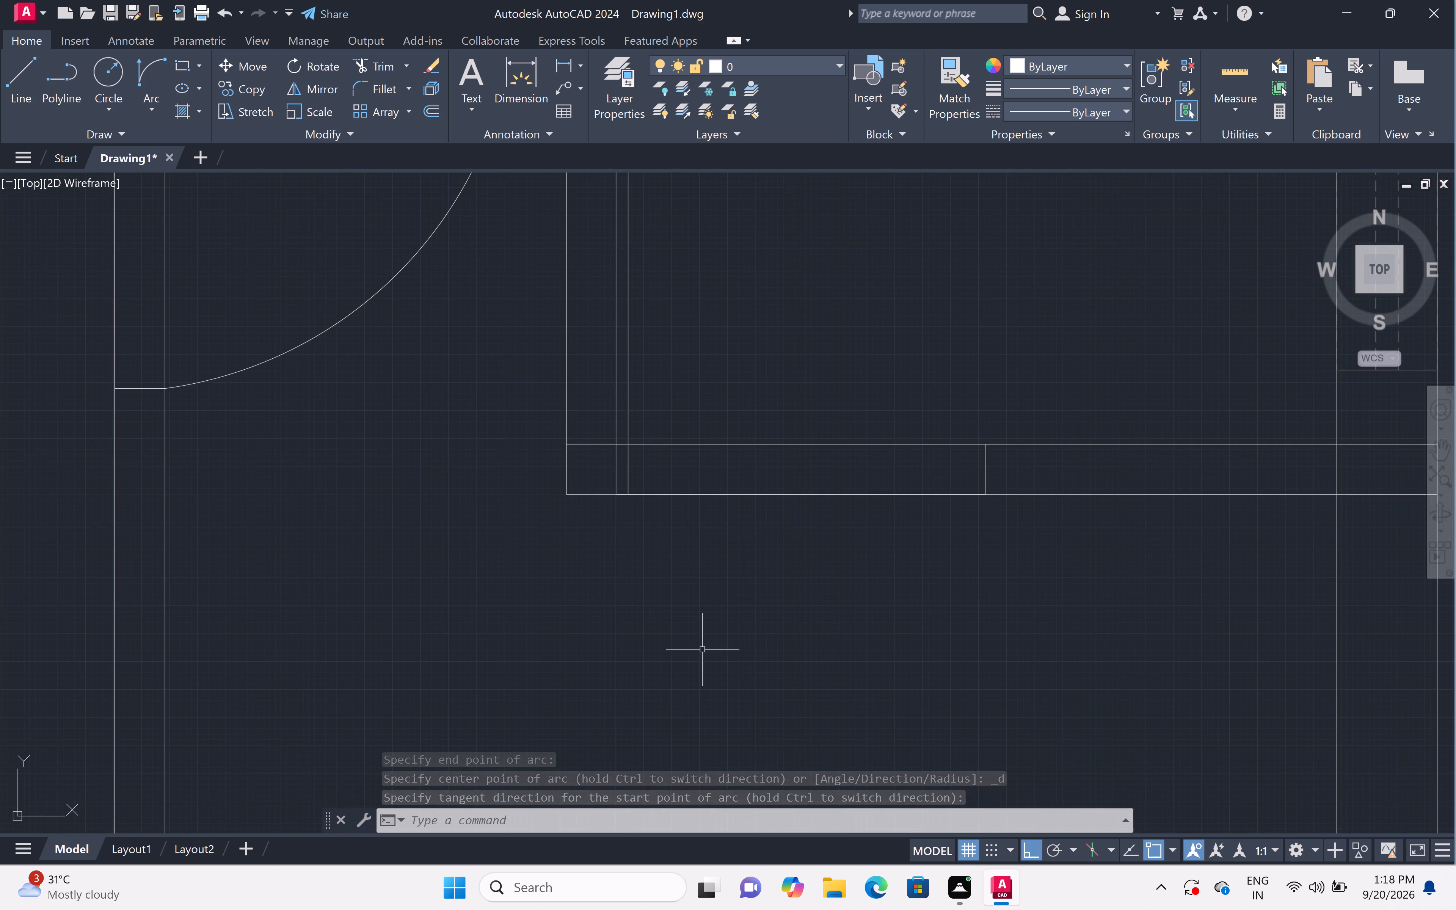
scroll(524, 478, "down", 1)
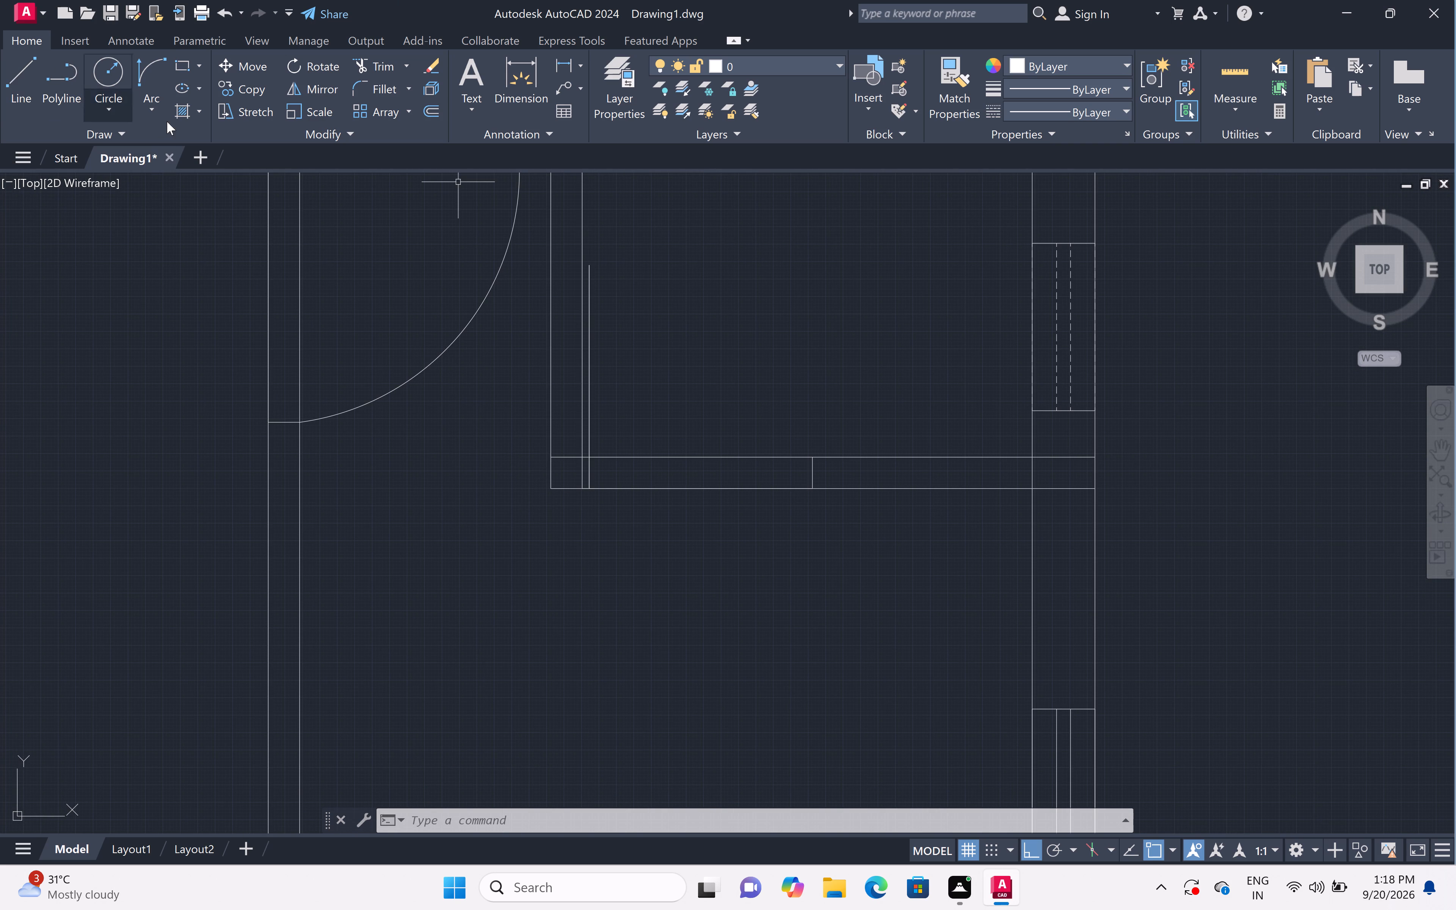
left_click(147, 108)
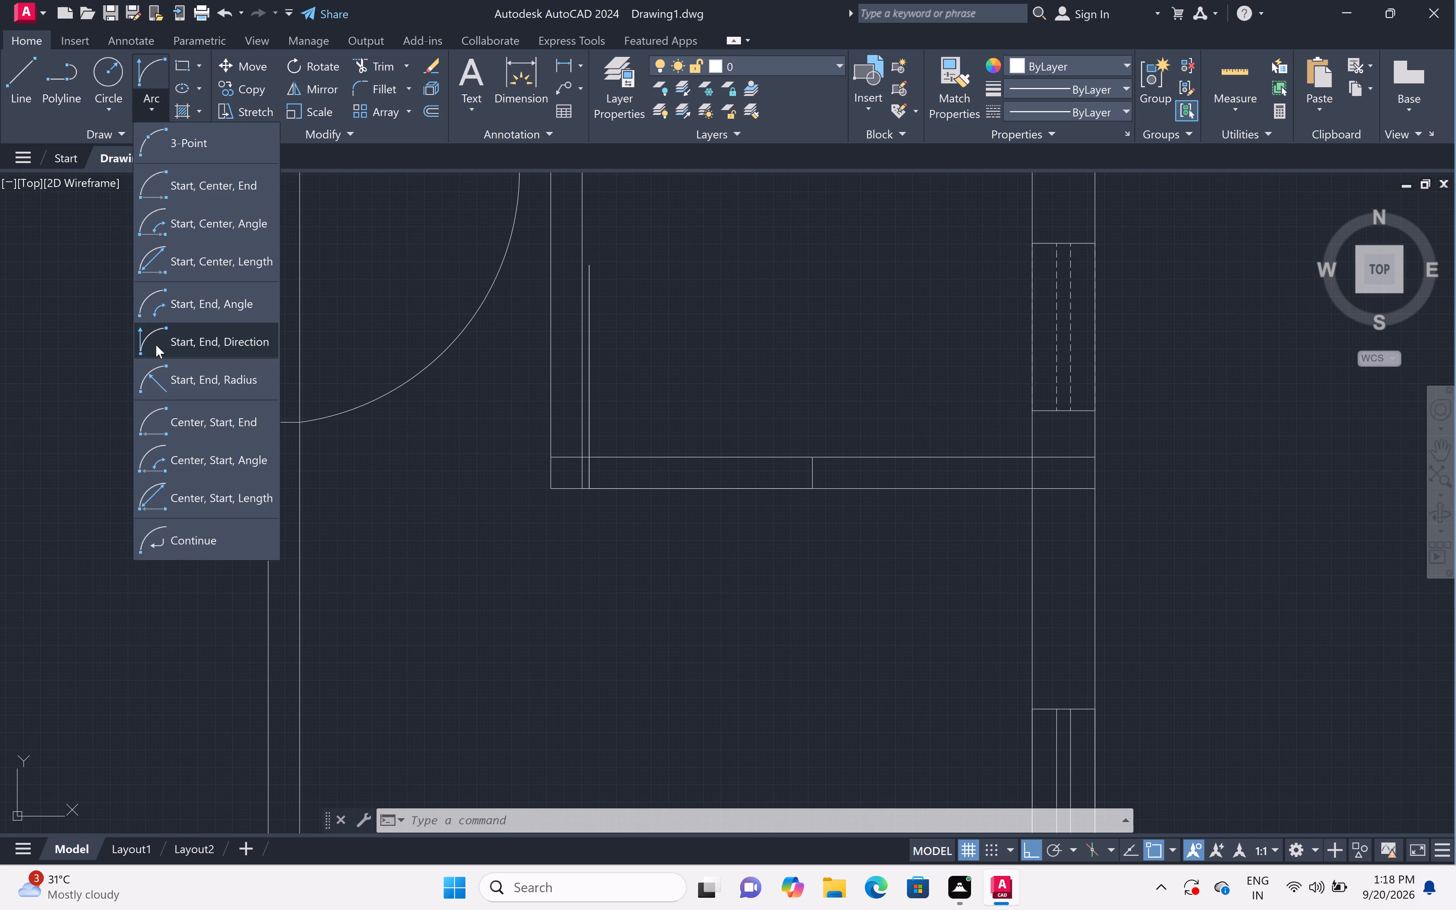
left_click(171, 339)
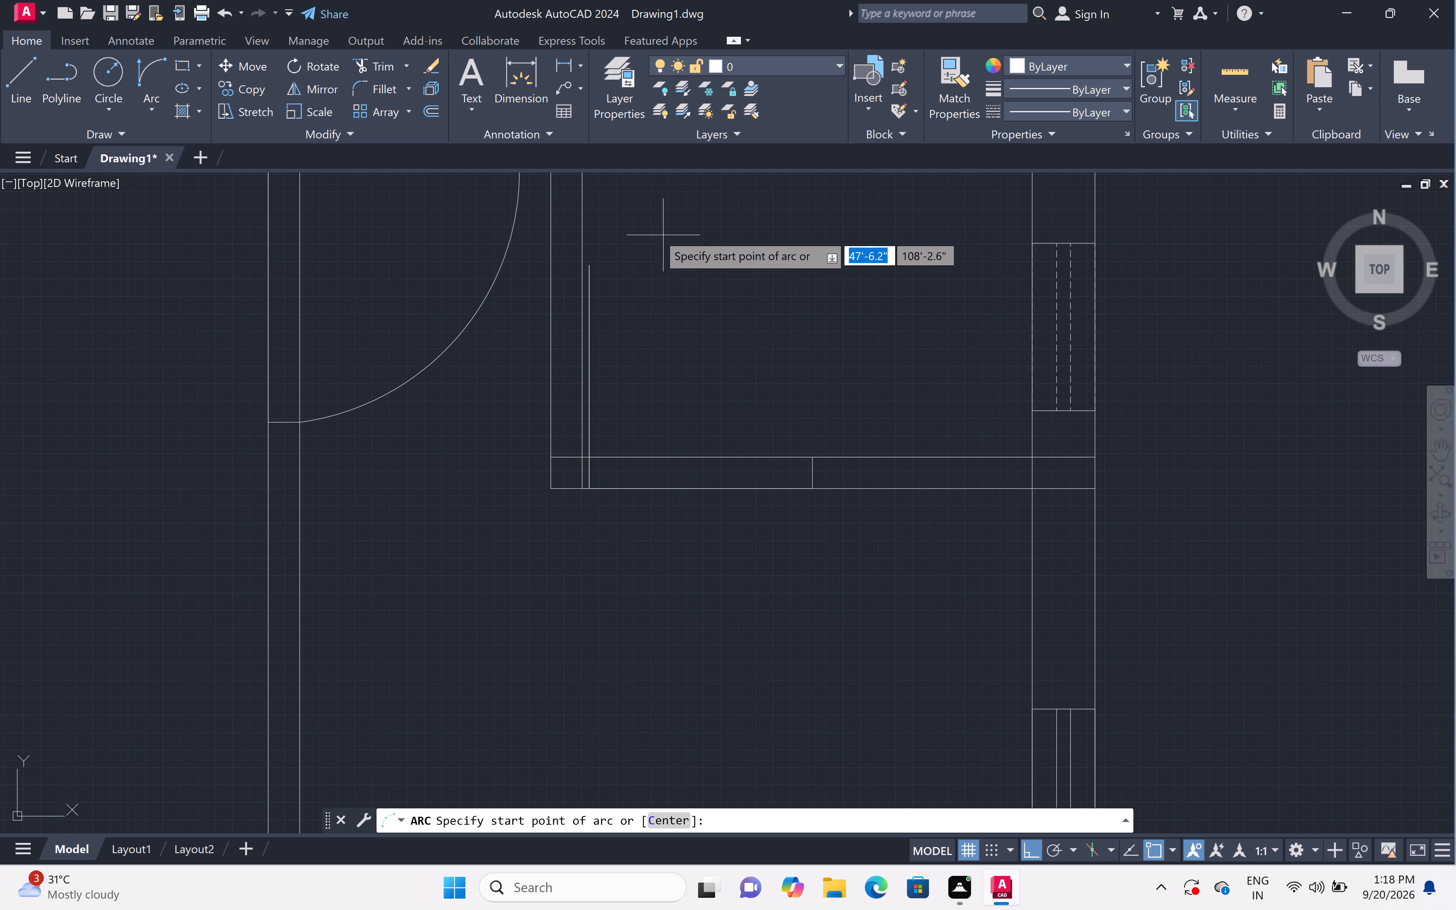
left_click(588, 265)
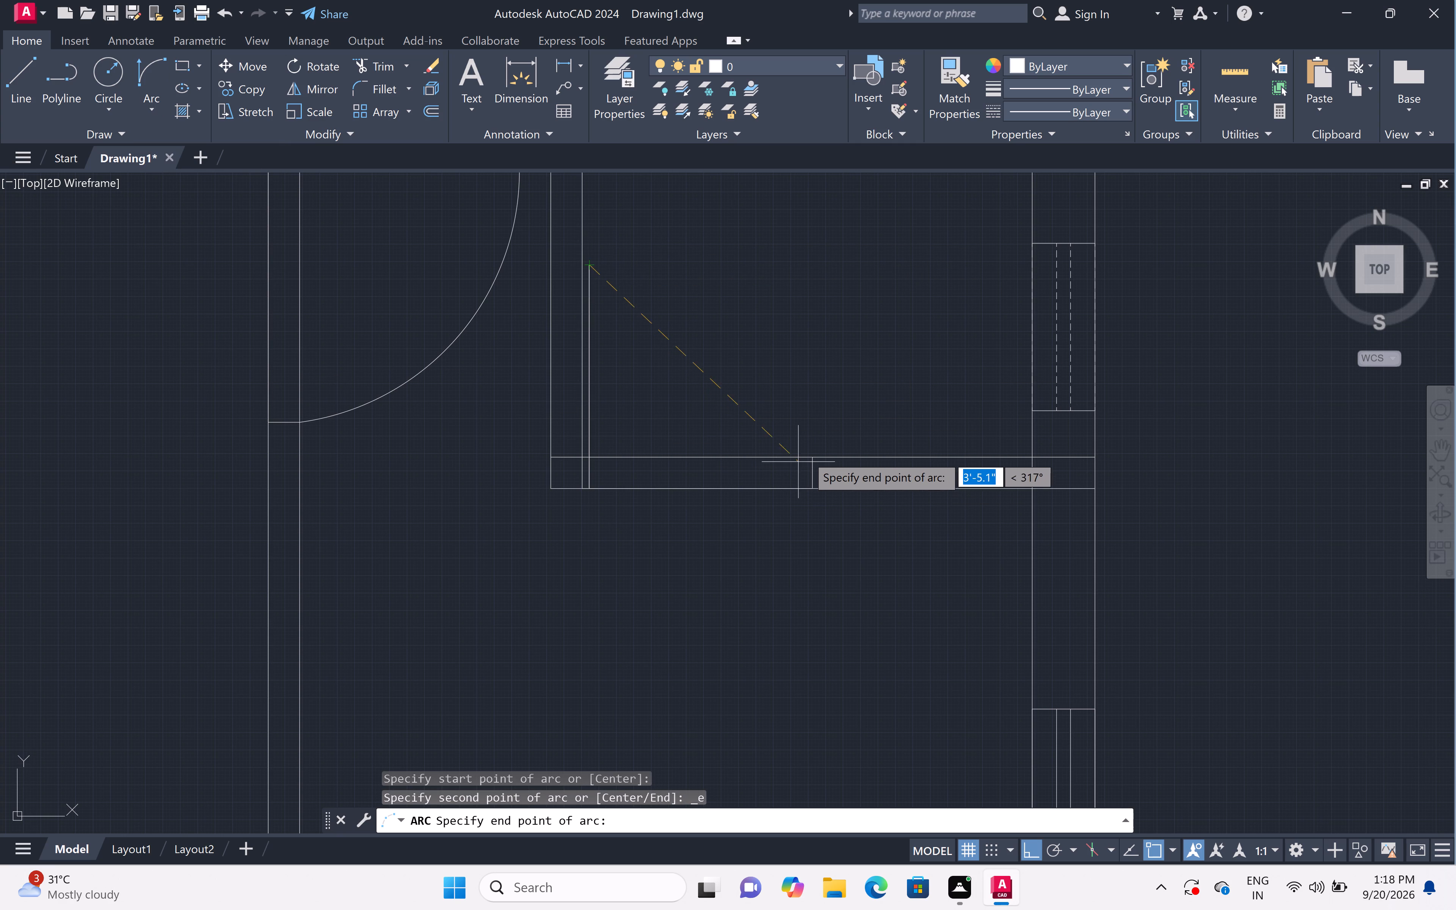
left_click(813, 457)
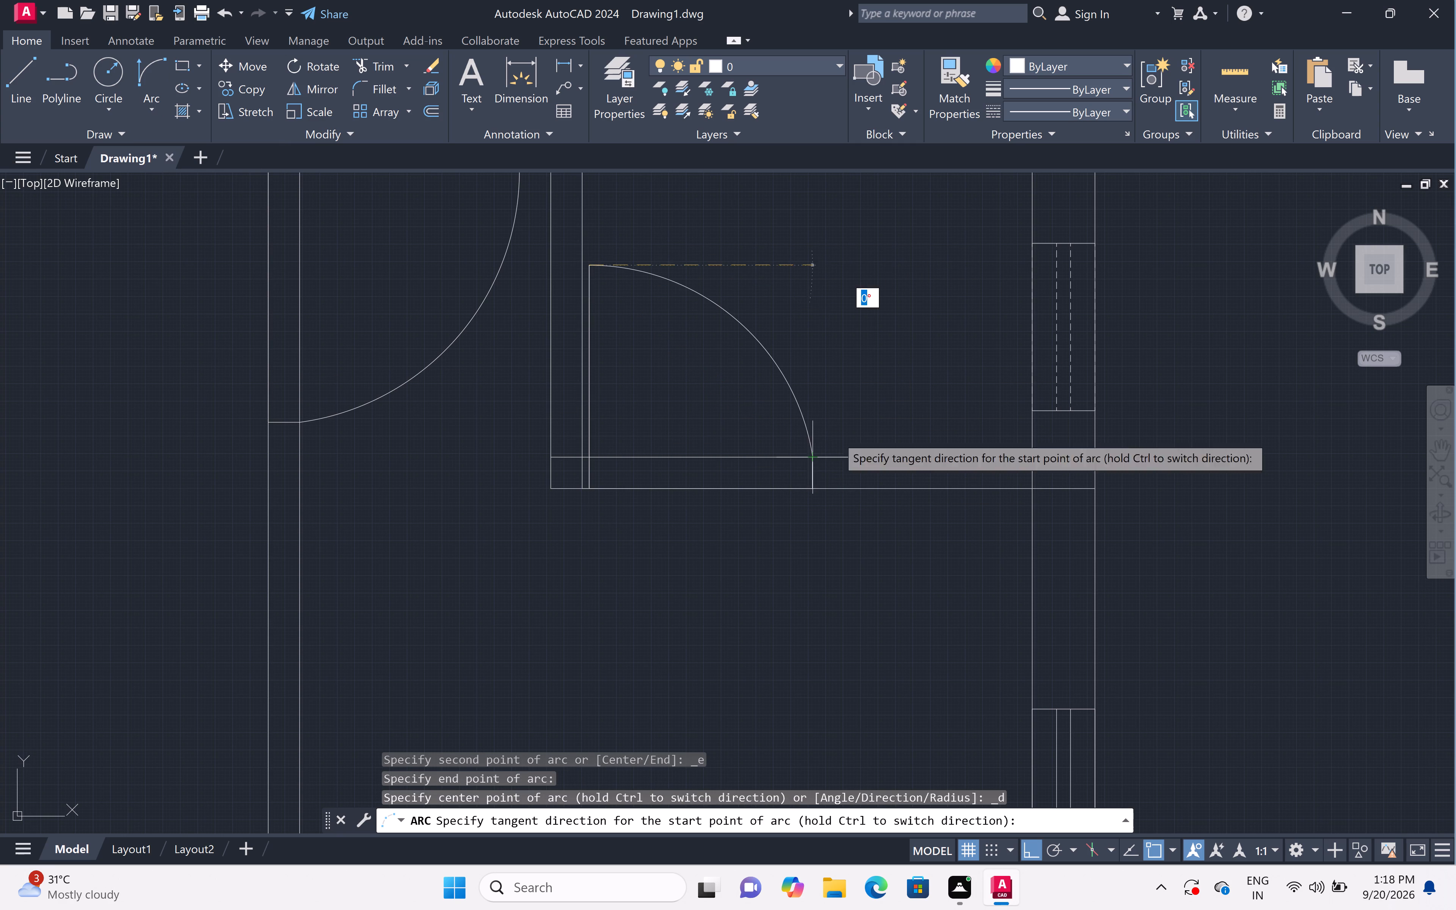
left_click(882, 405)
Begin a Start, End, Direction swing arc for a door in the wall north of the staircase and southwest room.
scroll(886, 401, "down", 4)
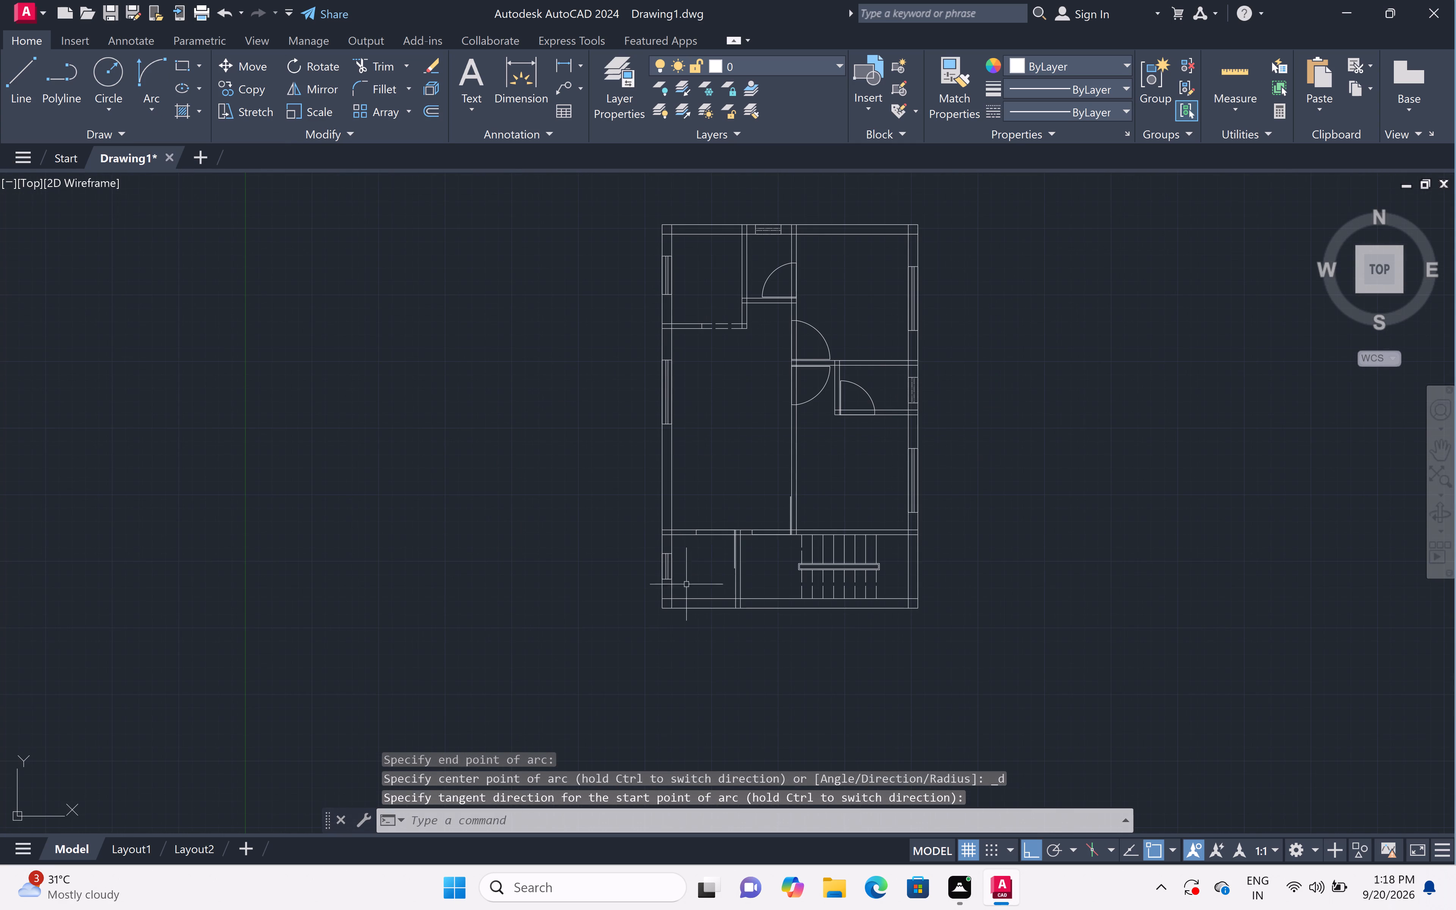
scroll(752, 531, "up", 4)
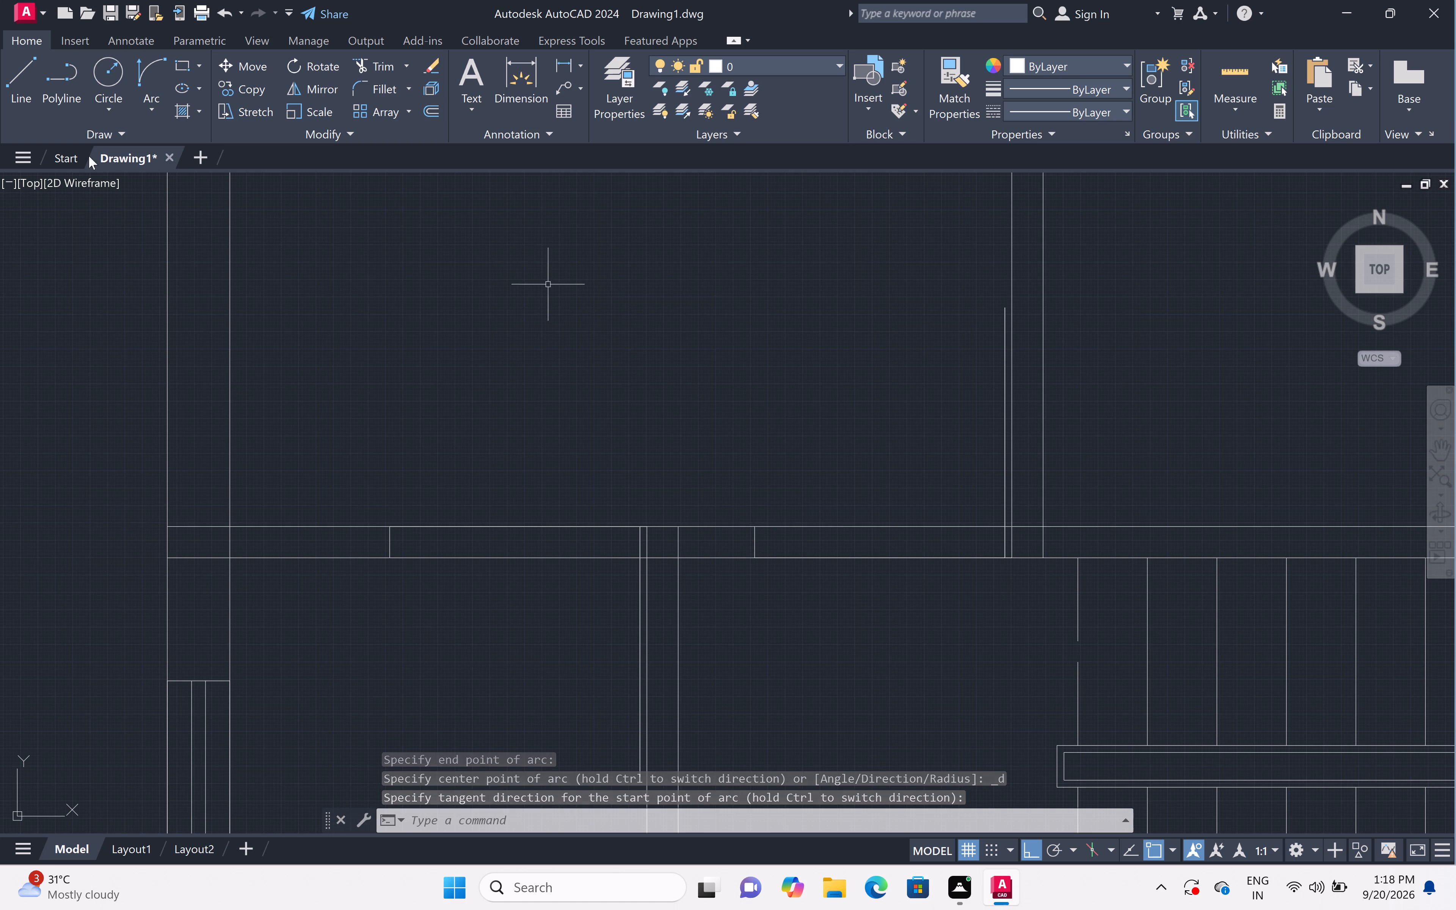
left_click(144, 107)
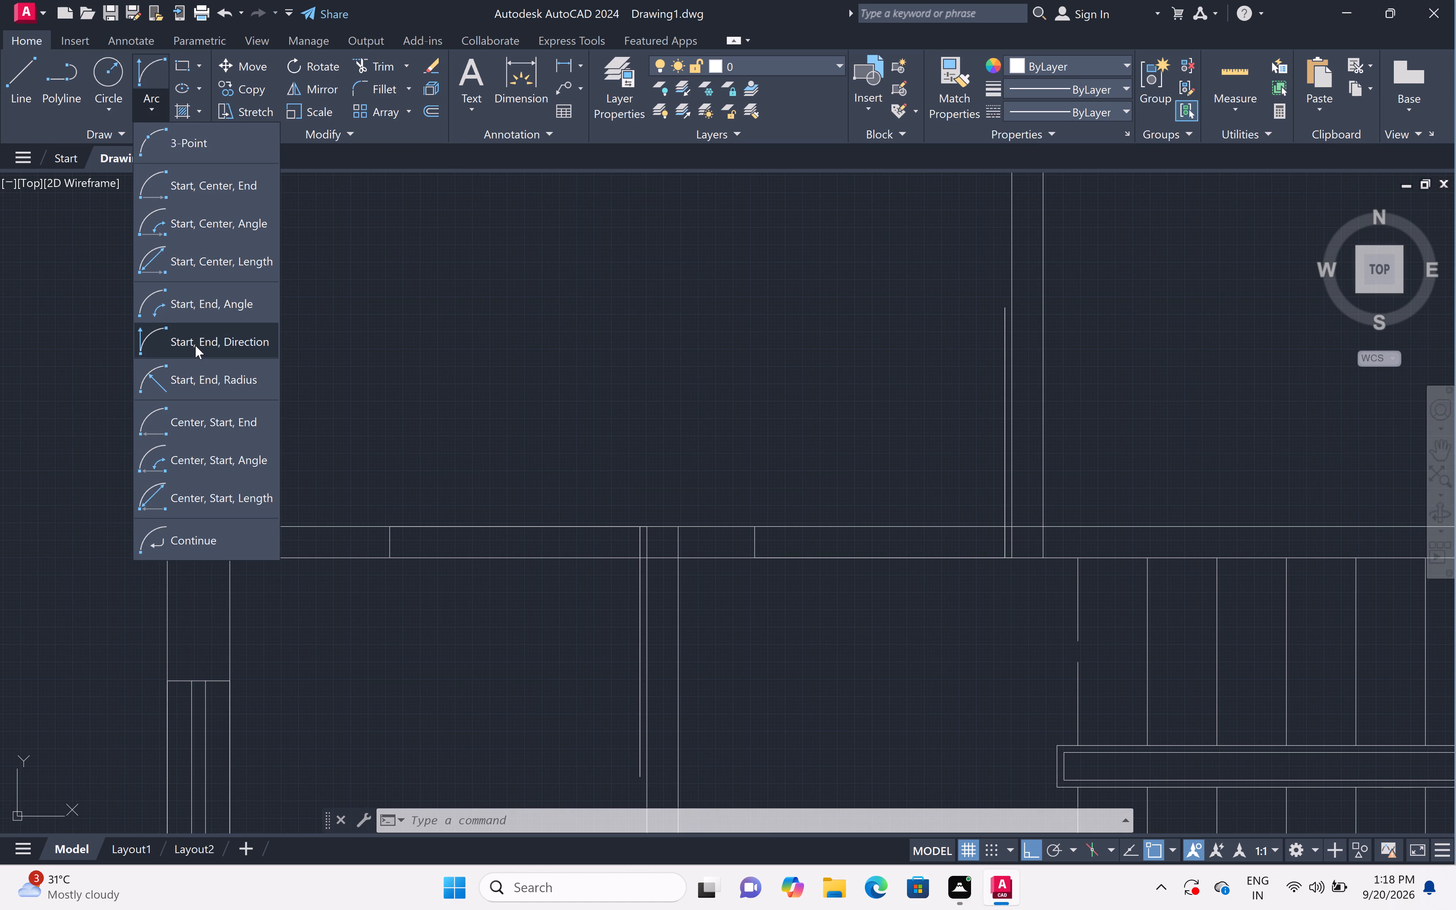
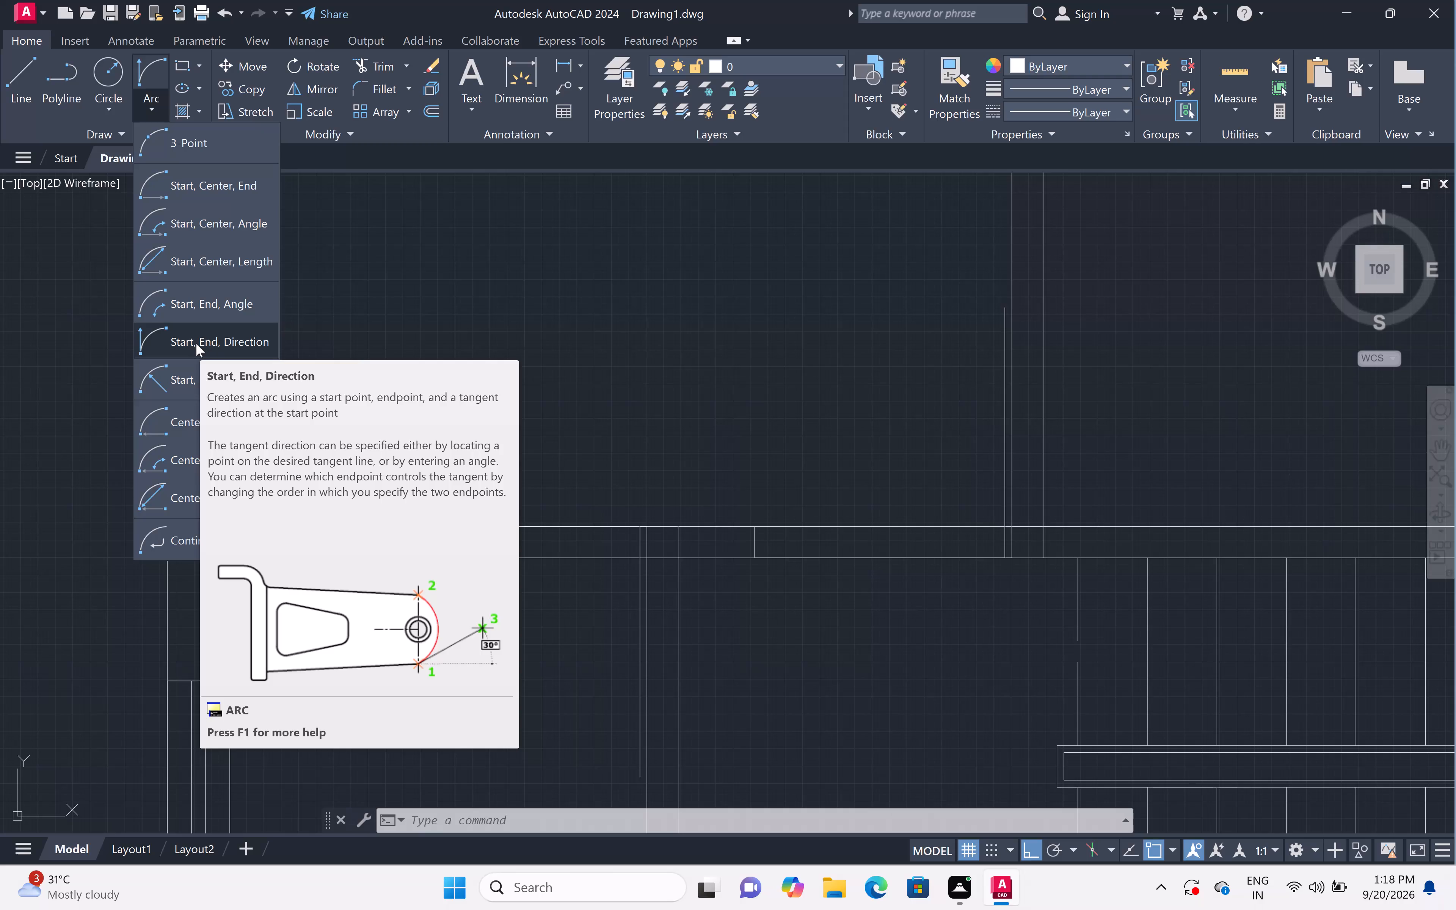
Draw a Start, End, Direction arc from the free end of the door leaf above the staircase wall to the opposite jamb.
left_click(174, 340)
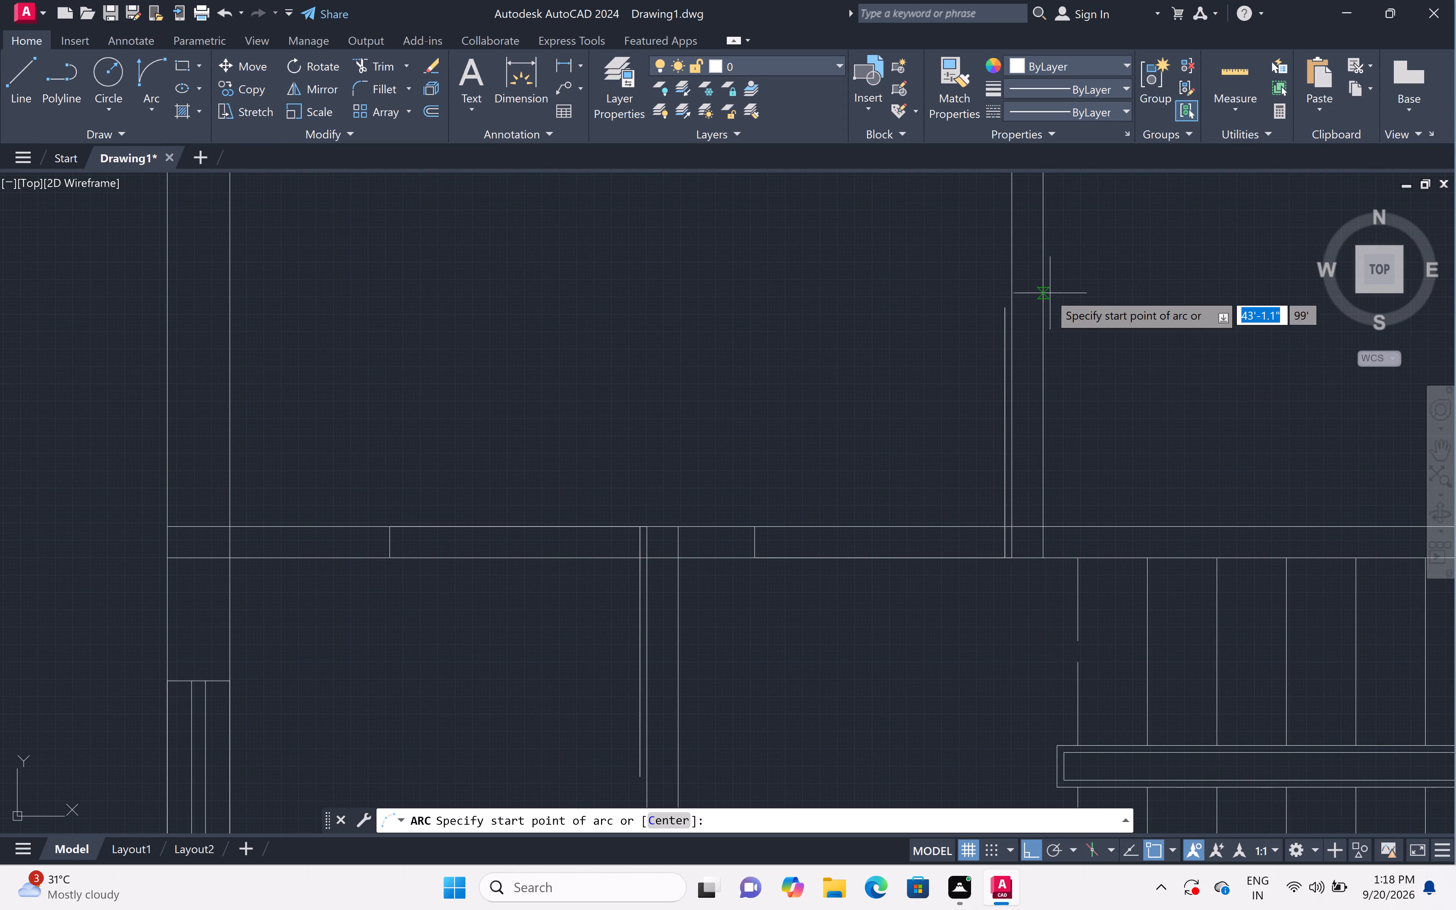
left_click(1003, 309)
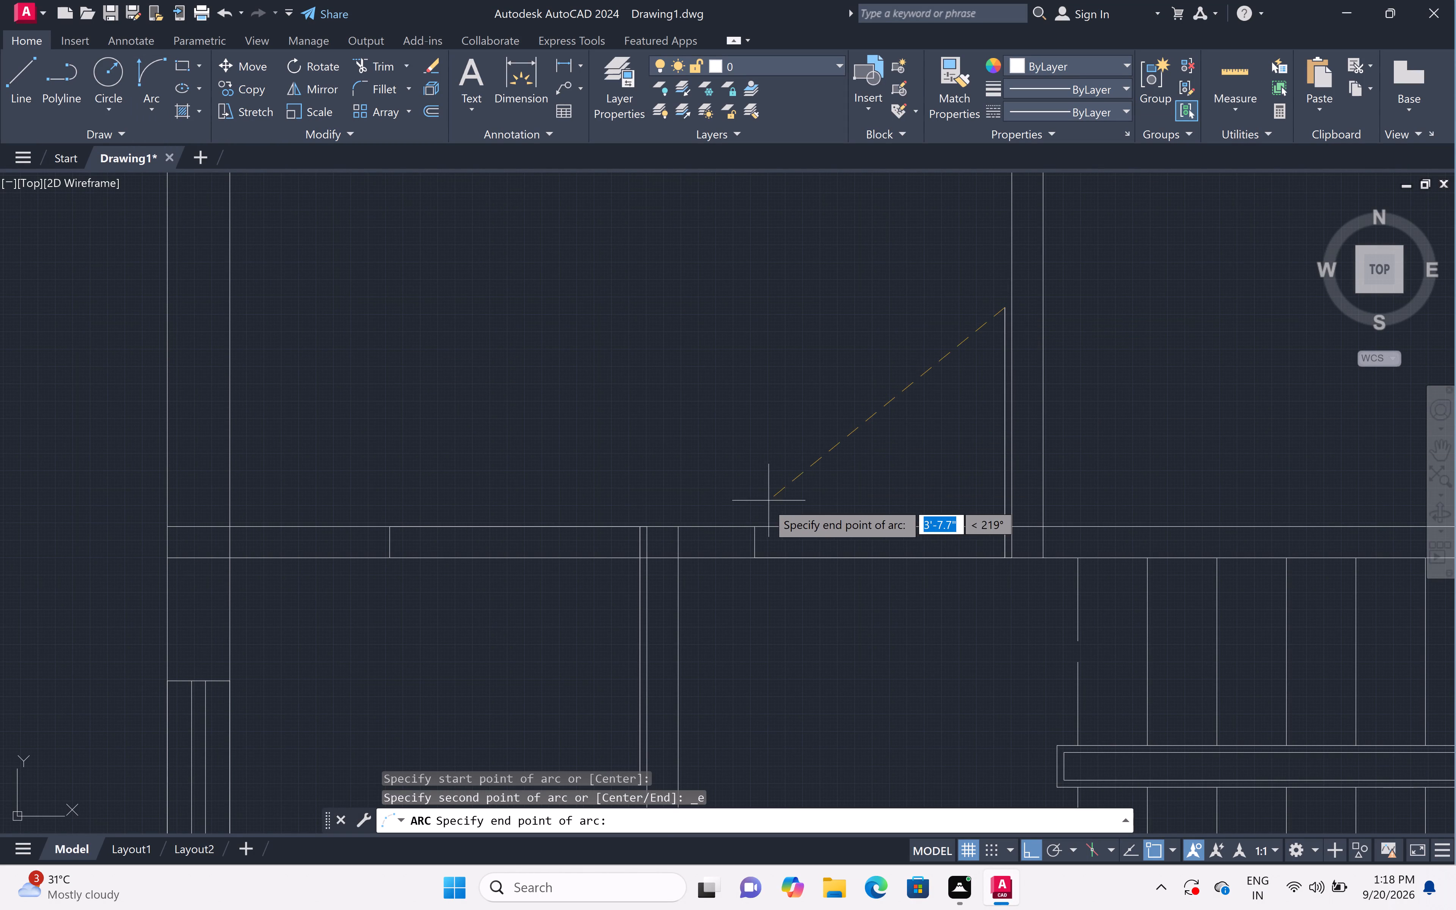
left_click(752, 527)
left_click(469, 457)
Draw a Start, End, Direction arc from the lower-left room's door leaf end to the opposite jamb as its door swing.
scroll(488, 440, "down", 2)
scroll(456, 587, "up", 2)
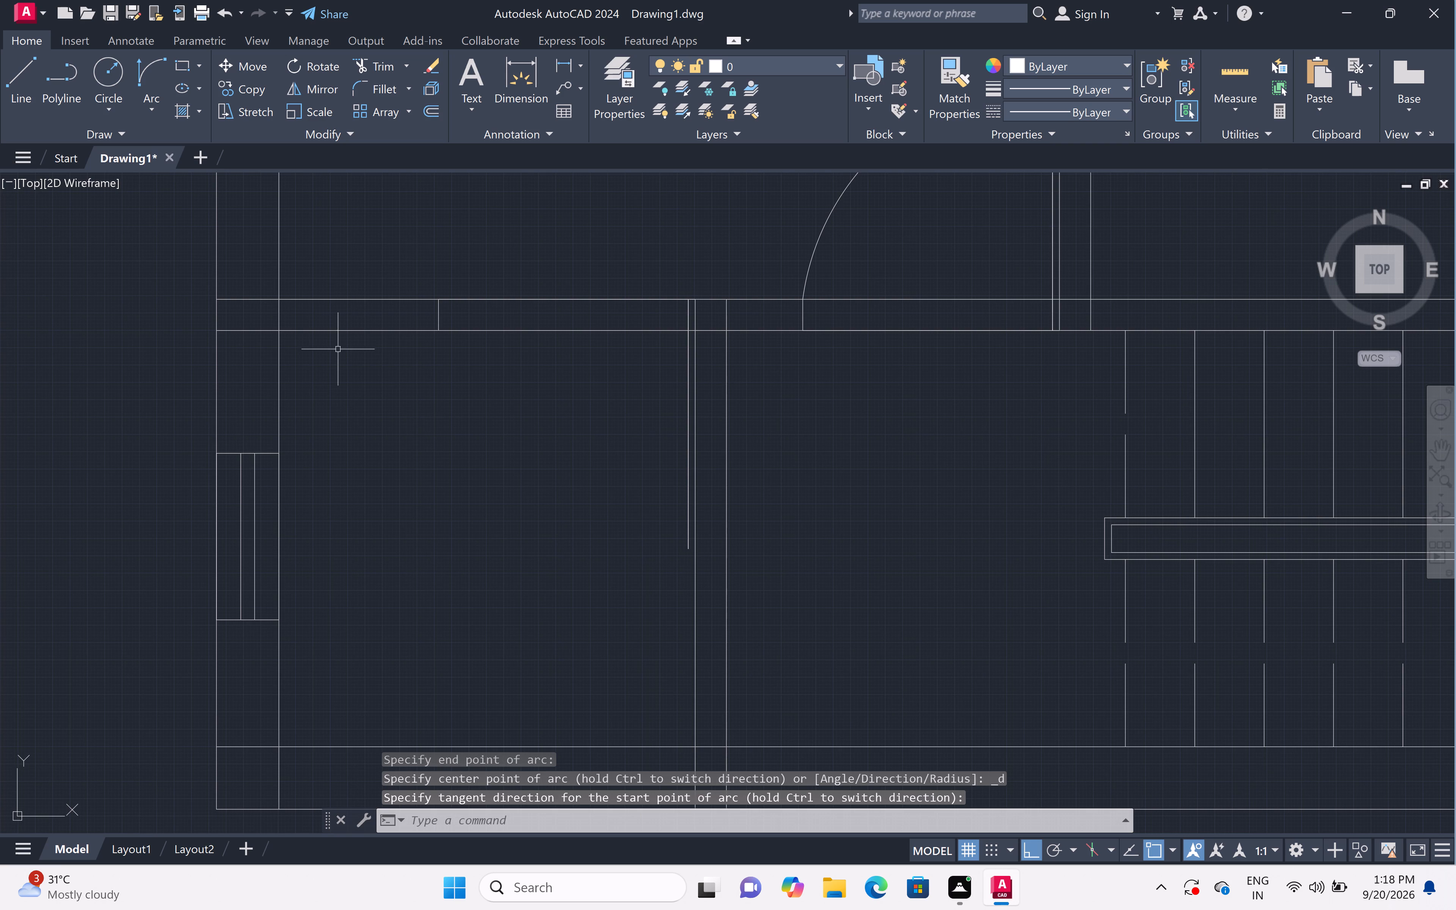
left_click(149, 111)
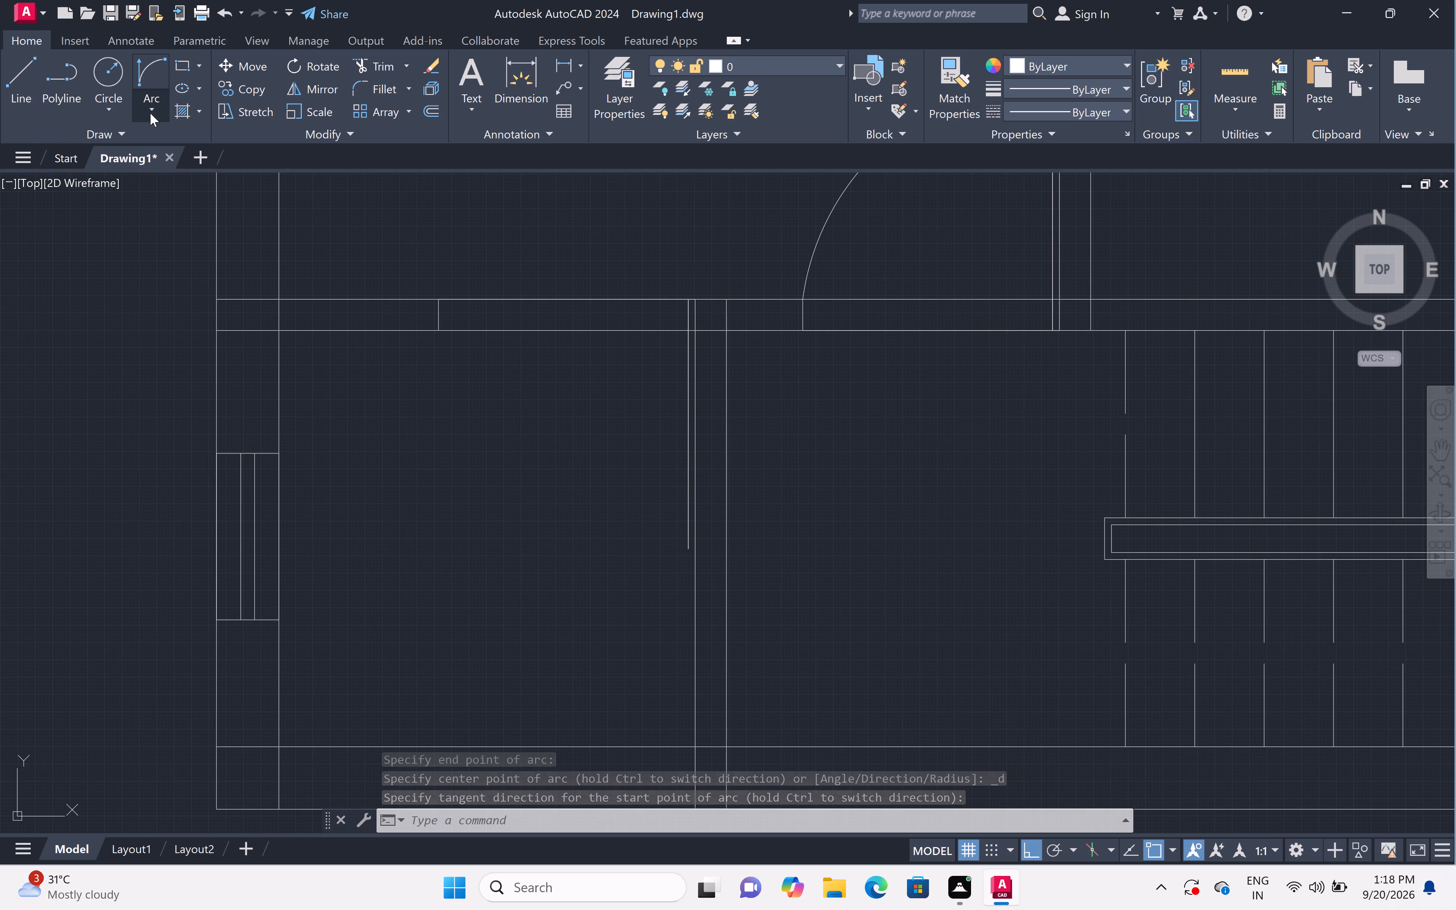
left_click(195, 335)
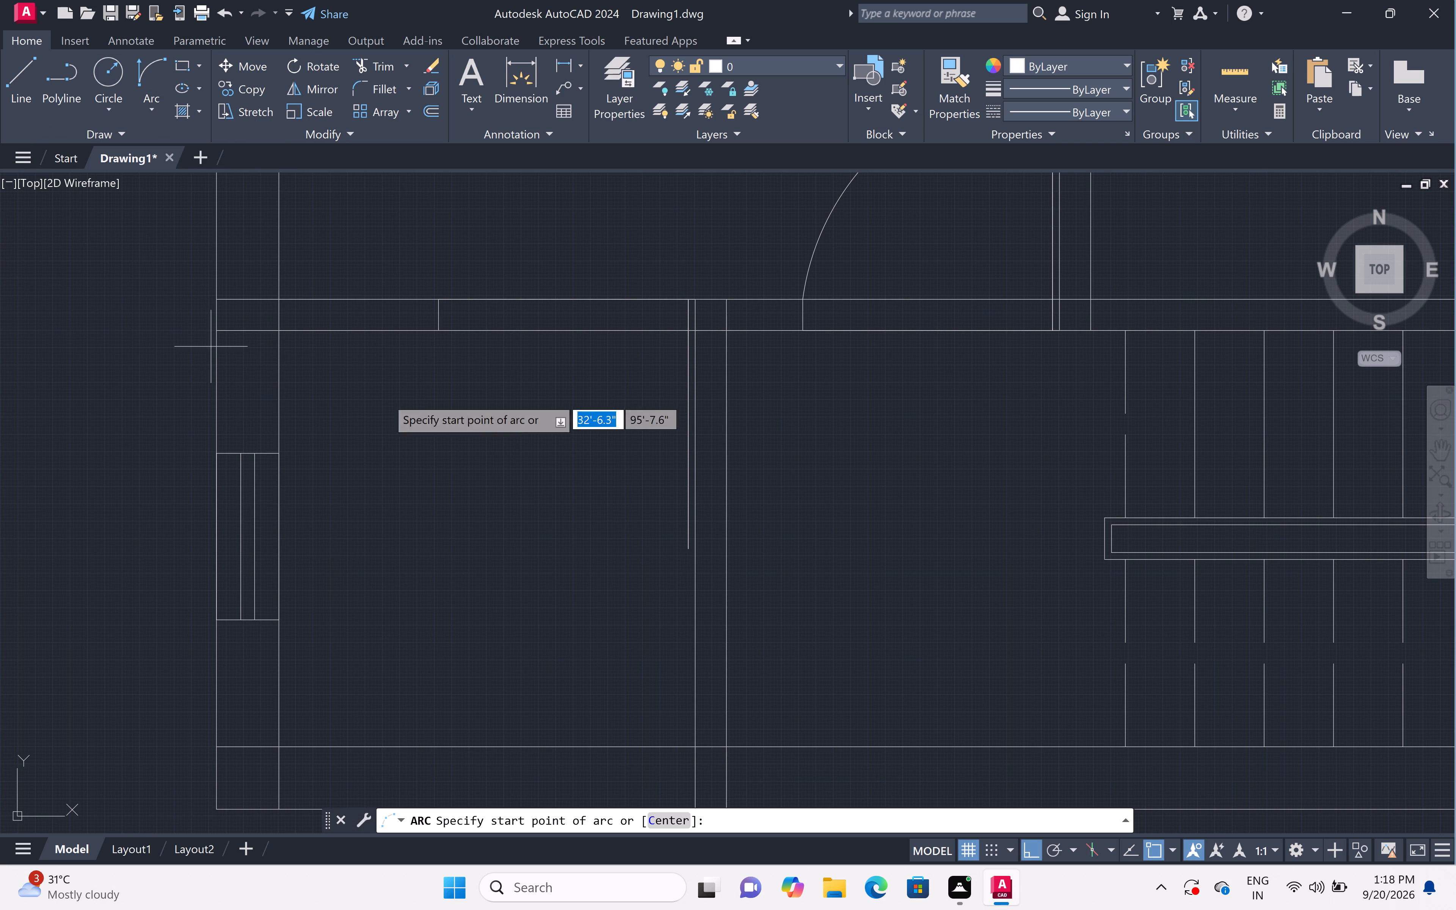
left_click(688, 552)
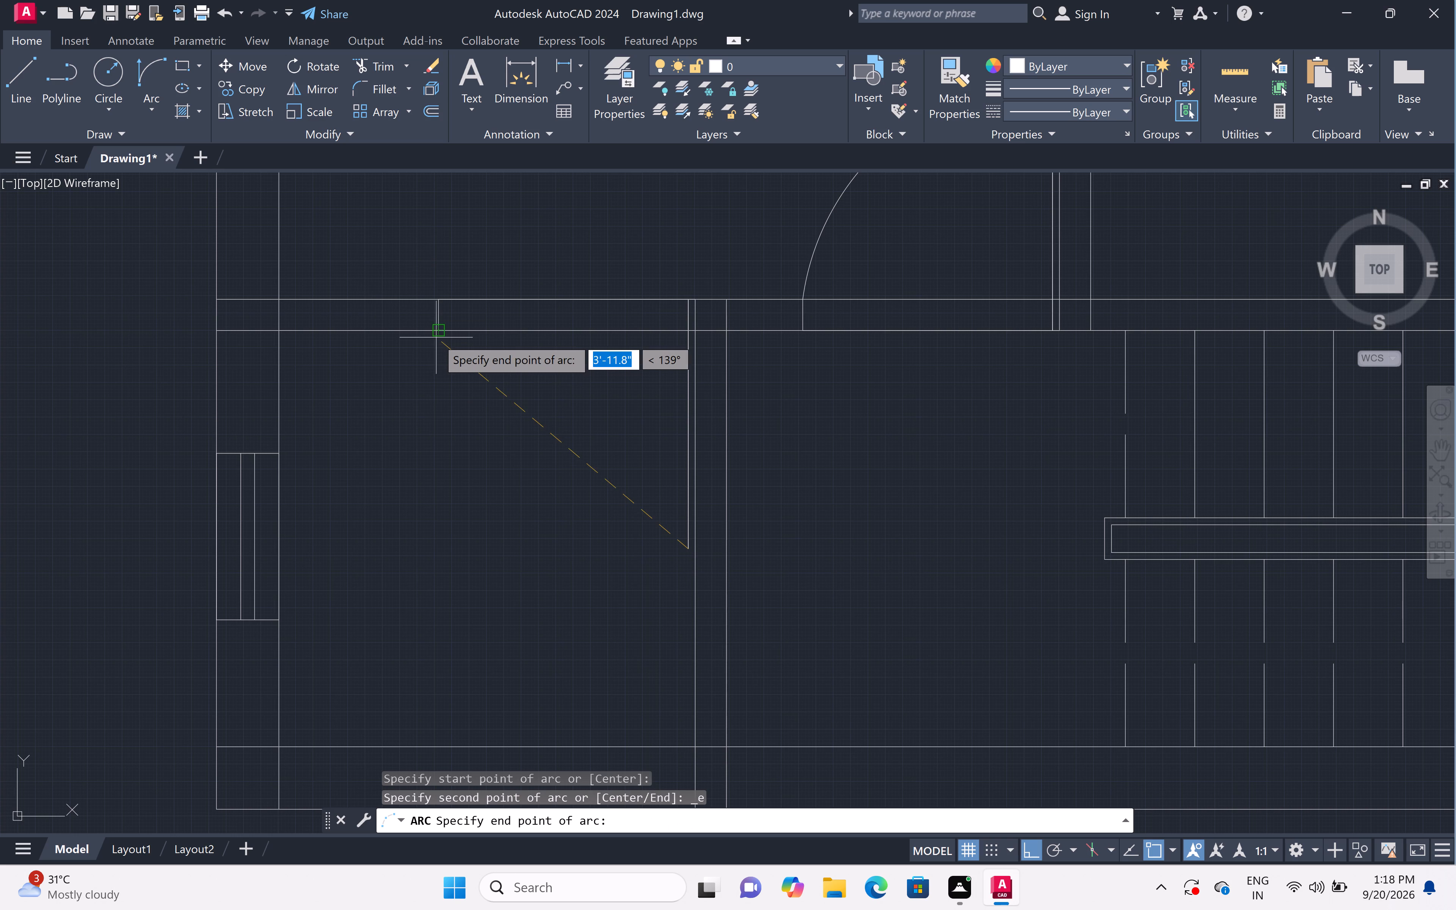
left_click(438, 329)
left_click(347, 389)
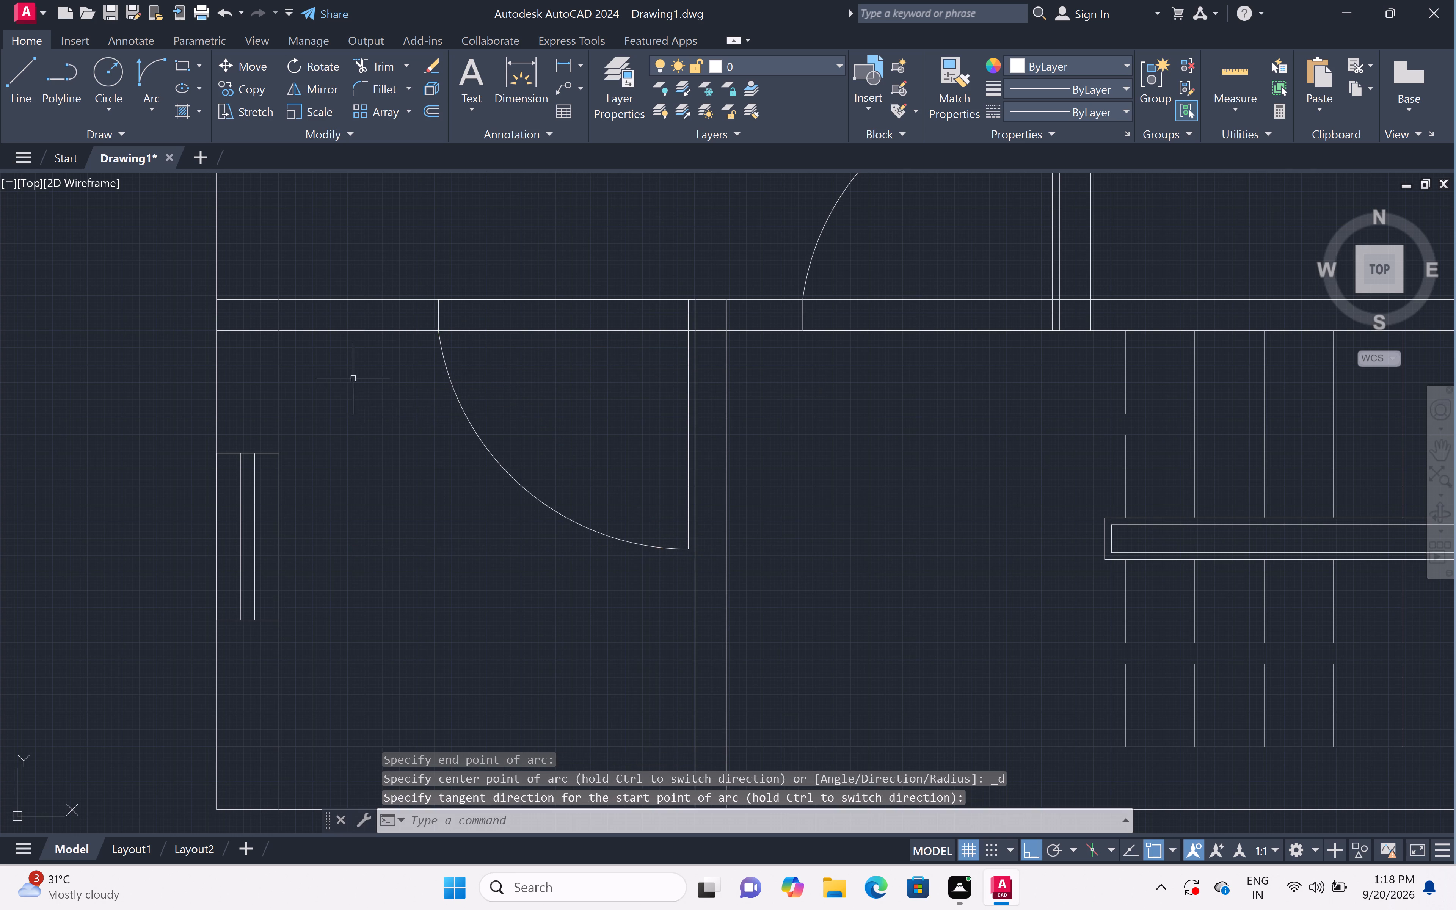
Offset the leaf line of the uppermost door by 1" toward its swing side to give the leaf thickness.
scroll(356, 375, "down", 5)
middle_click_drag(390, 264, 393, 303)
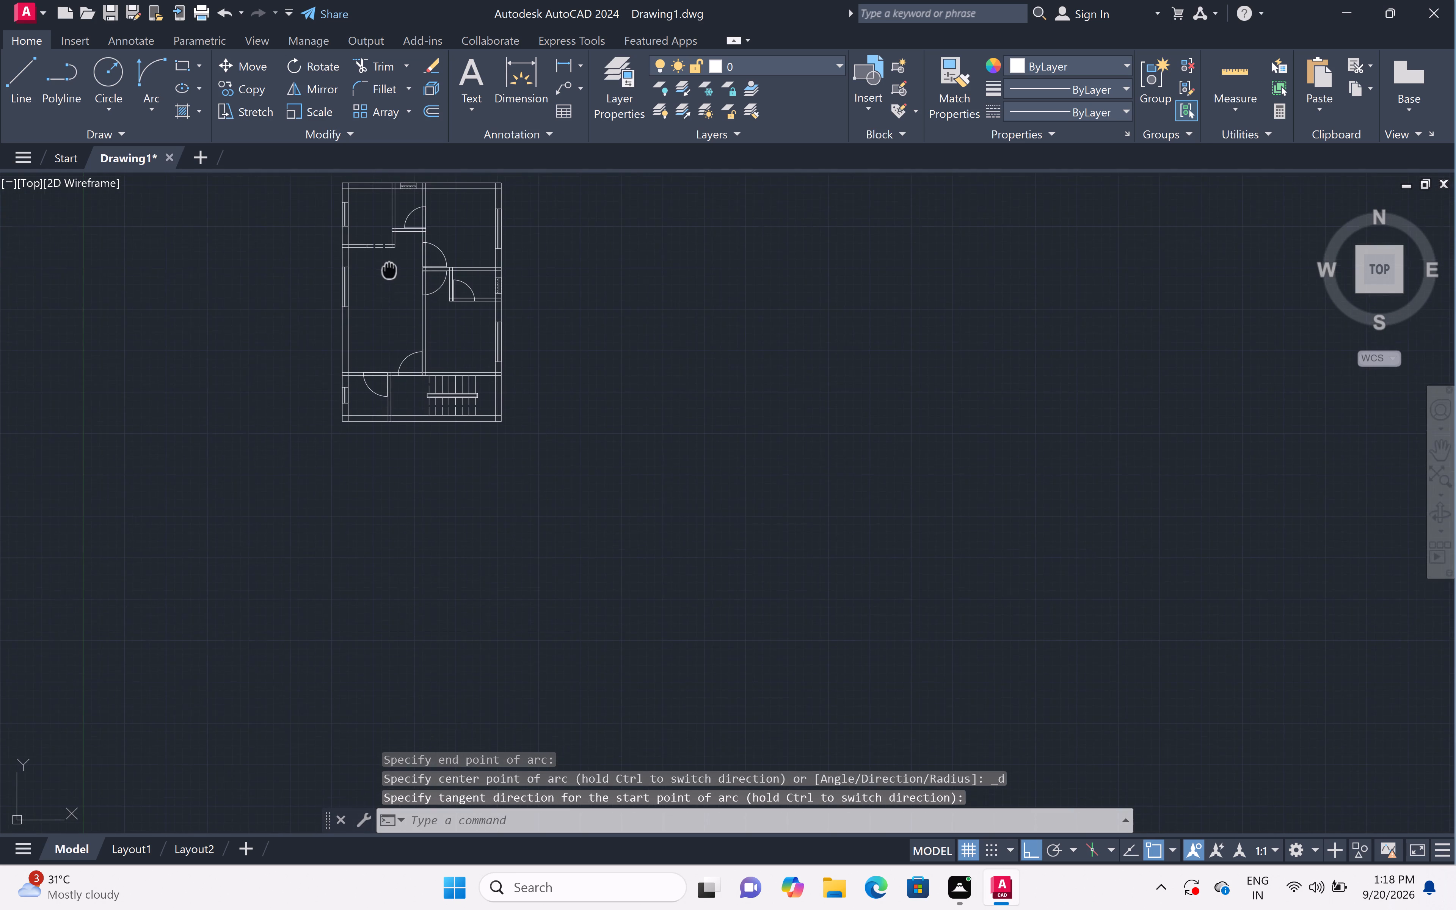
middle_click_drag(393, 303, 411, 424)
scroll(427, 375, "up", 5)
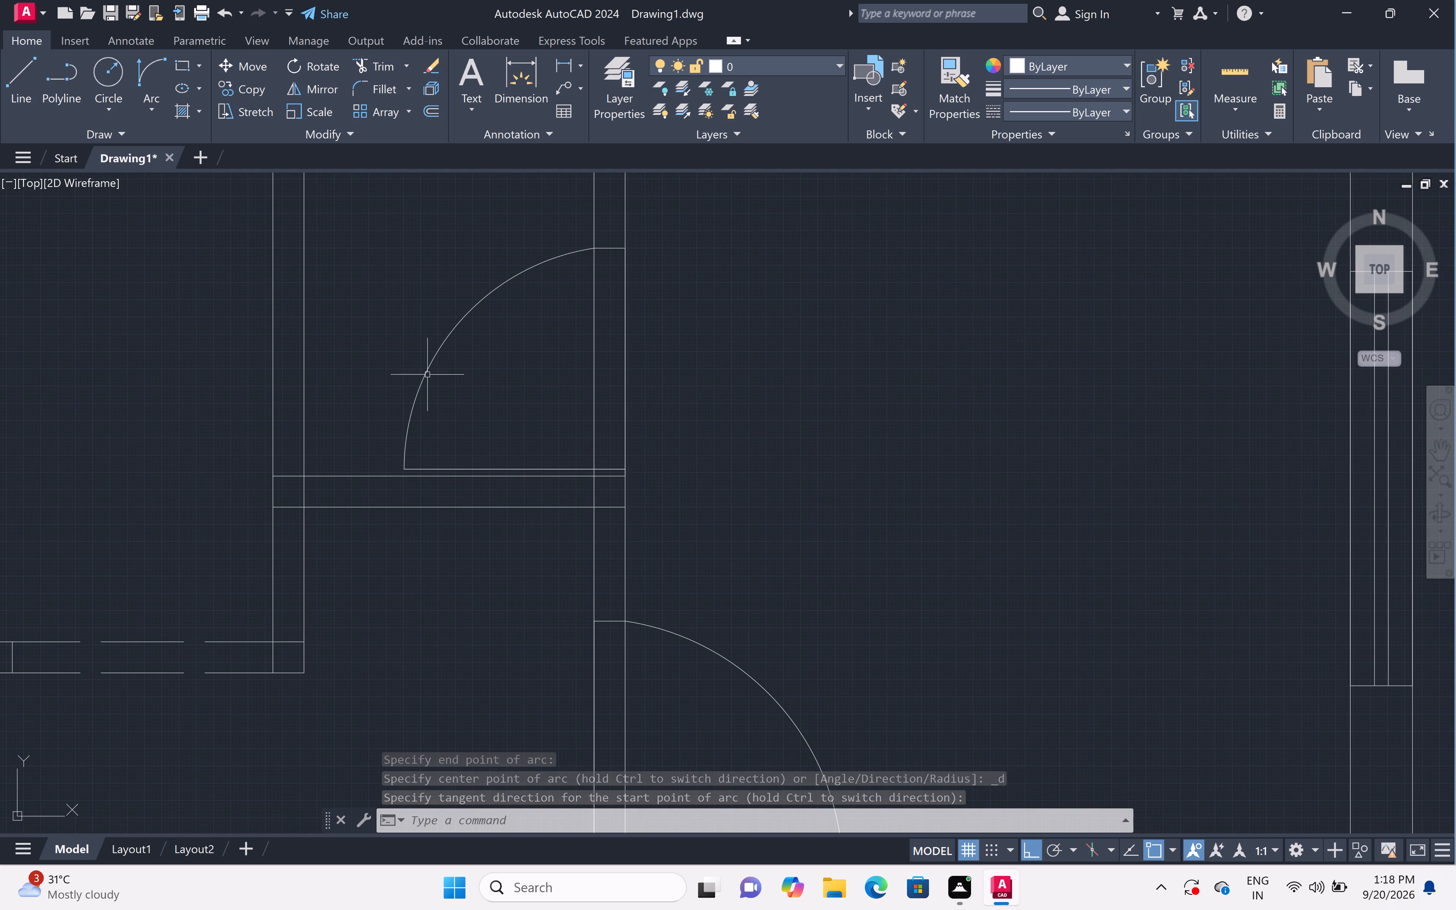
type("off")
key("space")
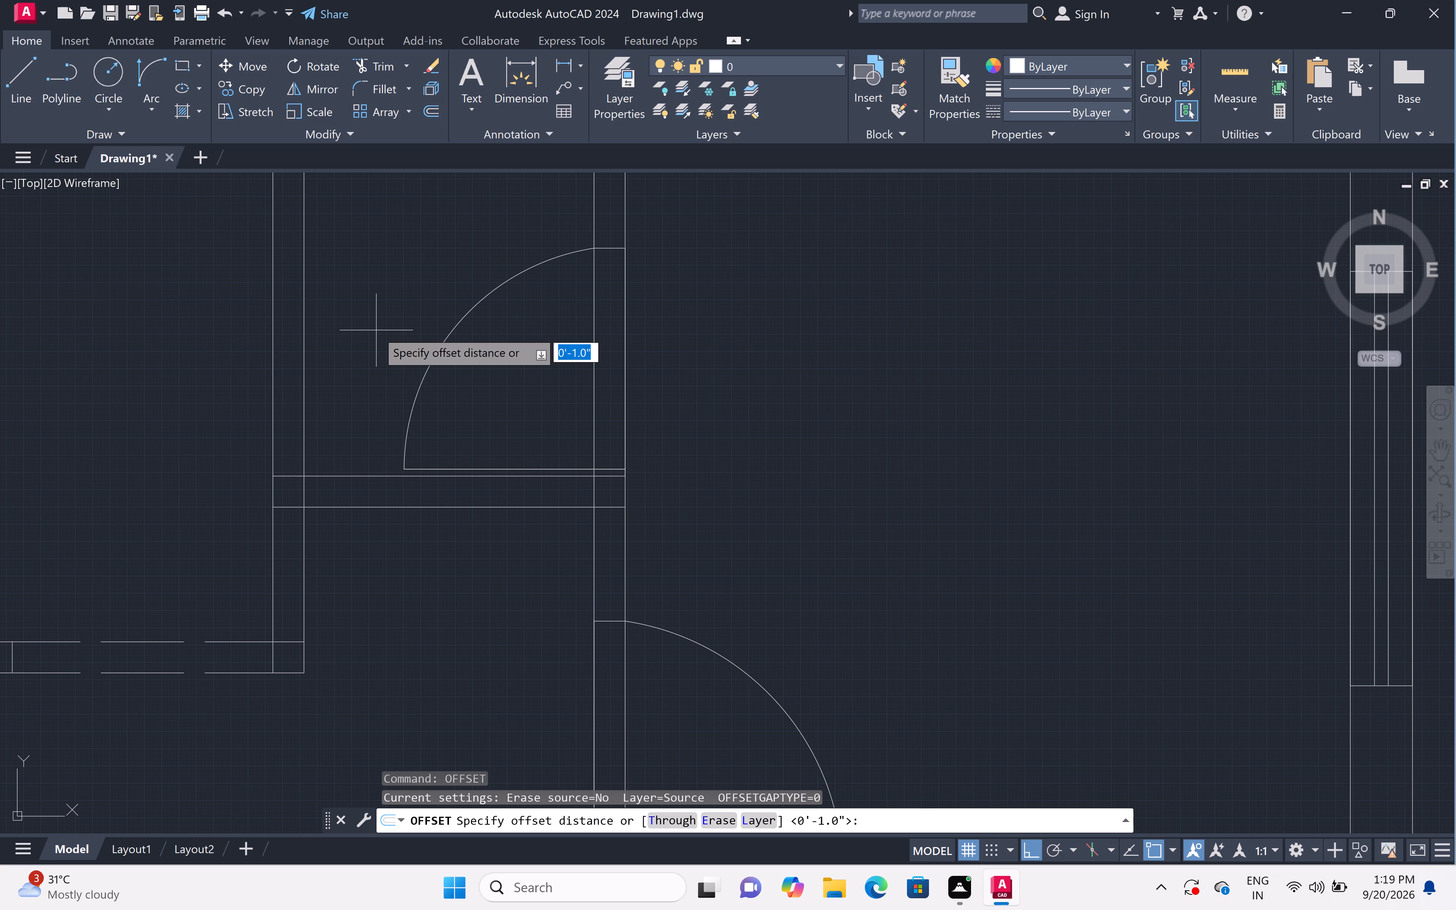
key("space")
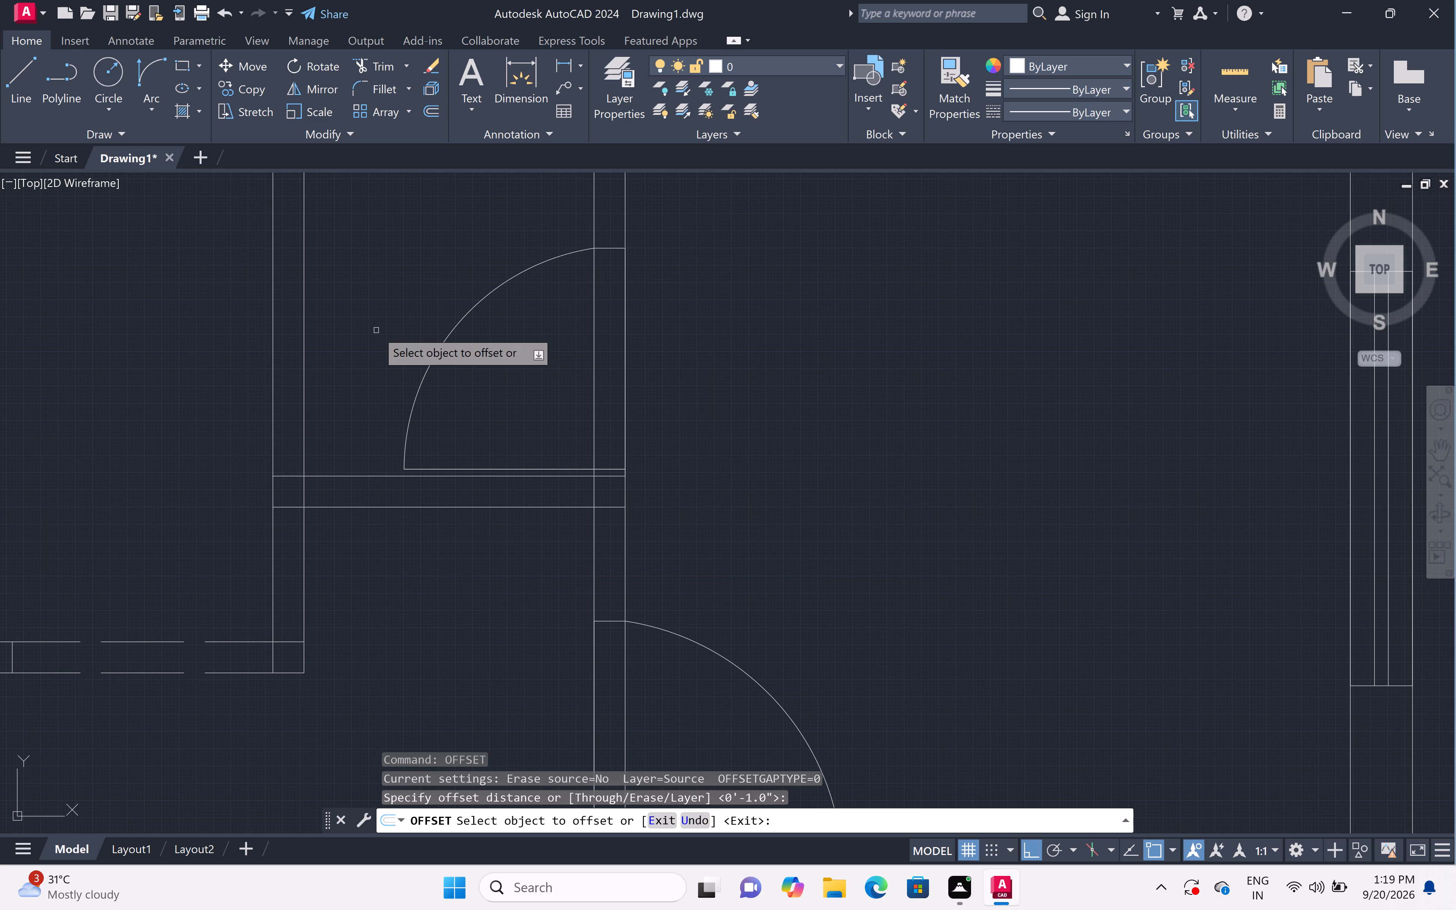
scroll(543, 450, "up", 2)
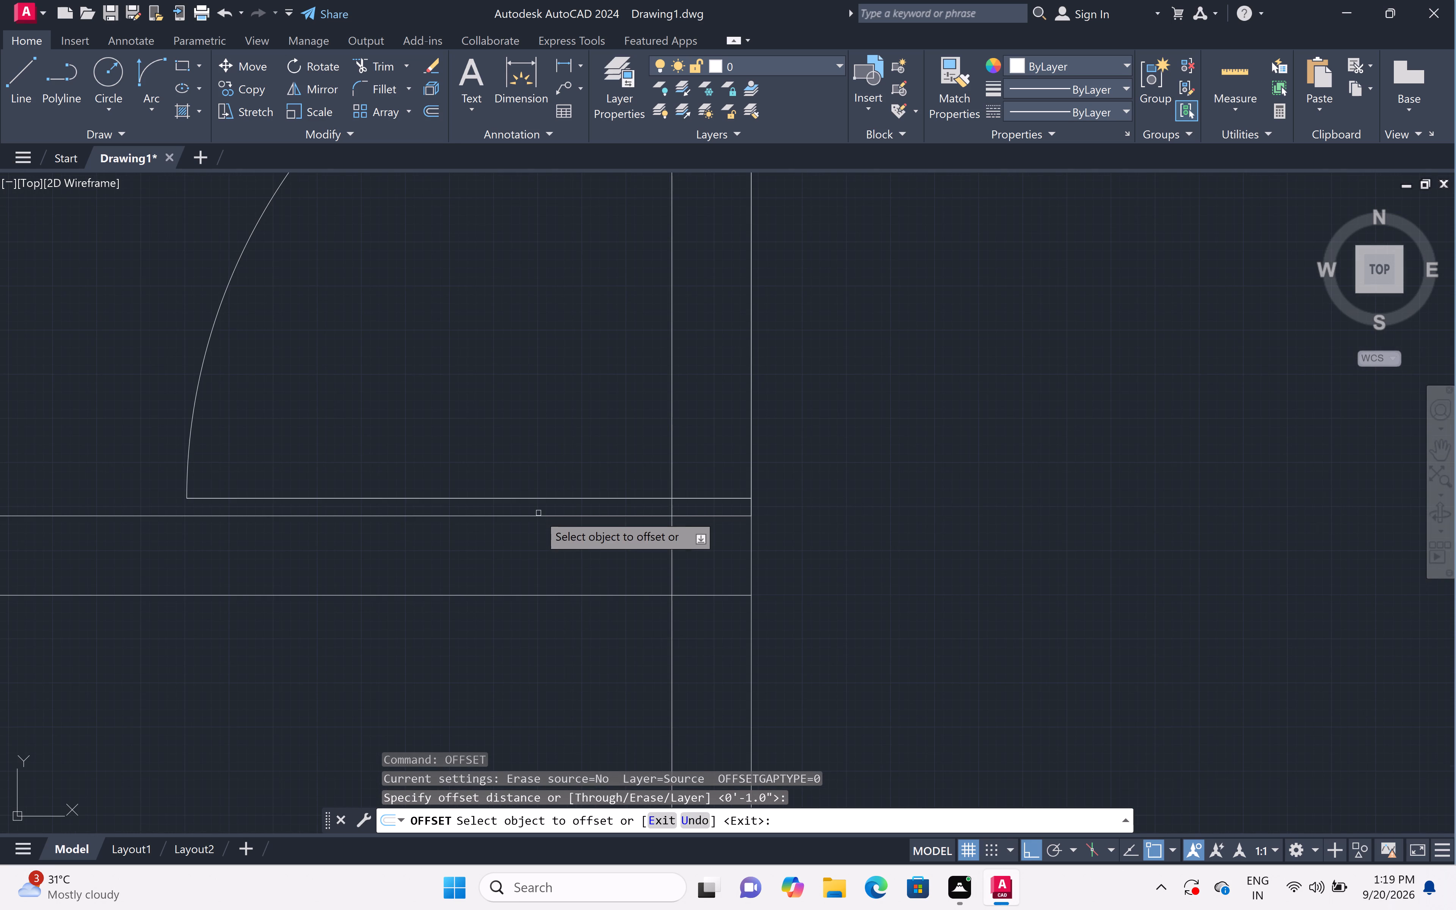
left_click(541, 498)
left_click(521, 383)
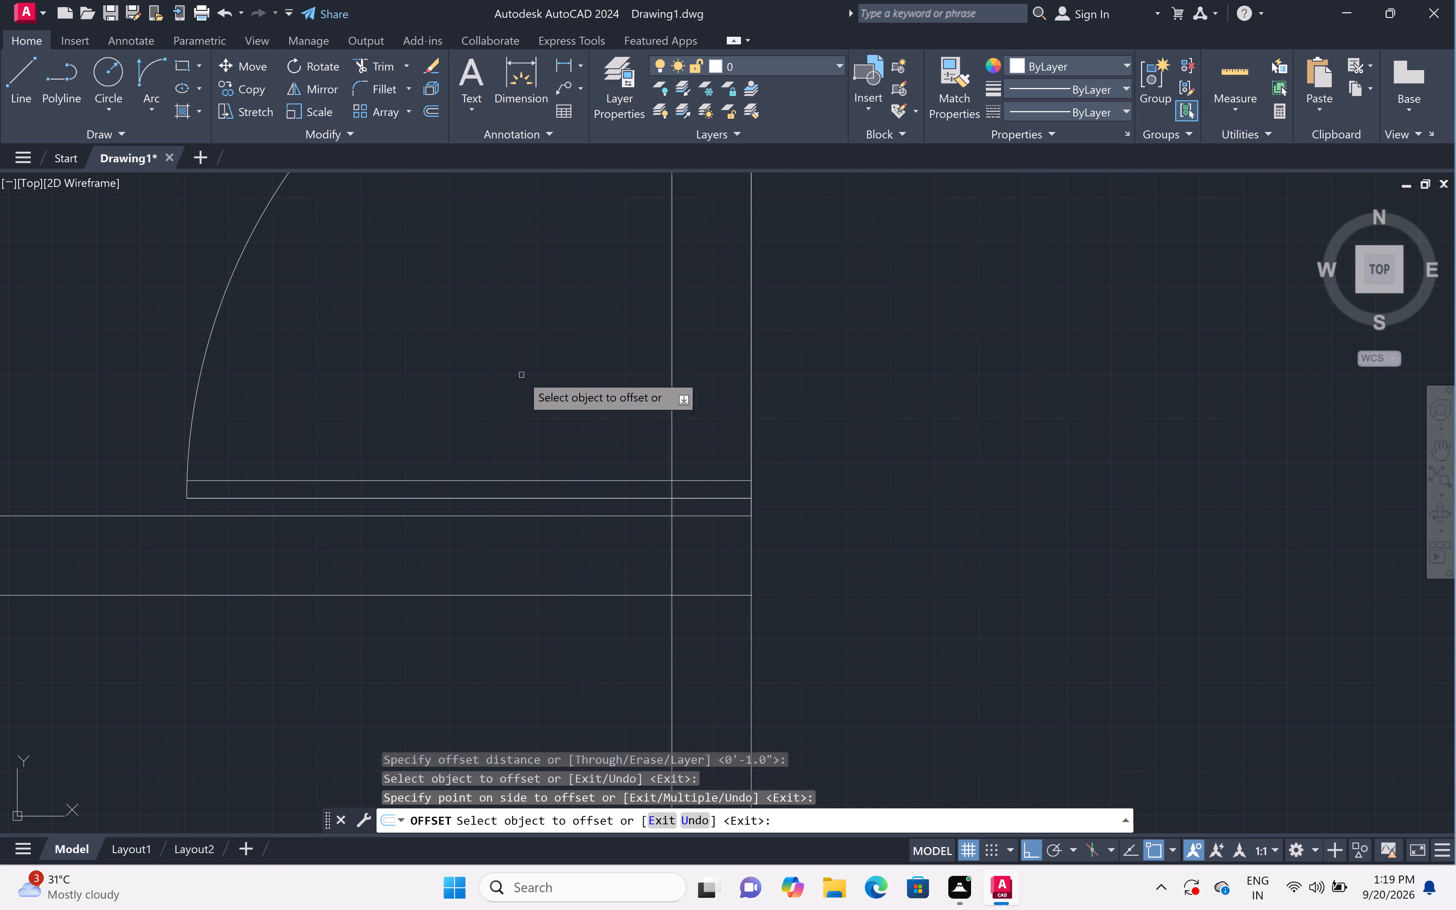
Offset the leaf lines of the two back-to-back doors on the central wall by 1", each toward its own swing side.
scroll(521, 375, "down", 5)
scroll(565, 483, "up", 5)
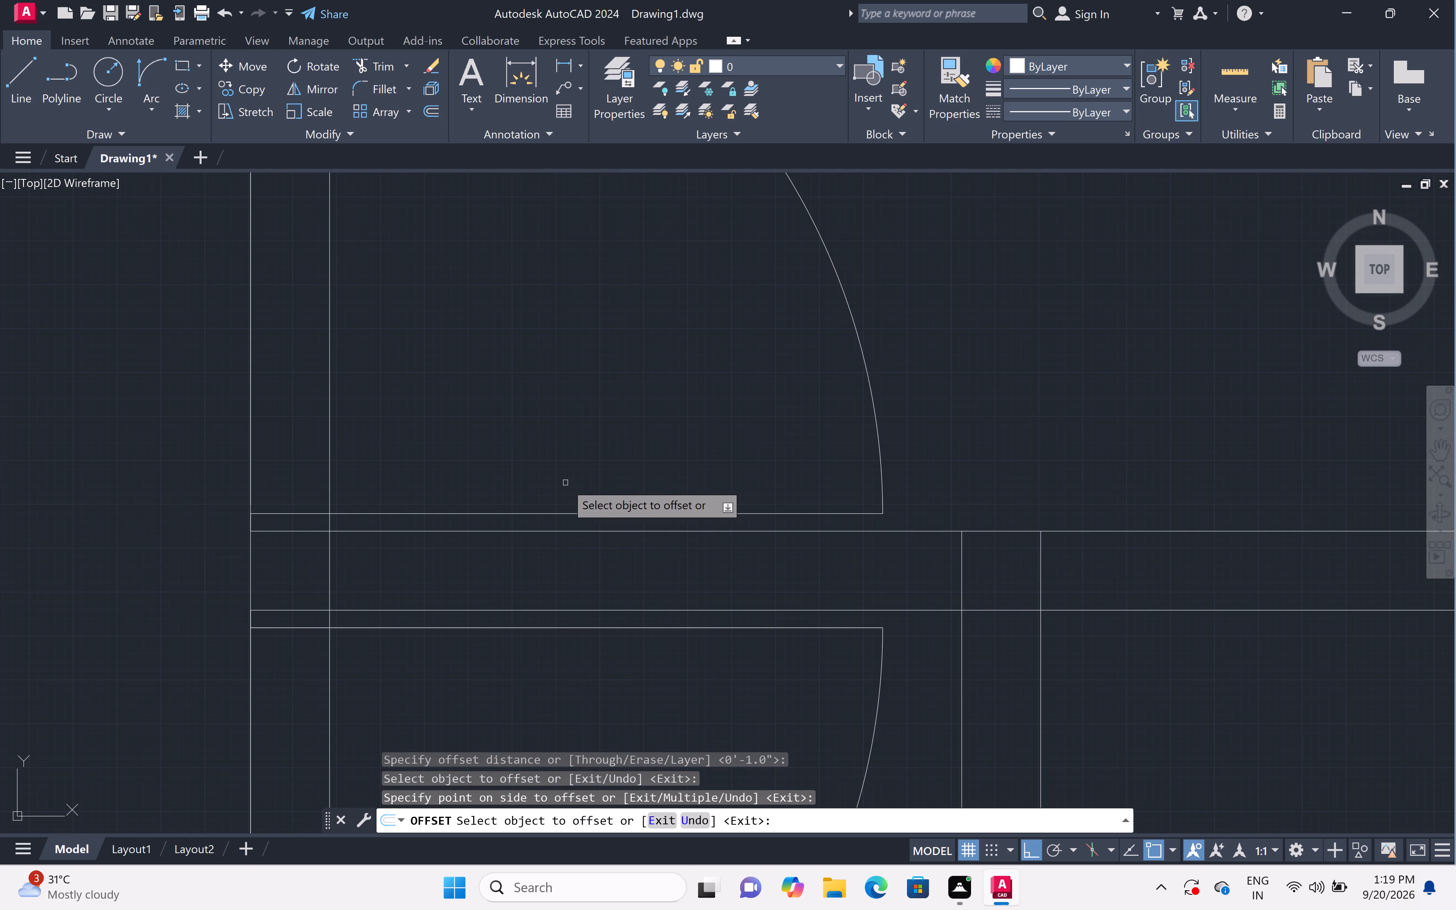
left_click(564, 513)
left_click(563, 447)
scroll(561, 436, "down", 3)
scroll(543, 517, "up", 1)
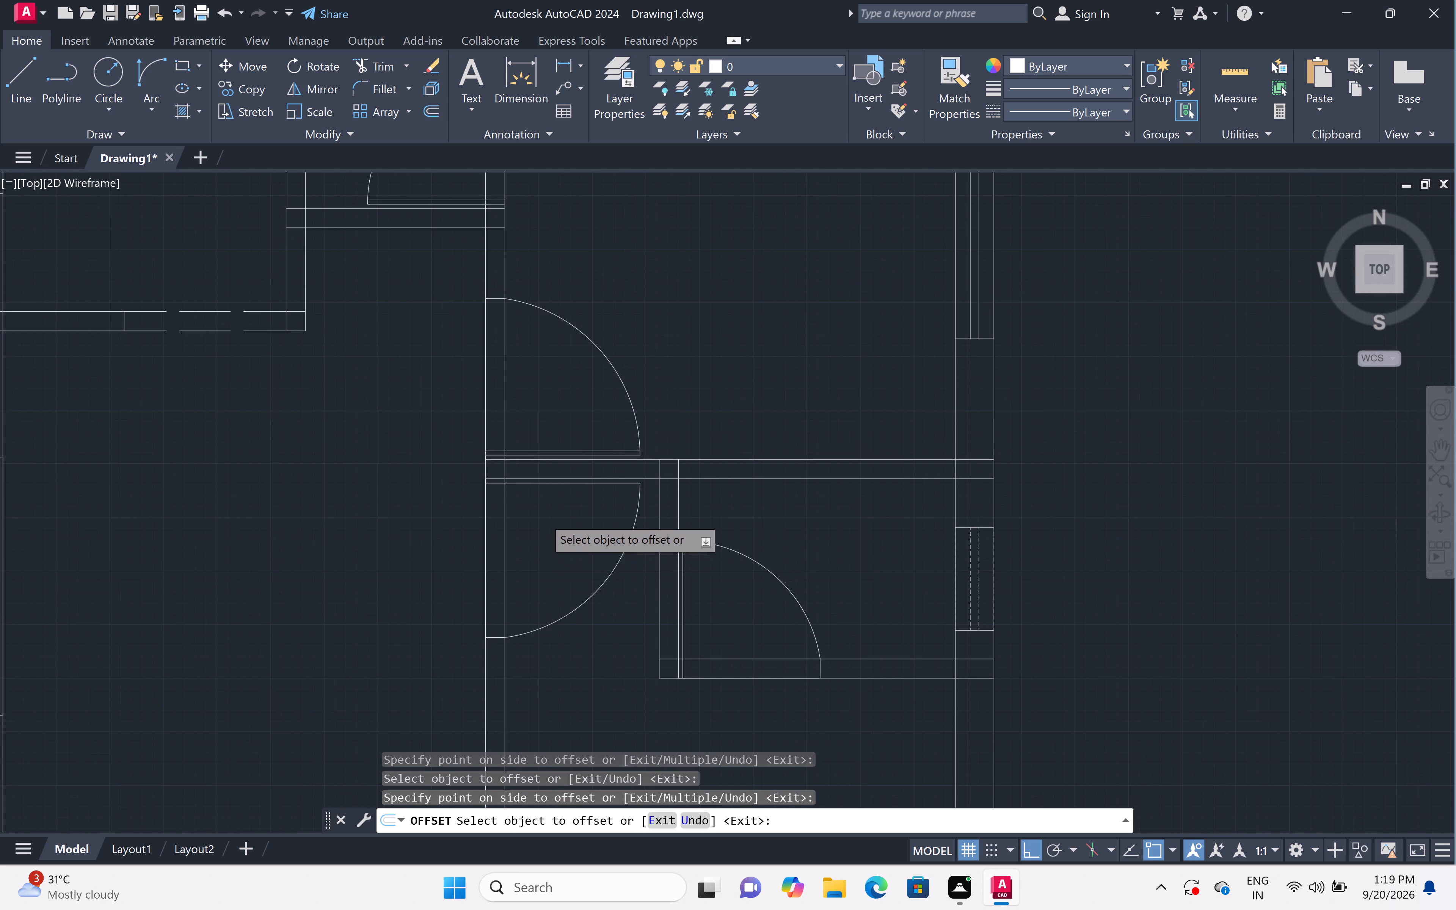
scroll(543, 517, "up", 2)
left_click_drag(555, 382, 555, 389)
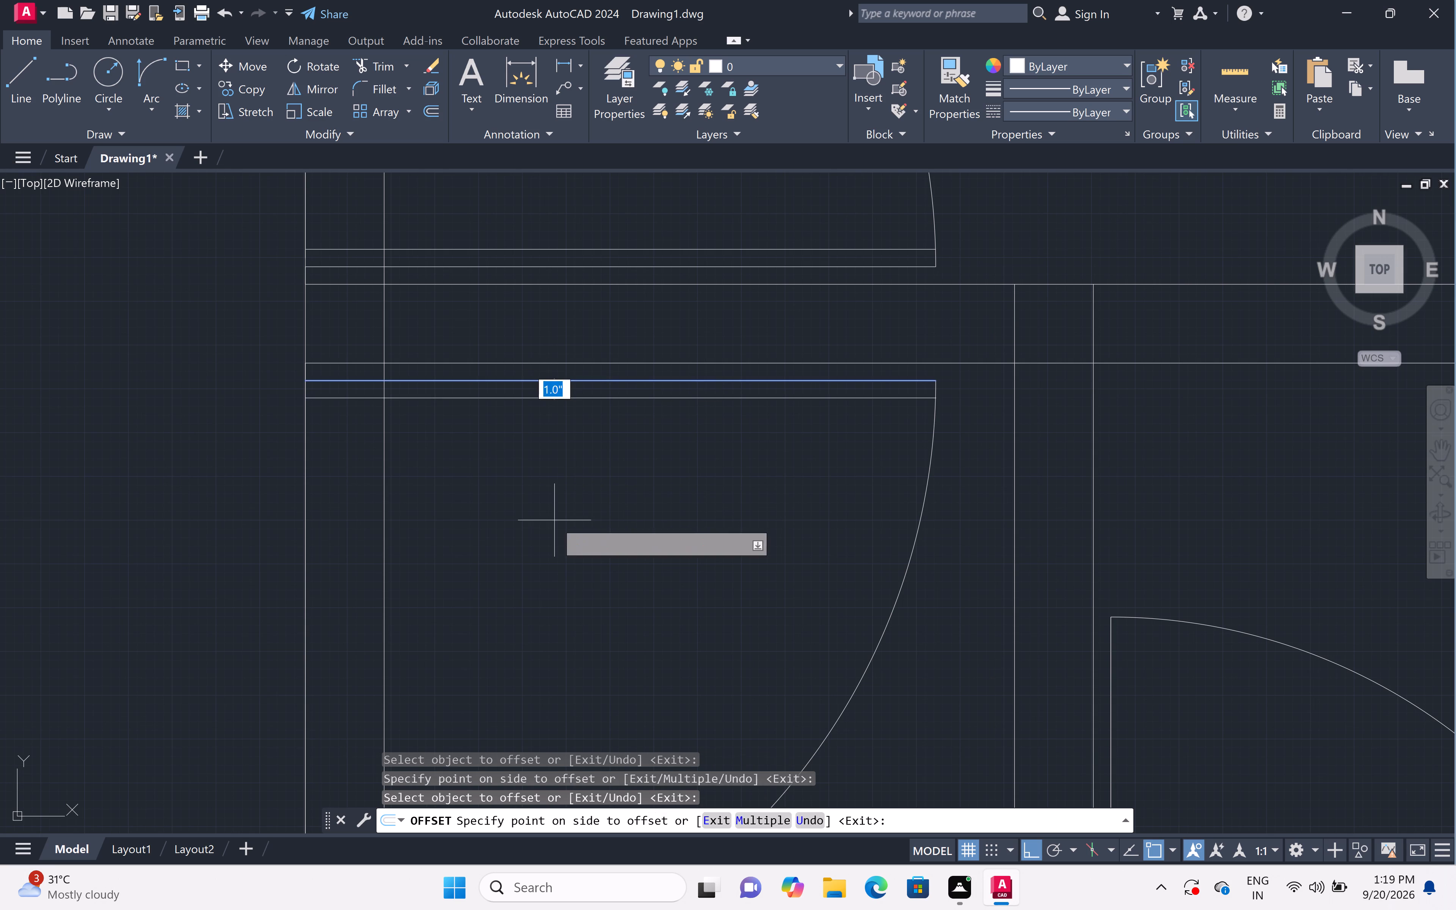
left_click(554, 522)
Offset the vertical leaf line of the small right-hand room's door by 1" toward its swing side.
scroll(562, 472, "down", 5)
scroll(653, 560, "up", 2)
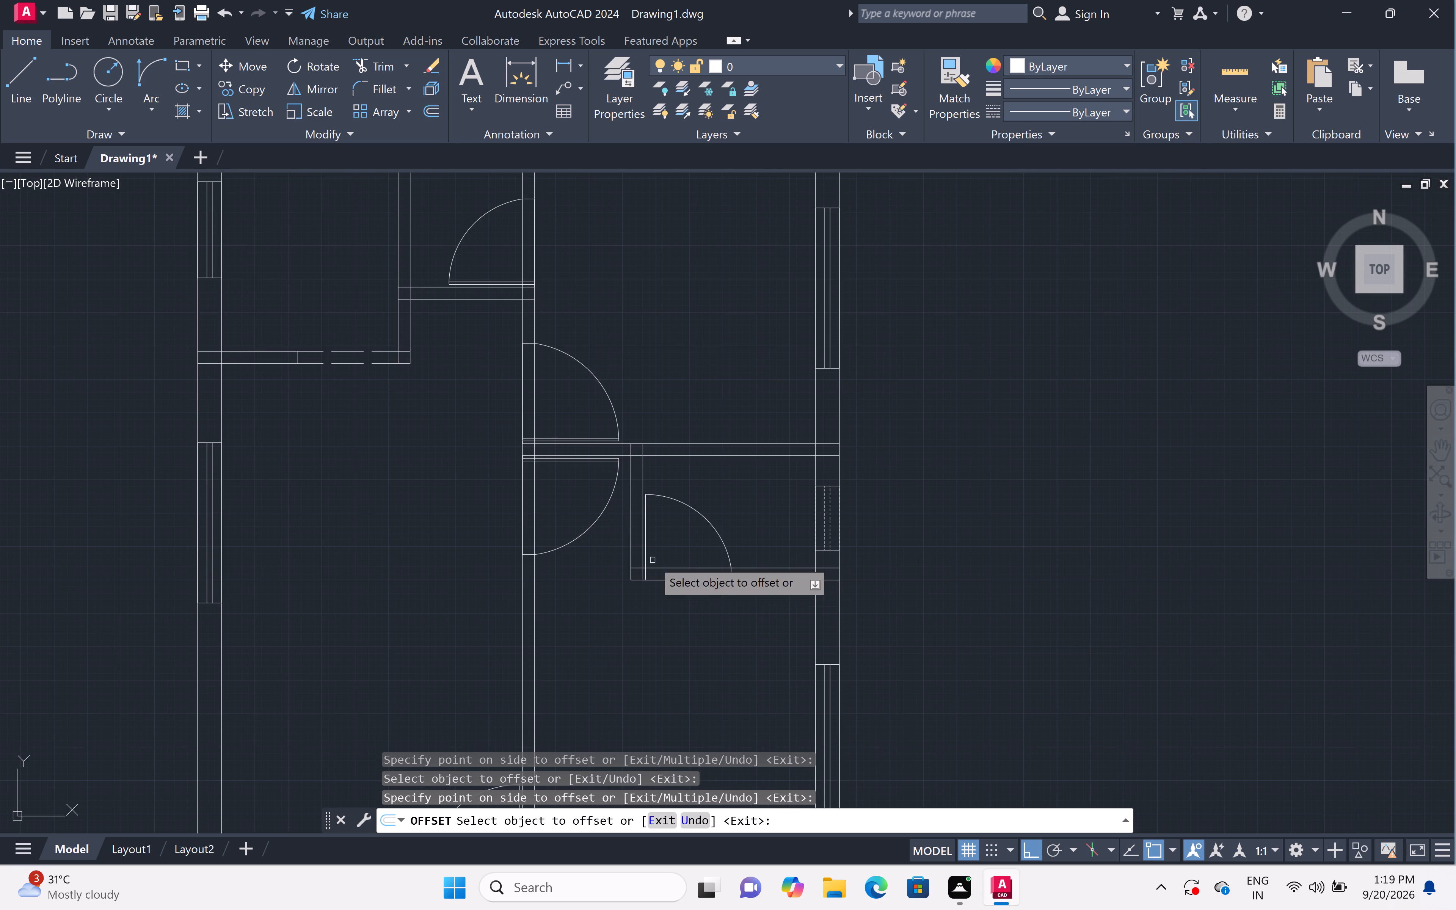
scroll(651, 560, "up", 1)
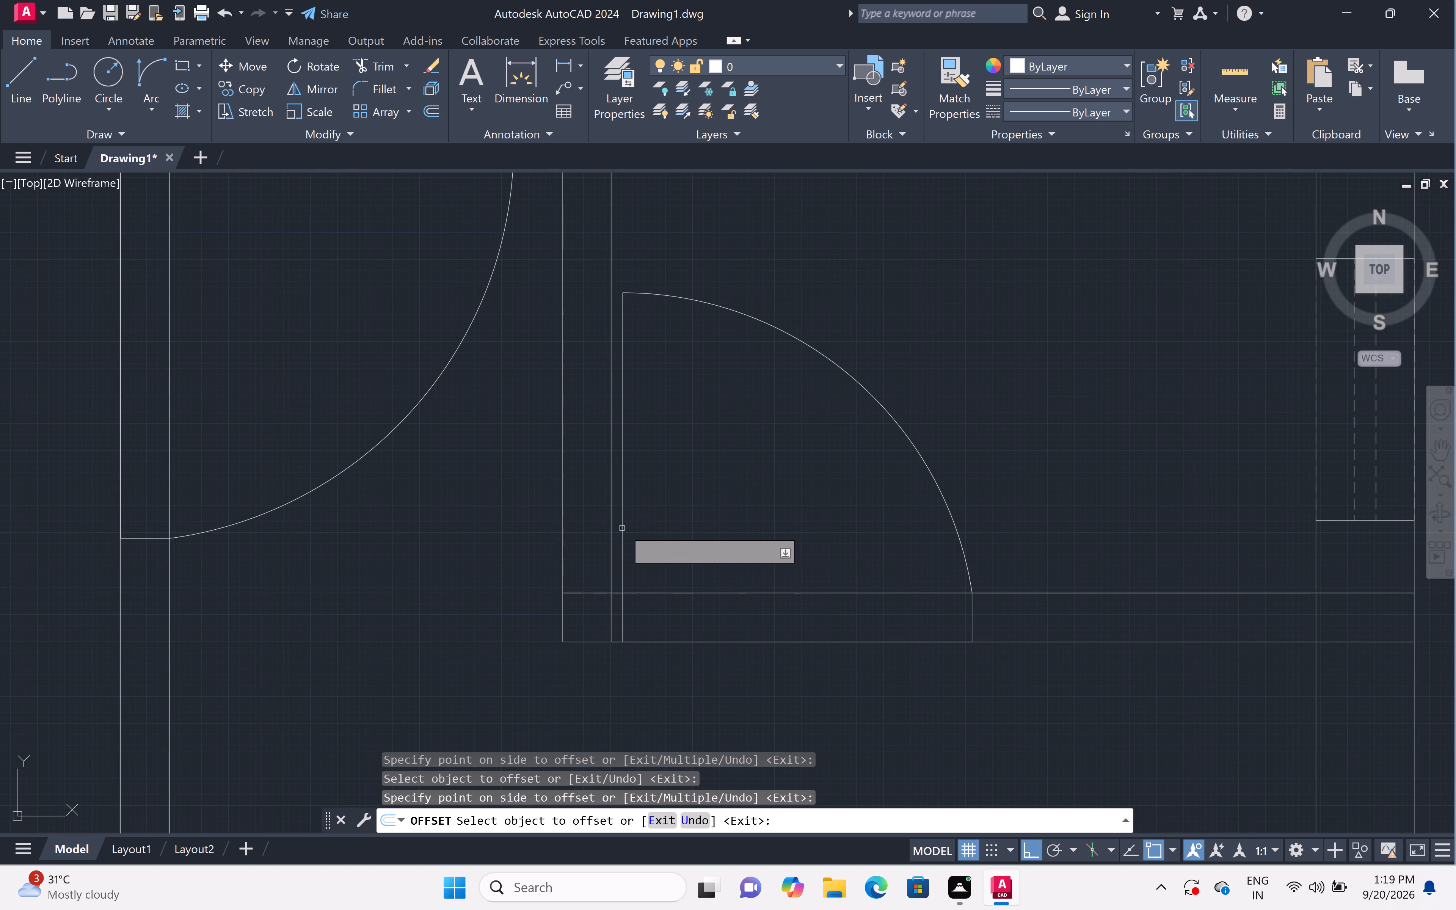
left_click(623, 528)
left_click(673, 528)
Offset the leaf lines of the door above the staircase wall and the lower-left room's door by 1" toward their swing sides.
scroll(676, 521, "down", 5)
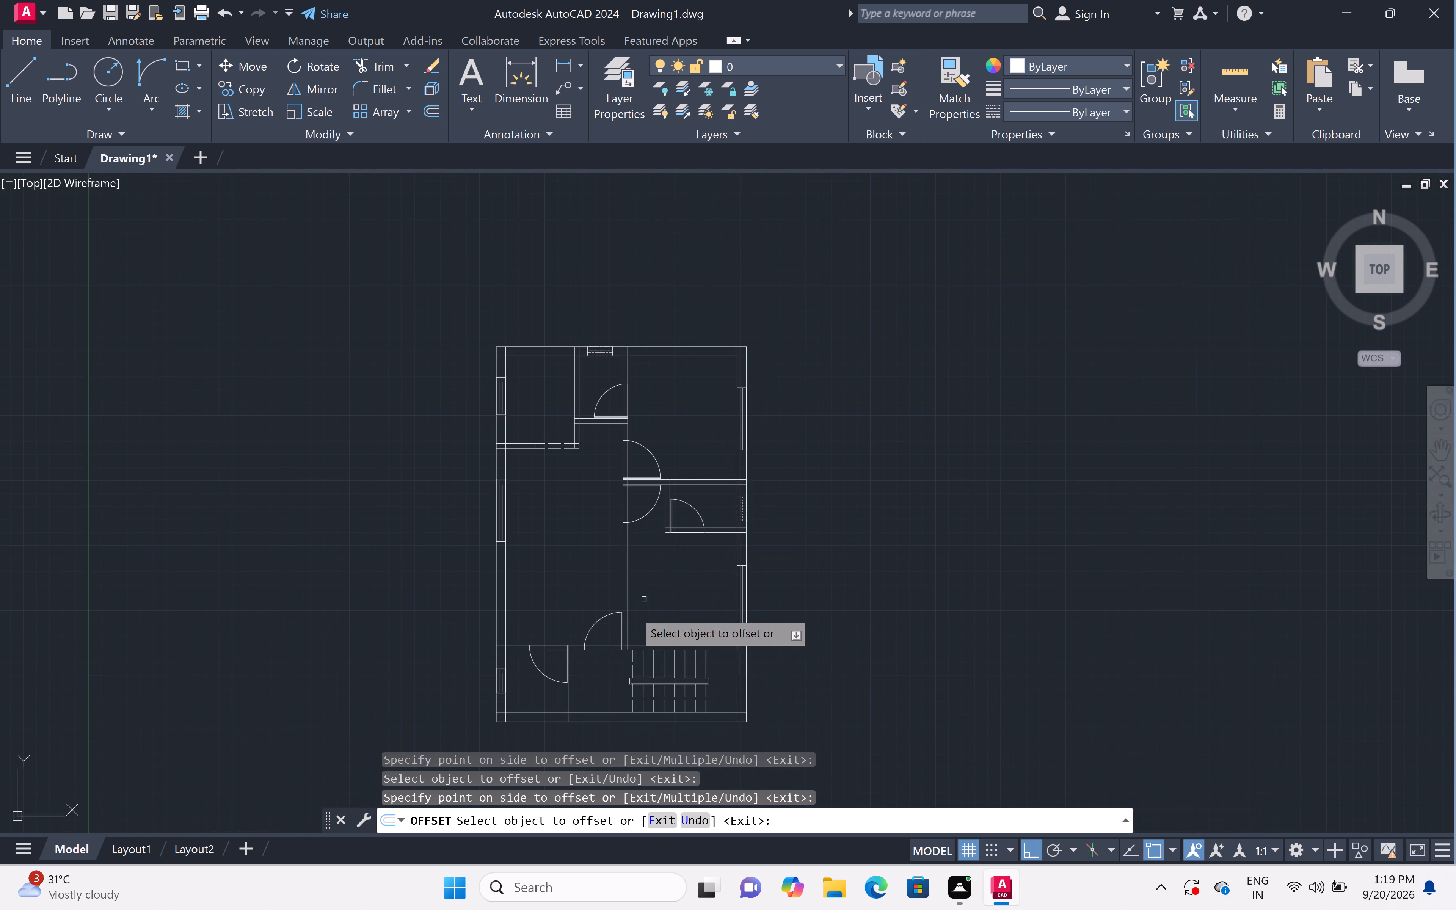
scroll(555, 660, "up", 3)
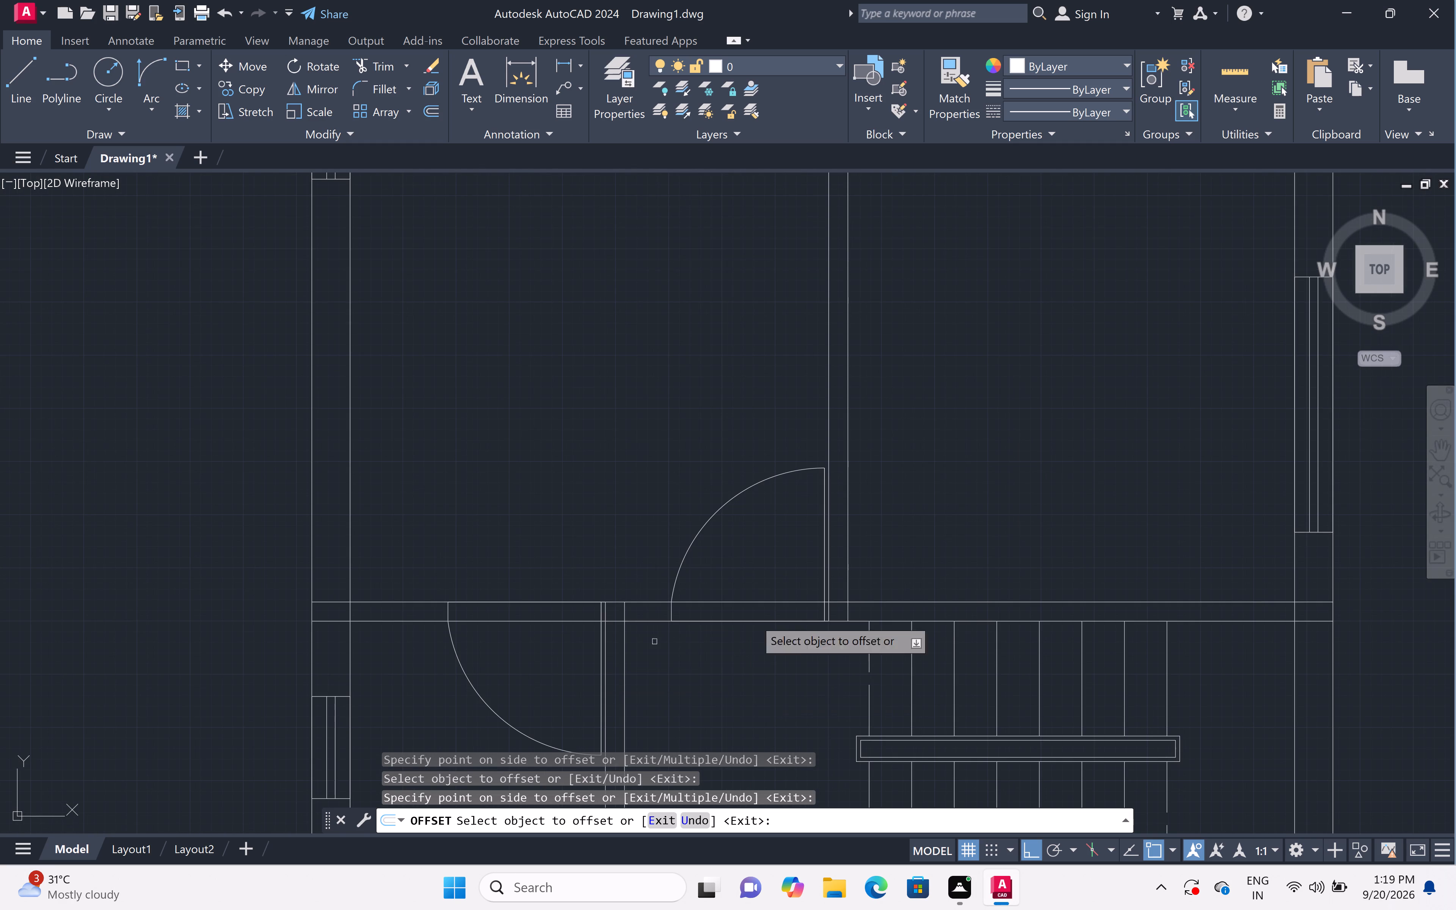
scroll(830, 552, "up", 2)
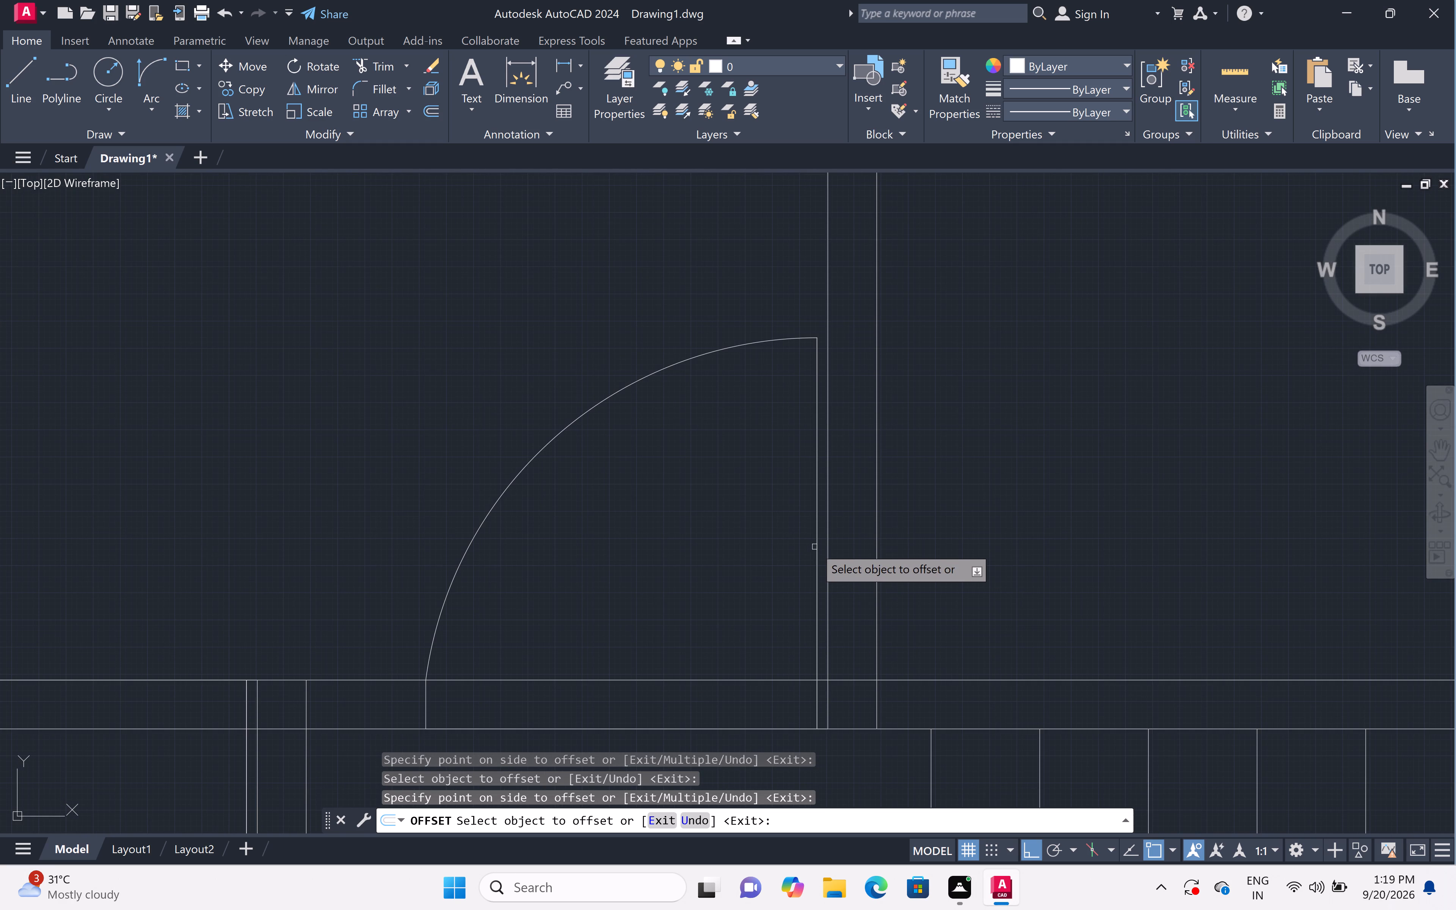
left_click(815, 544)
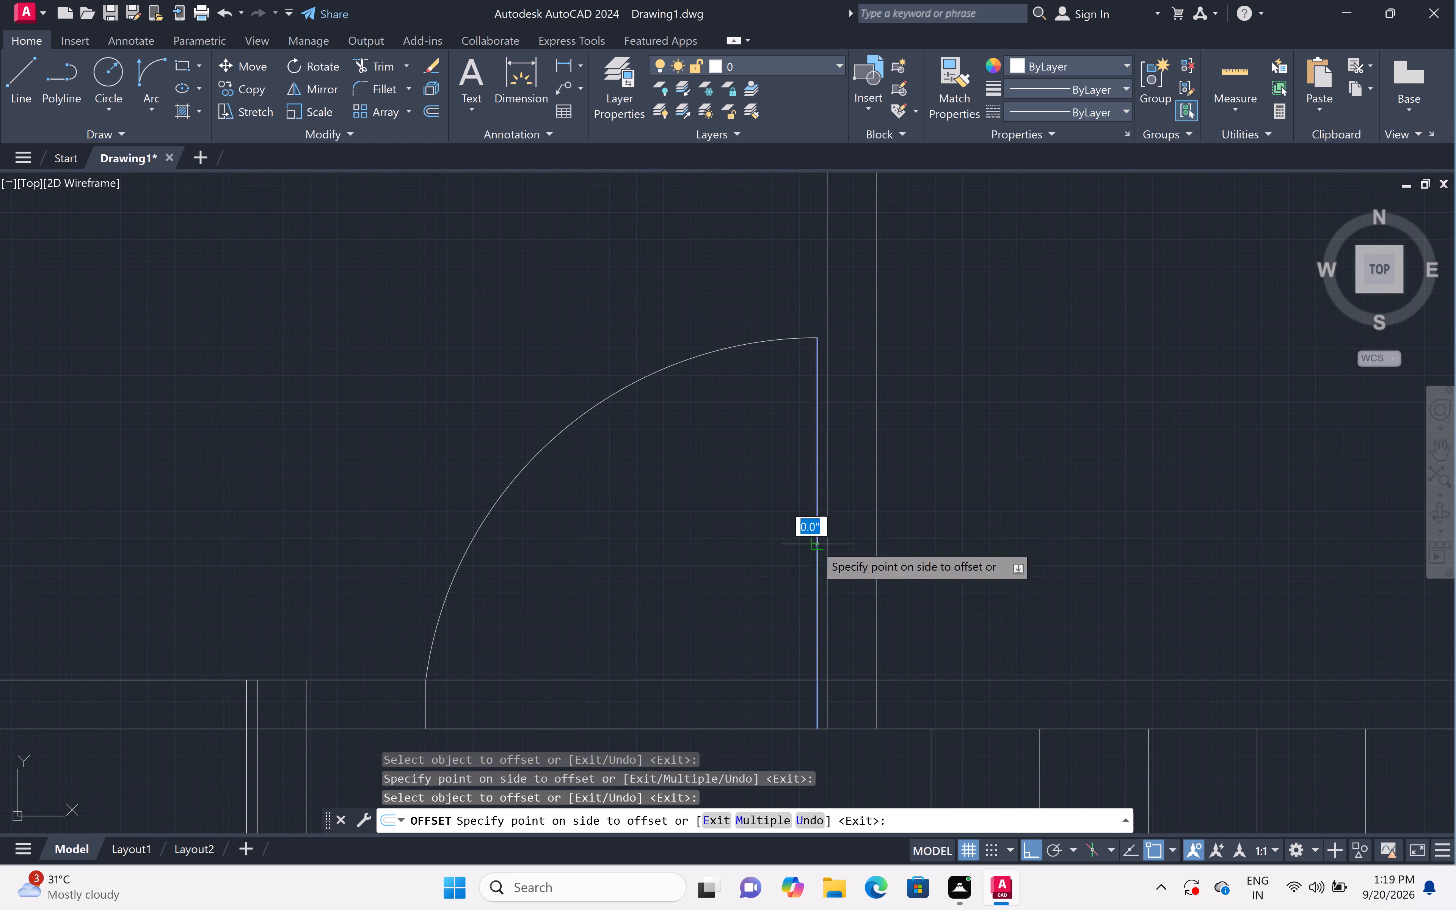
left_click(738, 528)
scroll(761, 499, "down", 4)
scroll(643, 568, "up", 2)
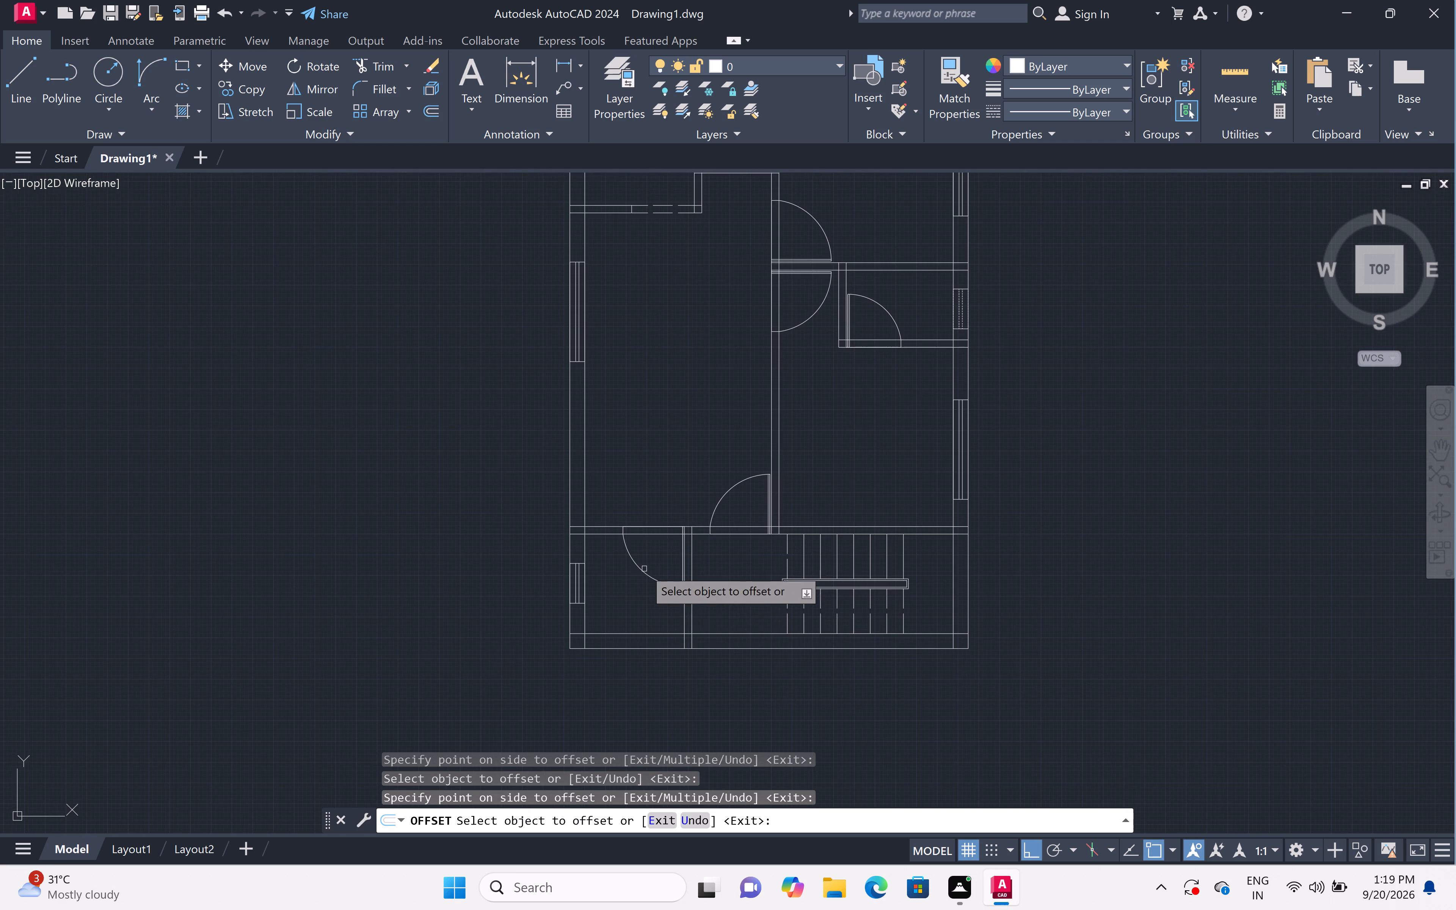
scroll(643, 568, "up", 2)
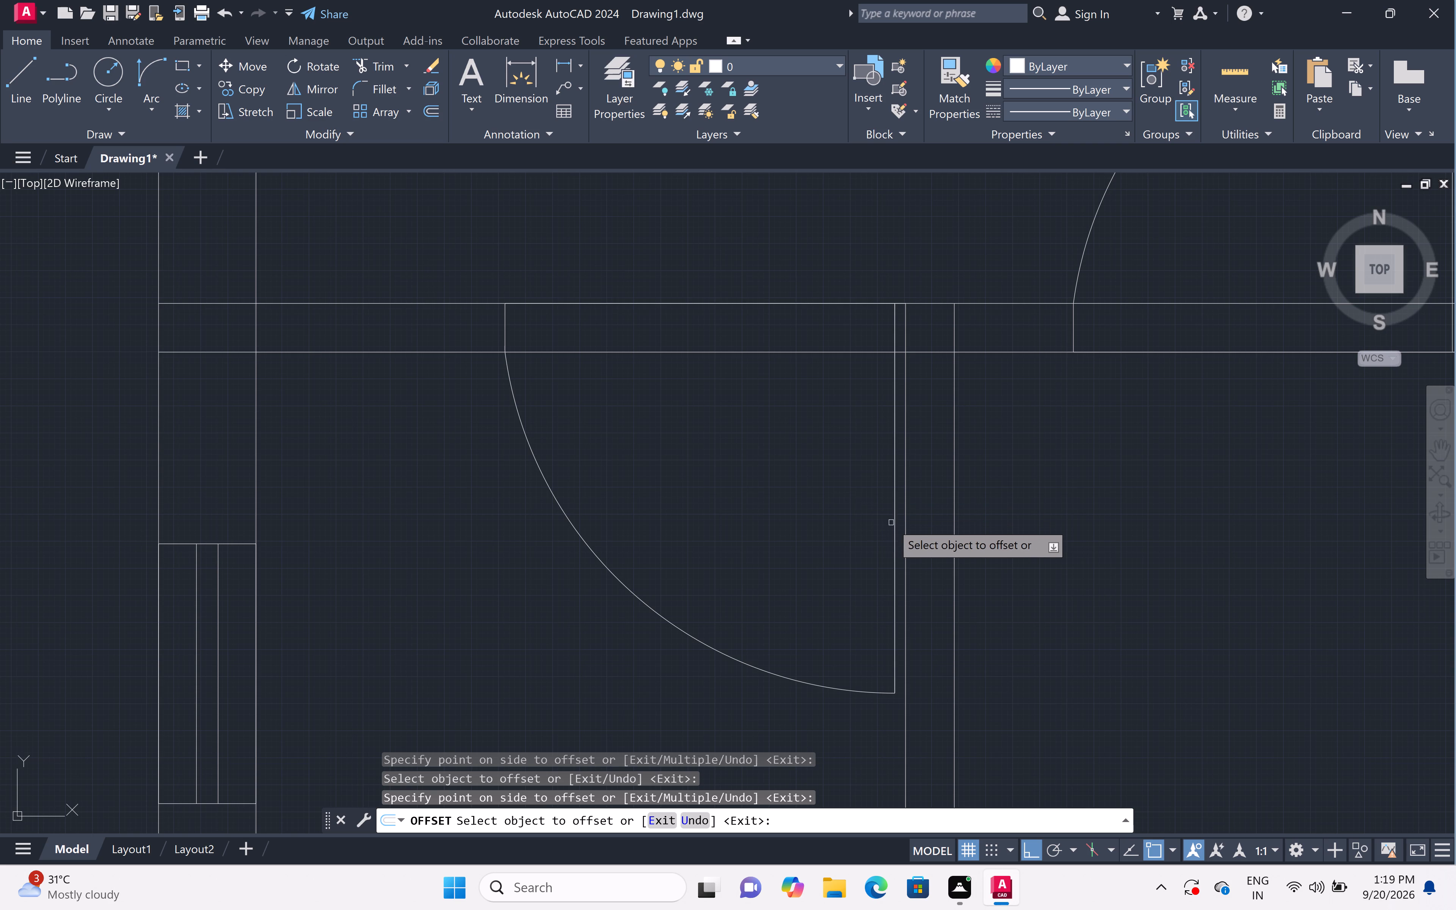
left_click(894, 527)
left_click(622, 517)
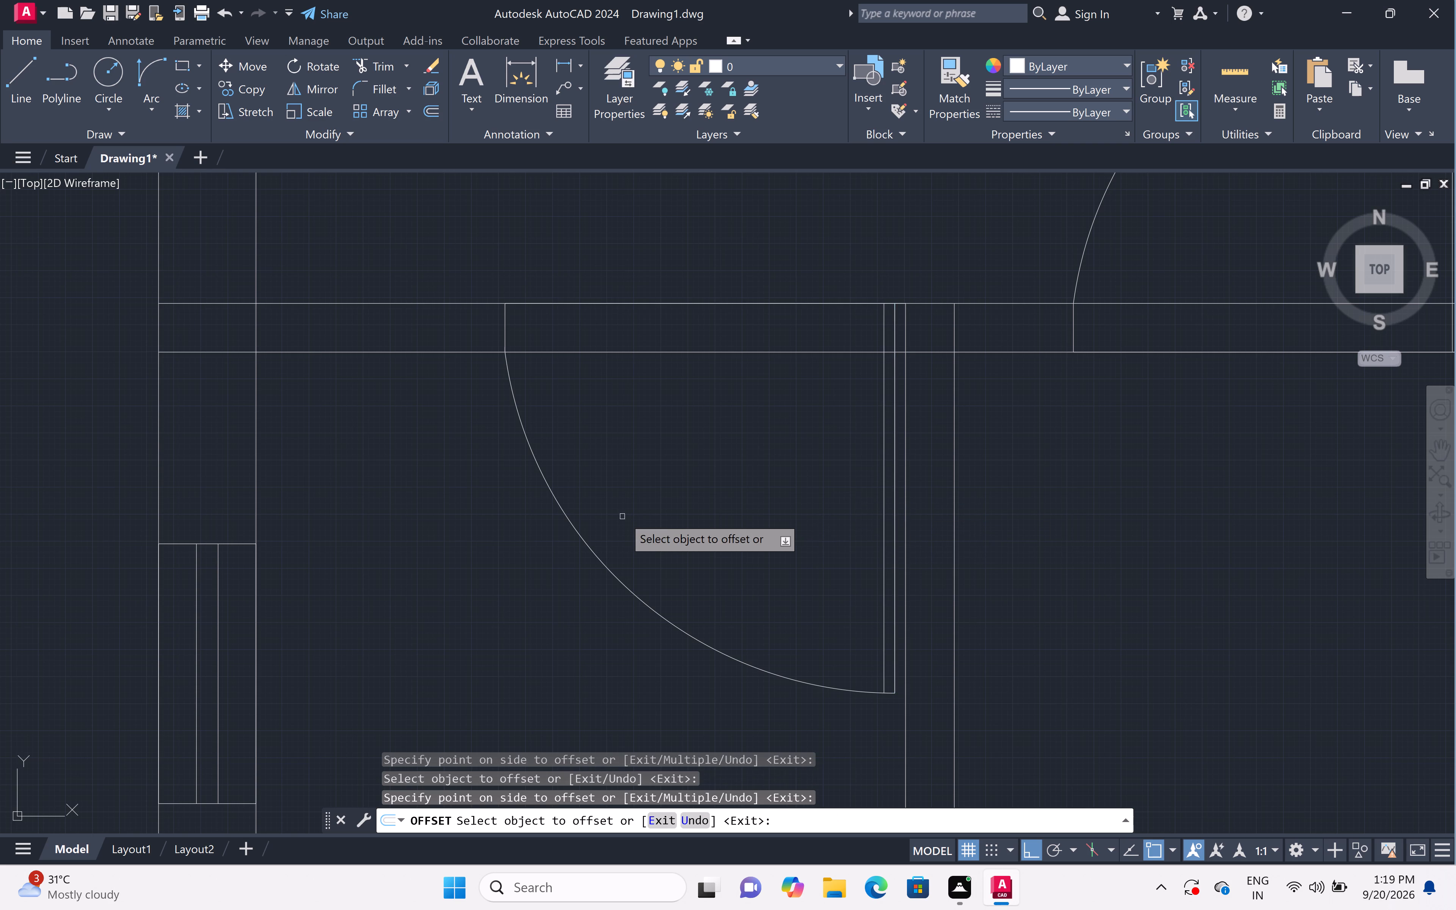
Examine the door leaves and their wall junctions across the floor plan, and end the Offset command.
scroll(629, 510, "down", 4)
scroll(634, 379, "down", 2)
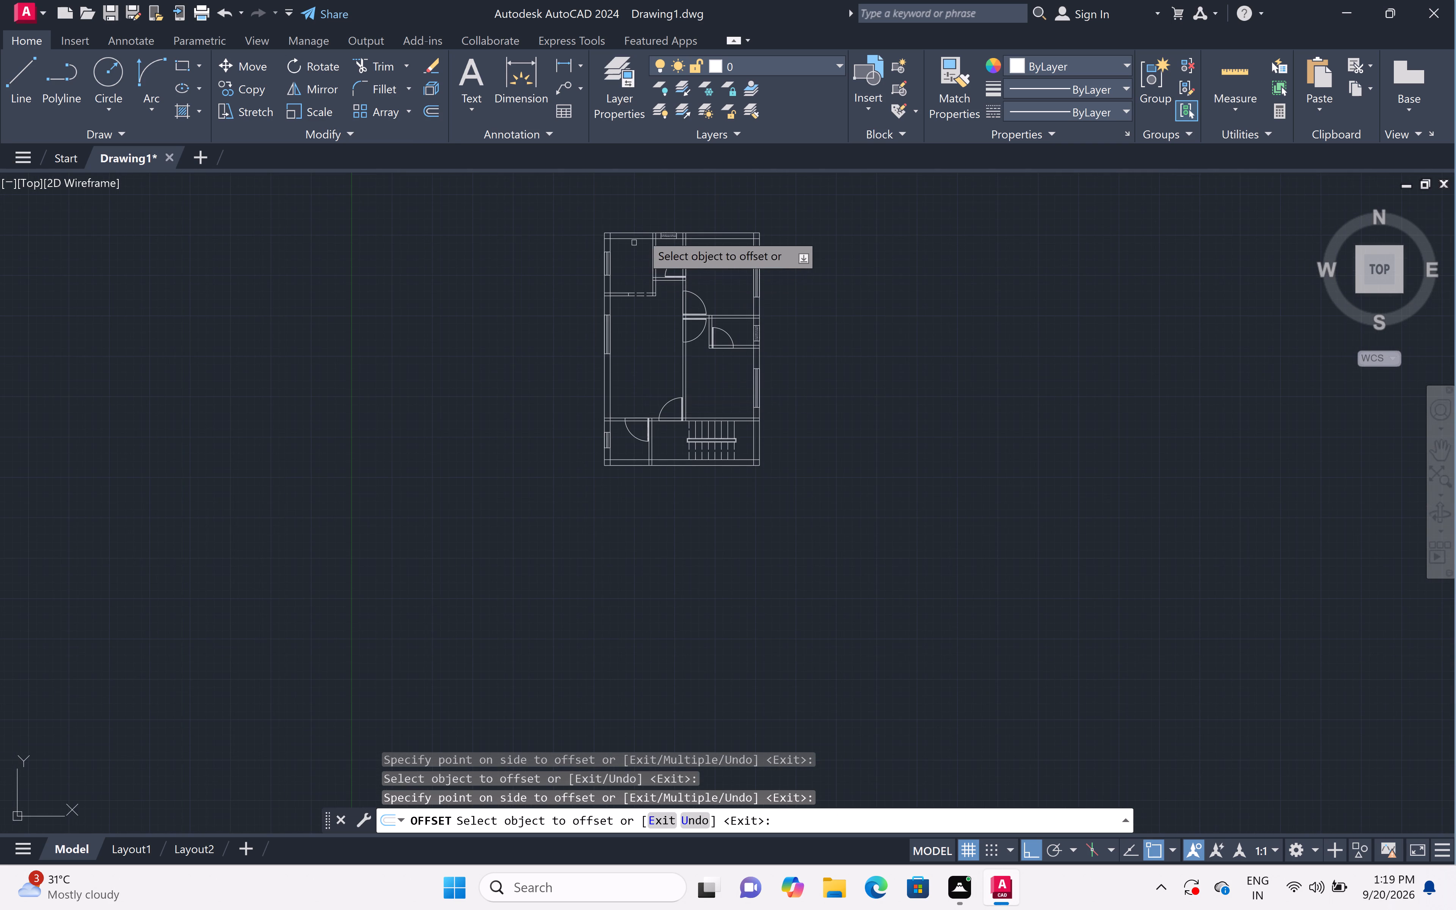
scroll(648, 223, "up", 2)
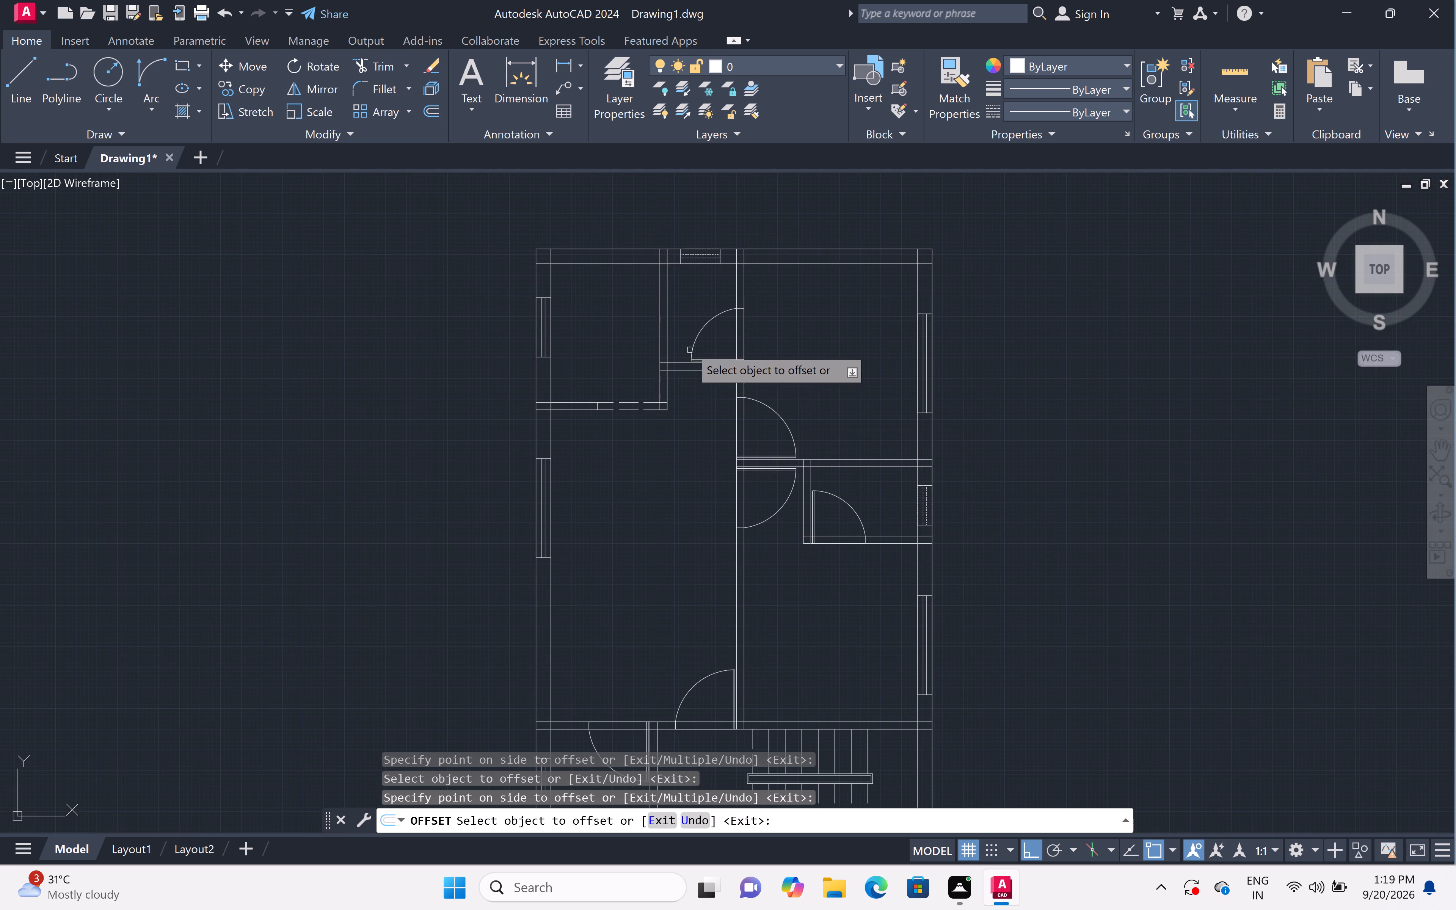
scroll(689, 348, "up", 3)
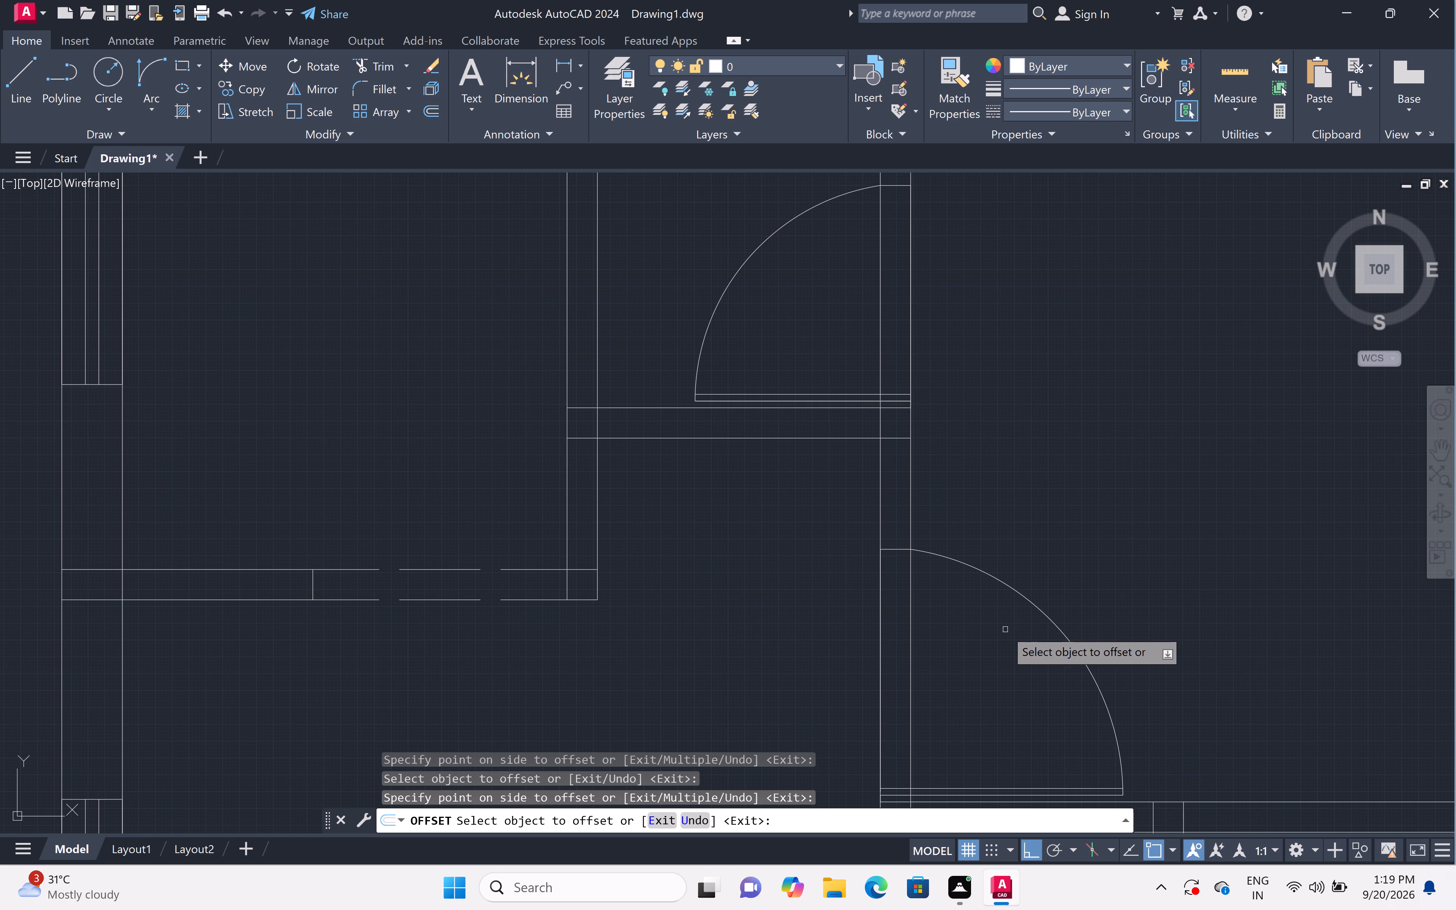
scroll(920, 442, "down", 4)
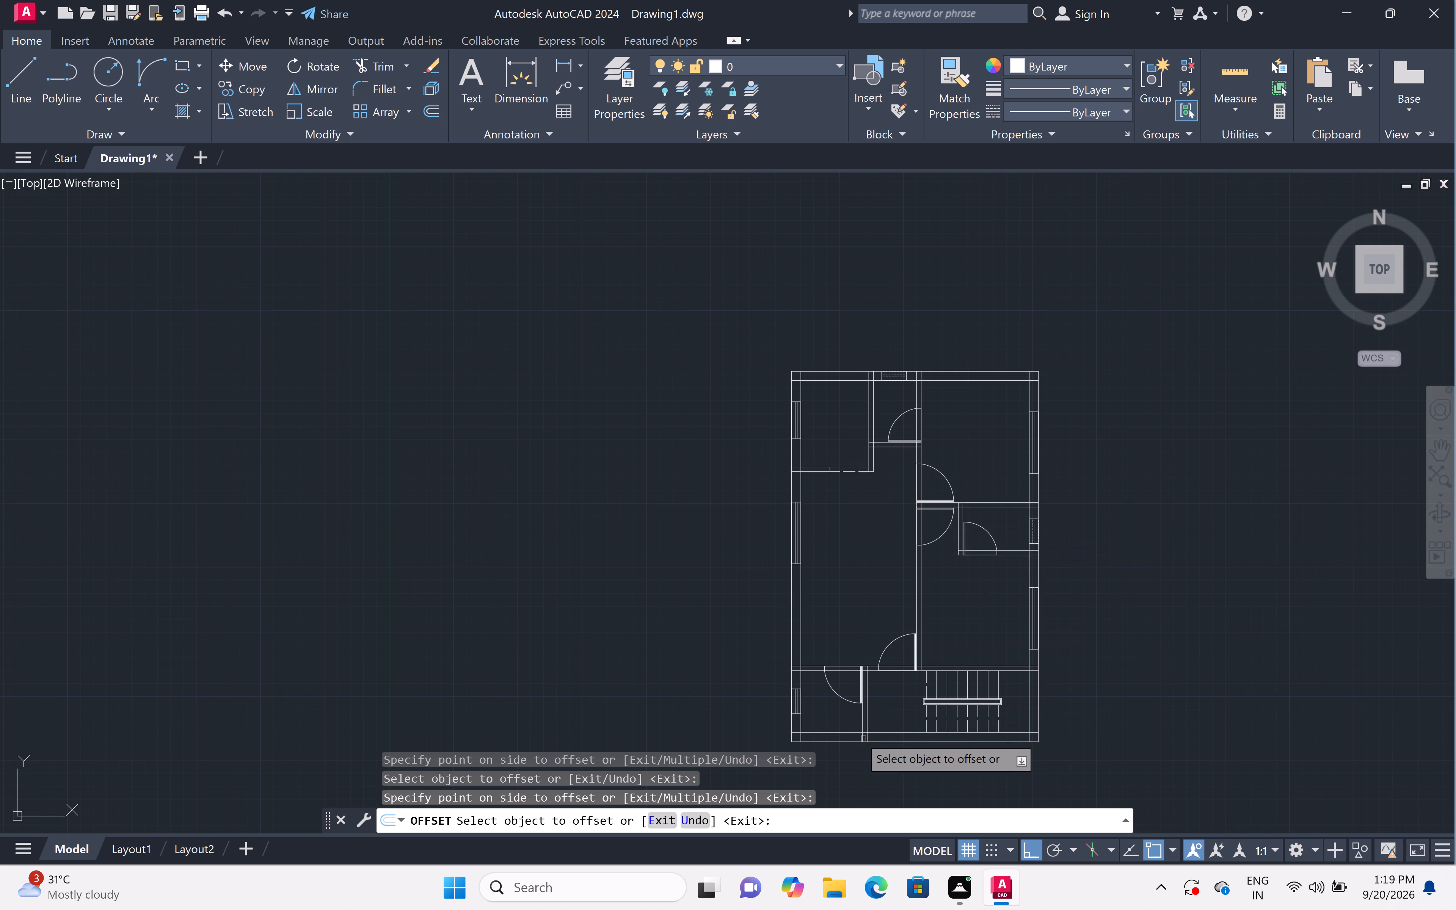
scroll(857, 731, "up", 5)
scroll(849, 687, "down", 2)
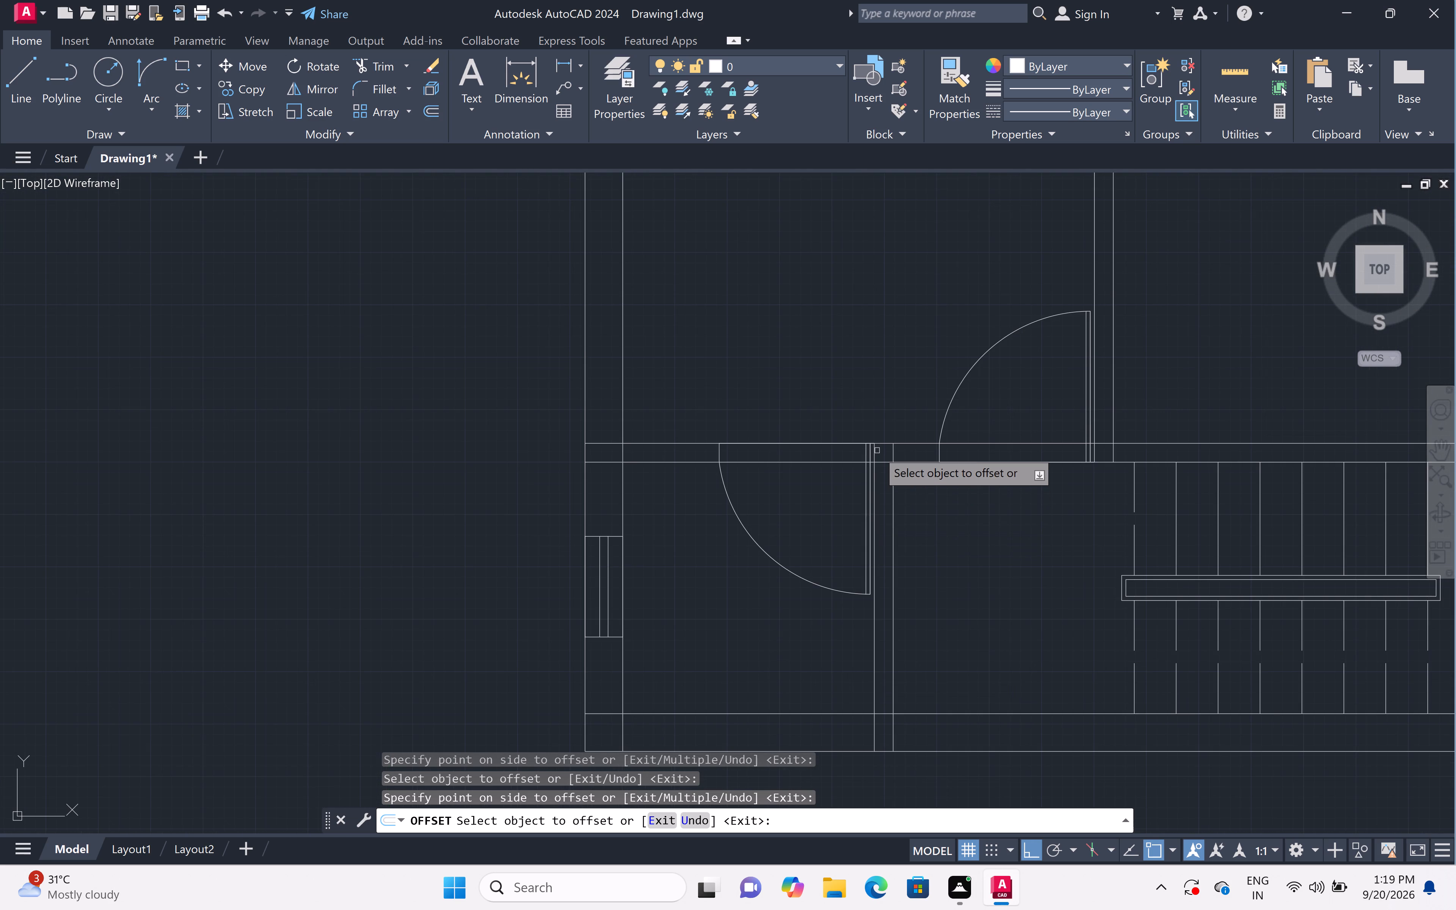
scroll(877, 450, "up", 1)
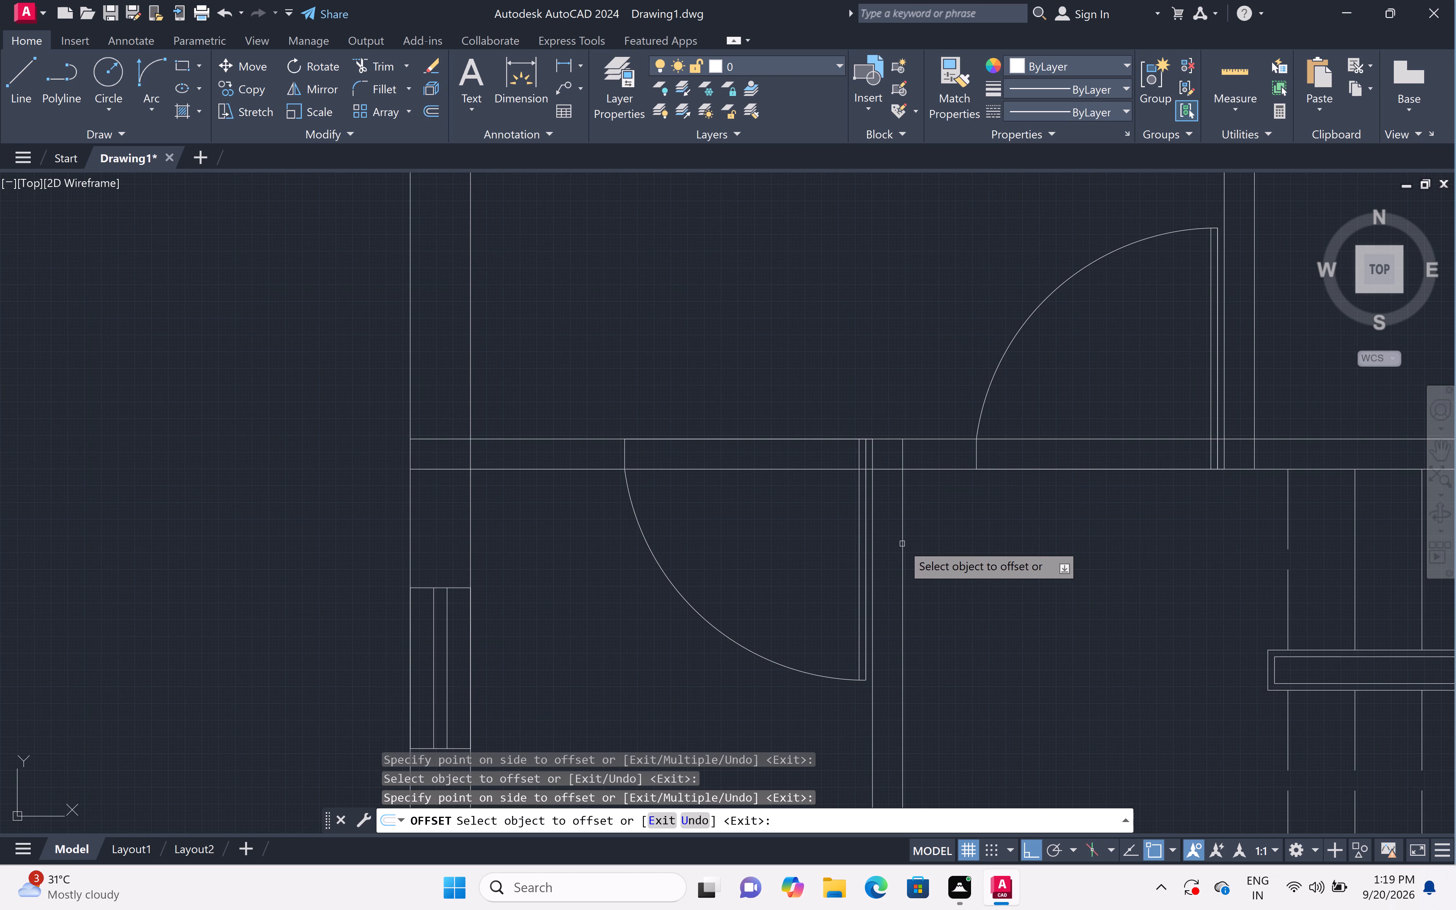
key("Escape")
Trim the wall-line pieces inside the leaves of the upper small room's door and the two back-to-back doors on the central wall.
type("tr")
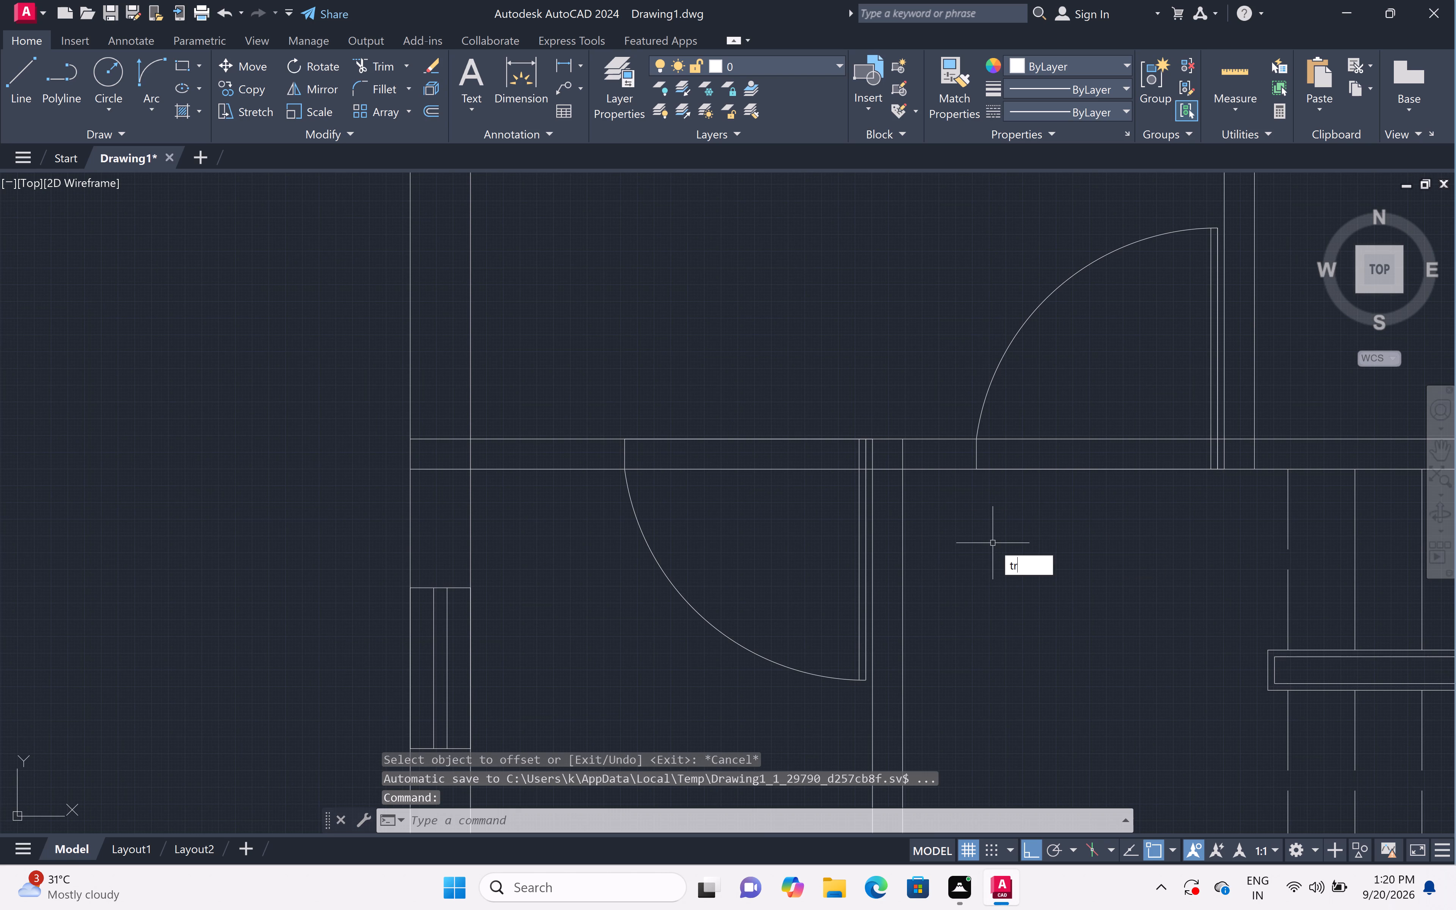
key("space")
scroll(993, 543, "down", 5)
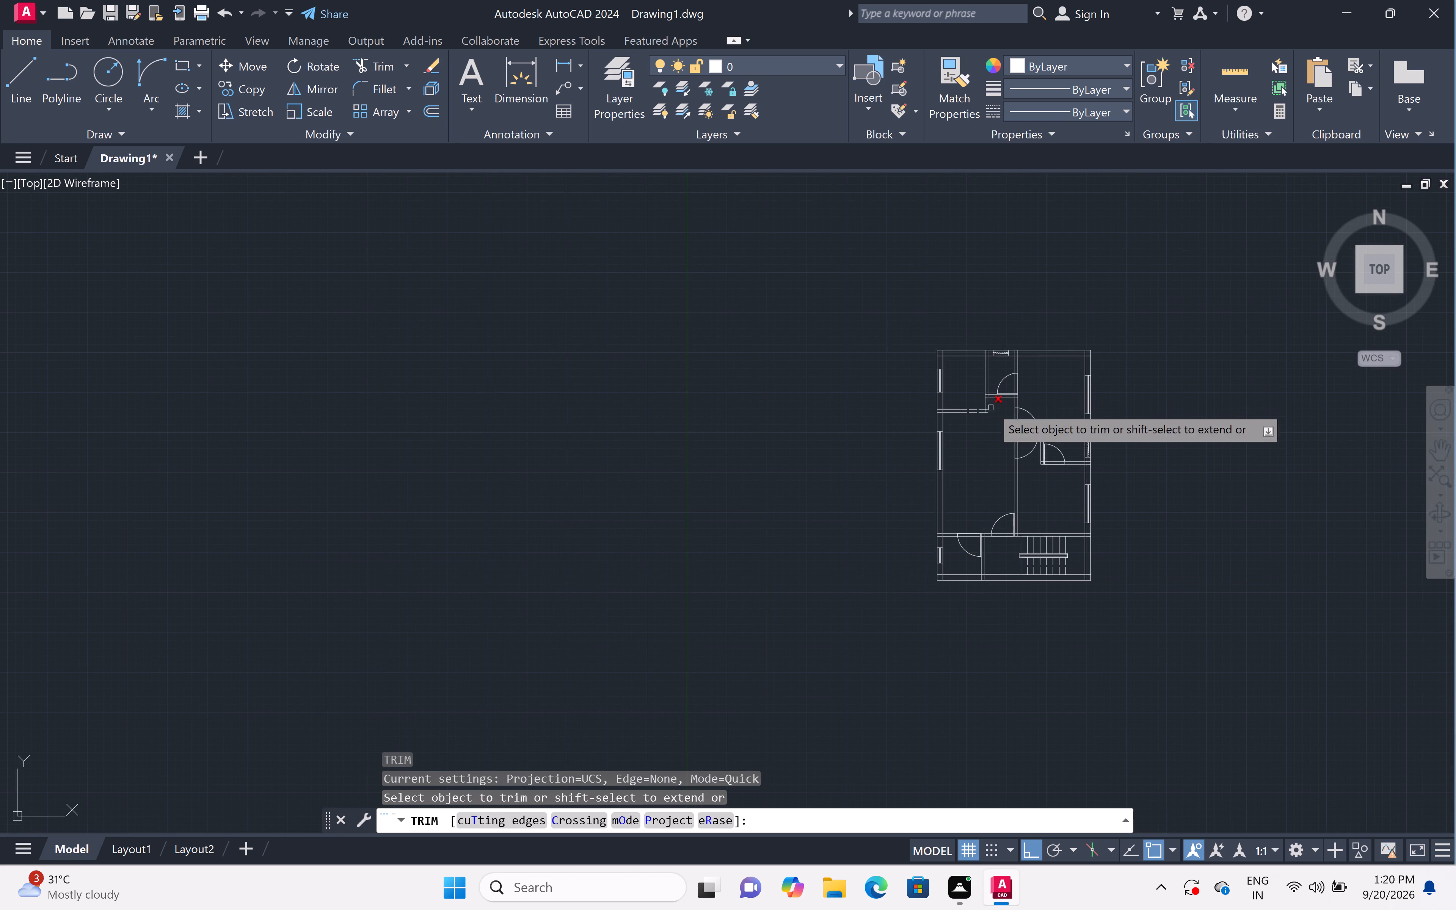
scroll(1017, 403, "up", 5)
scroll(981, 270, "up", 2)
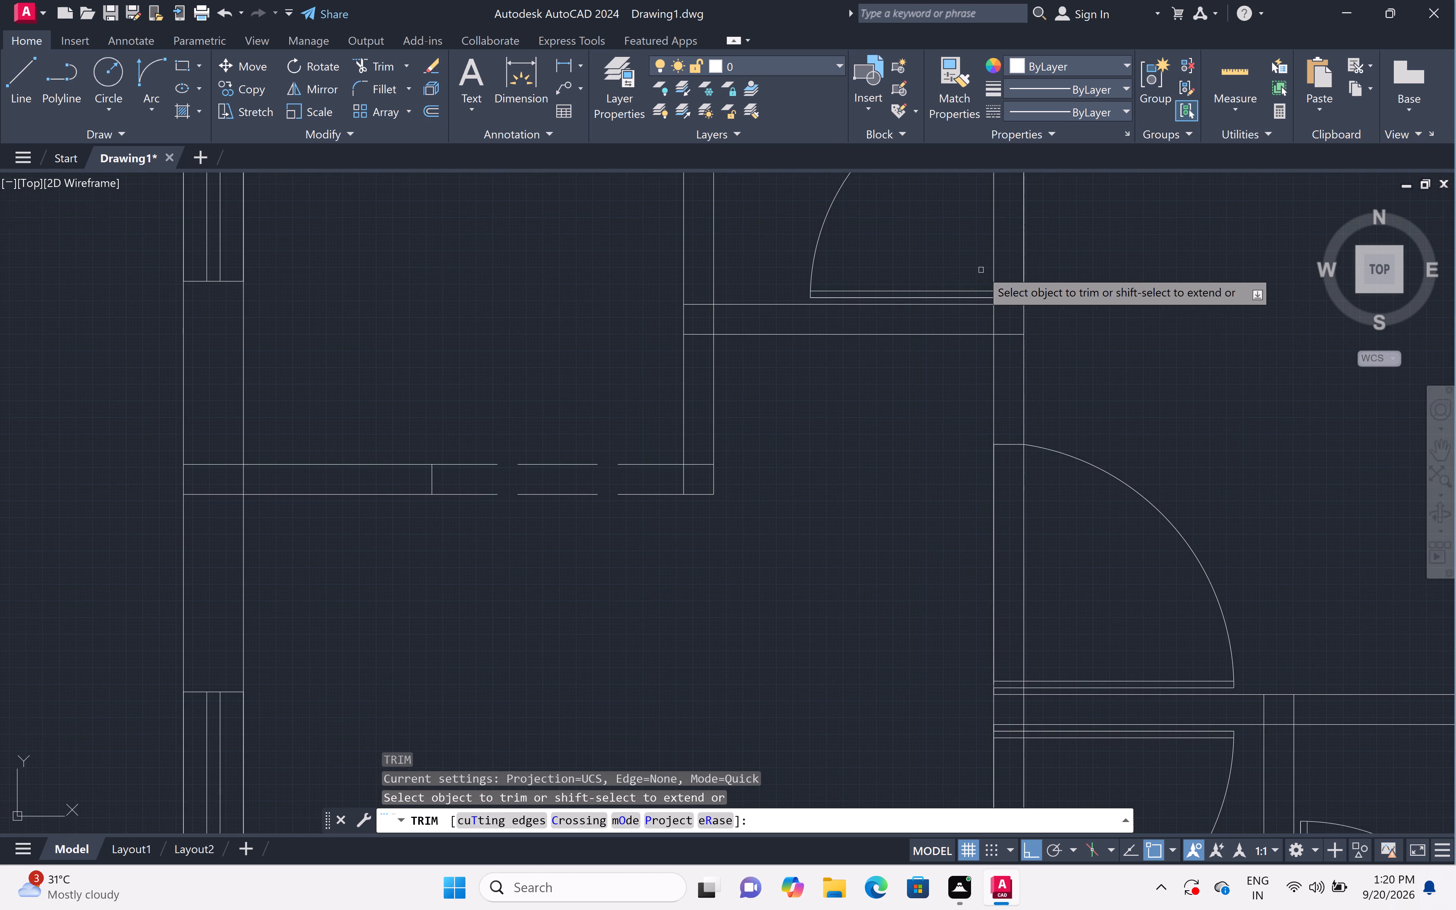
scroll(981, 270, "up", 2)
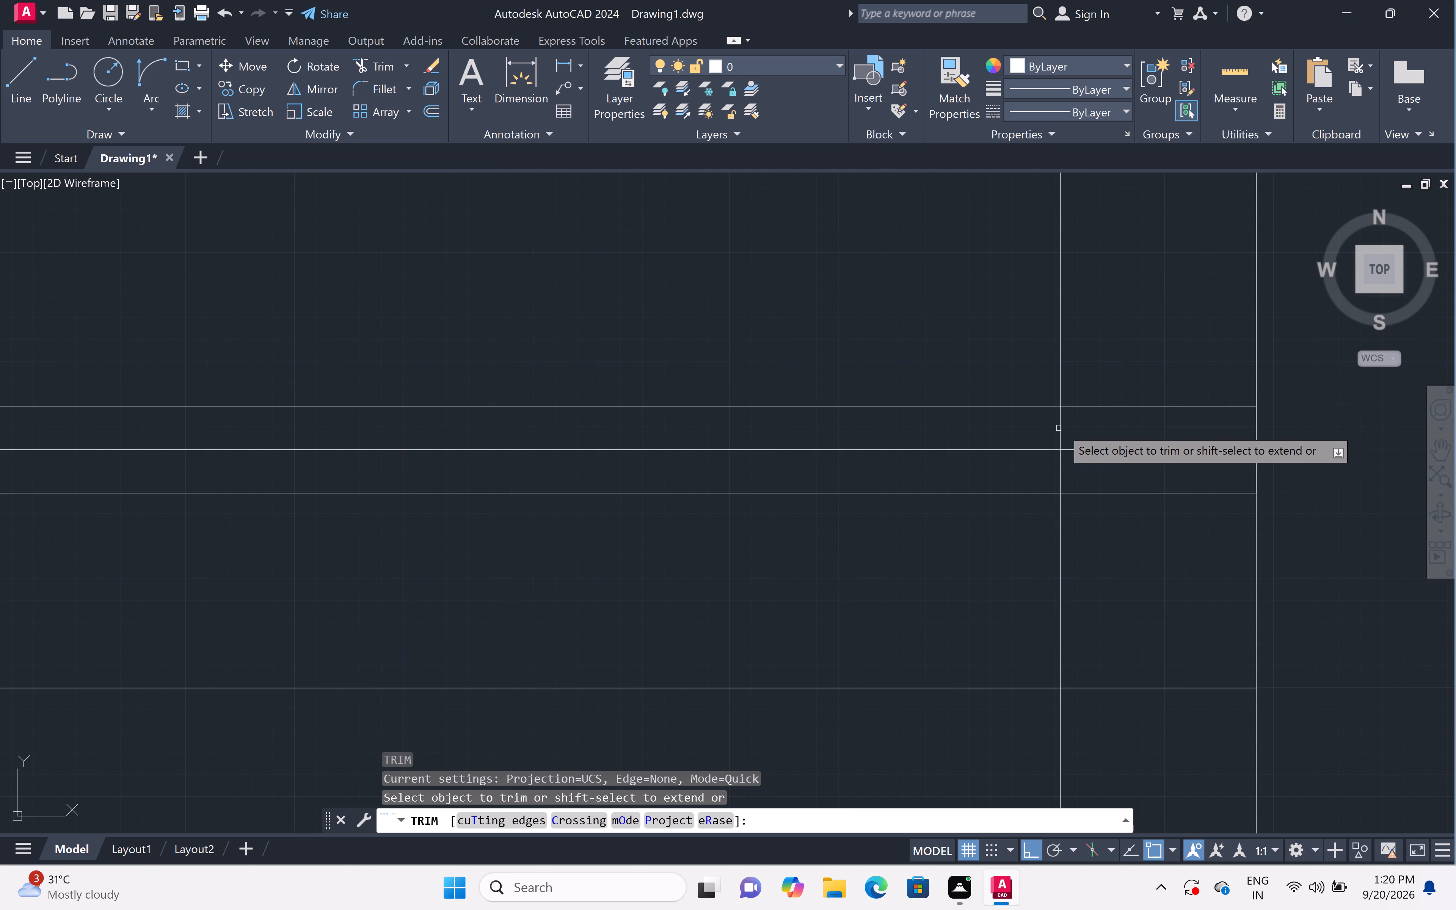
left_click(1062, 428)
scroll(1066, 428, "down", 6)
scroll(1080, 500, "down", 1)
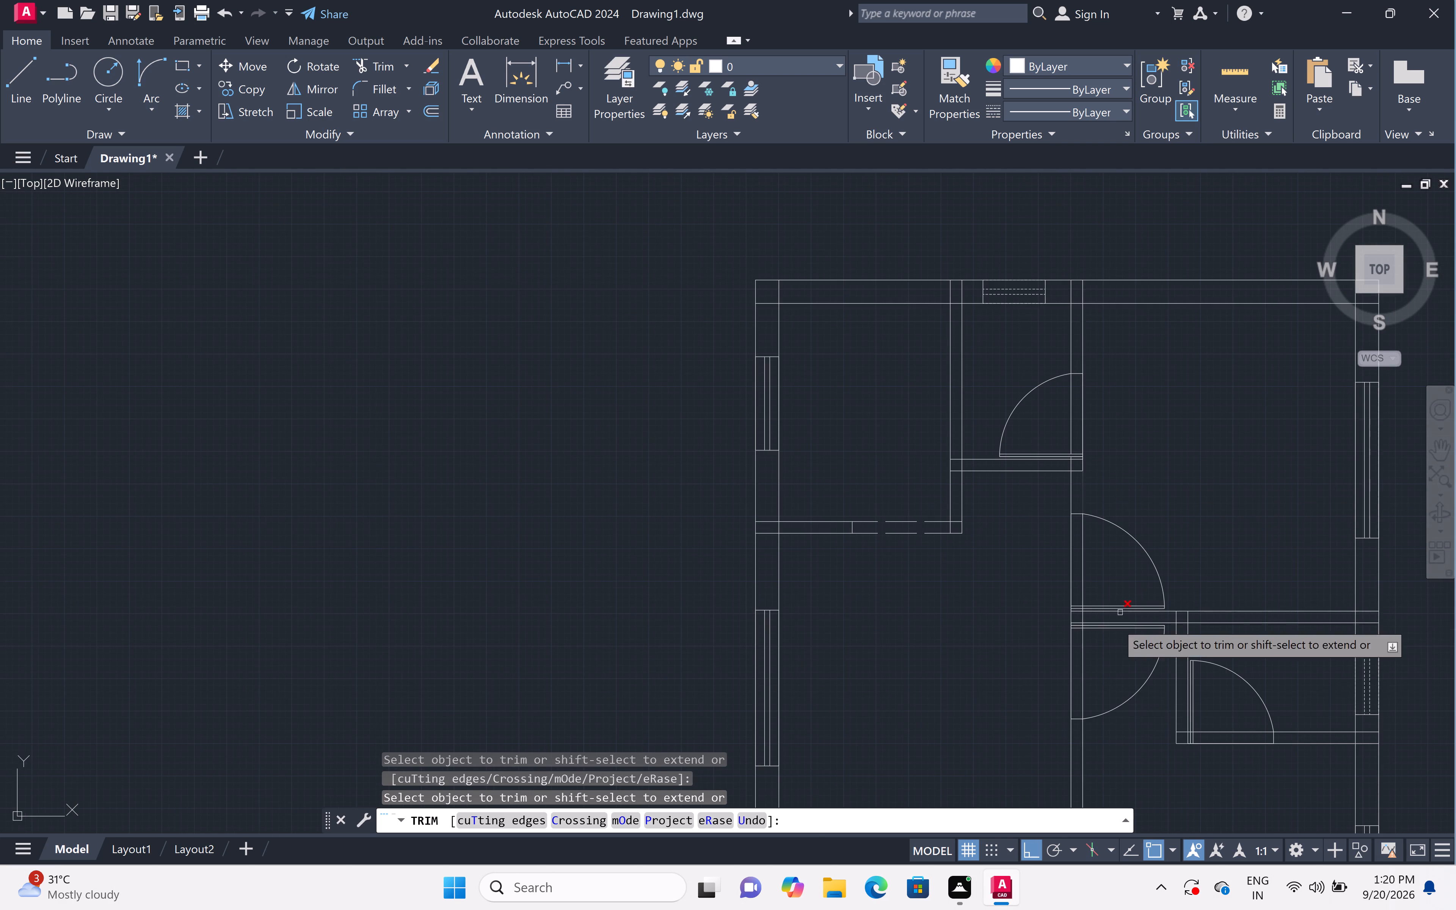
scroll(1093, 650, "up", 6)
scroll(1051, 562, "down", 3)
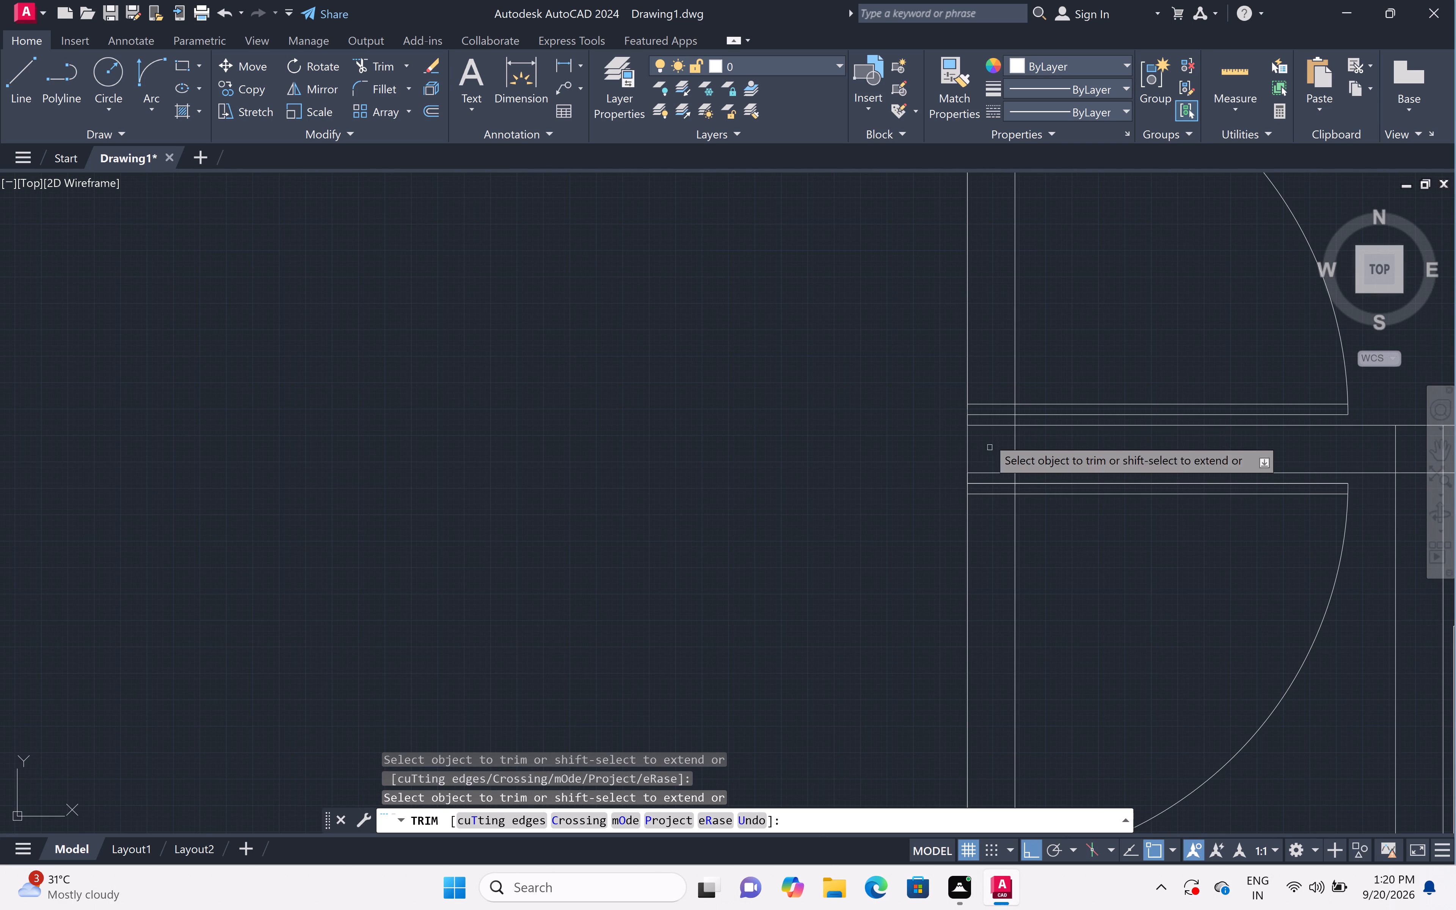
left_click(1015, 488)
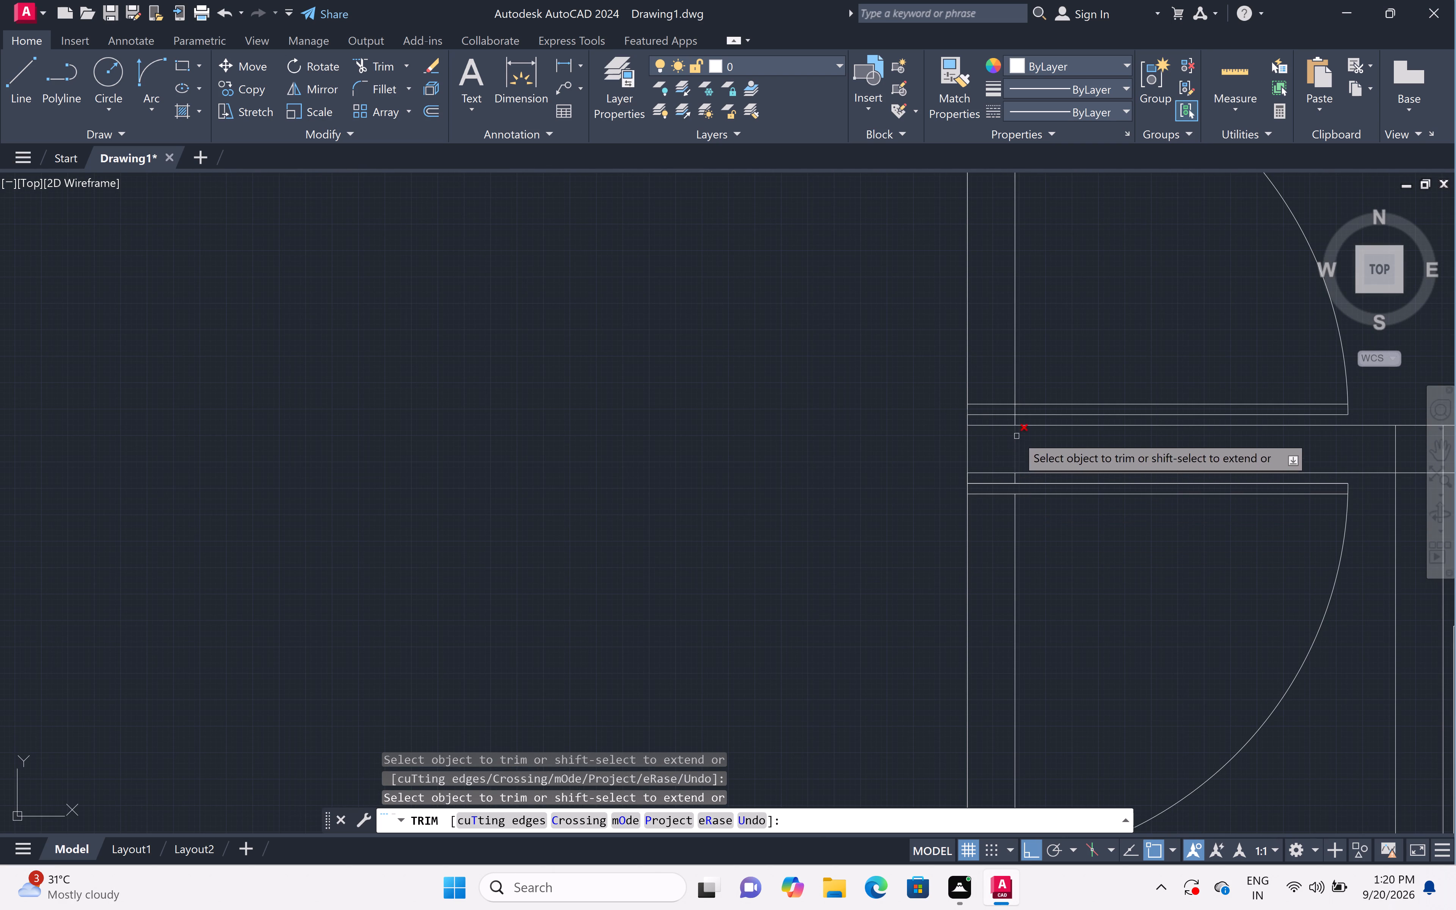
left_click(1014, 409)
Trim the wall-line pieces inside the leaves of the small right-hand room's door, the door above the staircase wall and the lower-left room's door.
scroll(1014, 419, "down", 5)
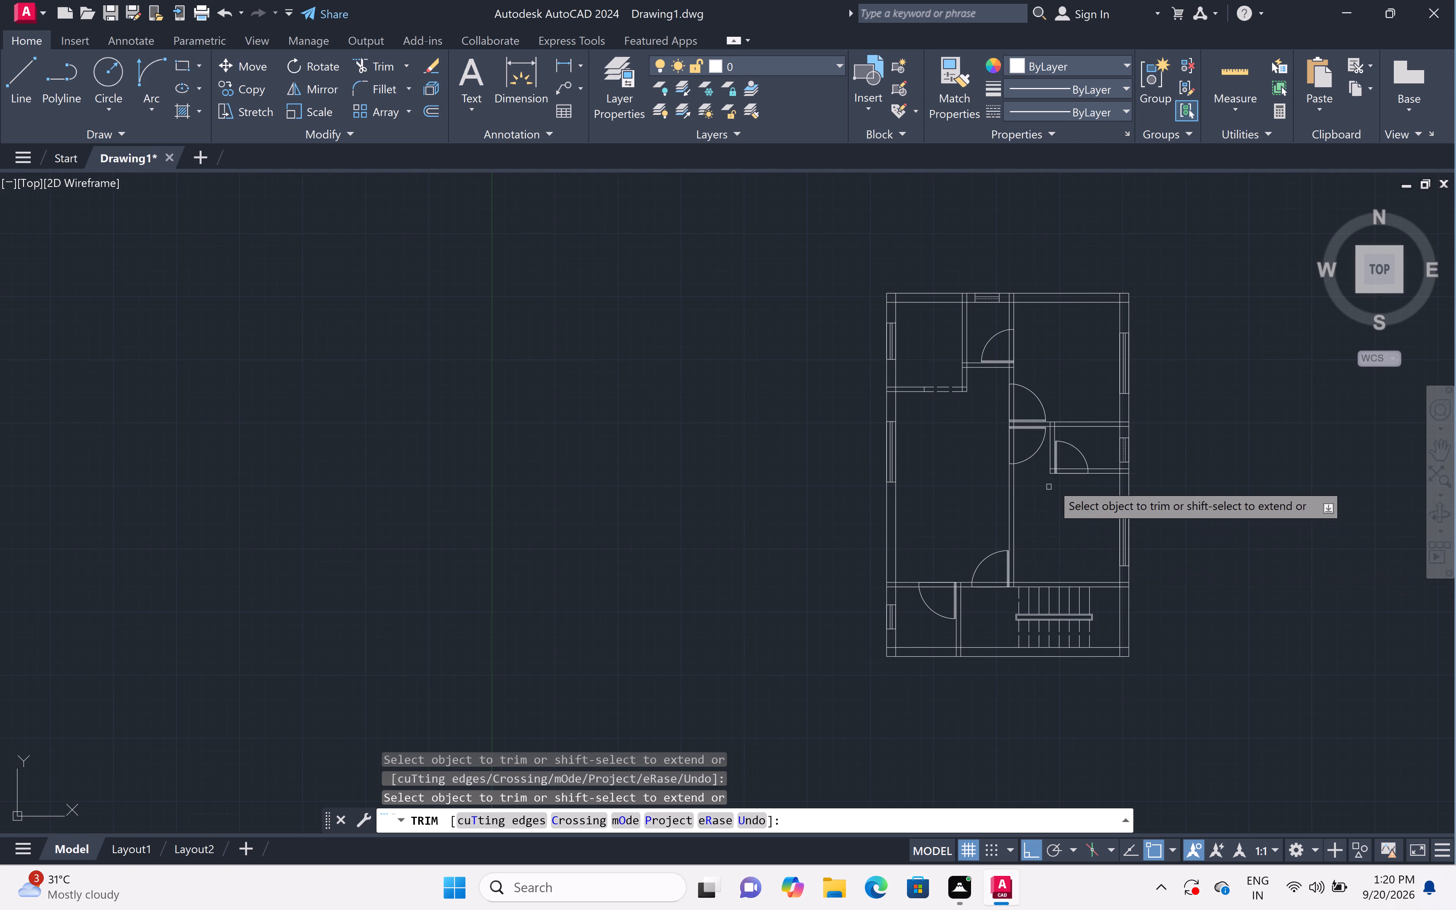
scroll(1058, 468, "up", 8)
left_click(1043, 472)
scroll(1043, 472, "down", 6)
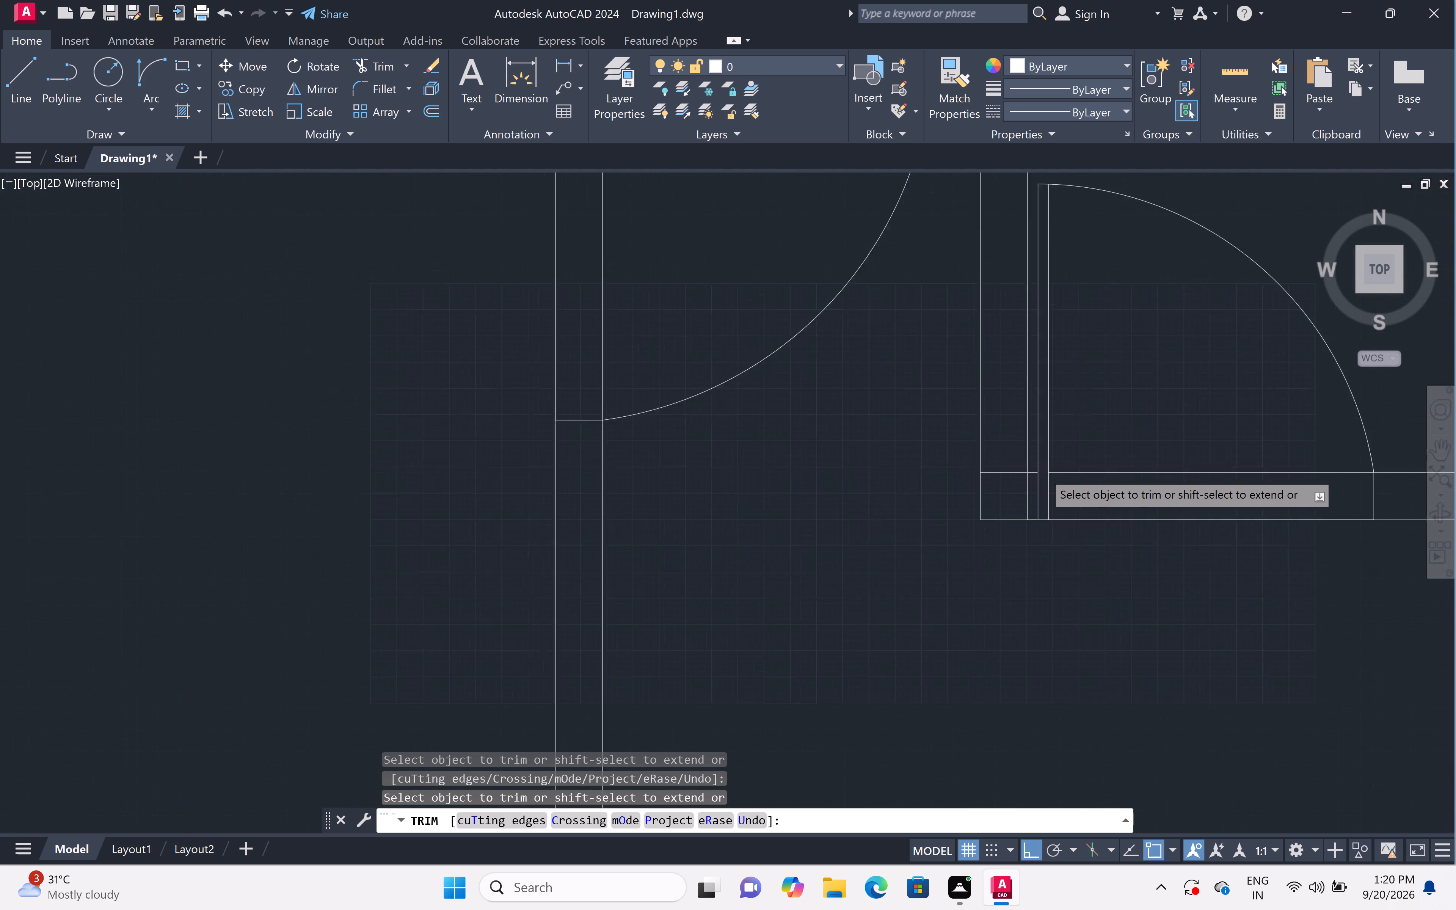
scroll(1043, 473, "down", 2)
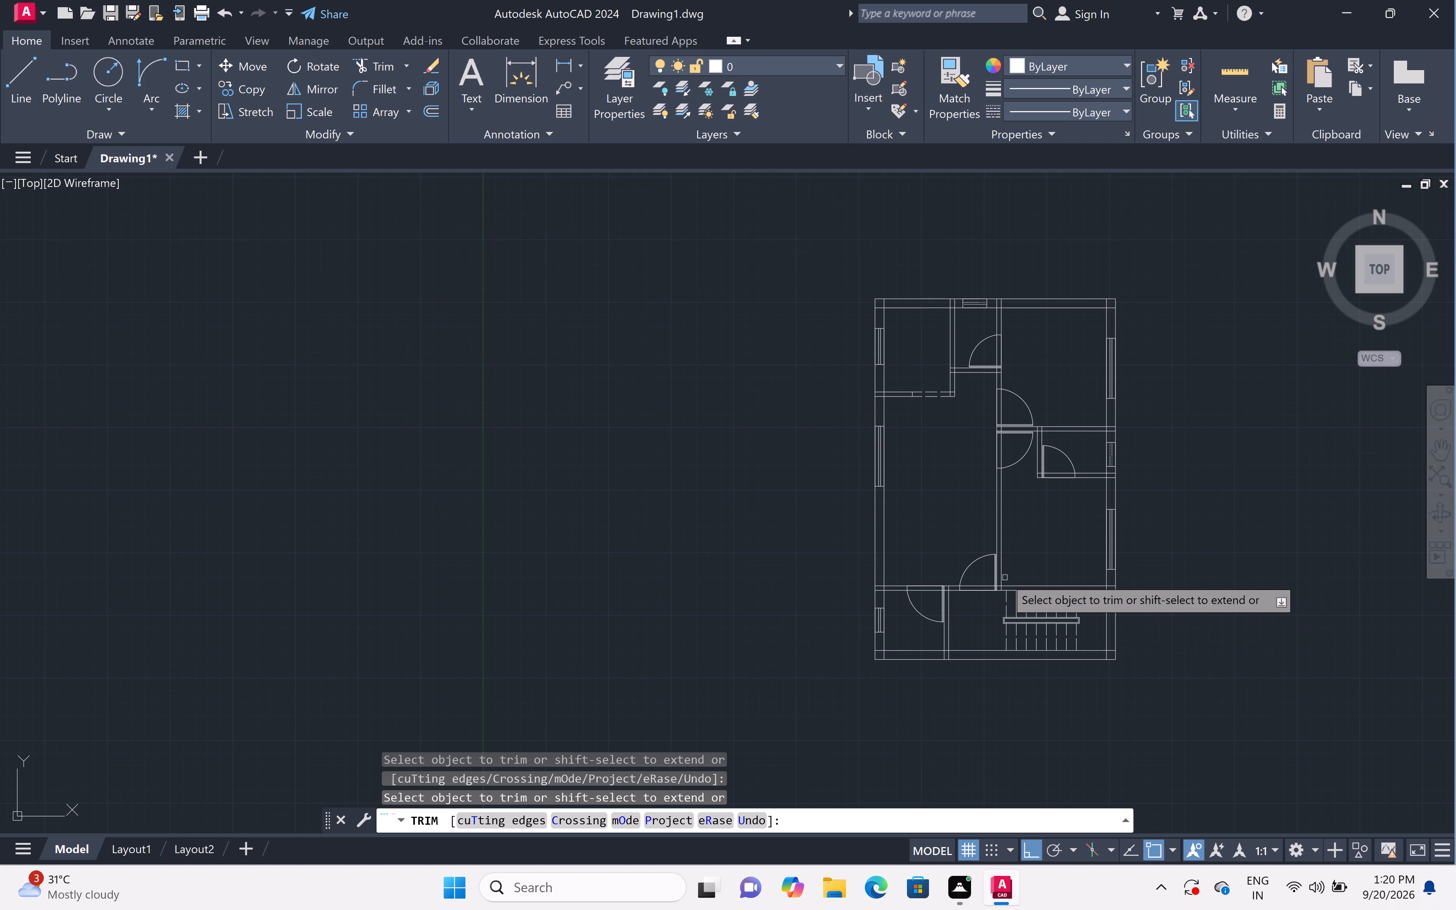
scroll(991, 584, "up", 6)
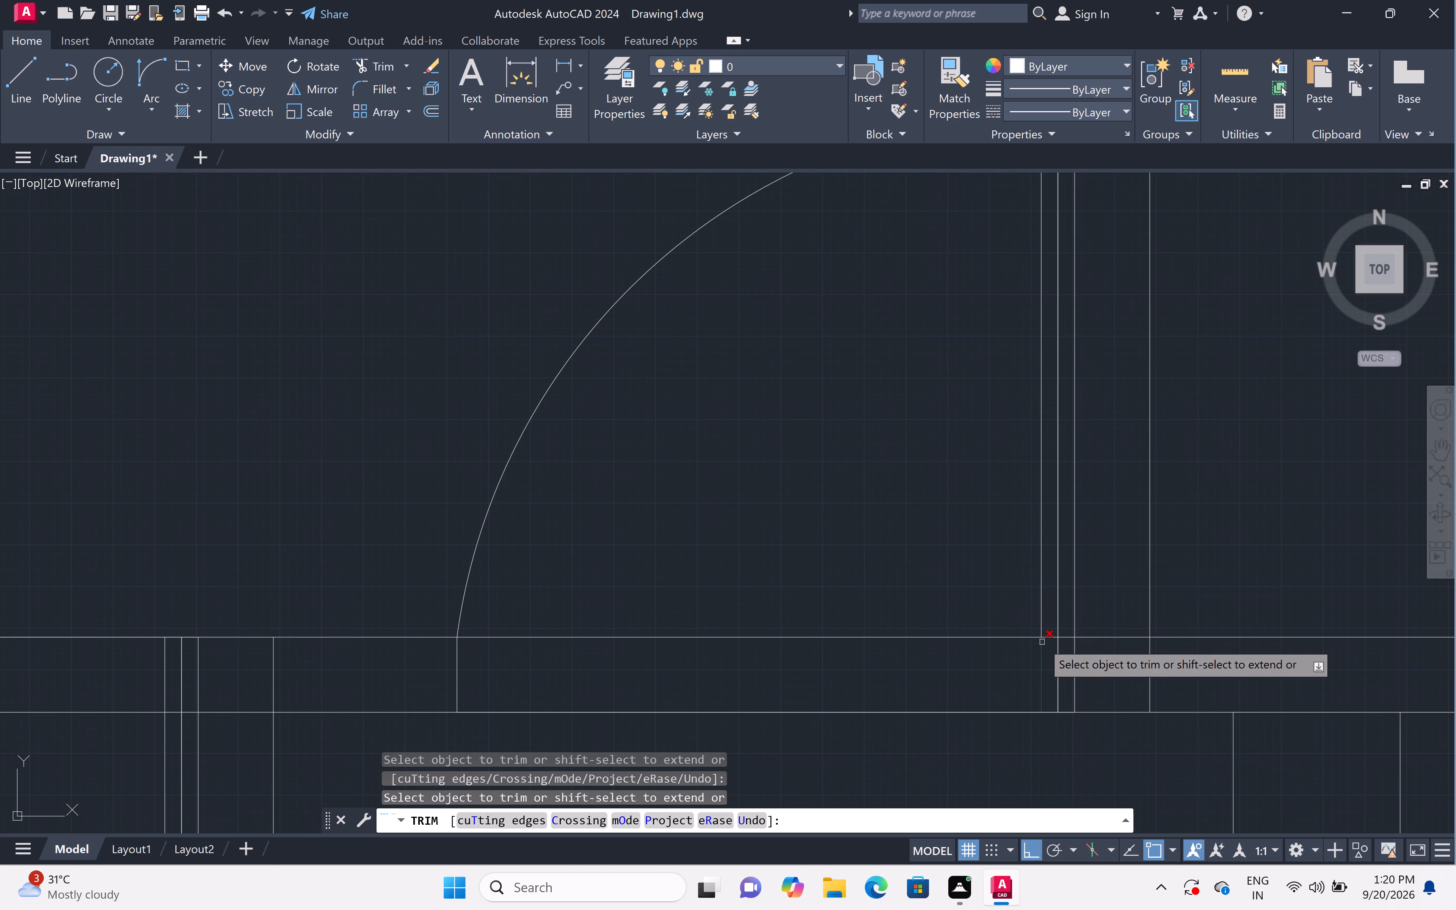
scroll(1042, 638, "up", 2)
left_click(1060, 635)
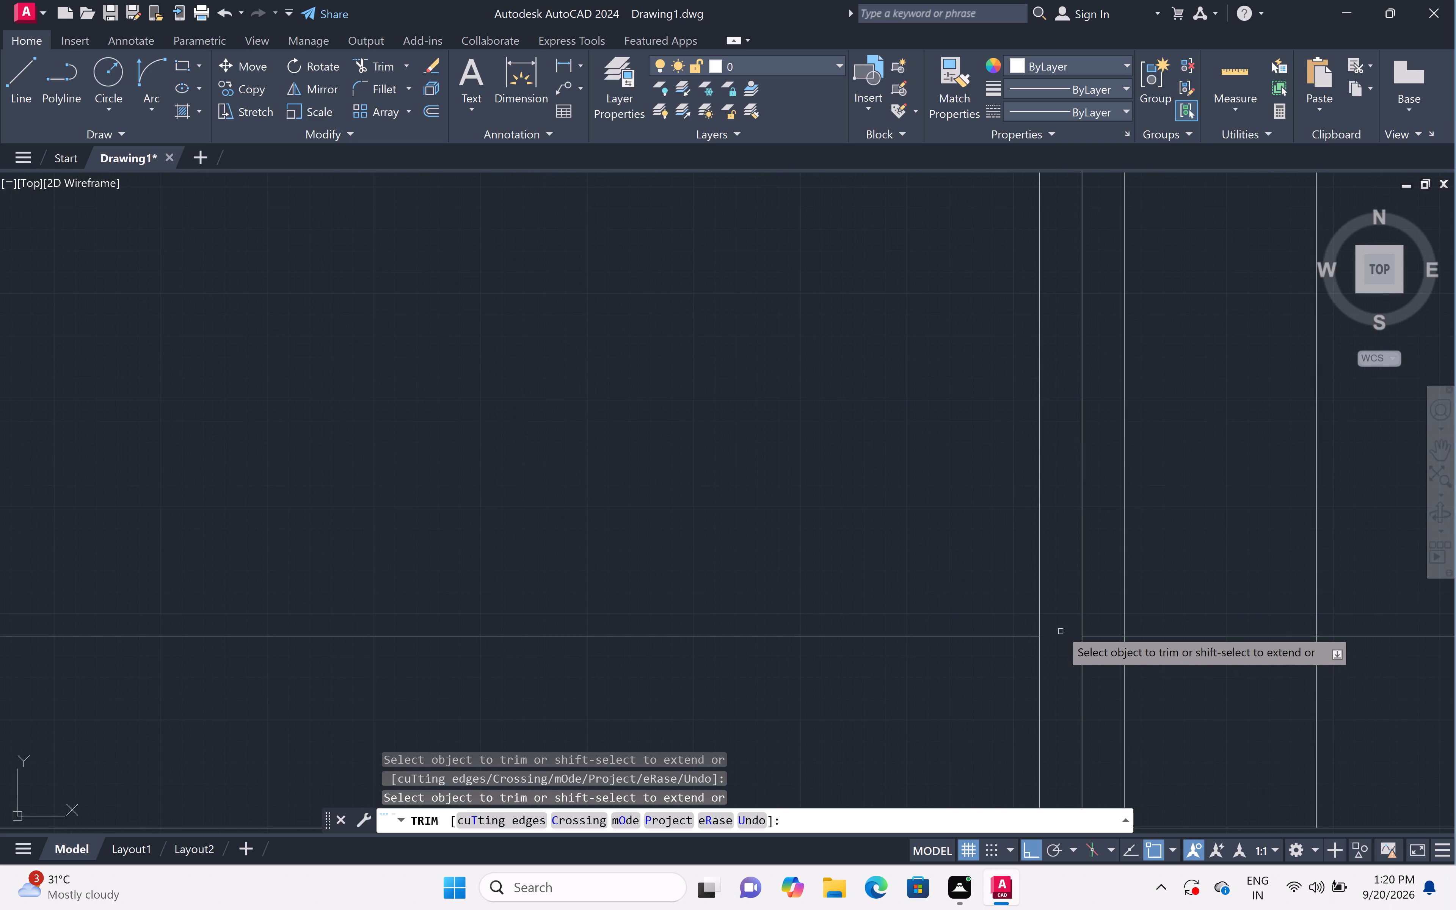
scroll(1062, 624, "down", 6)
scroll(904, 642, "down", 2)
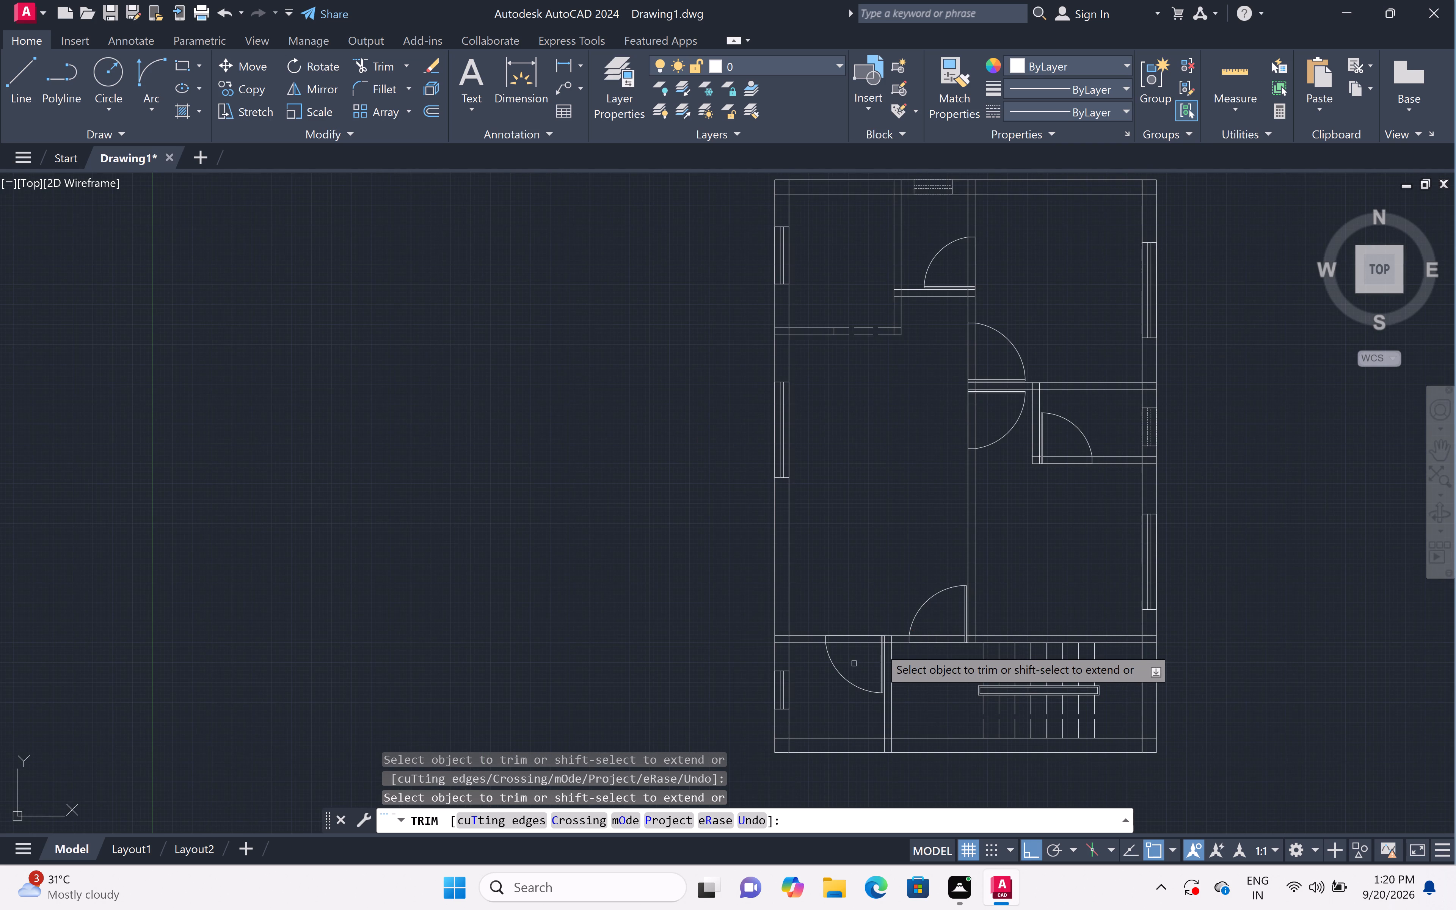
scroll(879, 647, "up", 6)
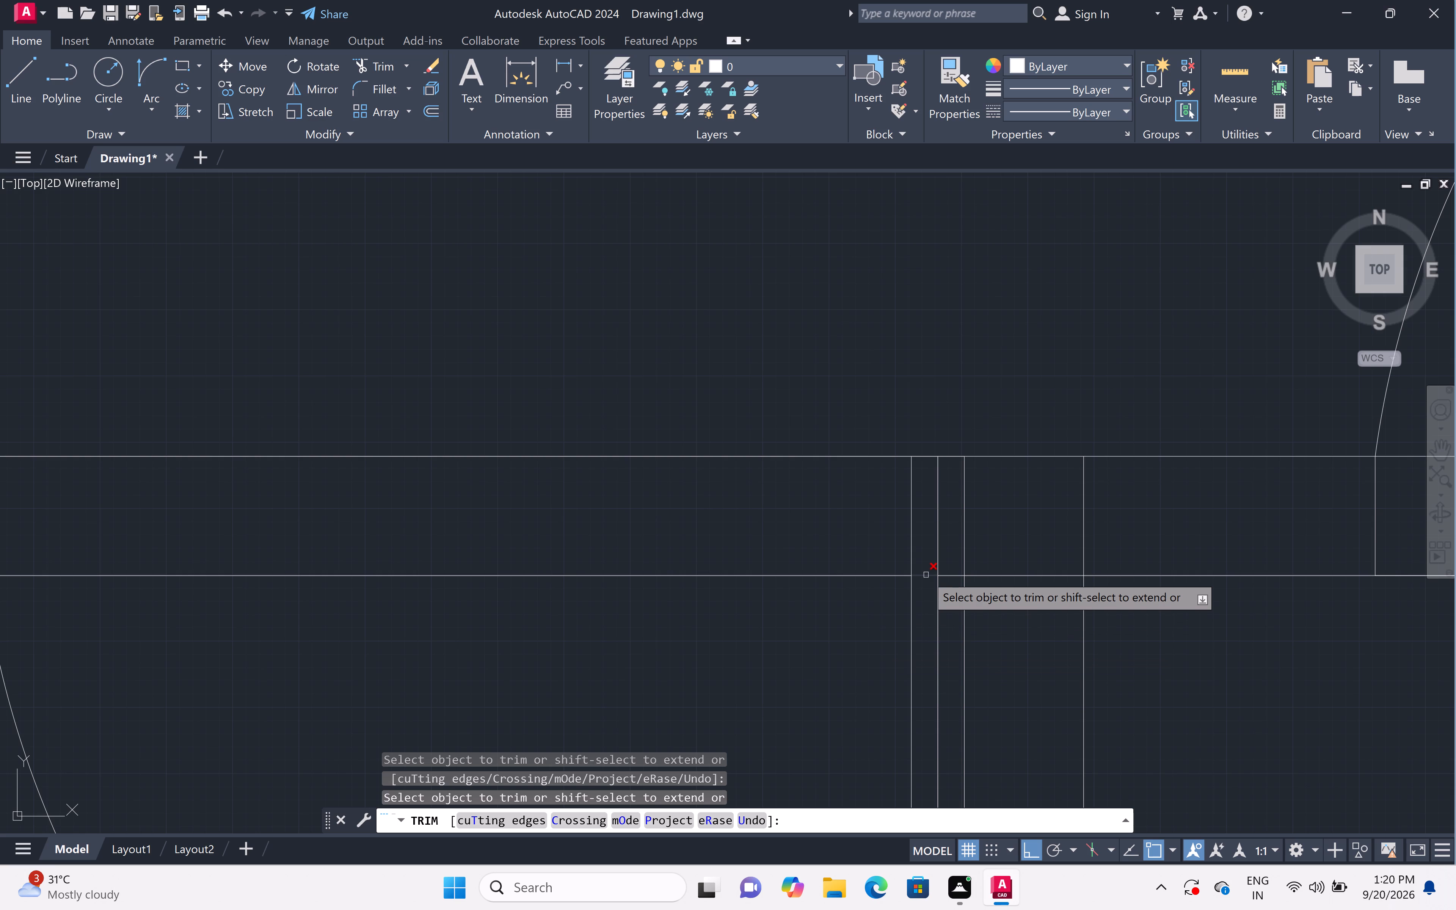
left_click(926, 575)
scroll(926, 575, "down", 6)
scroll(944, 495, "down", 1)
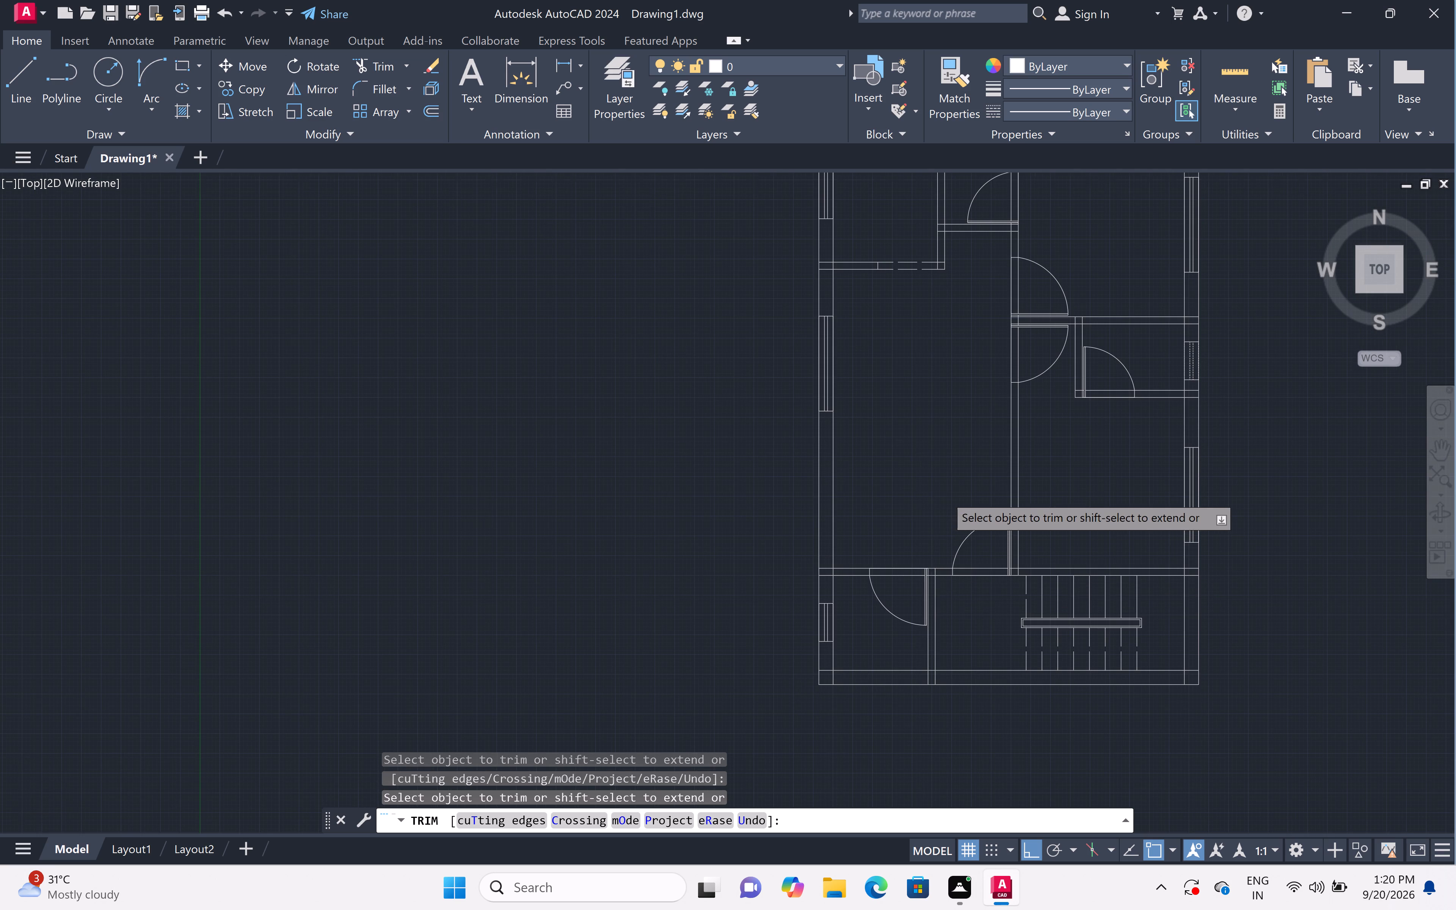
middle_click_drag(944, 496, 736, 589)
scroll(941, 551, "up", 1)
scroll(737, 565, "down", 1)
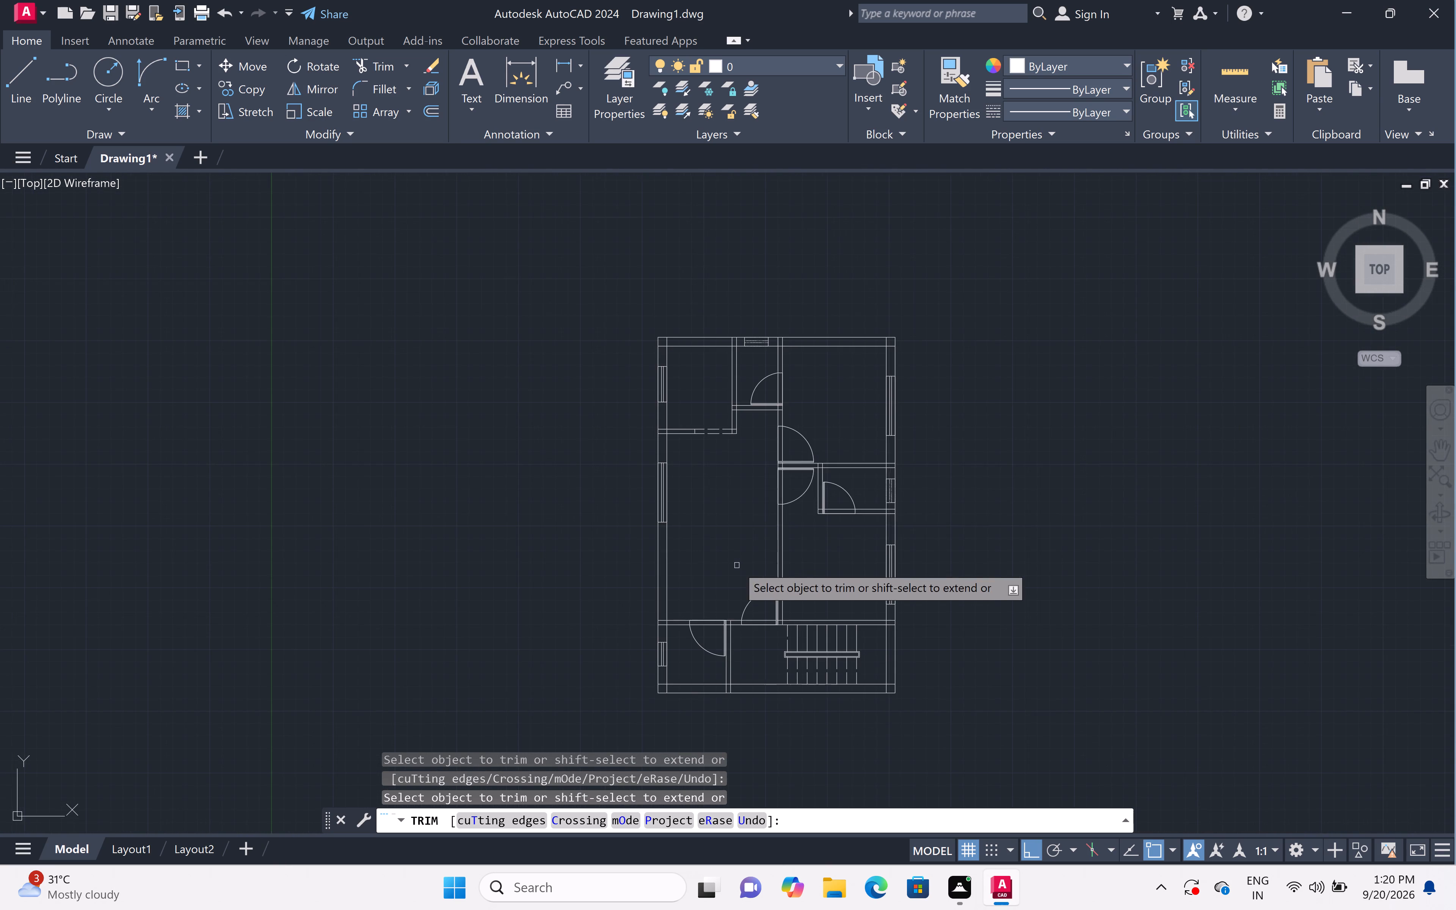
scroll(767, 386, "up", 2)
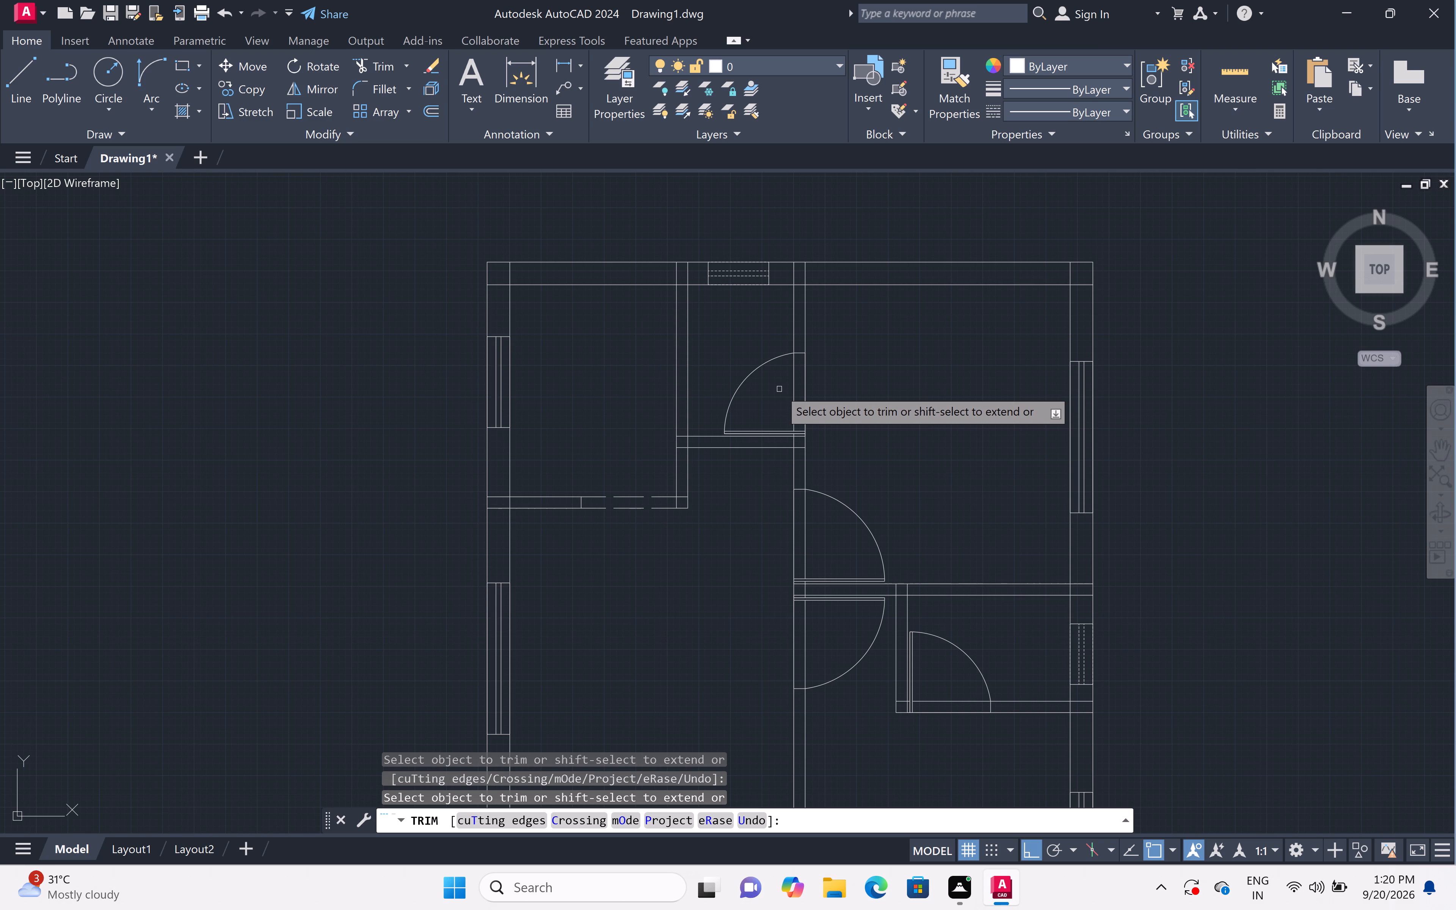
key("Escape")
Trim the overlapping inner wall lines at the top-left corner of the outer wall.
type("trv")
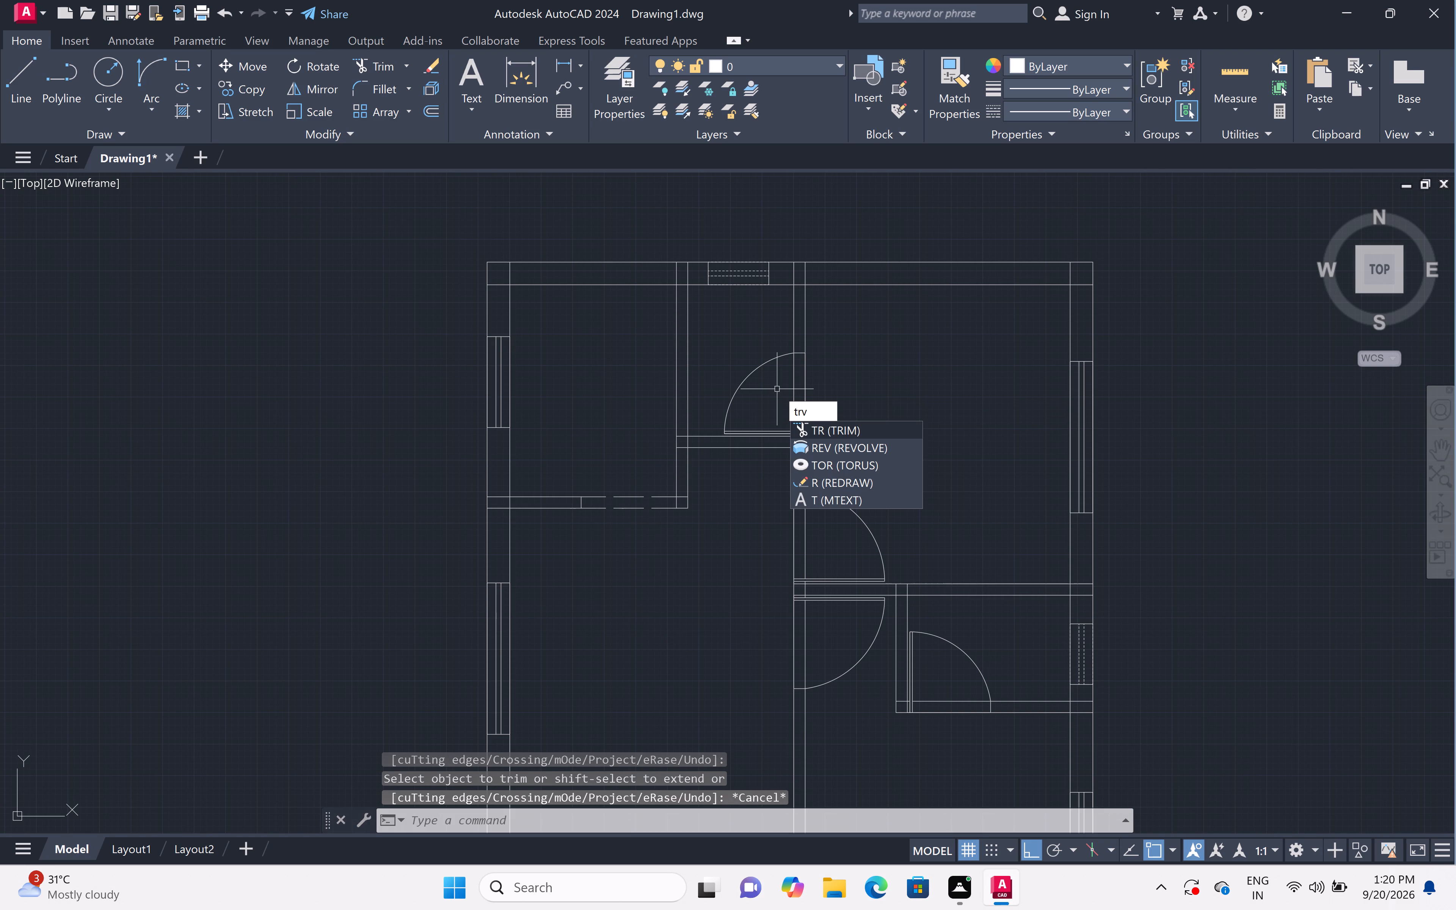
key("Escape")
type("tr")
key("space")
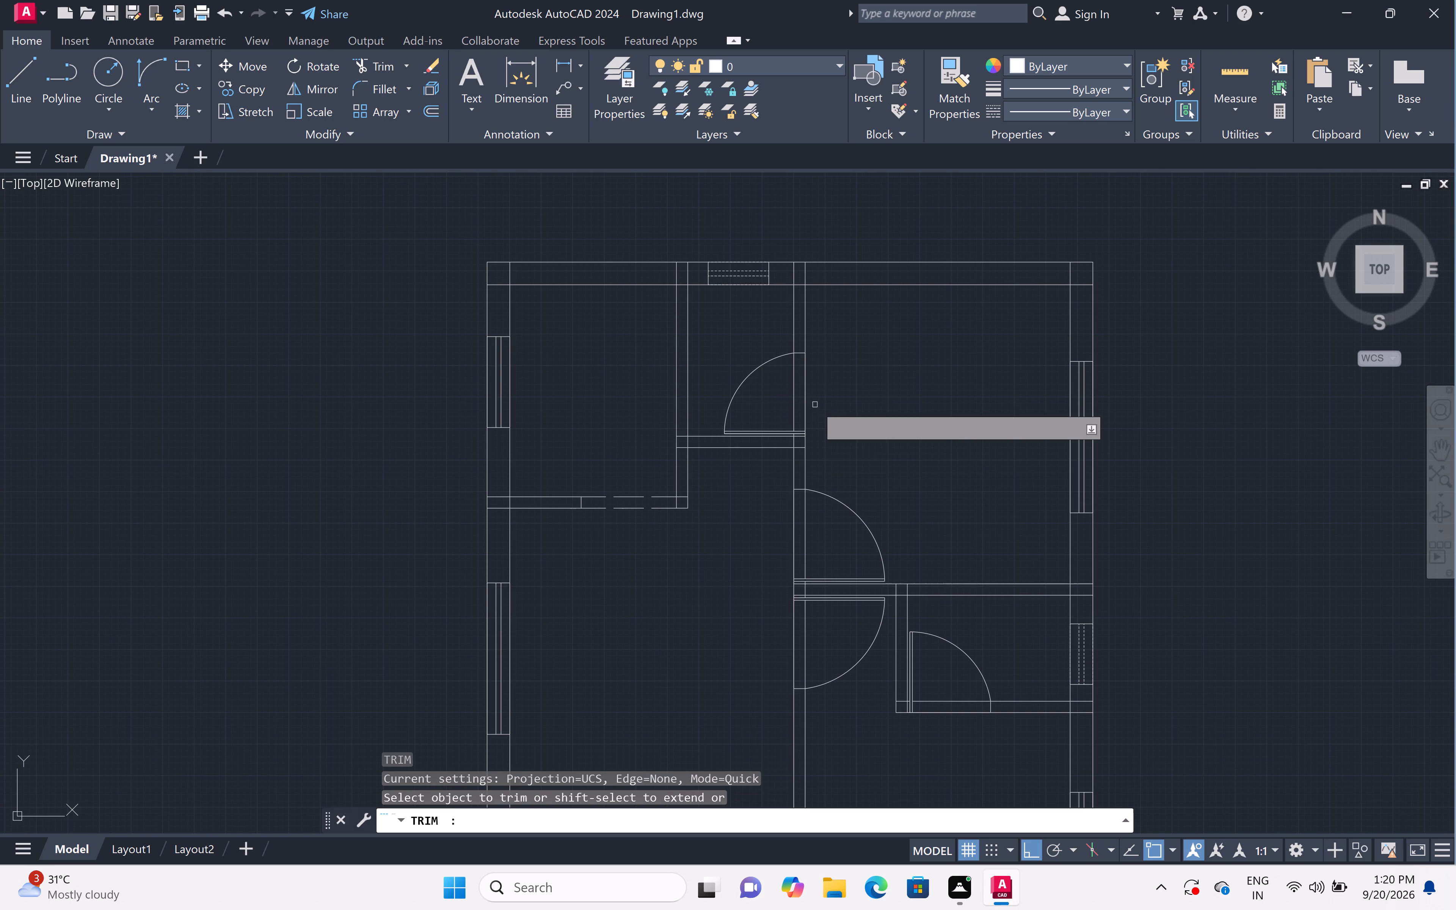
scroll(497, 280, "up", 4)
left_click(497, 265)
left_click(498, 363)
scroll(502, 336, "down", 3)
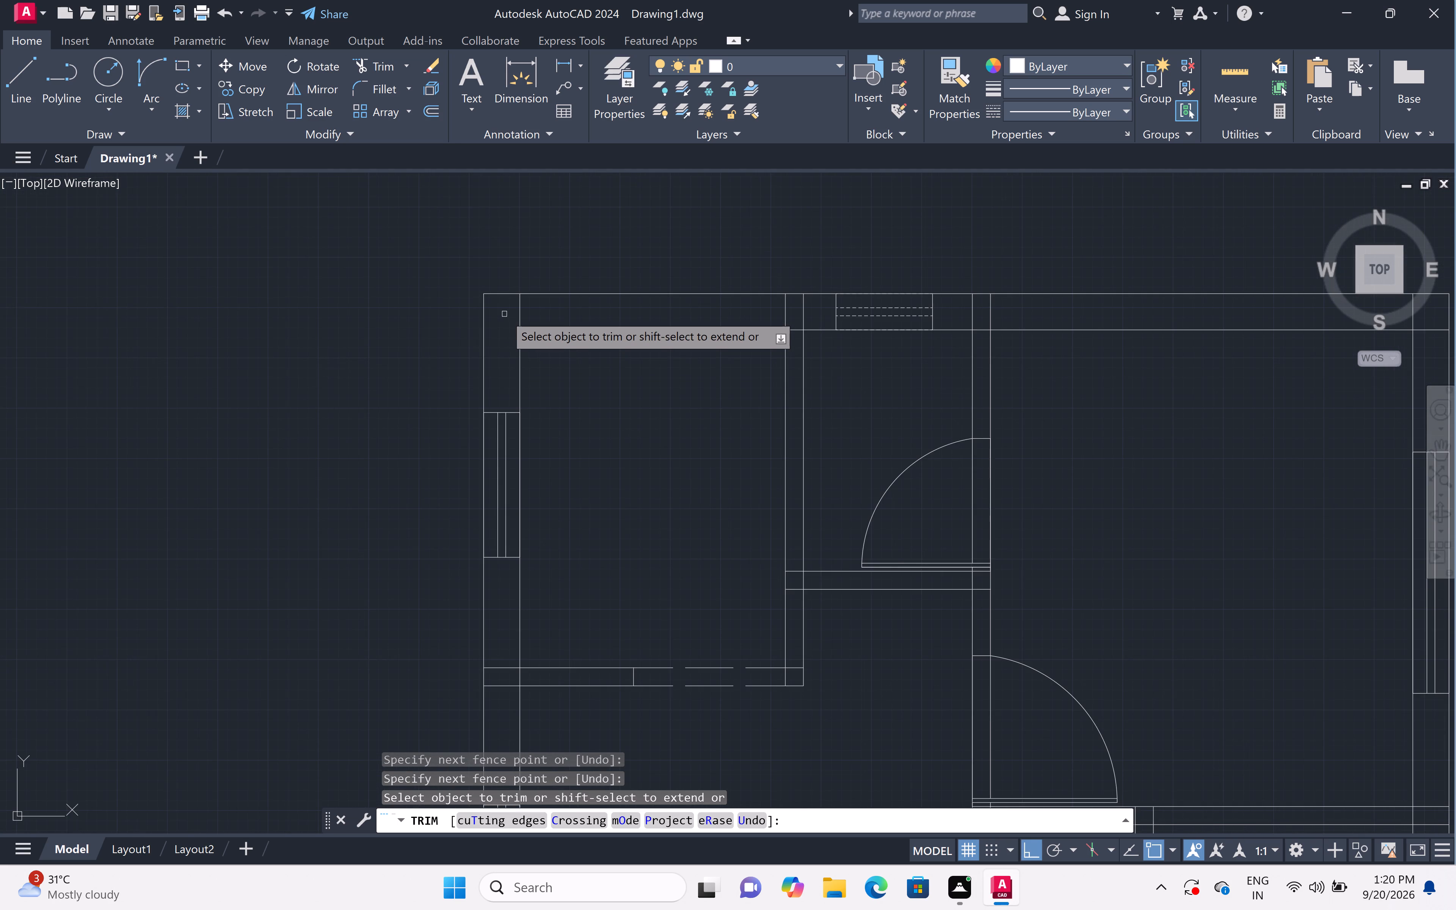
scroll(504, 314, "up", 1)
left_click(504, 314)
left_click(557, 310)
scroll(557, 310, "down", 3)
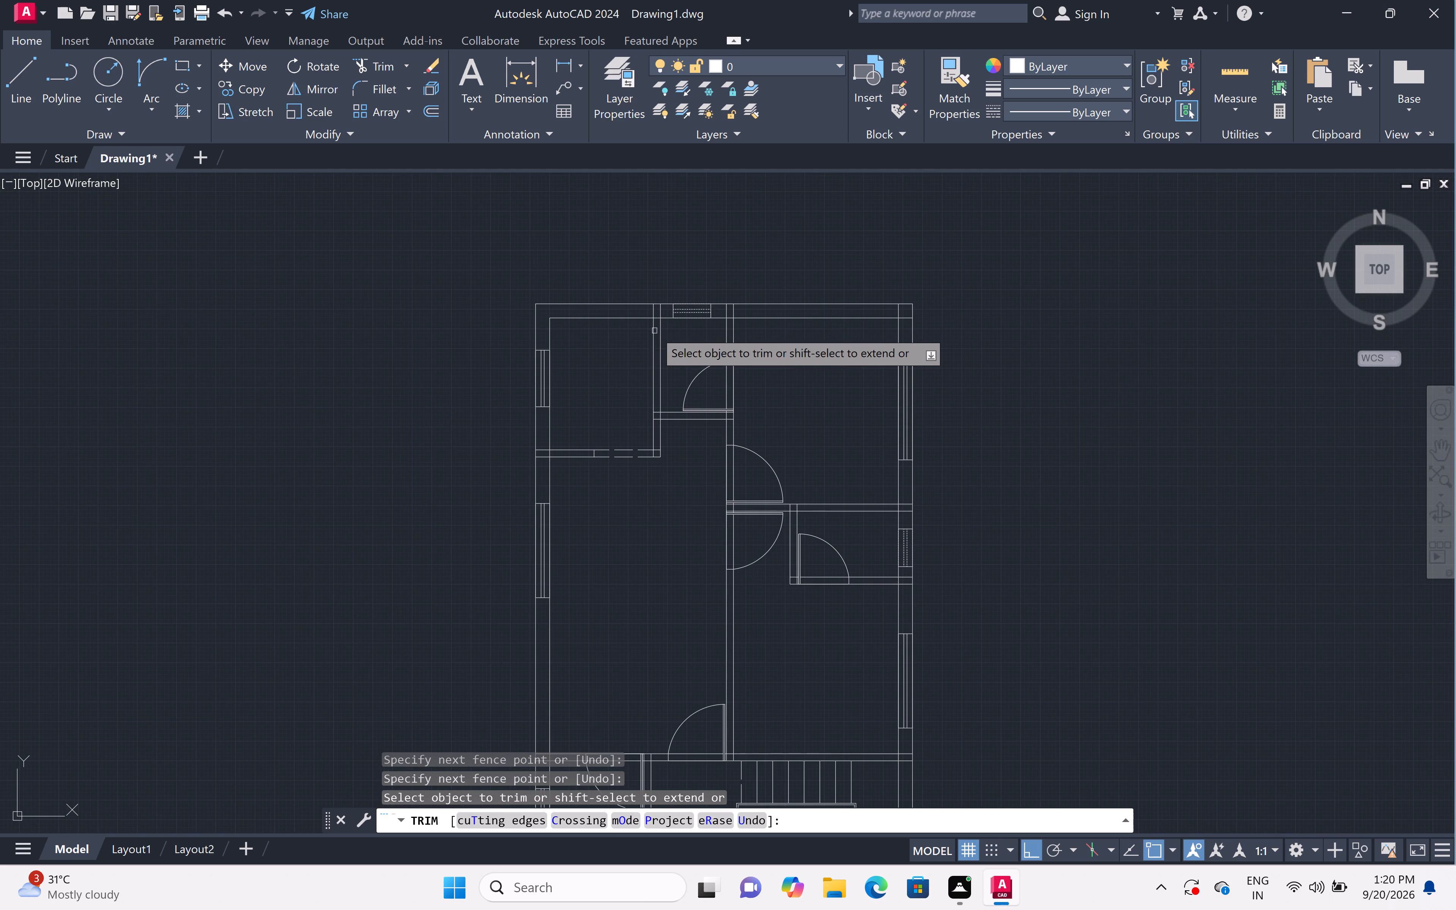
Trim the overlapping lines where the top-left room's partition meets the top outer wall, opening the junction.
scroll(660, 304, "up", 4)
left_click(566, 337)
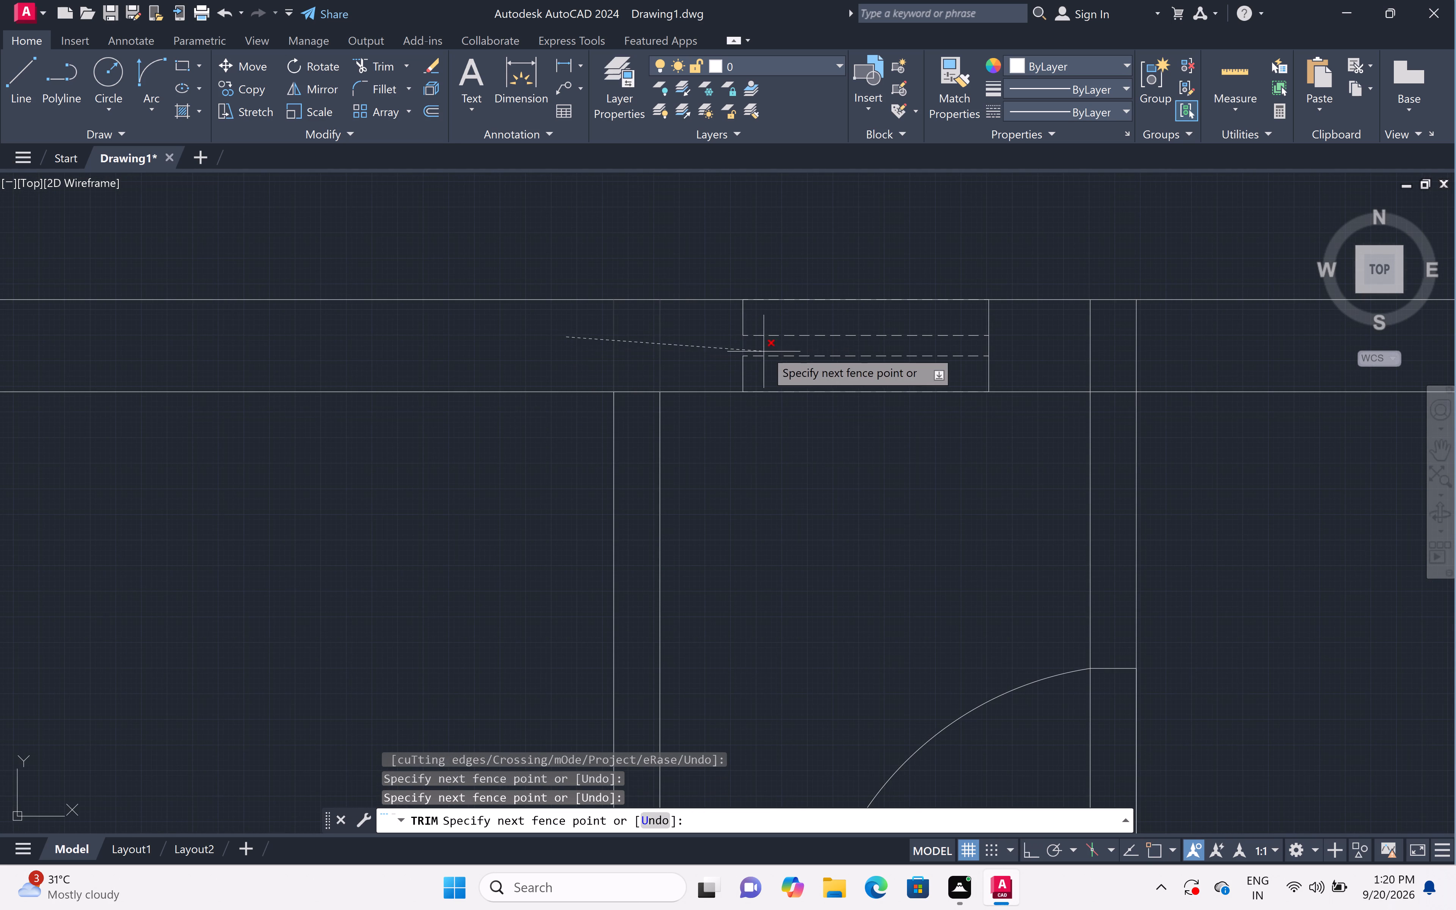
left_click(716, 345)
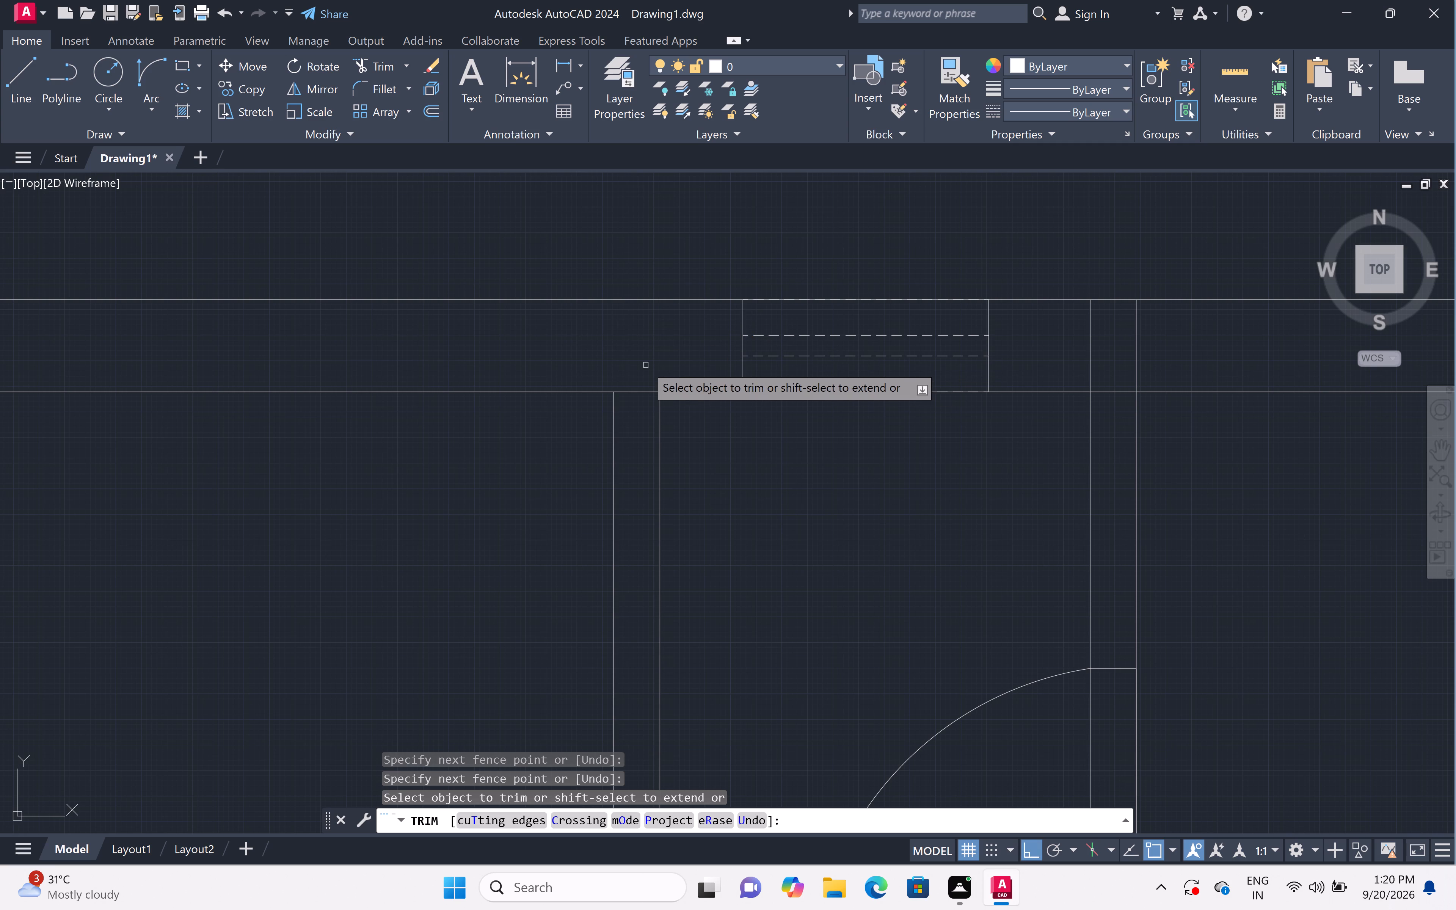
left_click(640, 367)
left_click(638, 417)
scroll(637, 408, "down", 3)
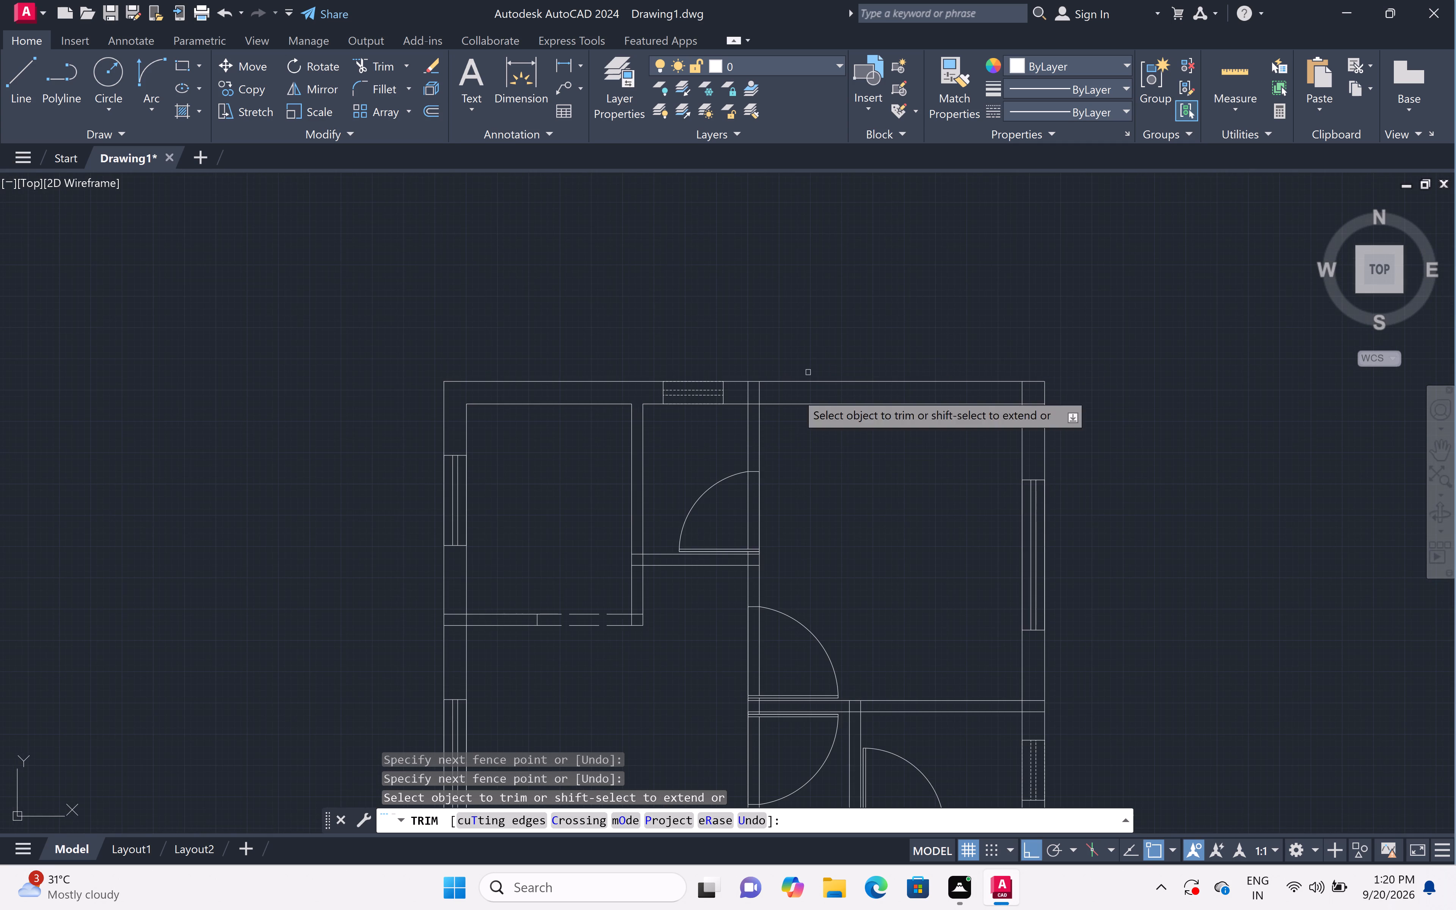
Trim the overlapping lines where the central vertical wall meets the top outer wall, opening the junction.
scroll(769, 391, "up", 5)
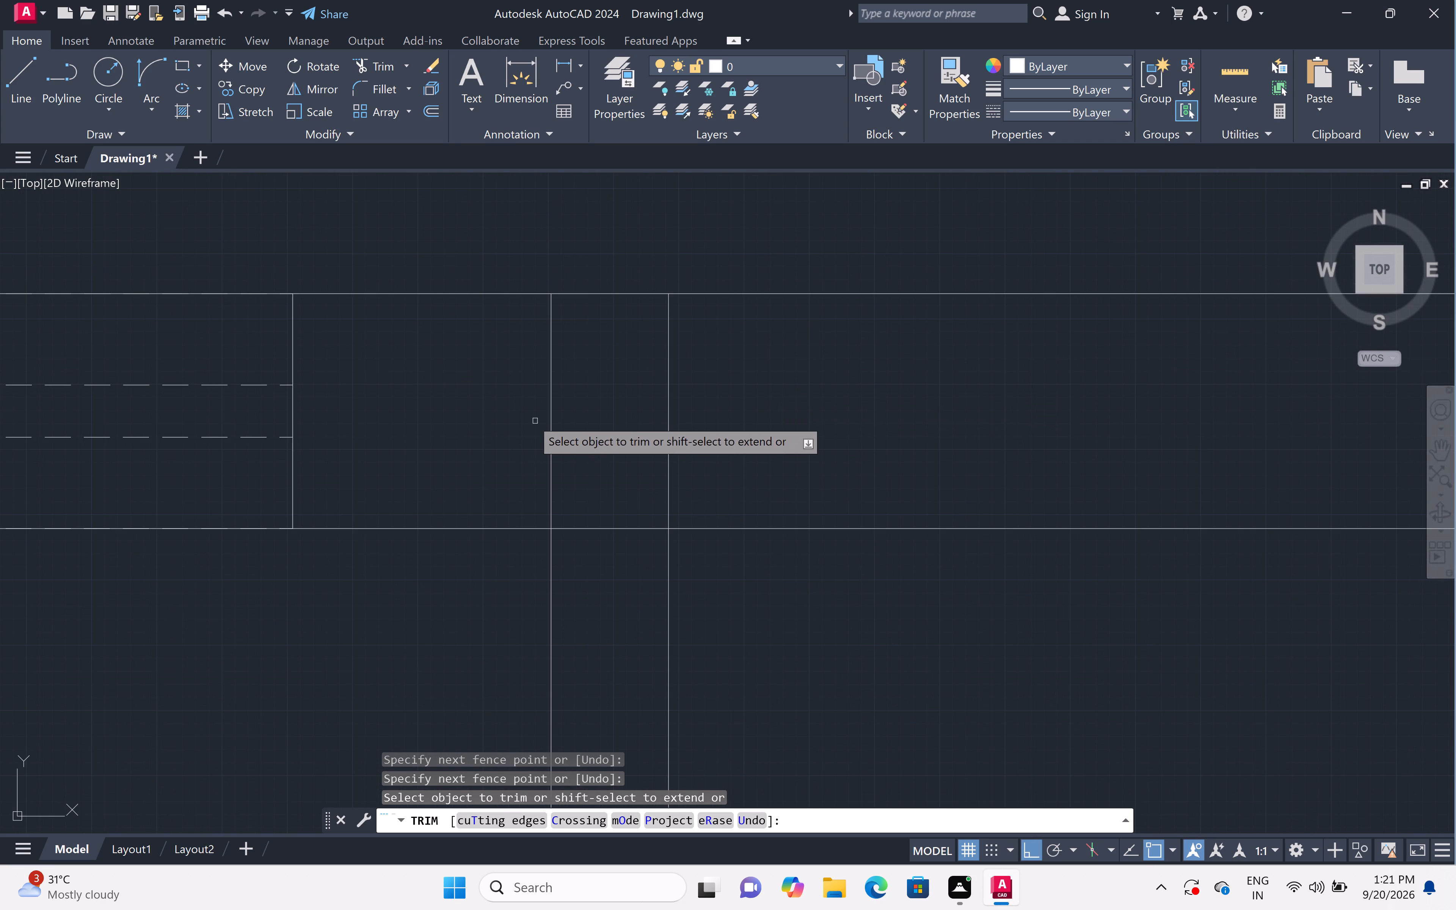
left_click(515, 415)
left_click(994, 419)
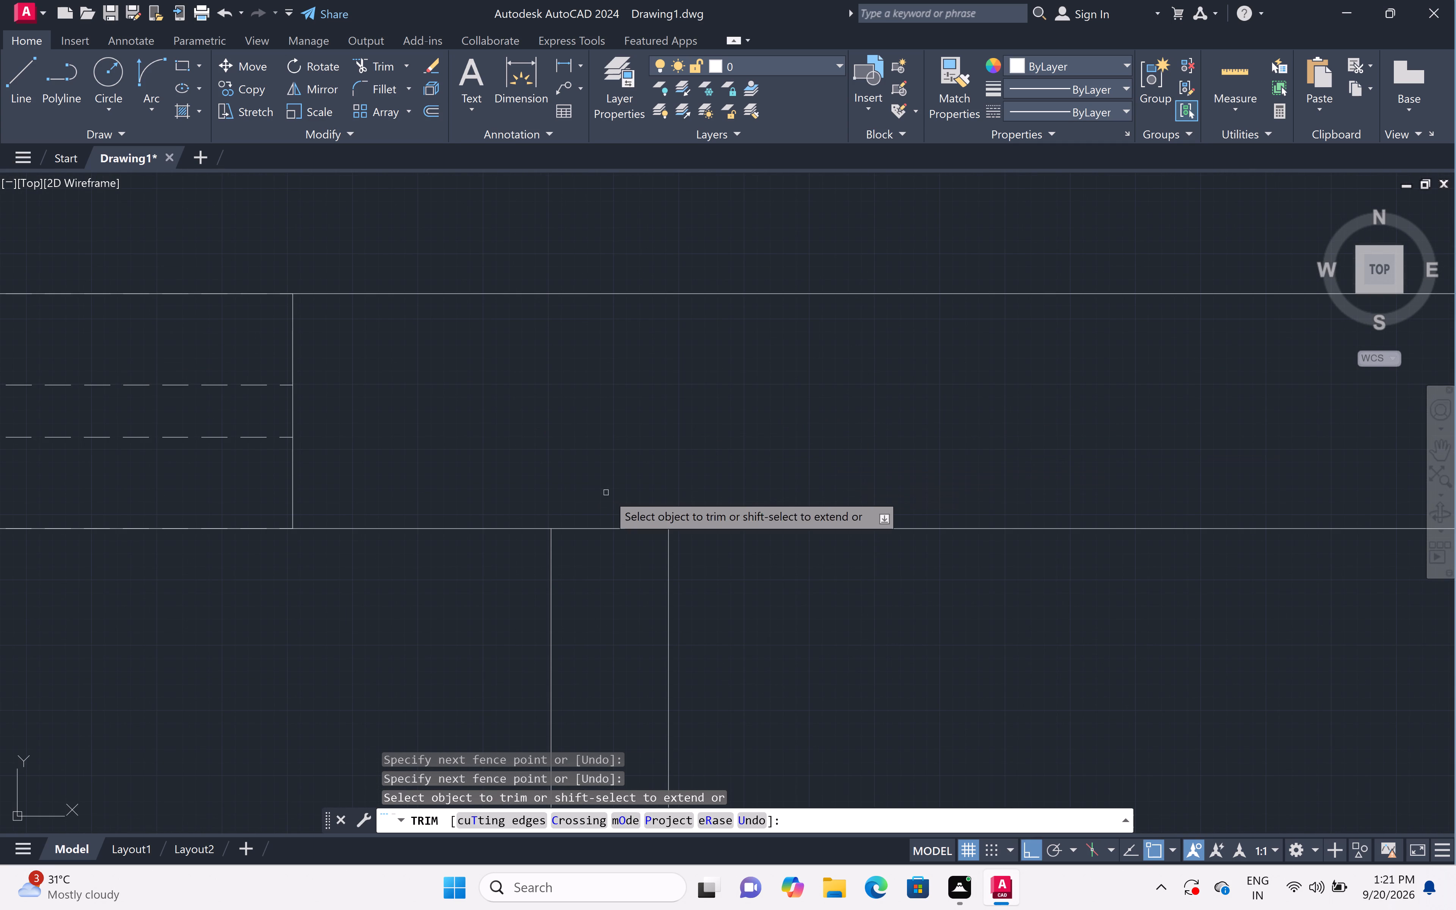
left_click(608, 494)
left_click(591, 646)
scroll(594, 597, "down", 5)
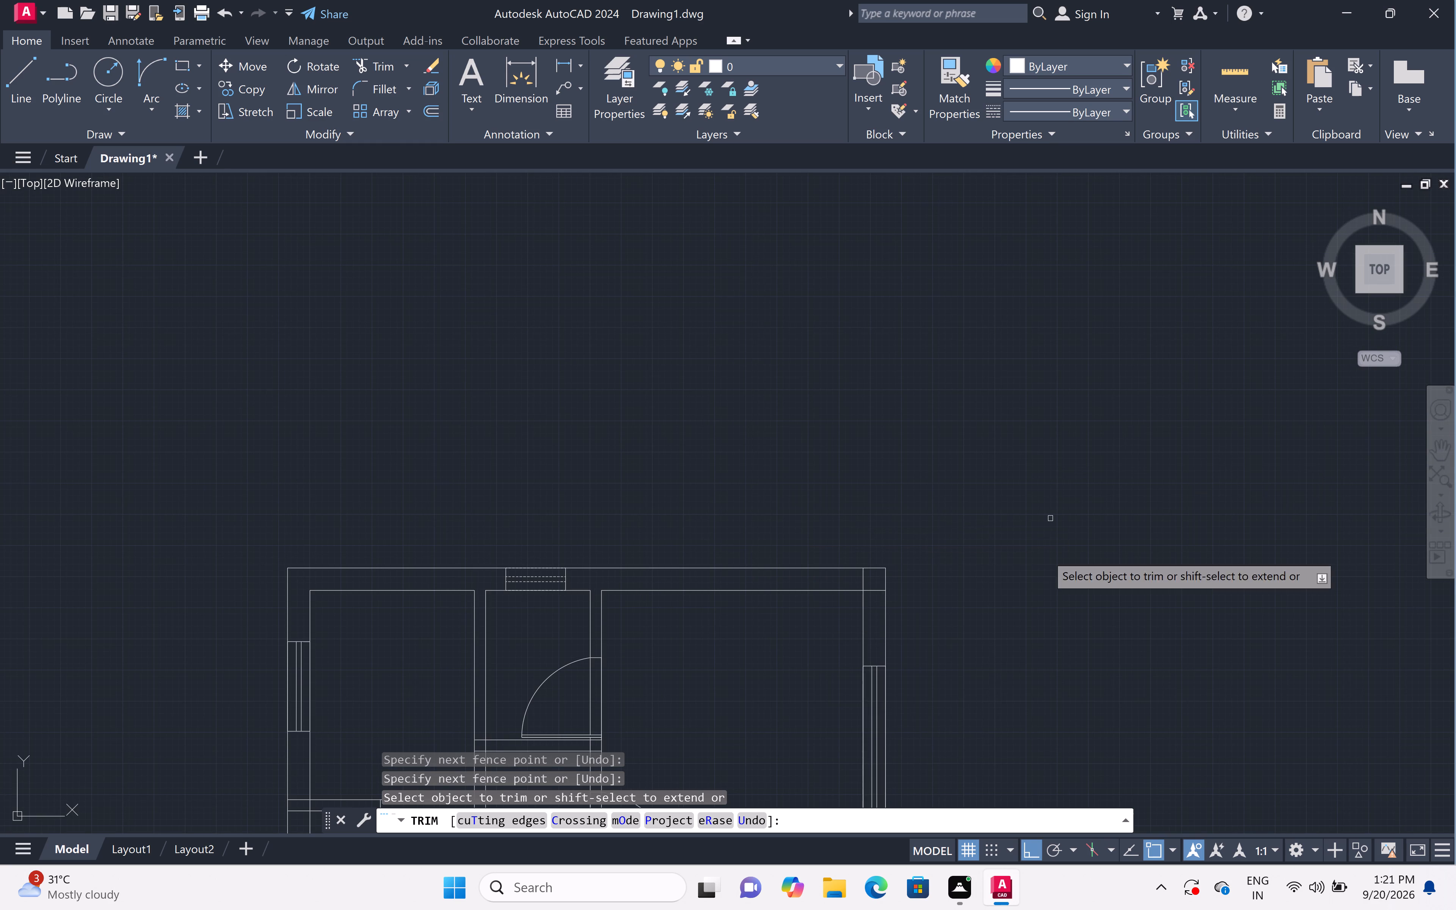
Trim the overlapping inner wall lines at the top-right corner of the outer wall.
scroll(865, 612, "up", 3)
left_click(886, 517)
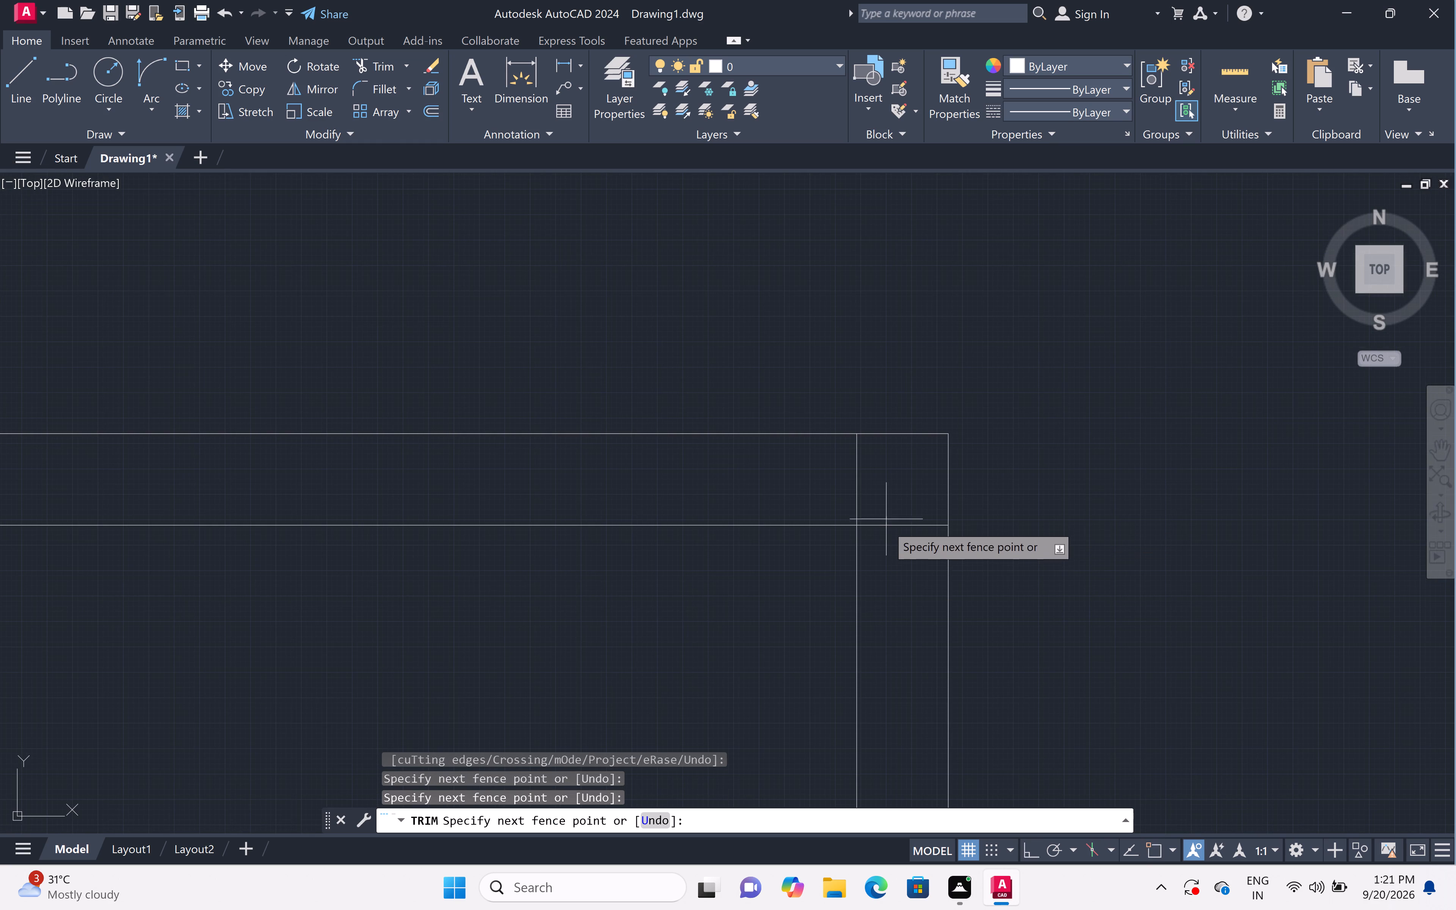
left_click(887, 567)
double_click(888, 482)
left_click(727, 467)
scroll(767, 468, "down", 5)
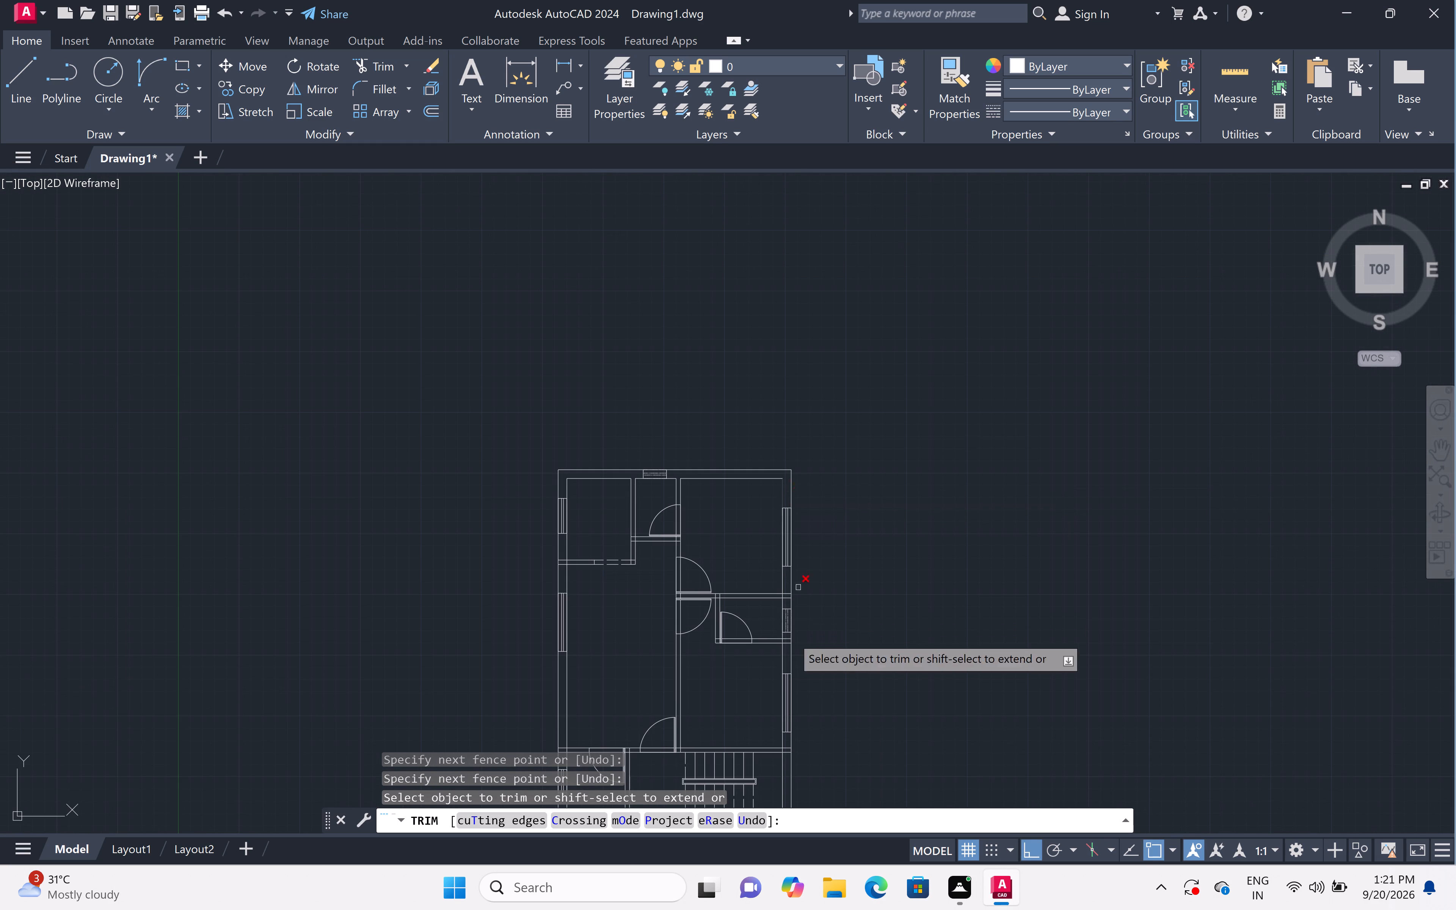
Trim the overlapping lines where the horizontal wall below the upper small room's door meets the central vertical wall.
scroll(668, 546, "up", 5)
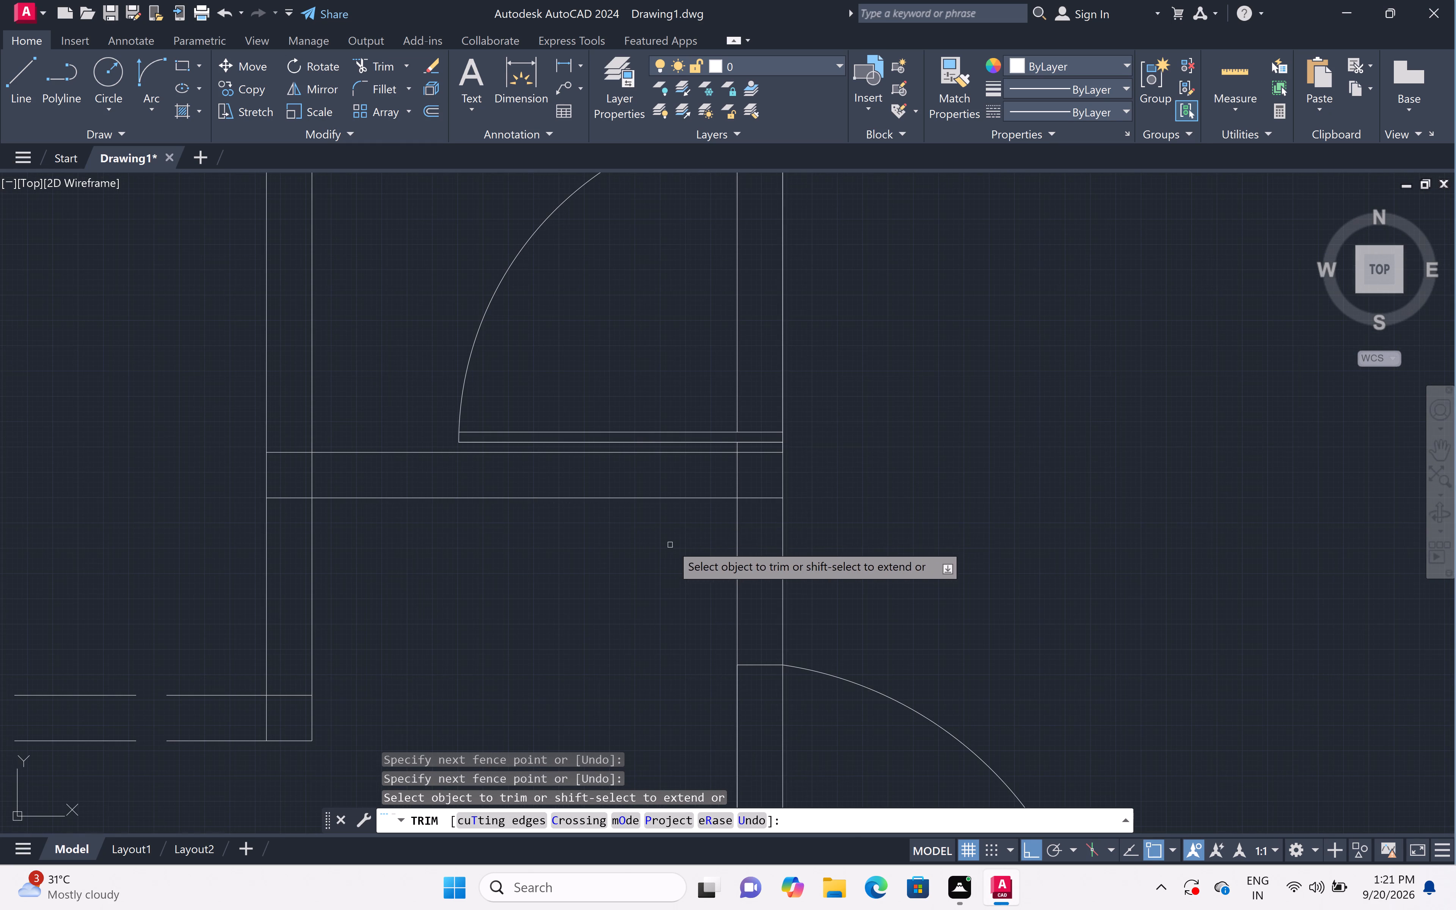
left_click(767, 452)
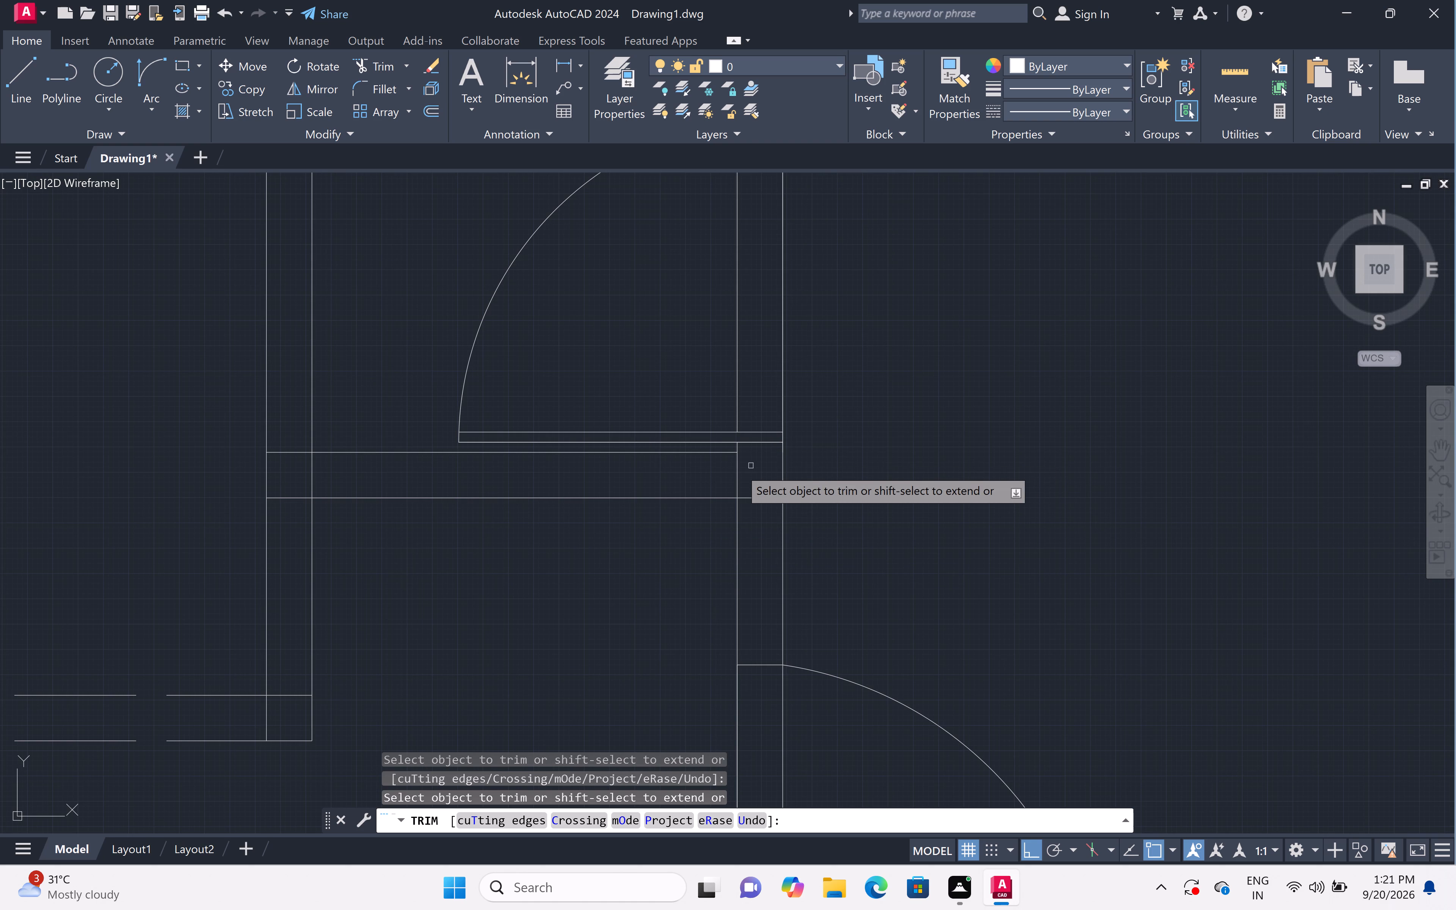
left_click(729, 469)
left_click(756, 472)
double_click(758, 488)
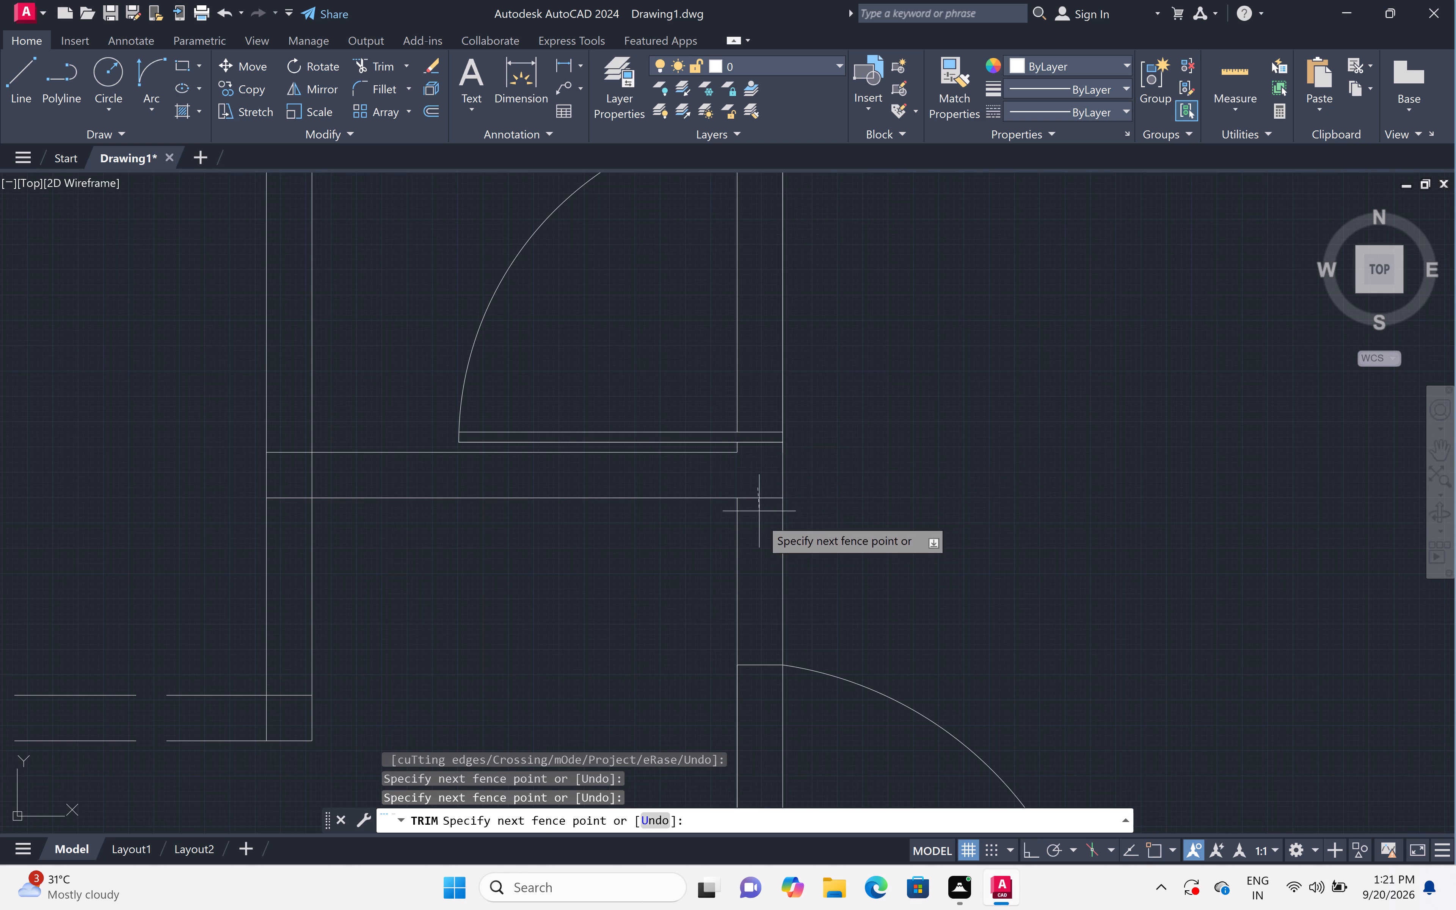
left_click(760, 518)
Trim the overlapping lines where that horizontal wall meets the top-left room's vertical partition, opening the junction.
scroll(447, 555, "down", 1)
scroll(235, 541, "up", 3)
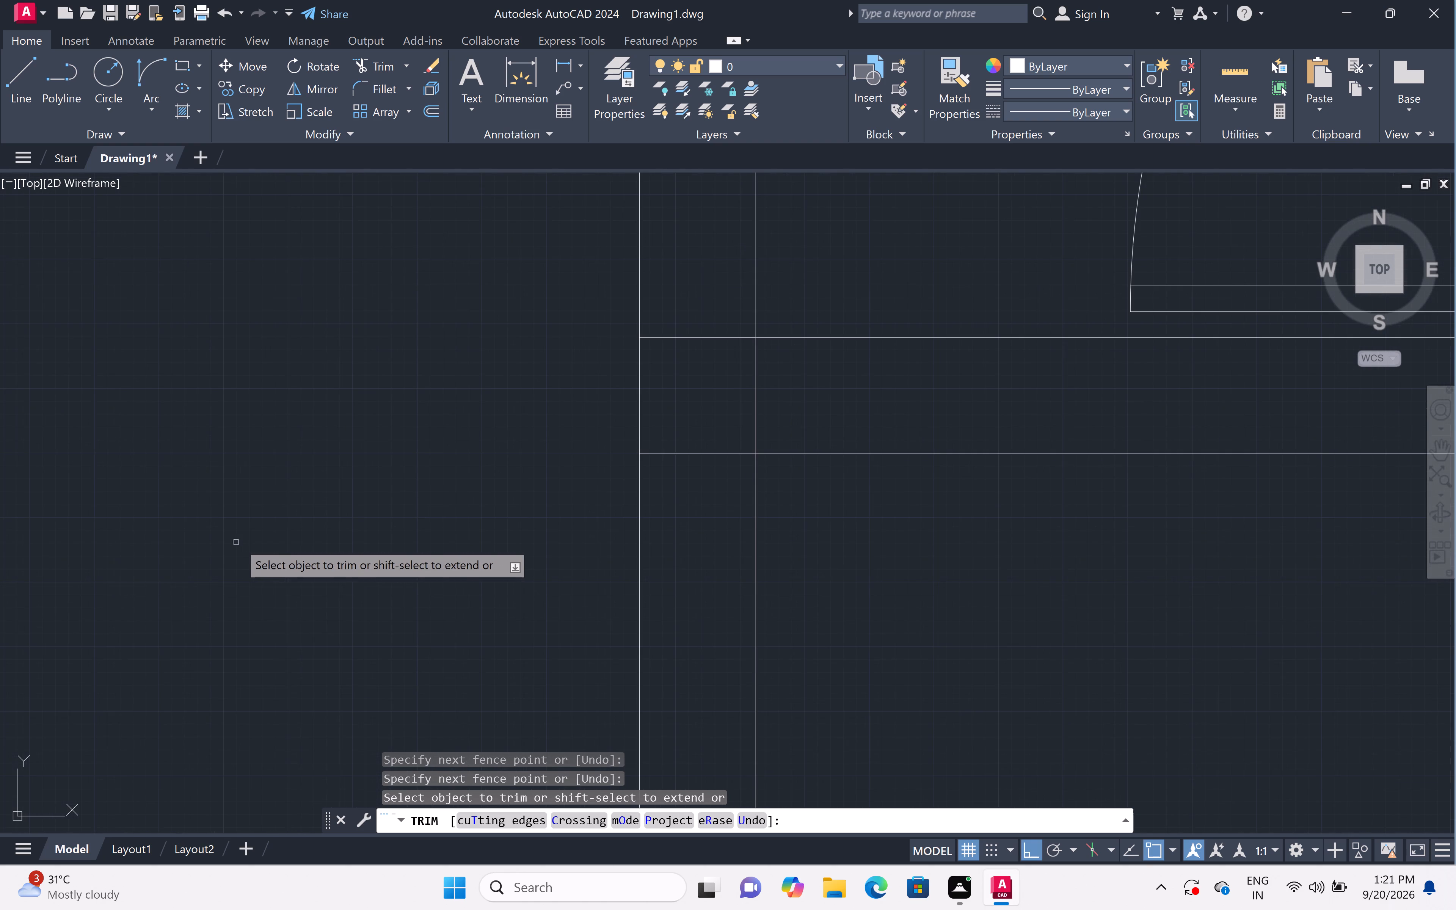
left_click(713, 289)
left_click(689, 551)
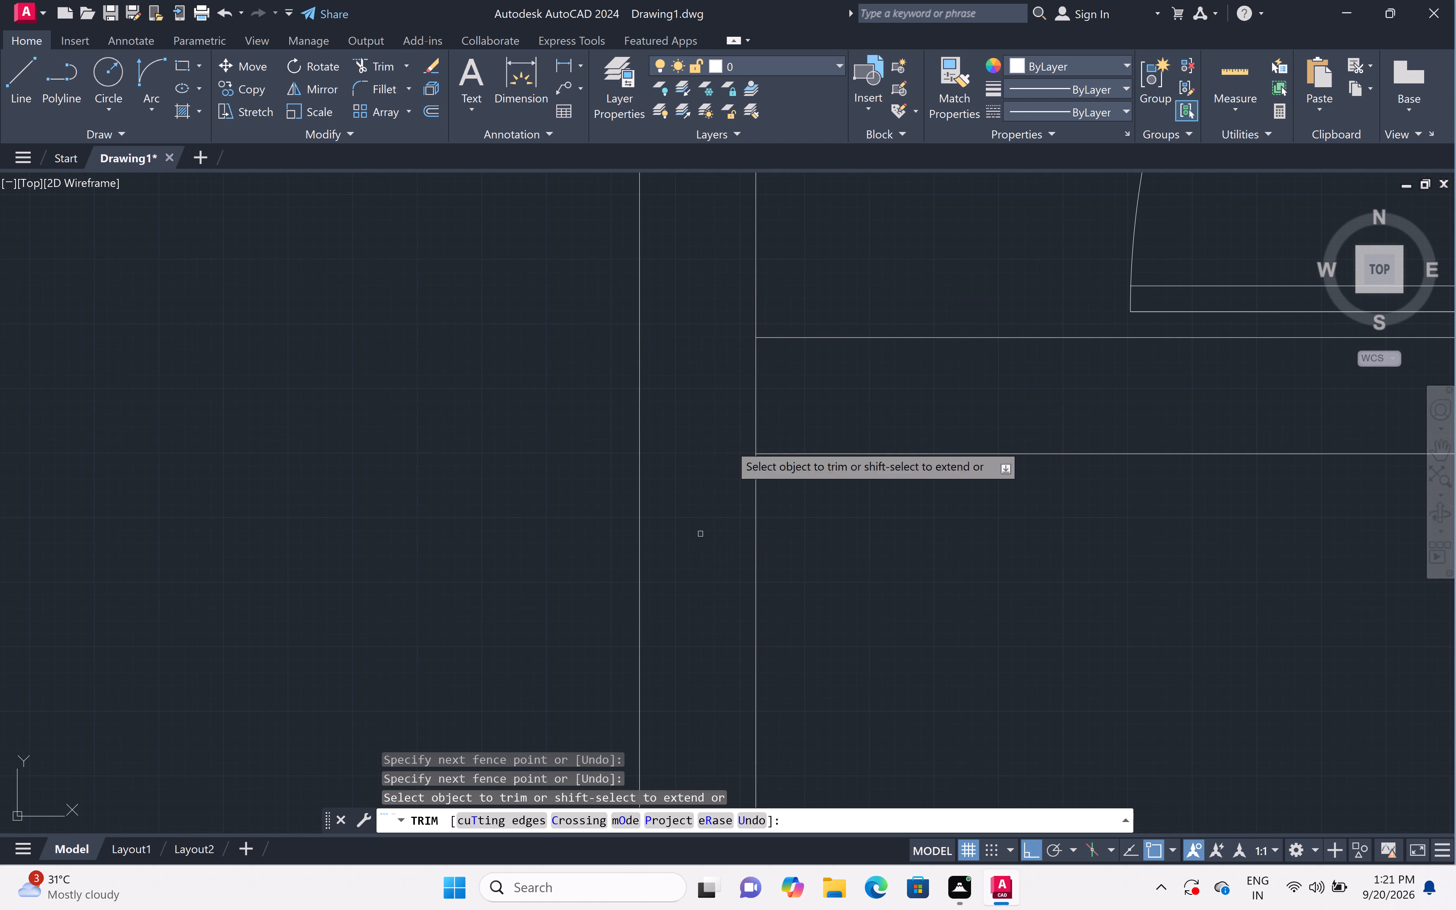
double_click(731, 417)
left_click(993, 414)
scroll(992, 414, "down", 6)
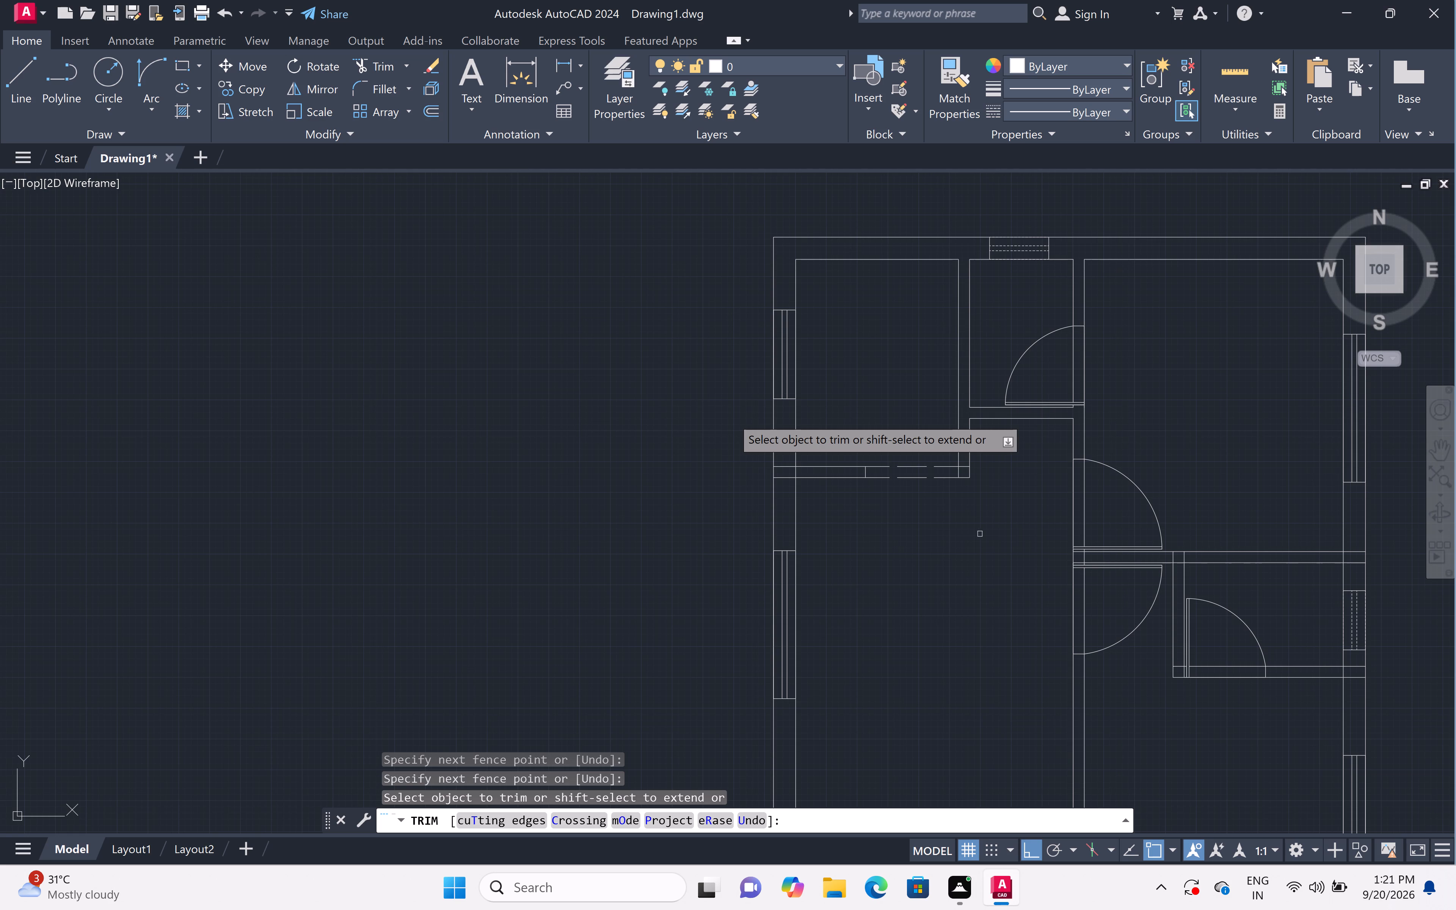
Trim the overlapping lines where the top-left room's bottom wall meets the left outer wall, opening the junction.
scroll(967, 473, "up", 3)
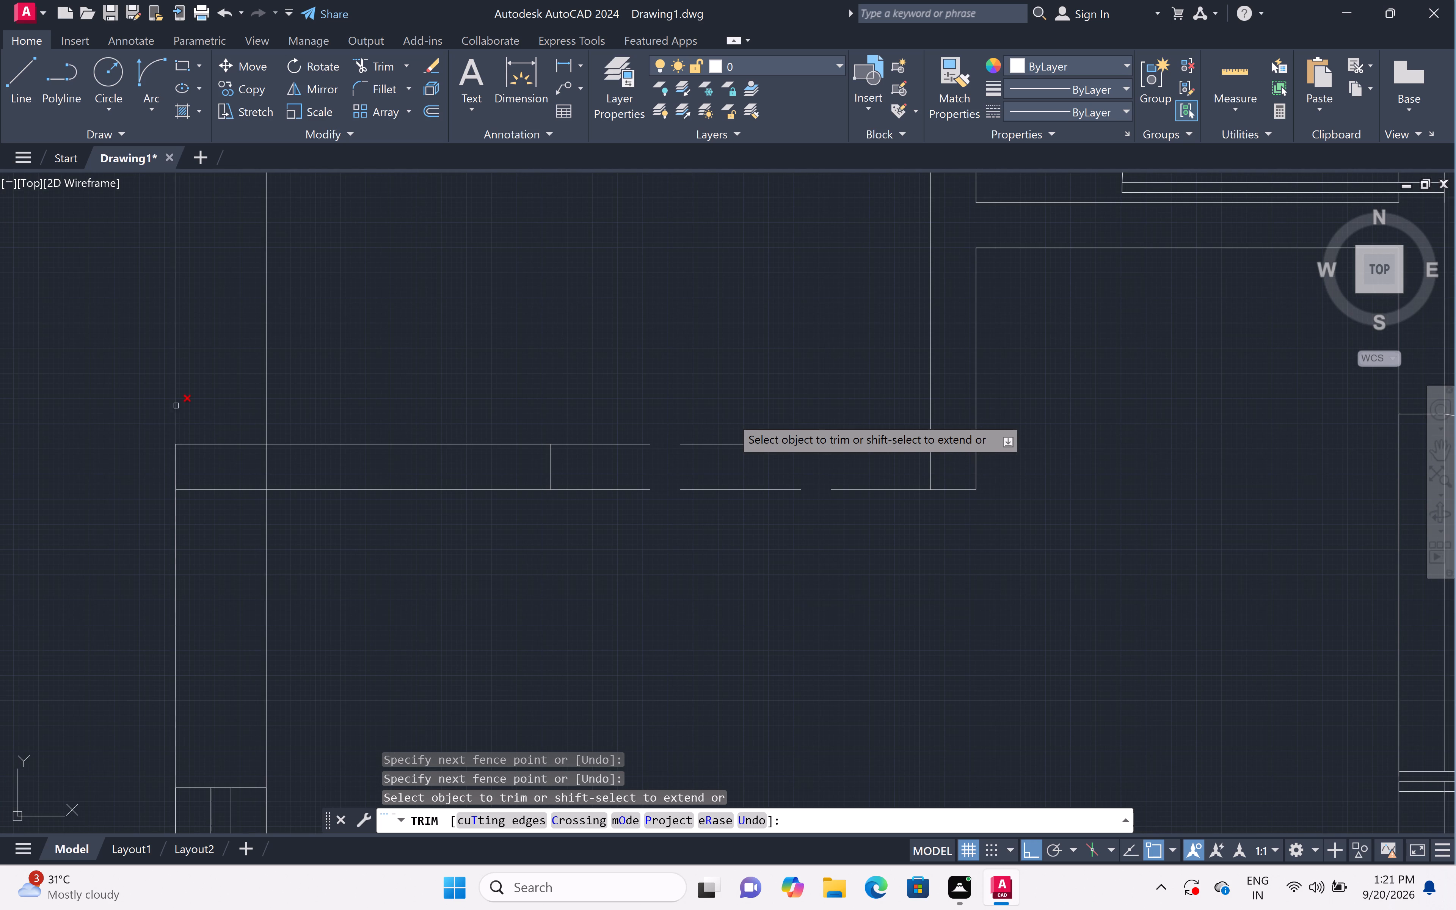
double_click(243, 420)
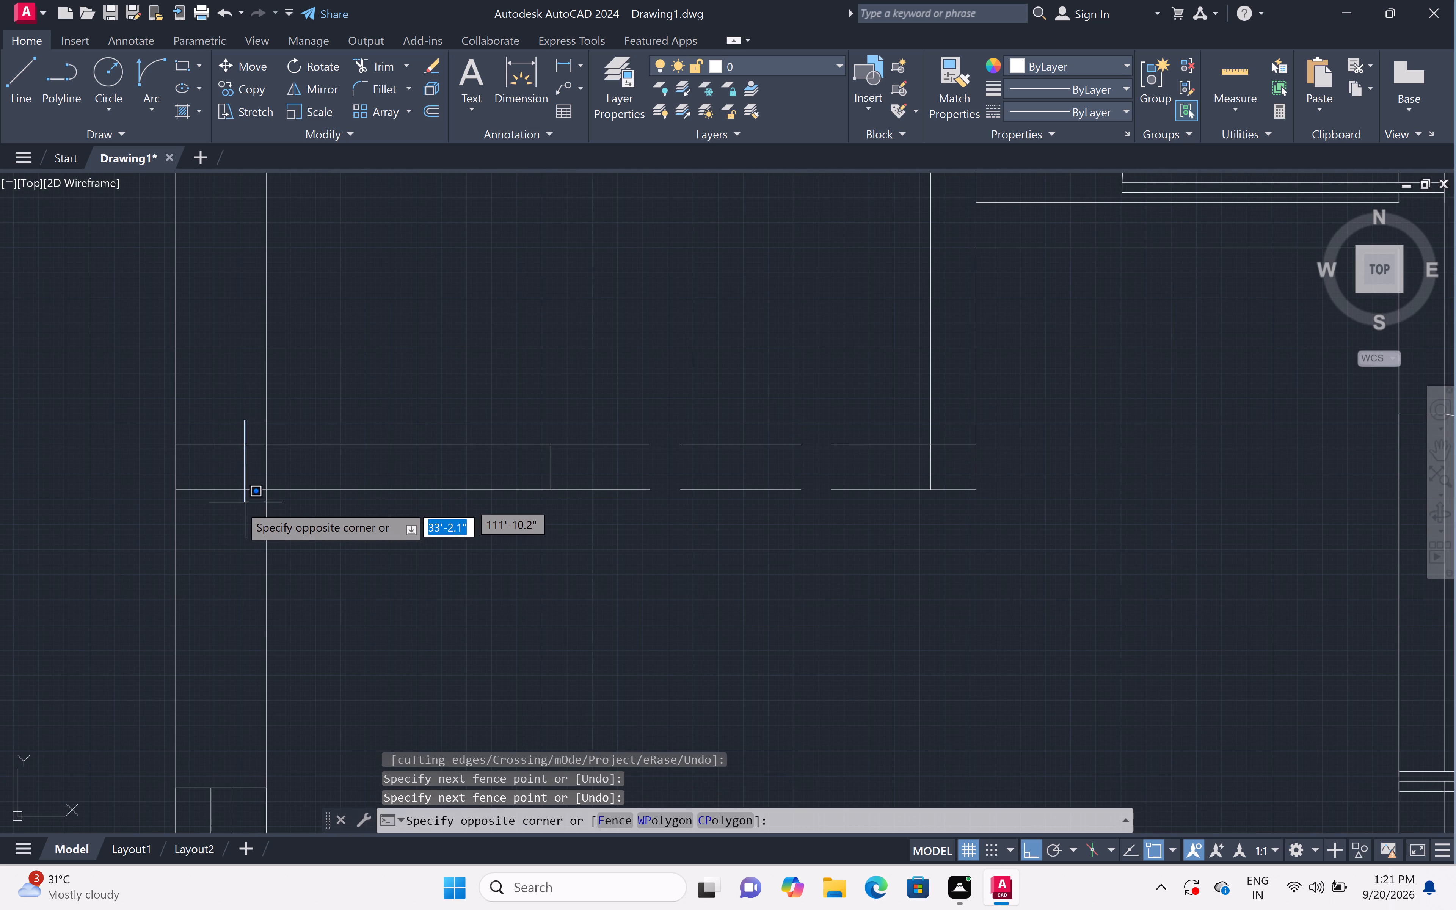
left_click(223, 510)
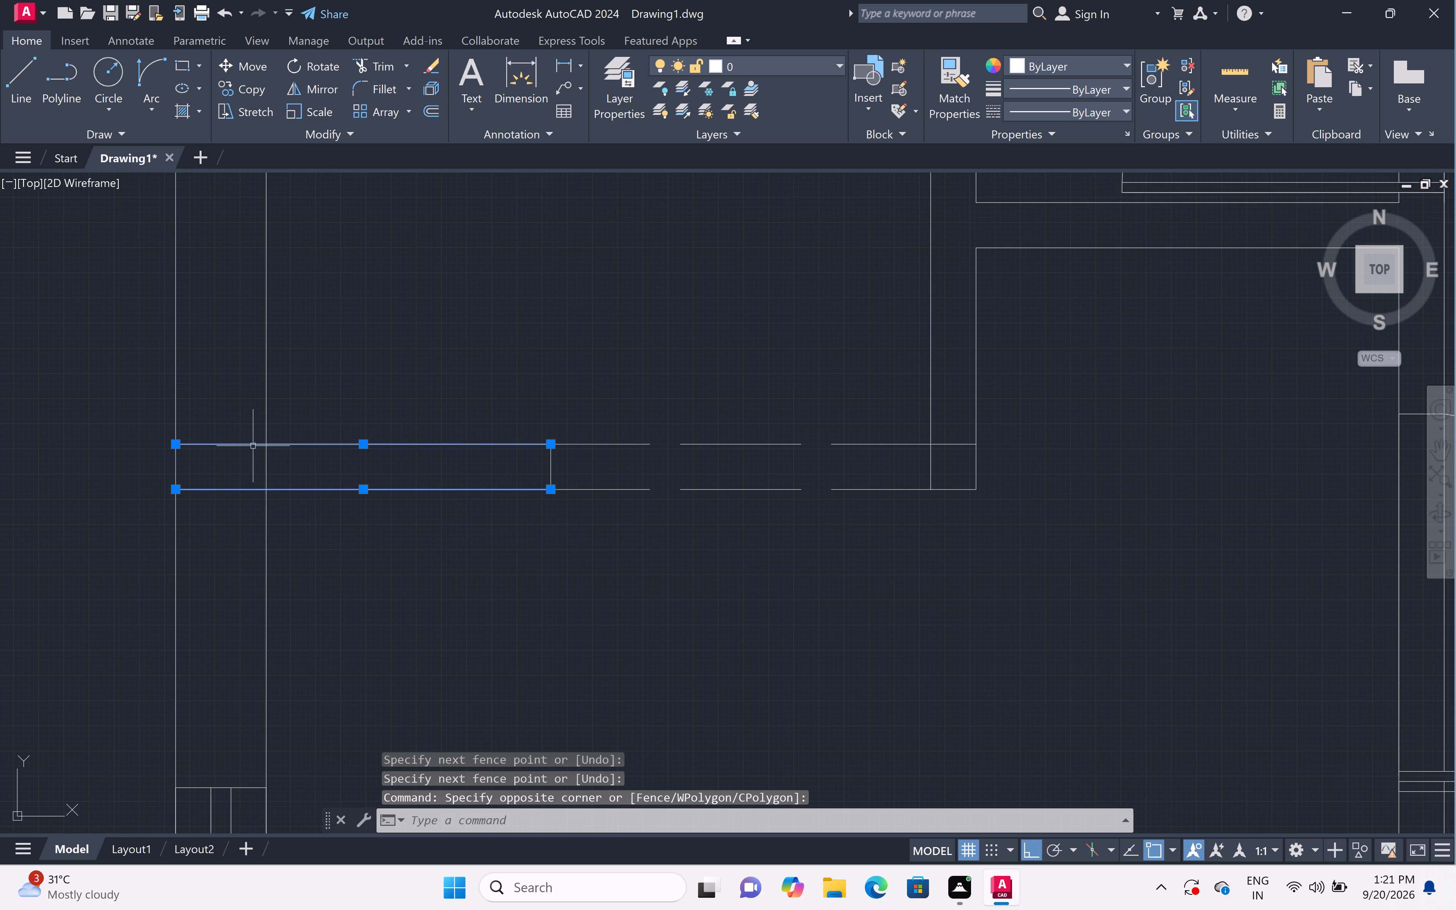
key("Escape")
key("space")
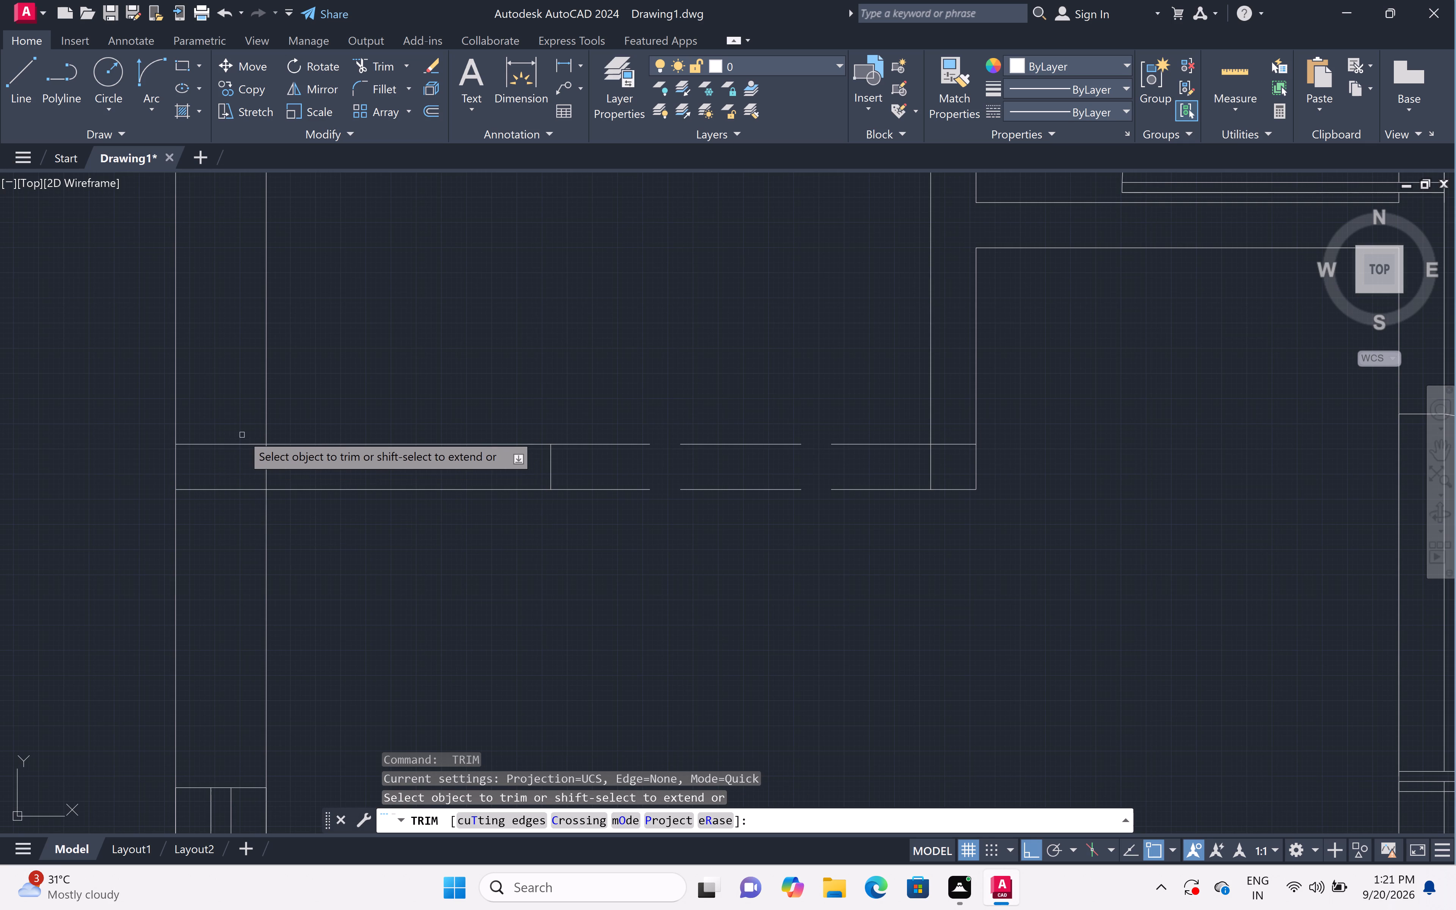
left_click(242, 434)
left_click(226, 545)
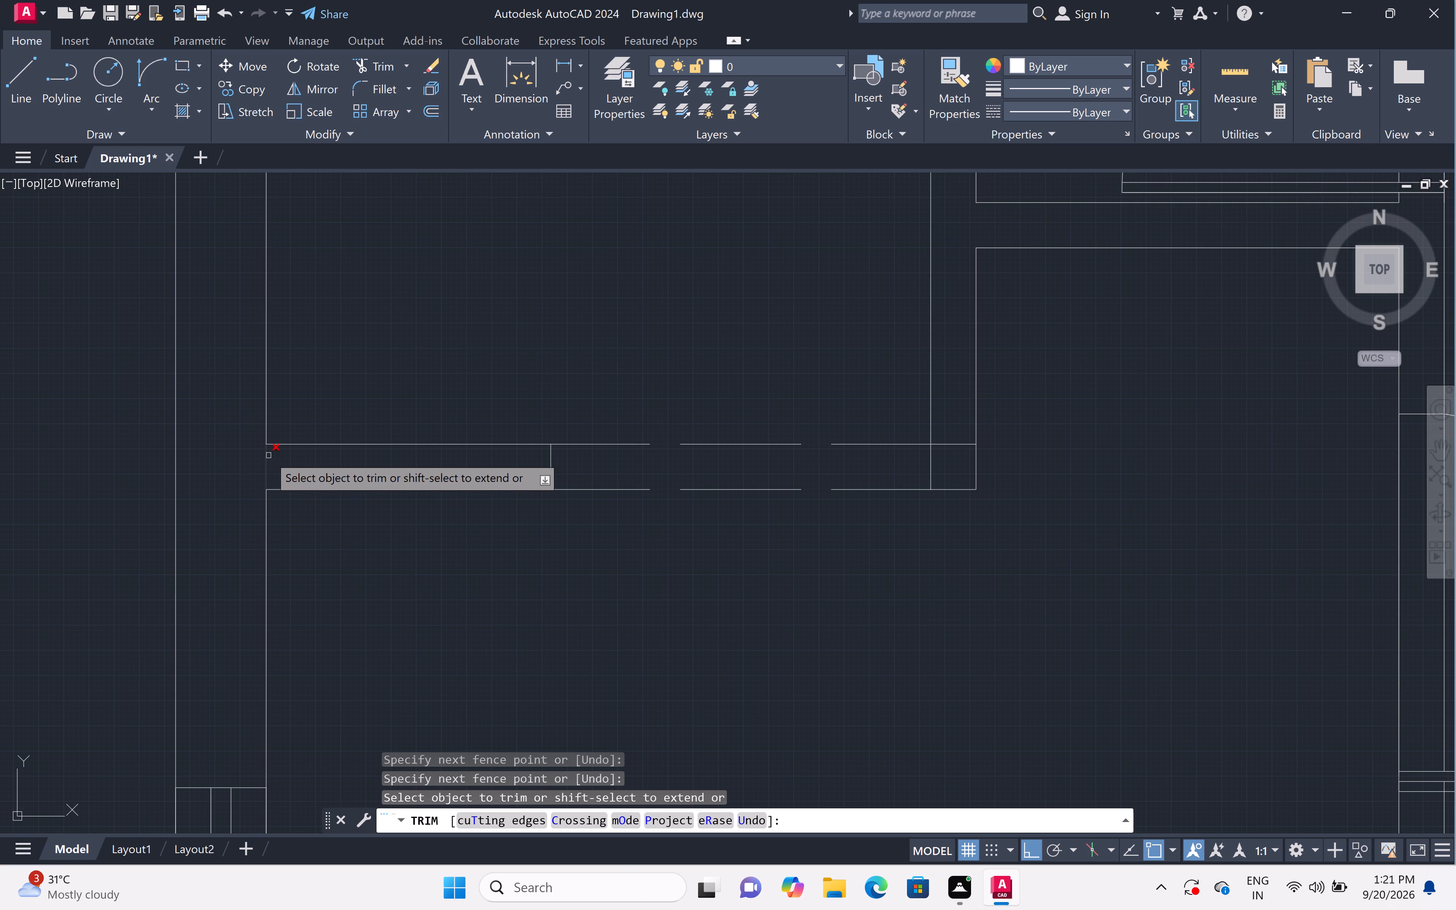
left_click(268, 457)
Trim the overlapping inner wall lines at the top-left room's bottom-right corner.
scroll(272, 461, "down", 3)
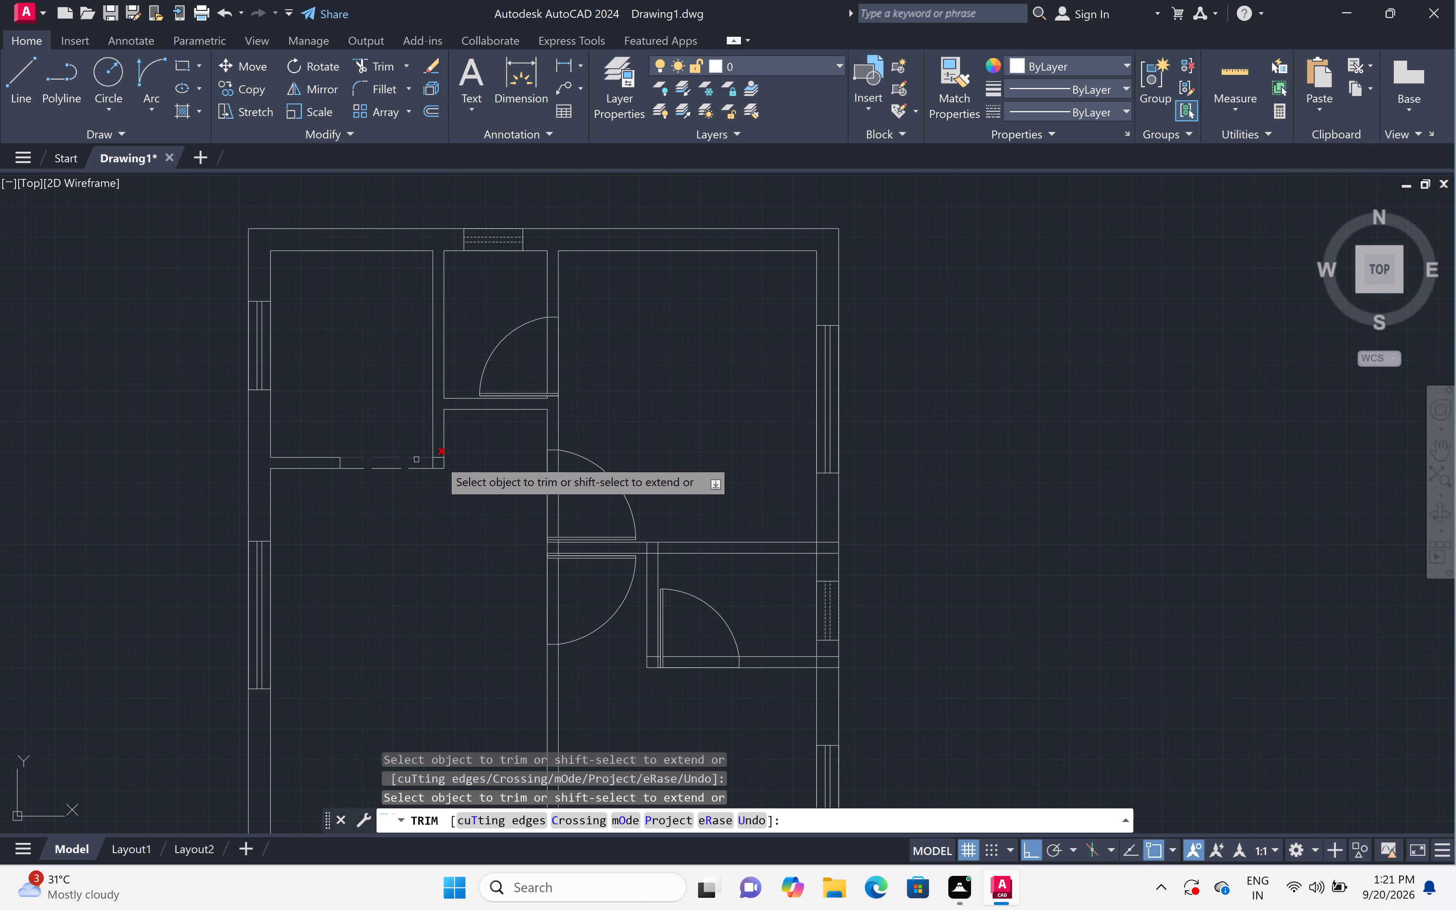
scroll(444, 462, "up", 4)
left_click(408, 428)
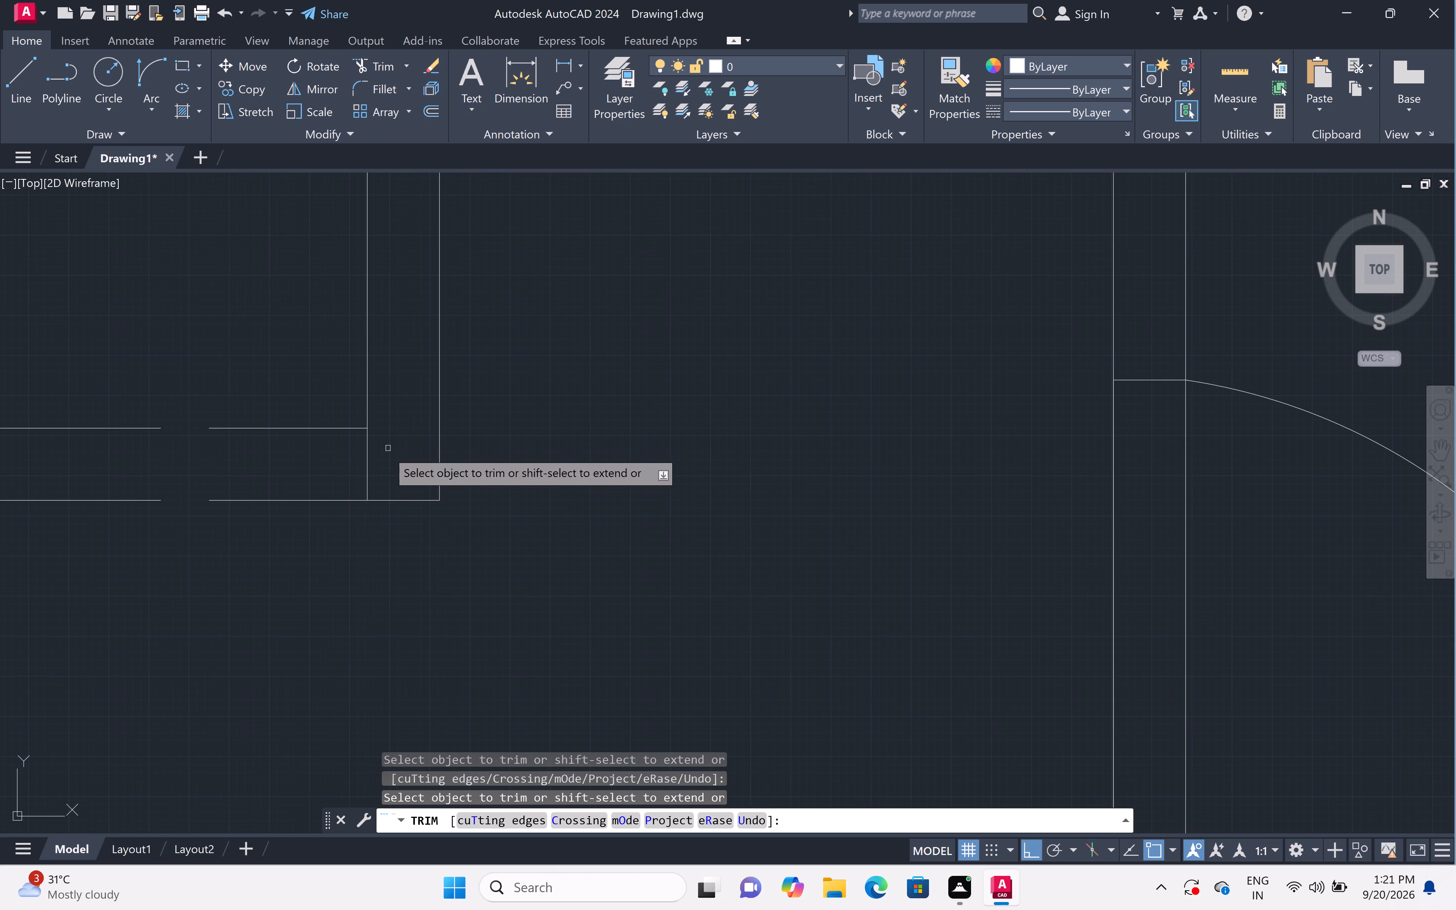
left_click(365, 460)
Trim the overlapping lines where the lower horizontal wall meets the left outer wall, opening the junction.
scroll(369, 457, "down", 6)
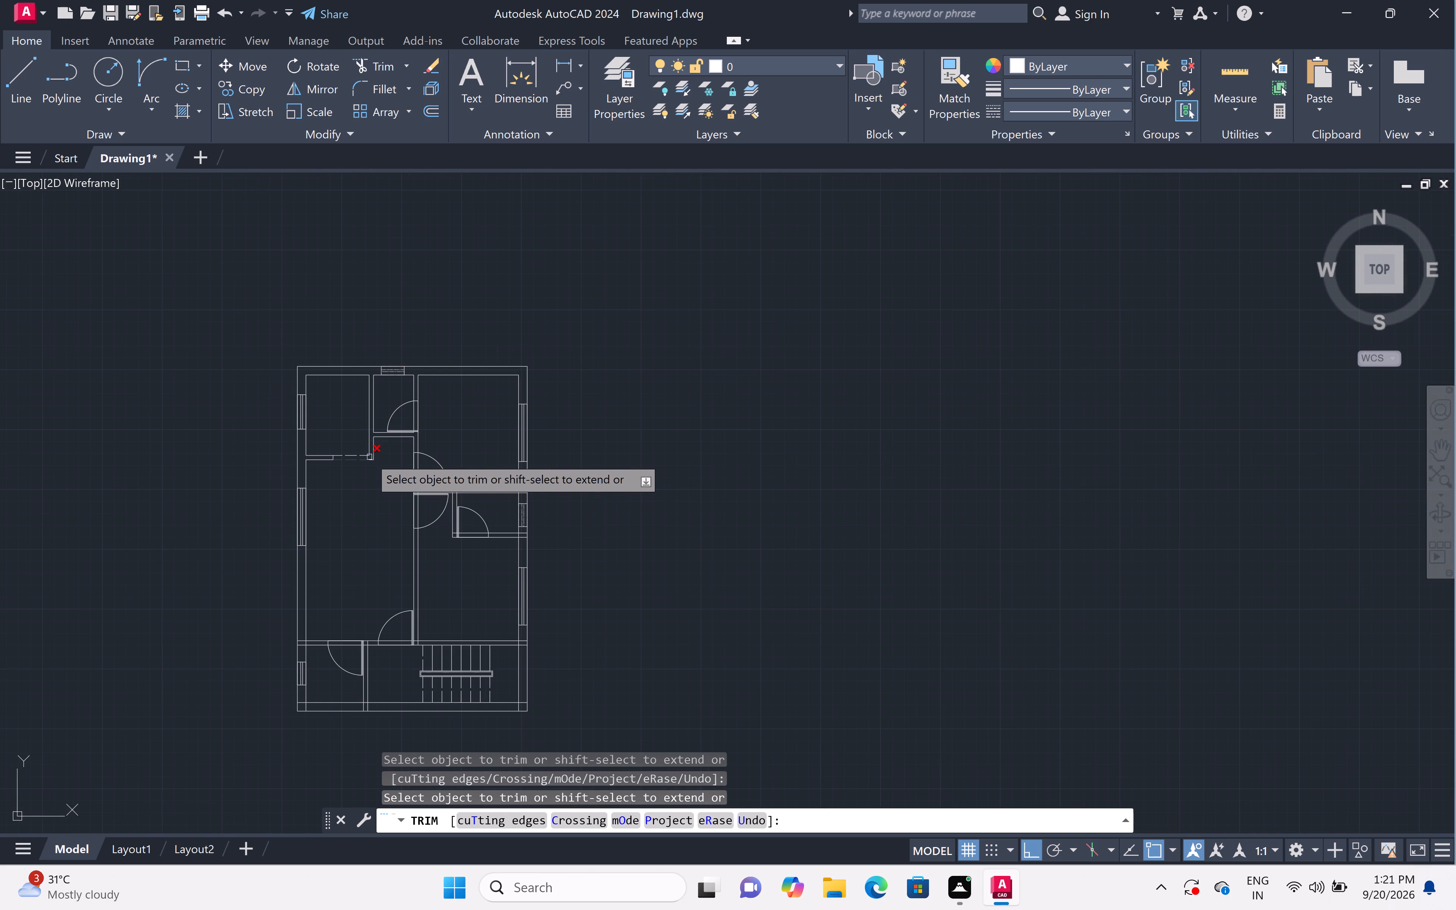
scroll(345, 511, "down", 1)
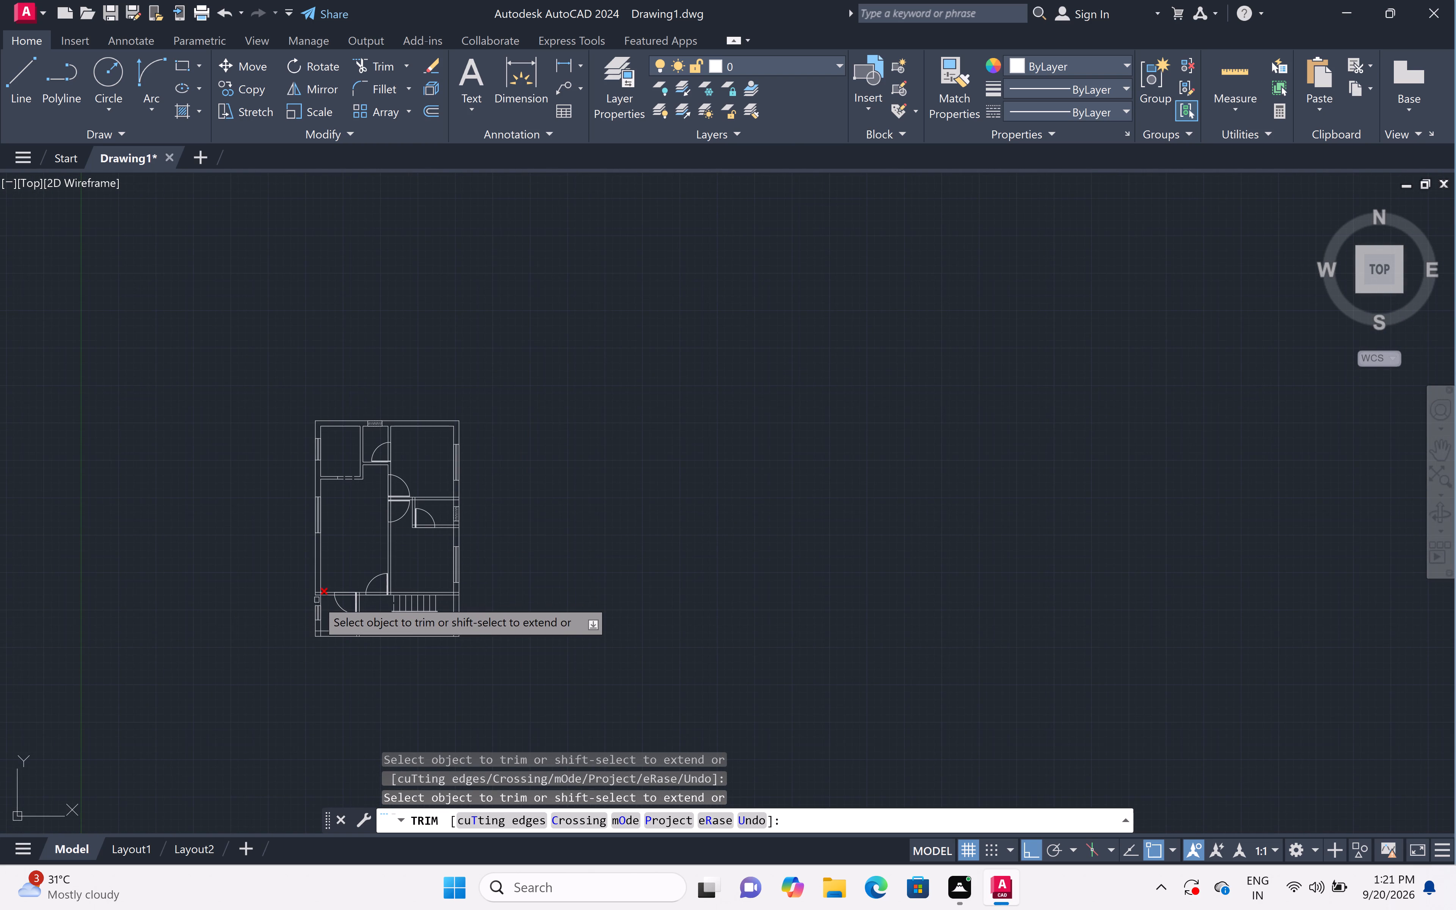
scroll(317, 600, "up", 5)
left_click(328, 493)
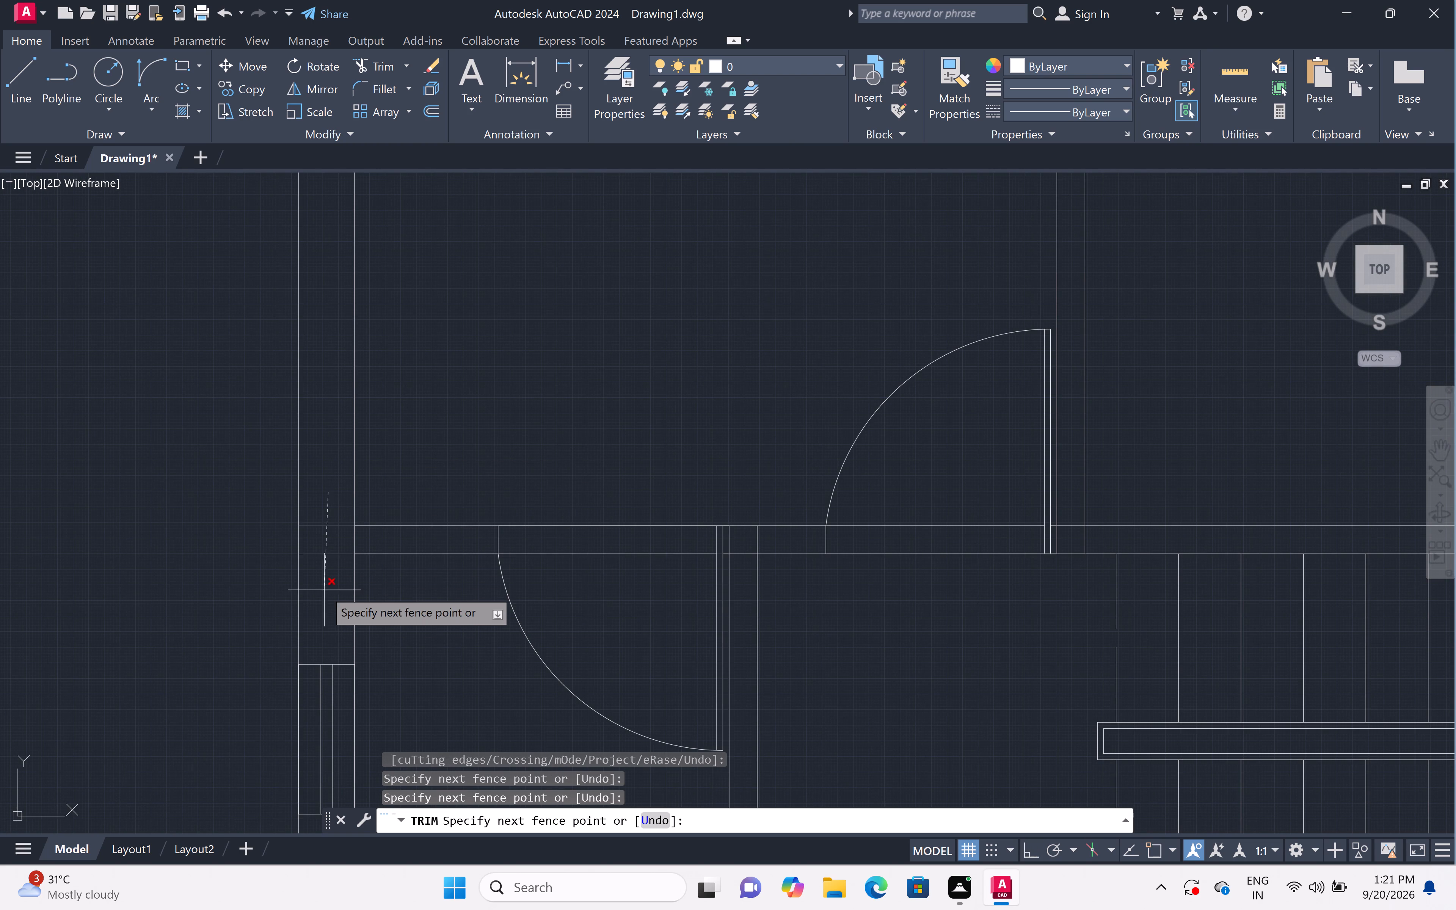
left_click(324, 591)
left_click(334, 543)
double_click(391, 549)
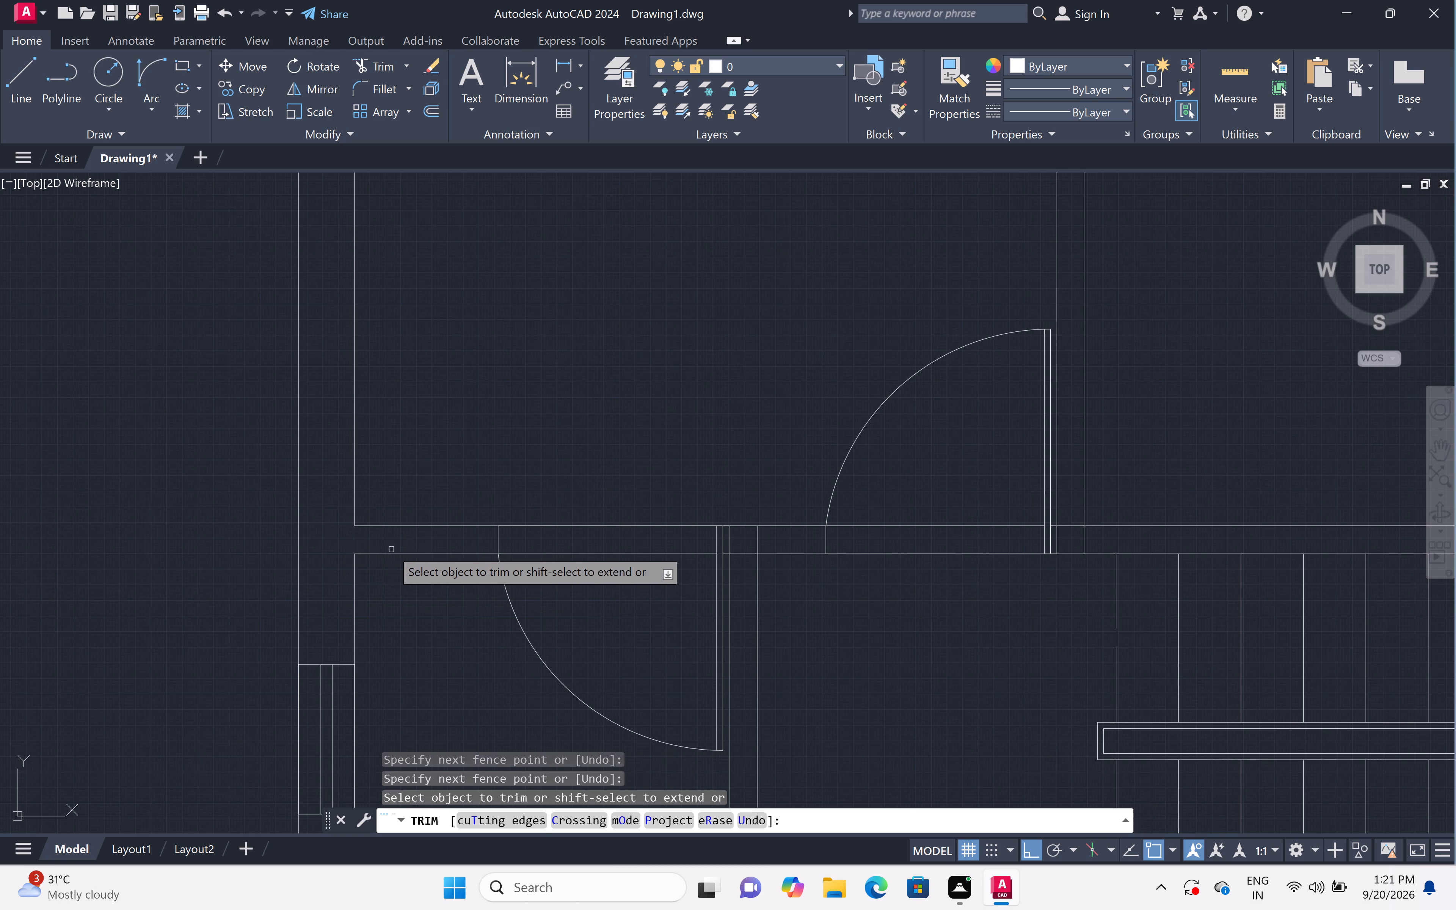
Trim the overlapping inner wall lines at the bottom-left corner of the outer wall.
scroll(401, 534, "down", 4)
scroll(384, 609, "up", 5)
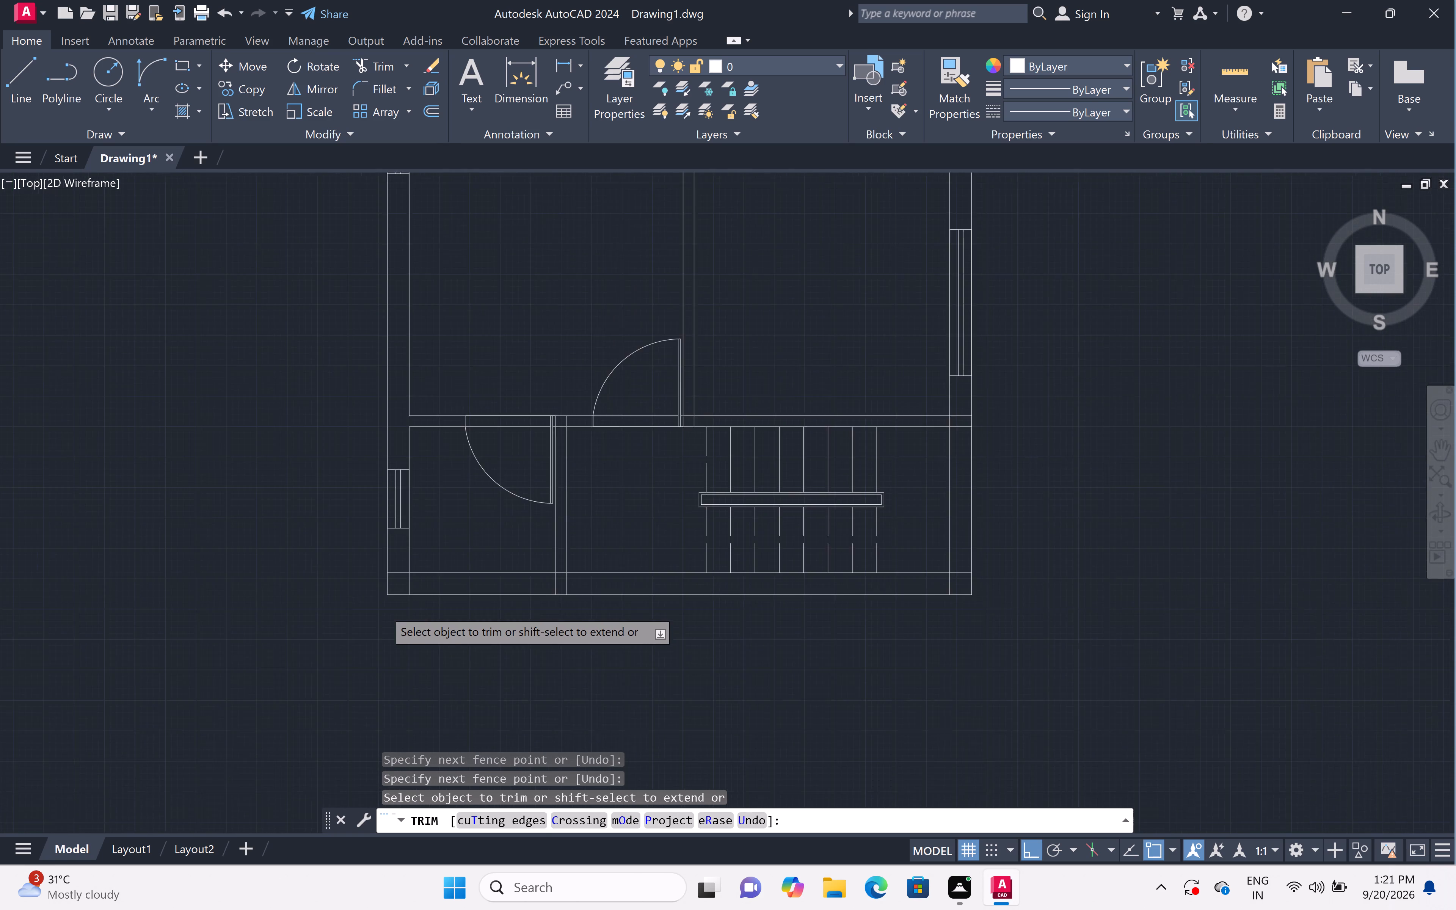
left_click(436, 422)
double_click(421, 545)
left_click(452, 521)
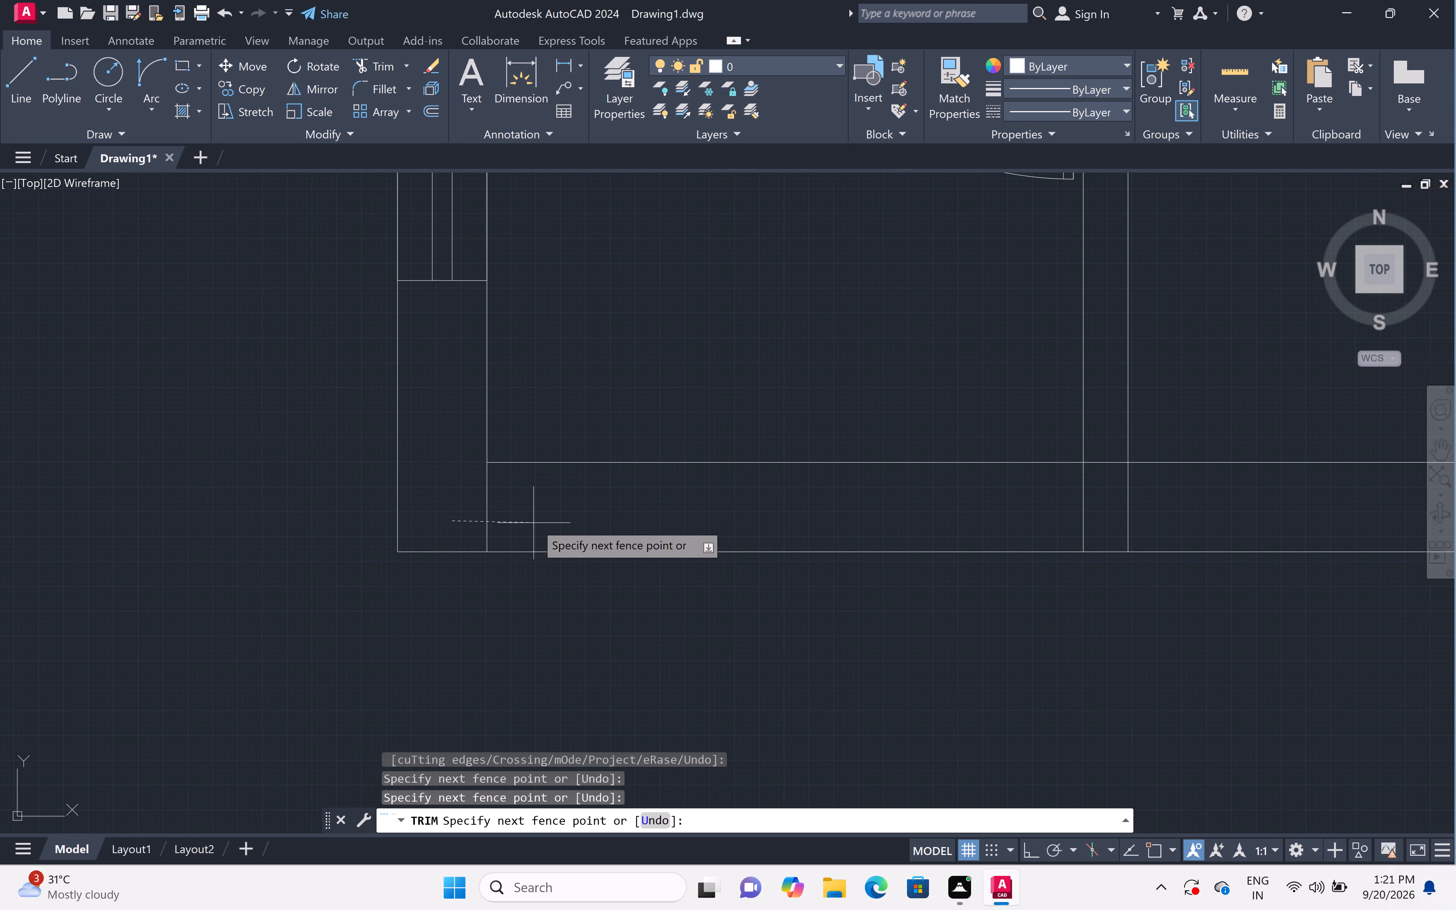
left_click(552, 523)
Trim the overlapping lines where the bottom-left room's vertical partition meets the lower horizontal wall beside the door leaf.
scroll(552, 522, "down", 4)
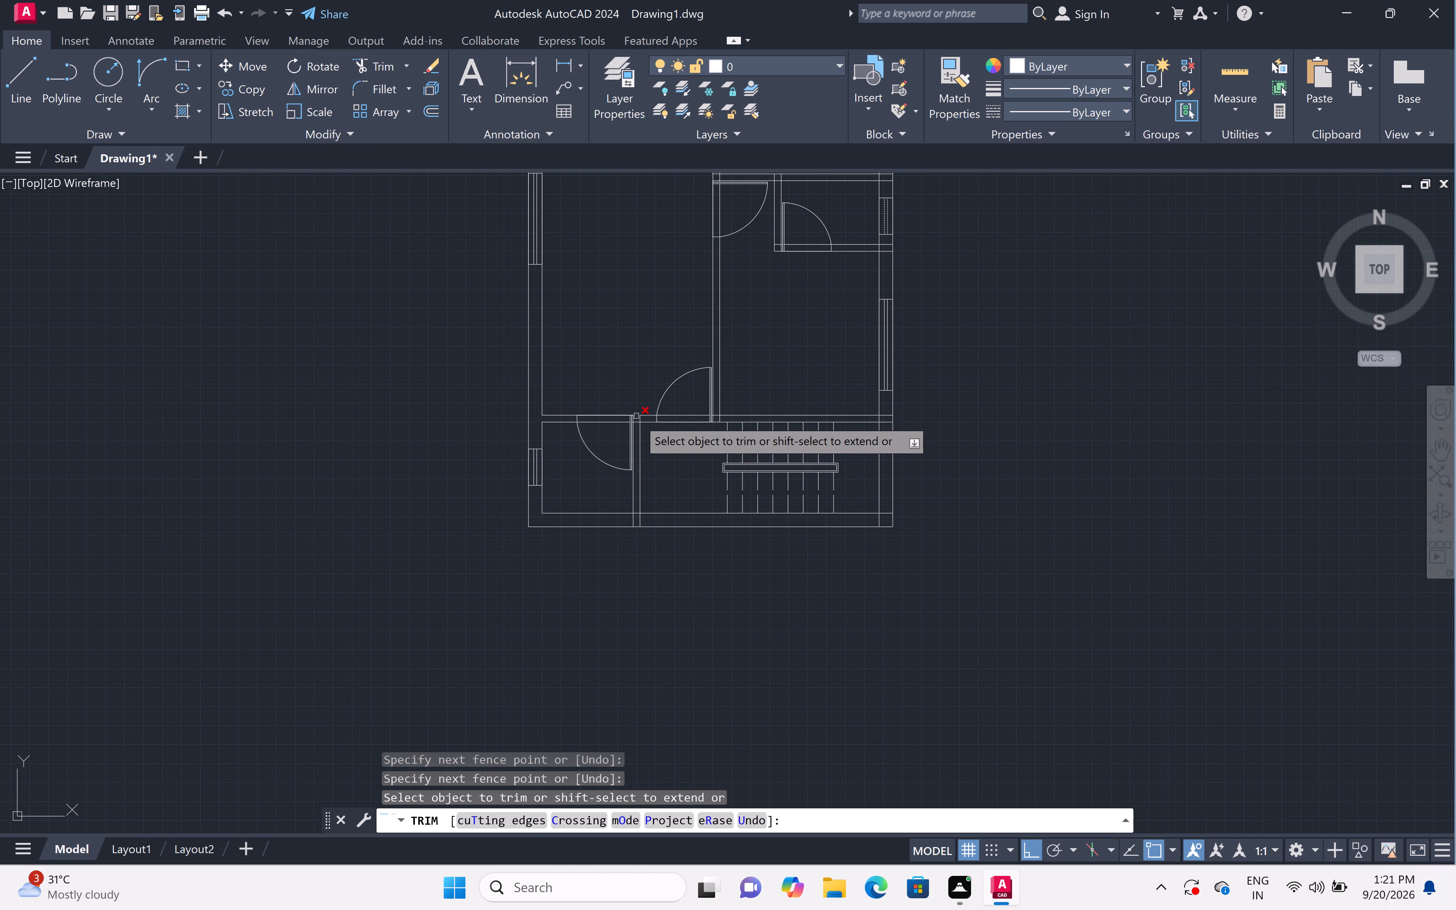
scroll(638, 419, "up", 6)
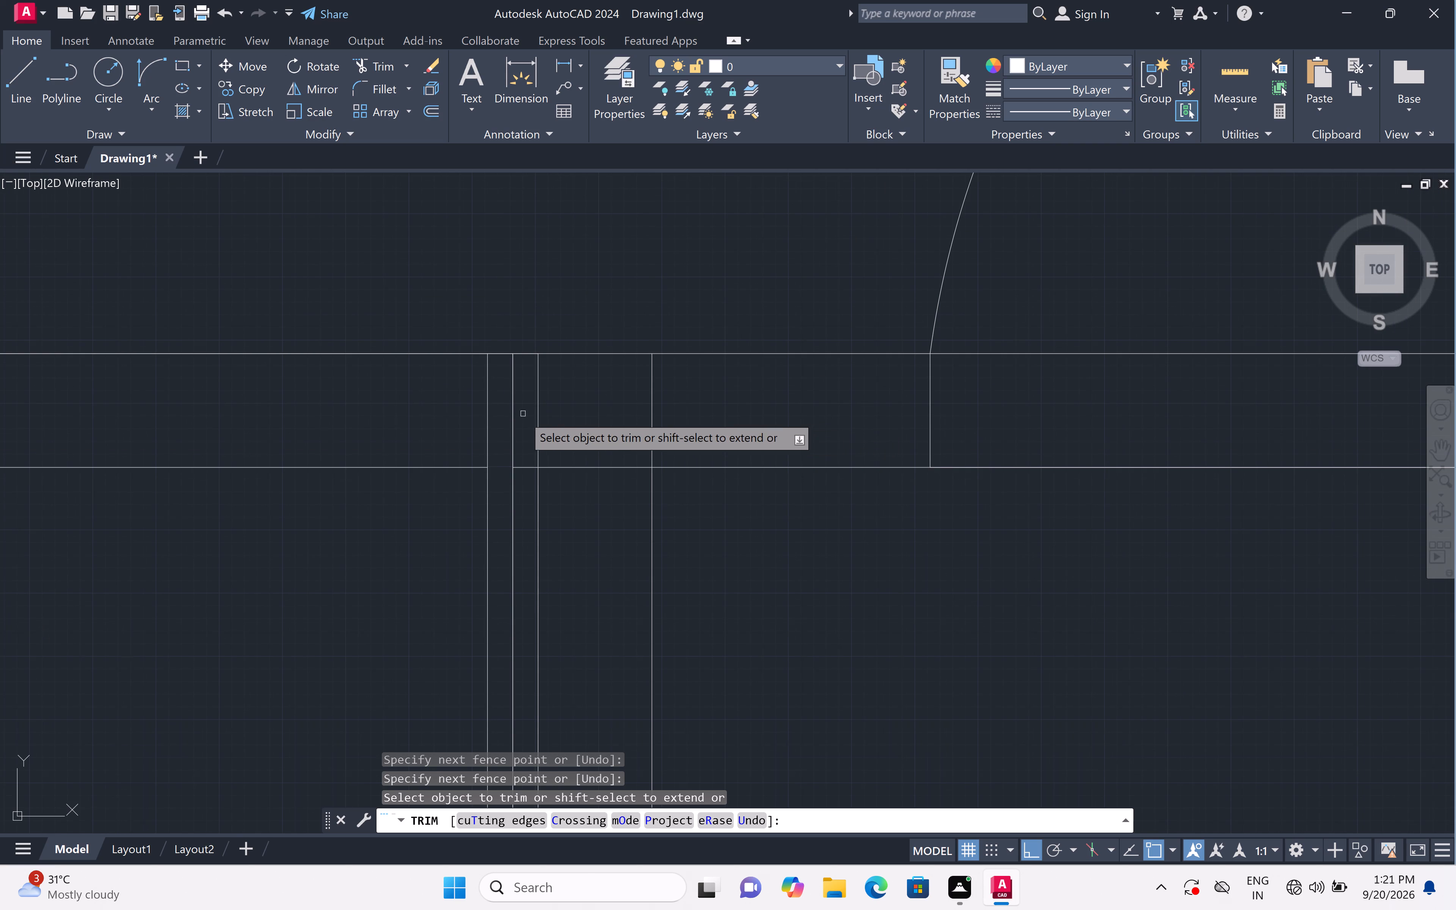
double_click(523, 415)
left_click(673, 417)
left_click(600, 441)
left_click(564, 500)
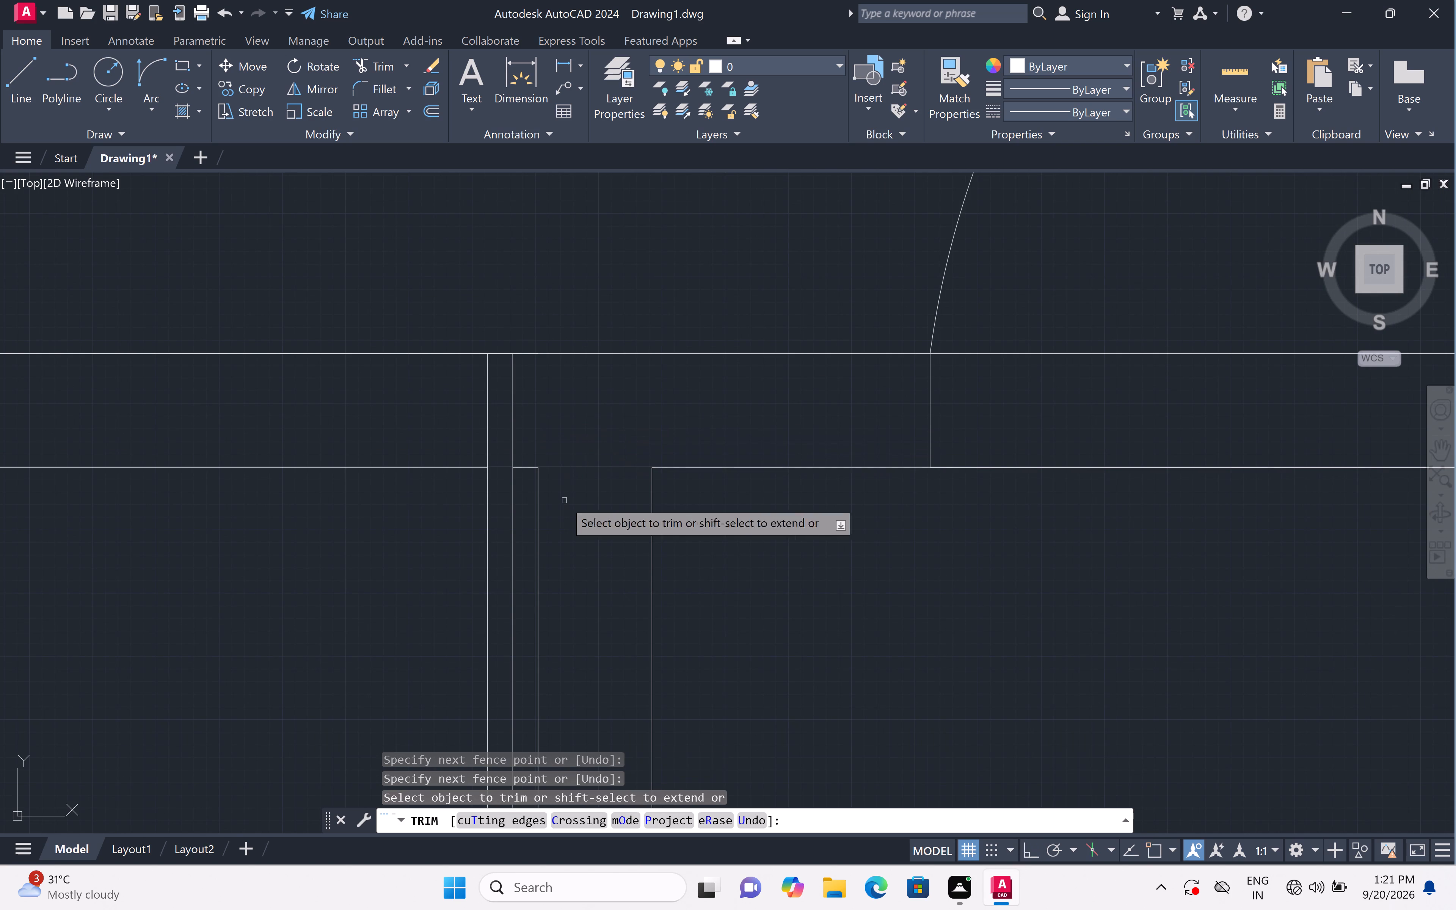
Trim the overlapping lines where the bottom-left room's vertical partition meets the bottom outer wall, opening the junction.
scroll(577, 487, "down", 6)
scroll(579, 592, "up", 4)
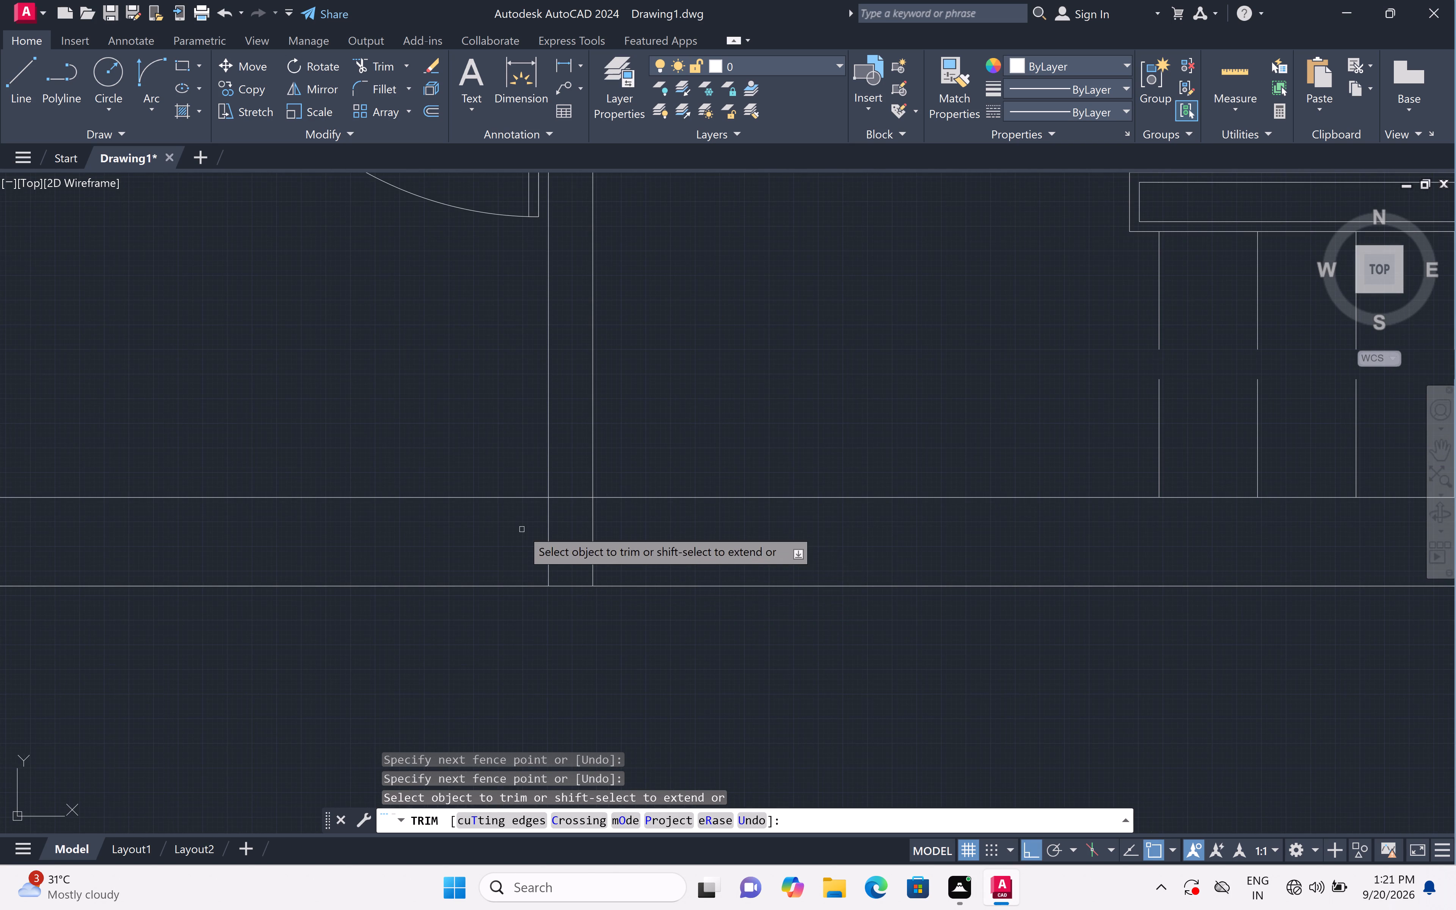
left_click(522, 529)
left_click(721, 541)
left_click(566, 476)
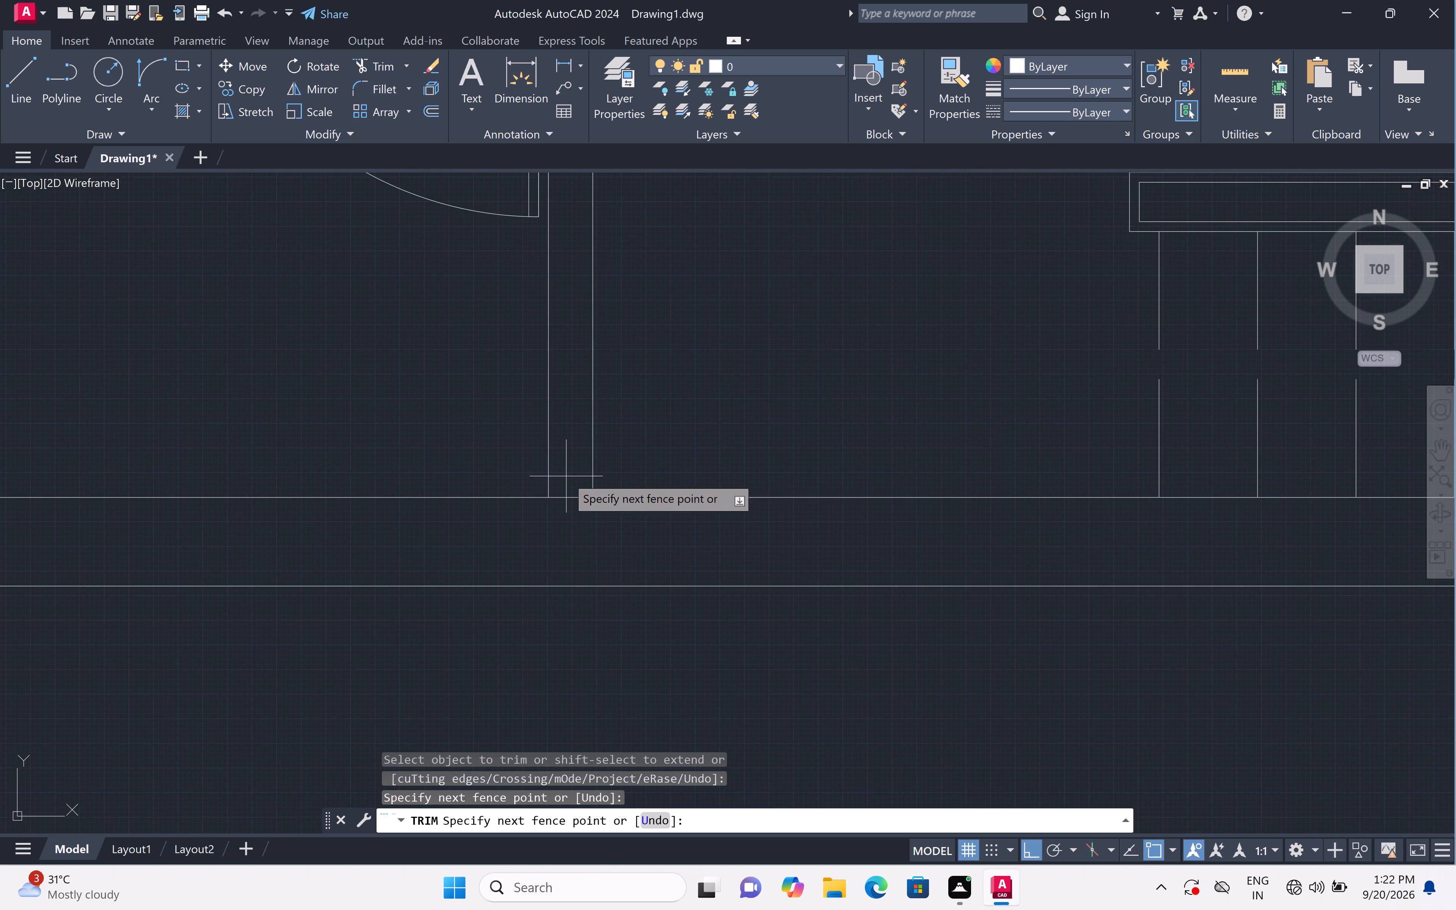
double_click(574, 516)
scroll(573, 513, "down", 5)
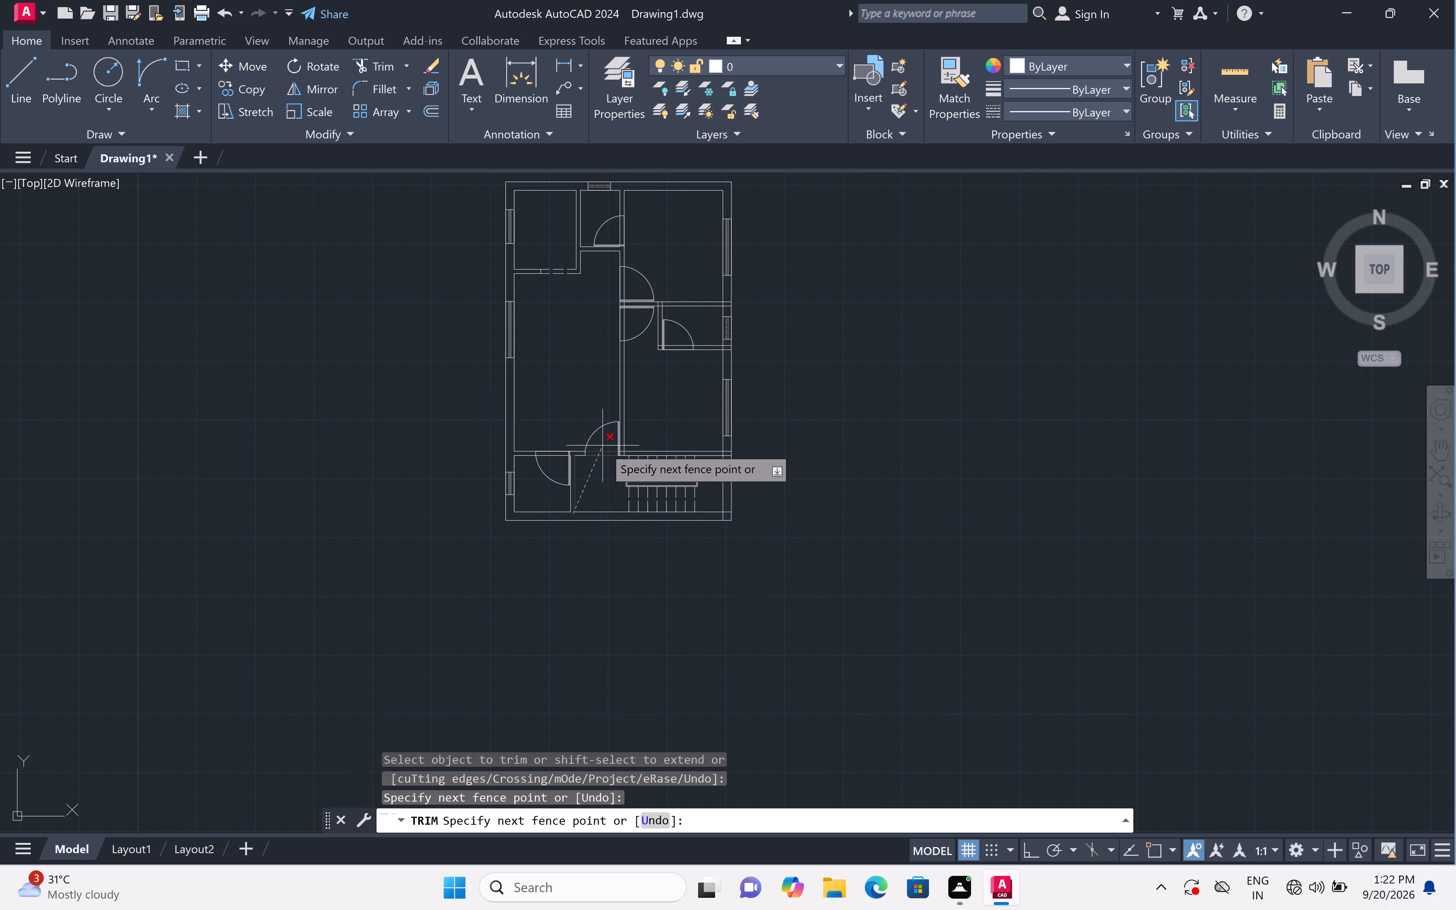
scroll(582, 500, "up", 4)
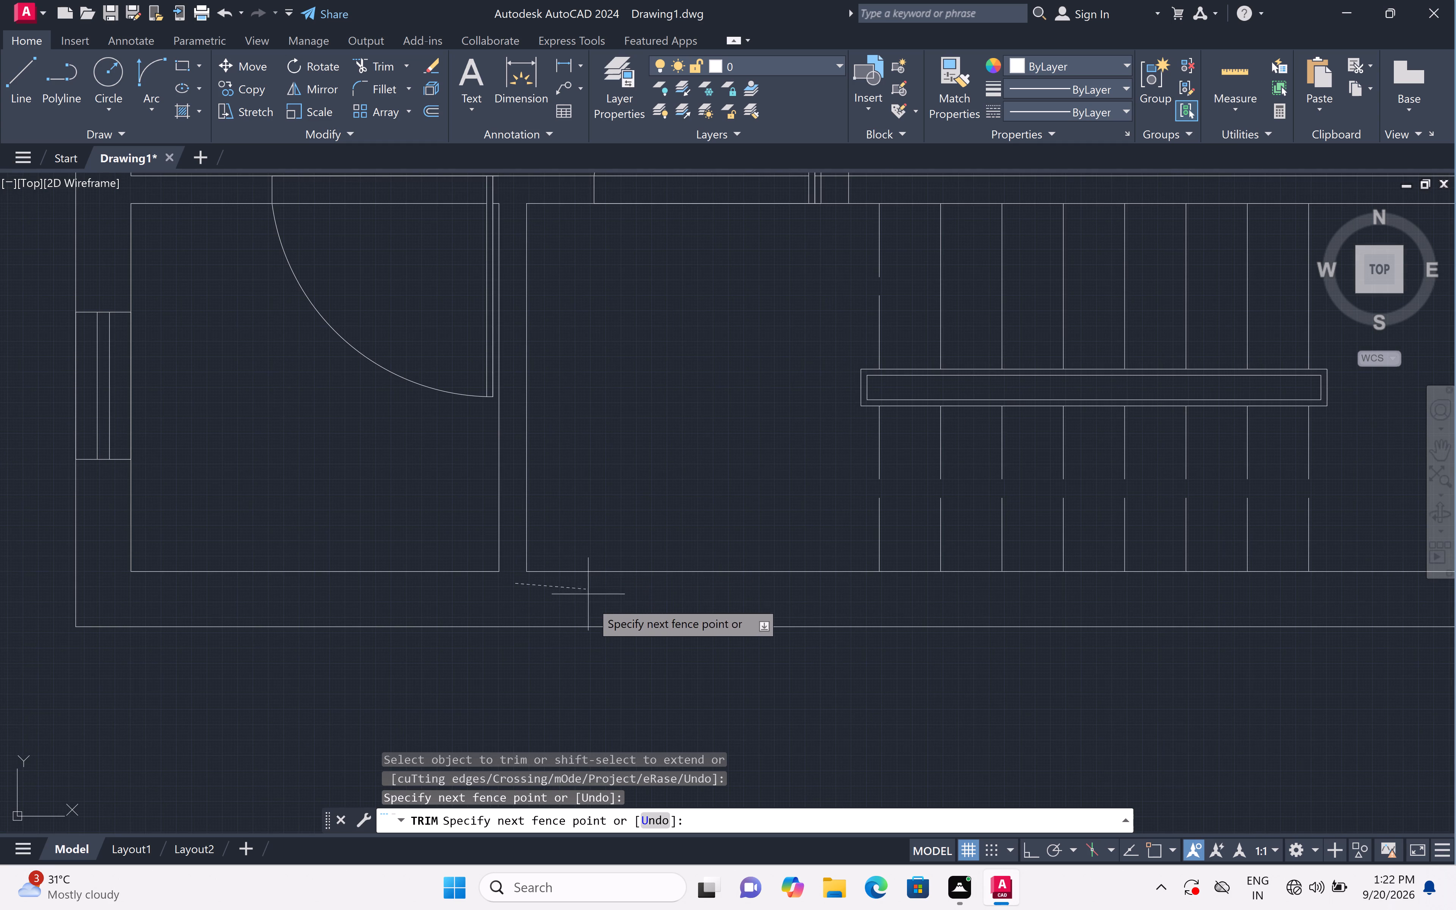
left_click(612, 582)
Trim the overlapping lines where the central vertical wall meets the lower horizontal wall above the stairs.
scroll(612, 584, "down", 2)
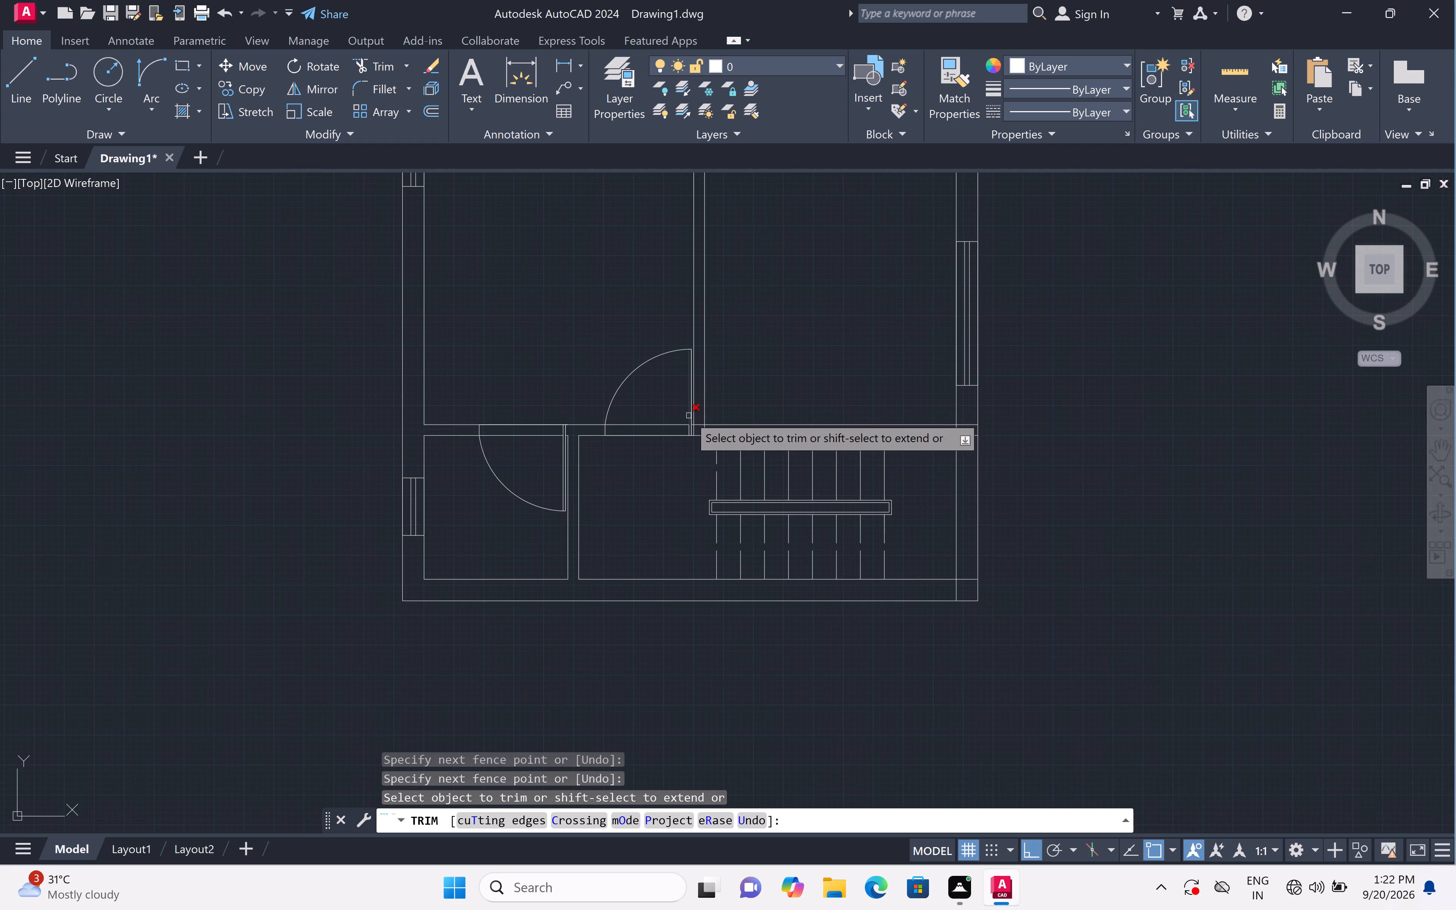
scroll(702, 415, "up", 5)
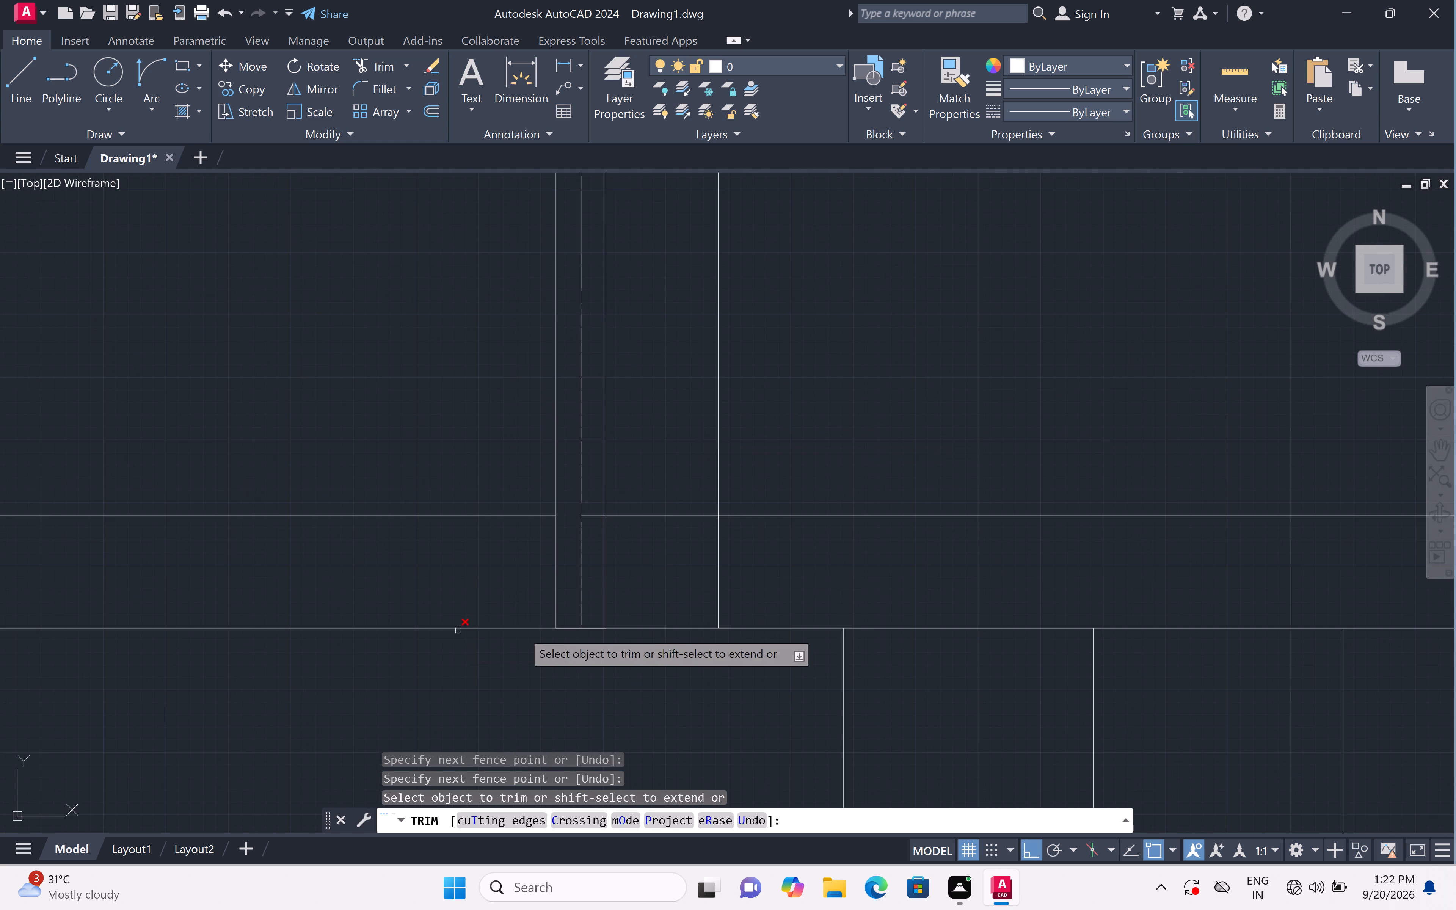
left_click(599, 582)
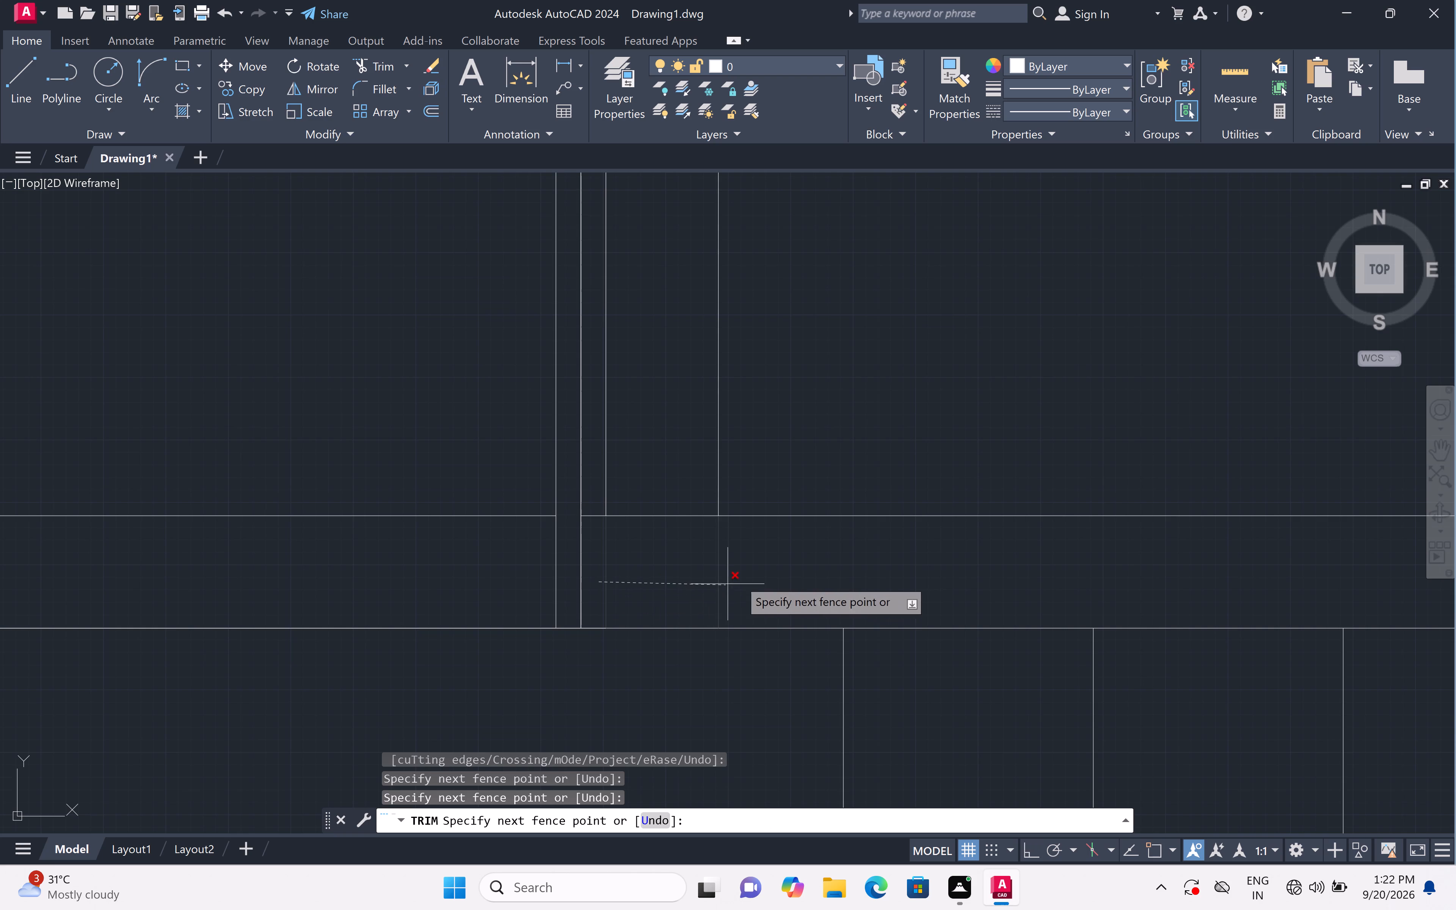
double_click(765, 575)
left_click(657, 482)
double_click(659, 566)
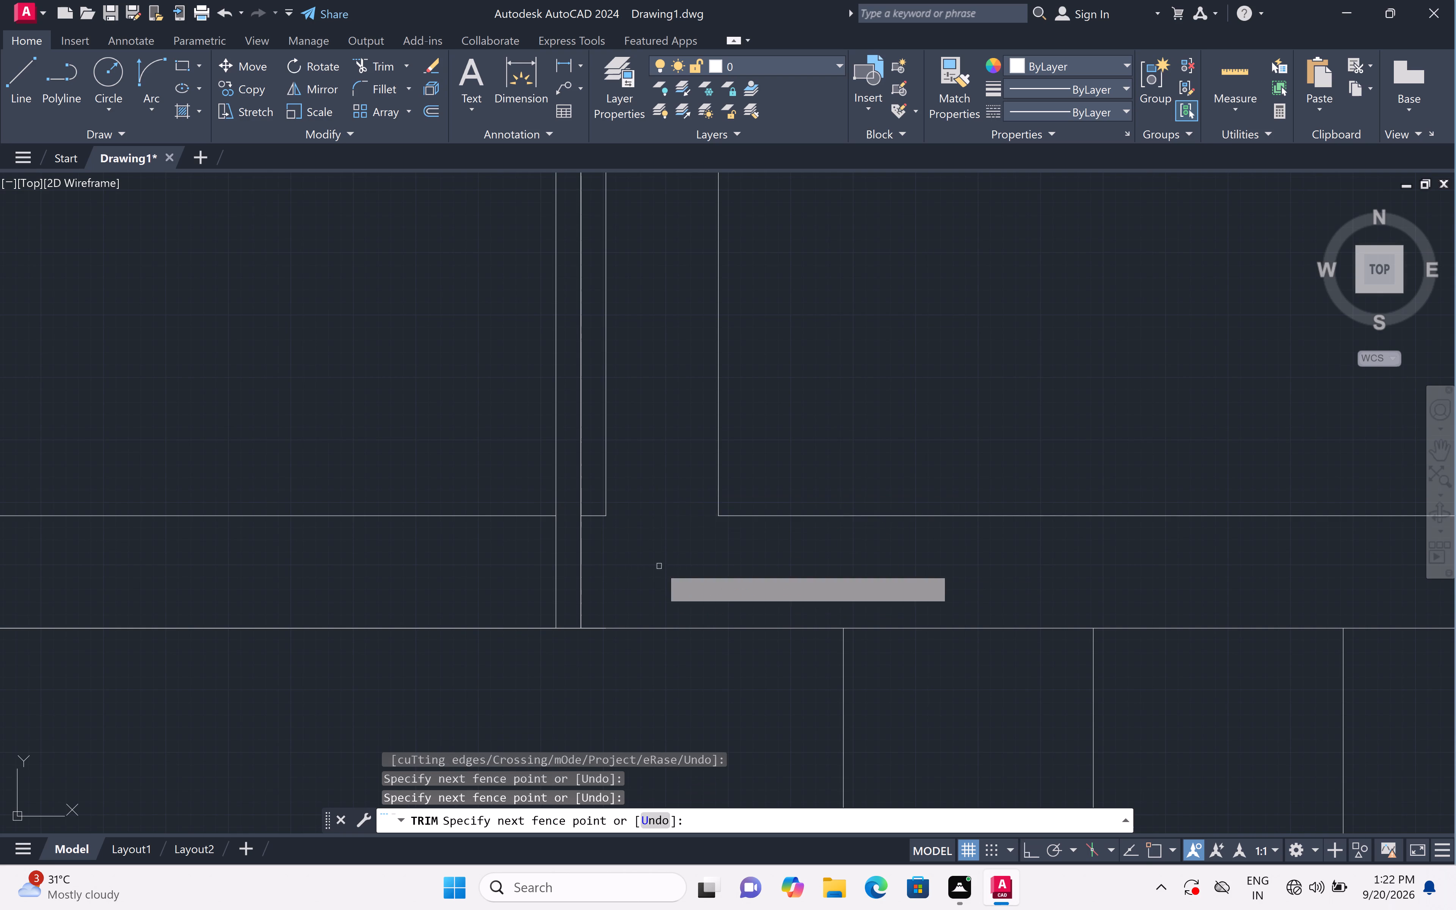
Trim the overlapping inner wall lines at the bottom-right corner of the outer wall.
scroll(660, 559, "down", 6)
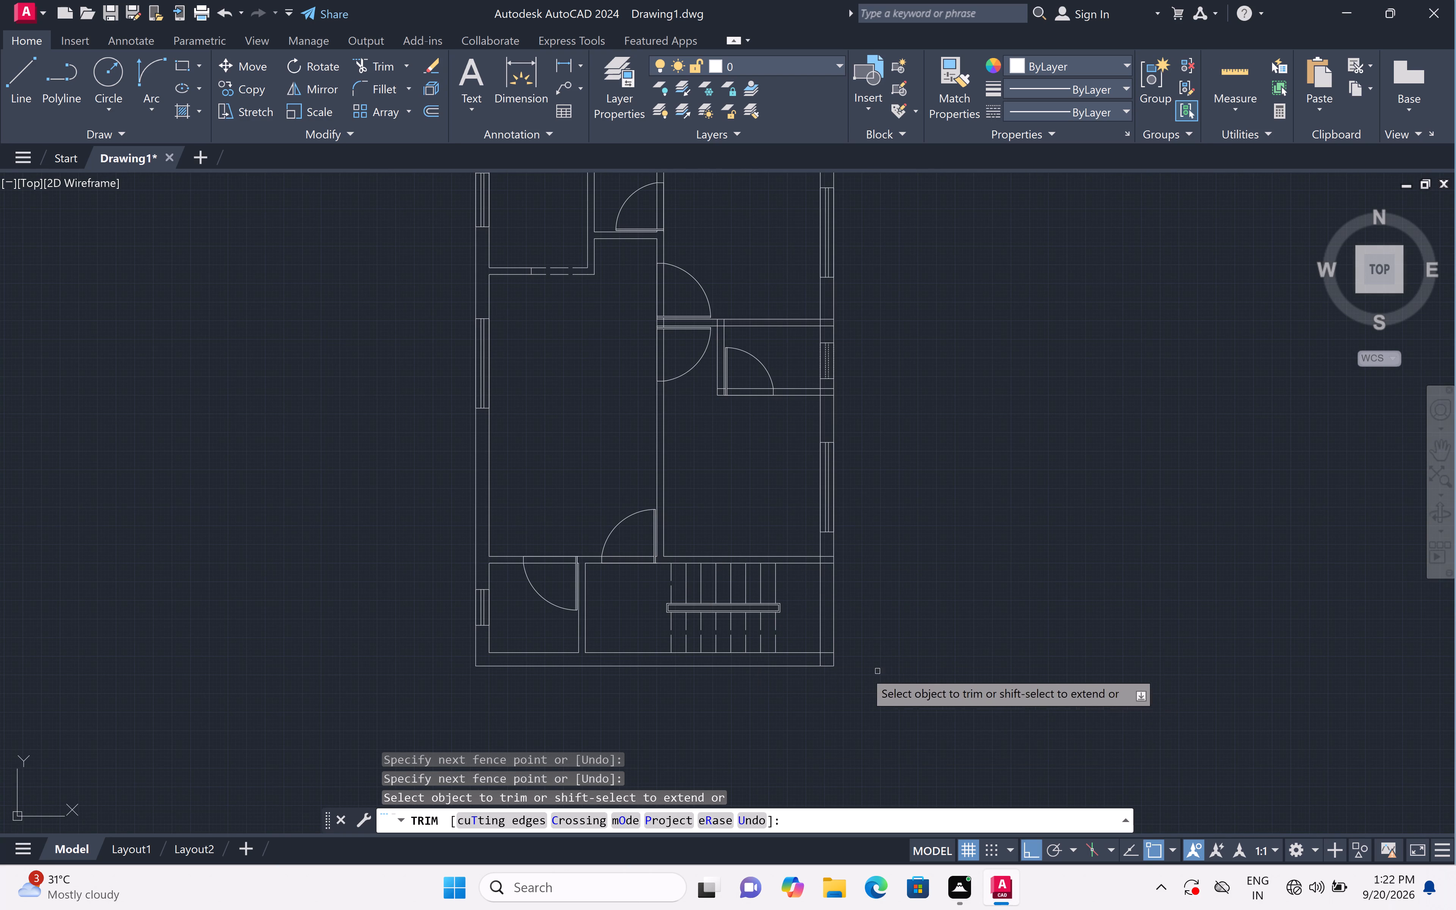
scroll(822, 650, "up", 4)
double_click(843, 653)
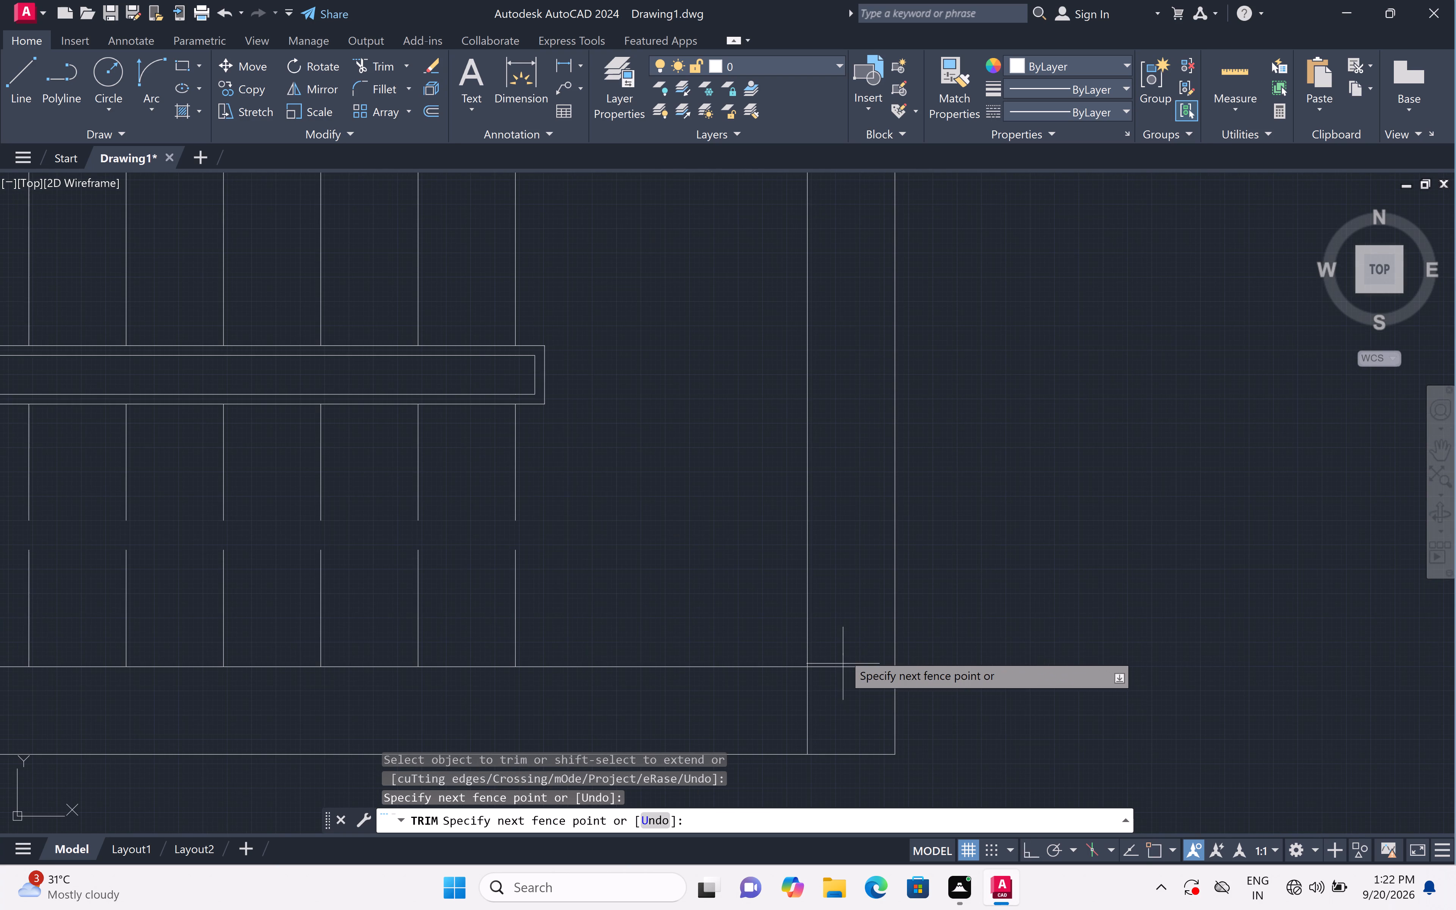
double_click(843, 700)
left_click(716, 700)
left_click(859, 700)
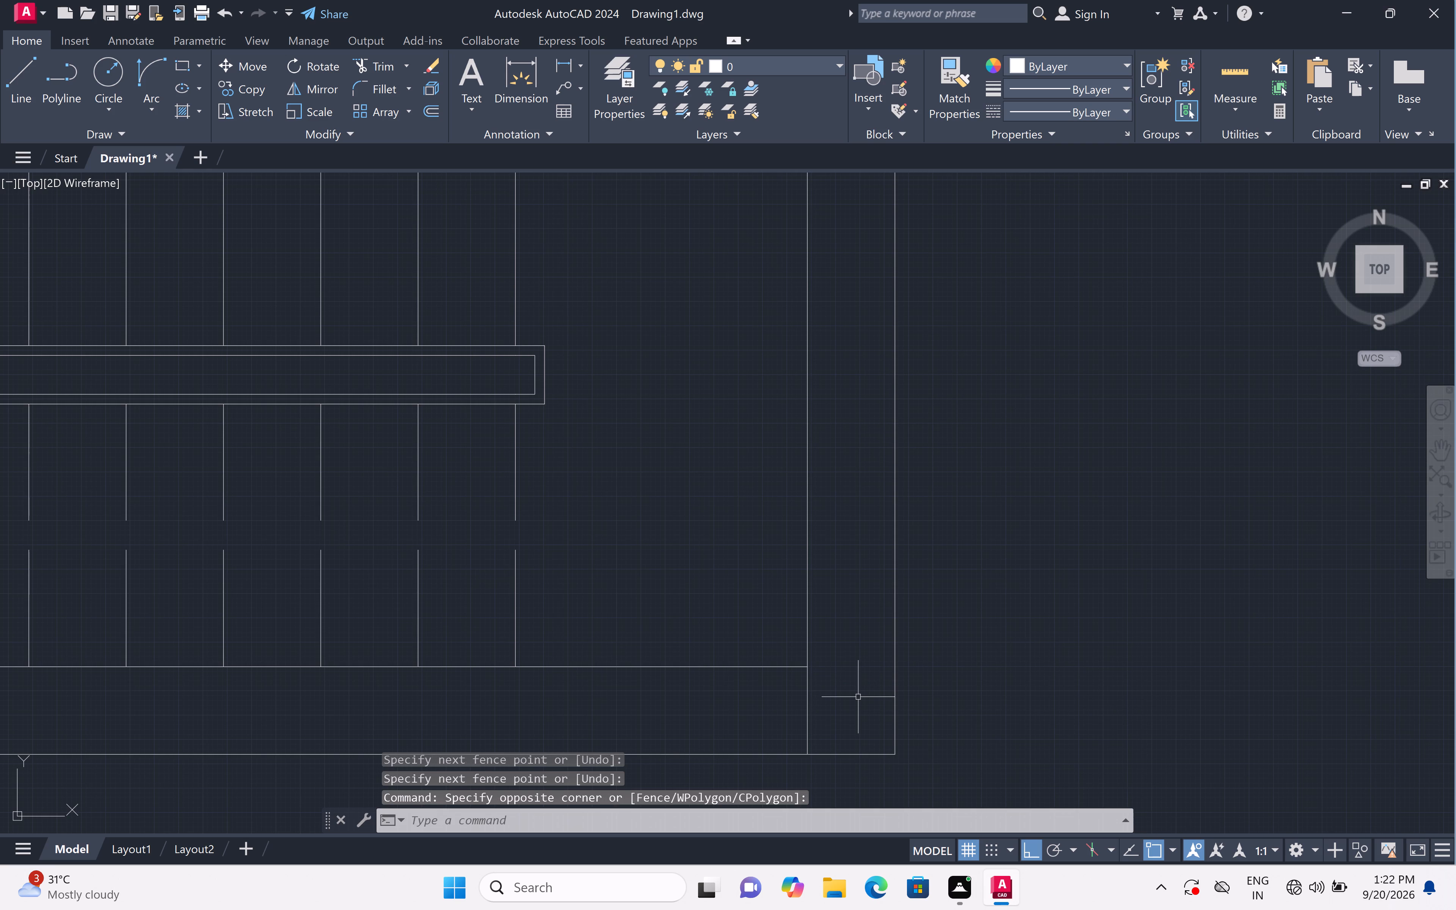
type("tr")
key("space")
left_click(843, 703)
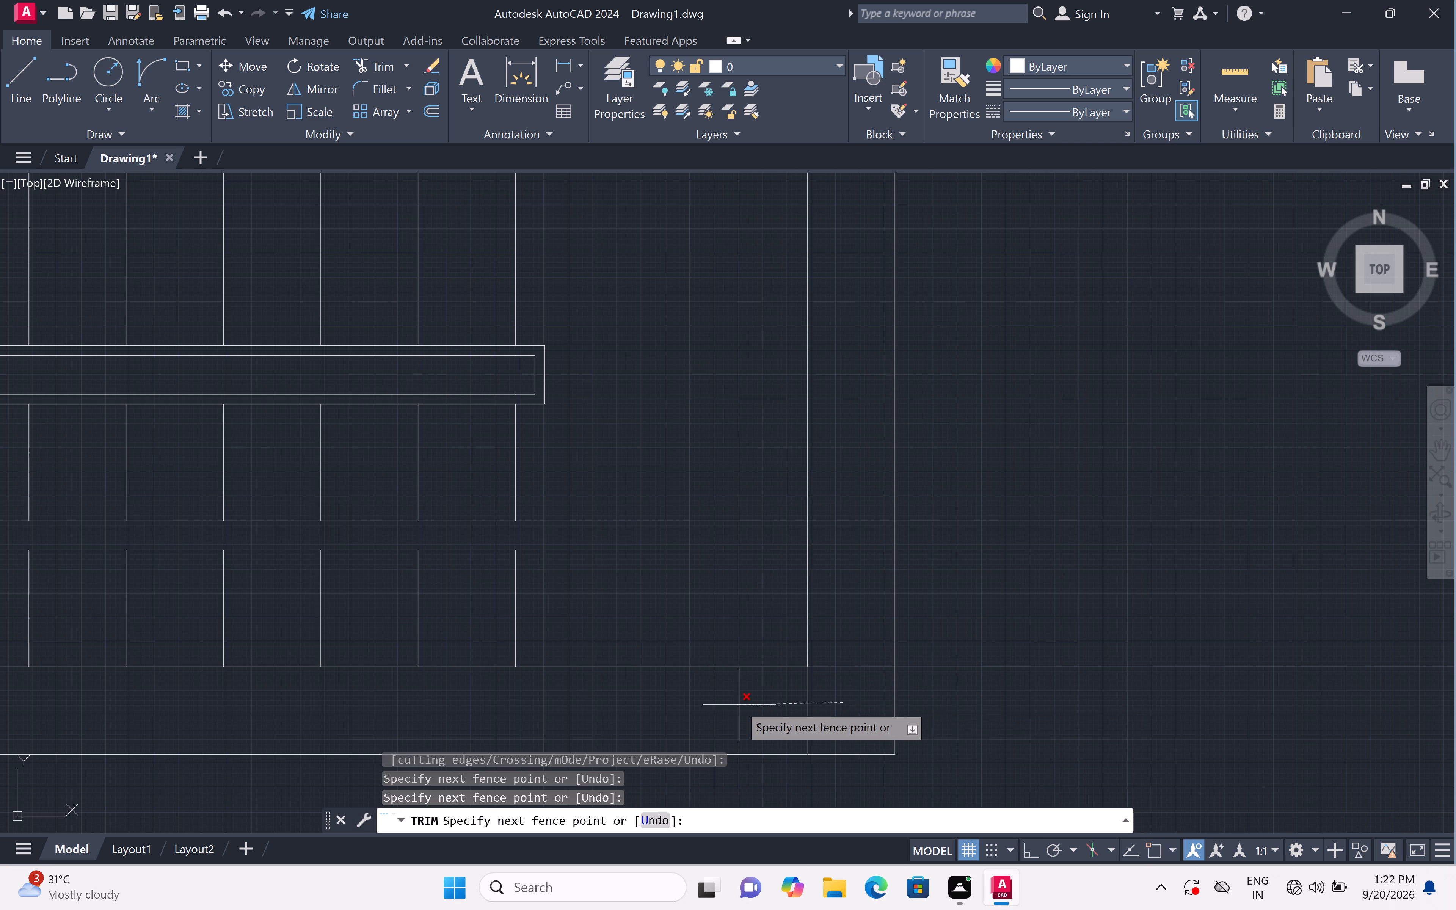
left_click(738, 705)
Trim the overlapping lines where the horizontal wall above the stairs meets the right outer wall, opening the junction.
scroll(741, 701, "down", 3)
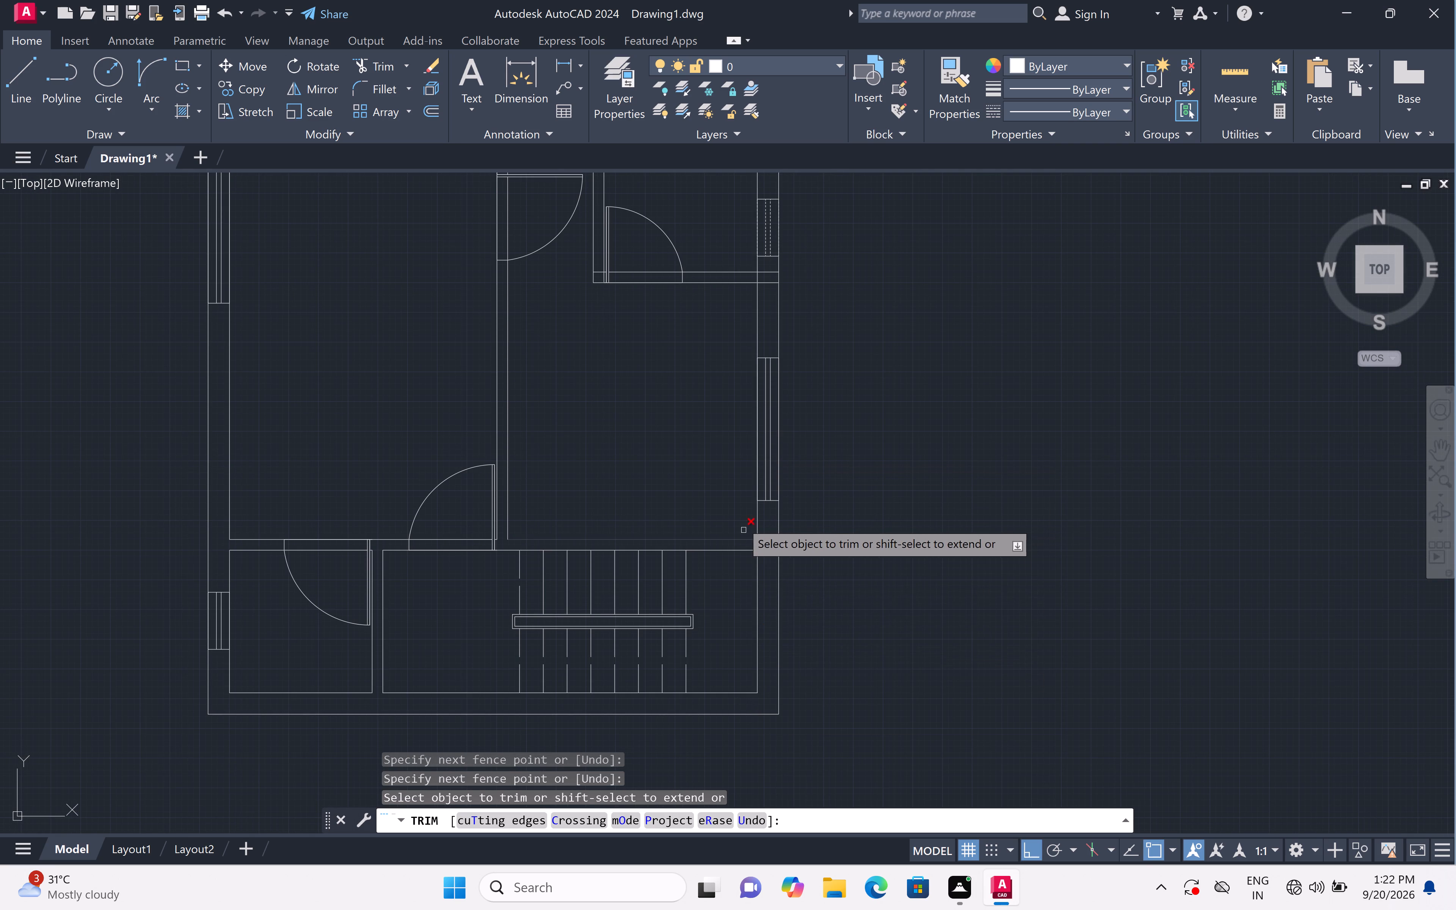
scroll(741, 521, "up", 3)
left_click(848, 564)
left_click_drag(850, 703, 850, 698)
left_click(848, 625)
double_click(755, 619)
Trim the overlapping lines where the right-hand small room's bottom wall meets the right outer wall, opening the junction.
scroll(755, 623, "down", 5)
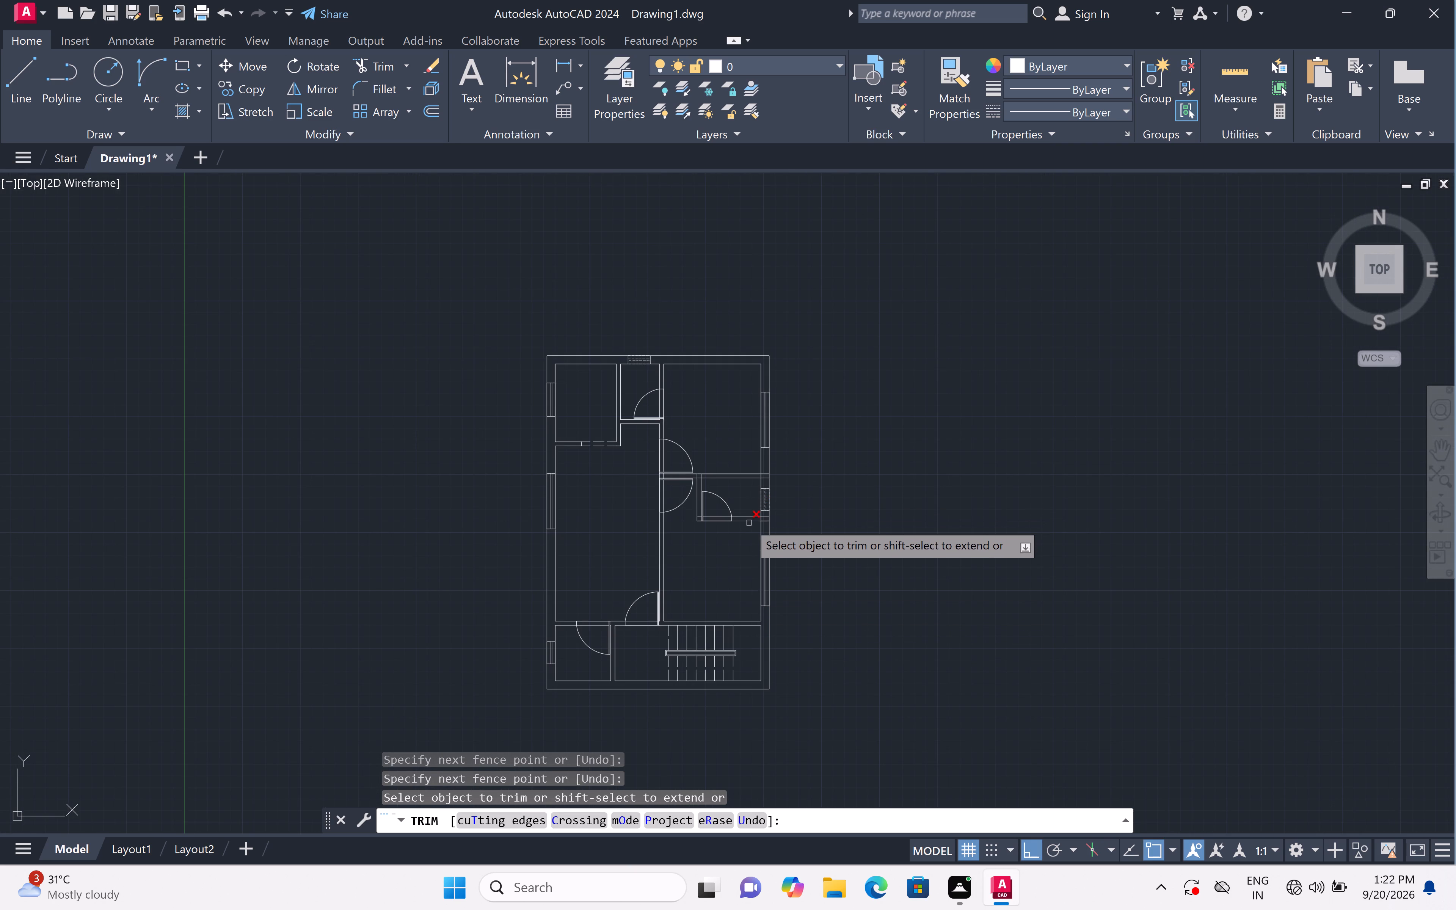
scroll(749, 521, "up", 5)
scroll(783, 505, "up", 1)
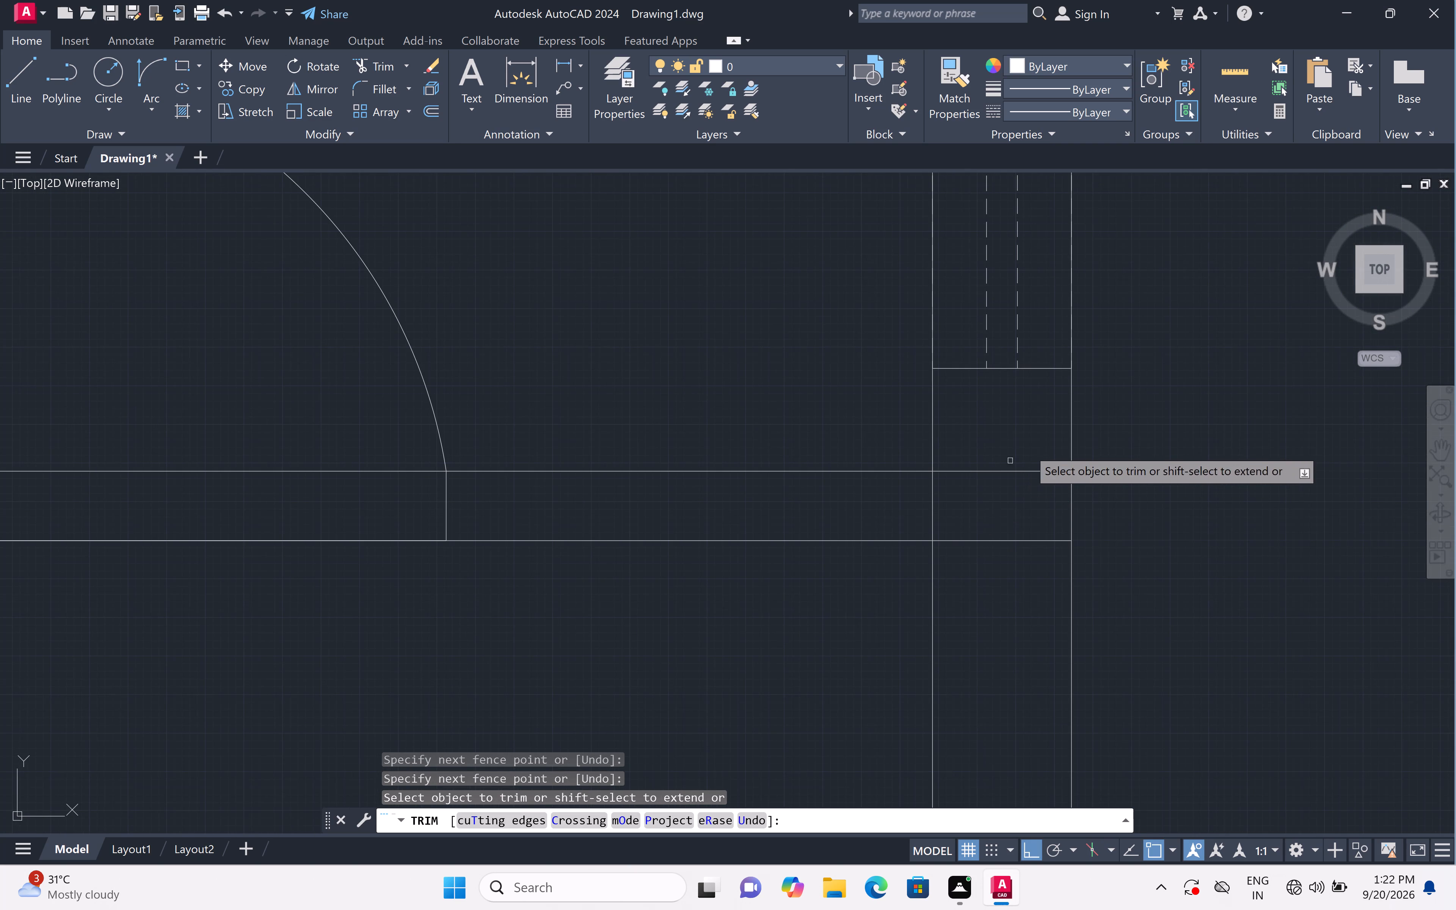
left_click(1033, 444)
left_click(1037, 607)
left_click(1007, 496)
left_click(858, 497)
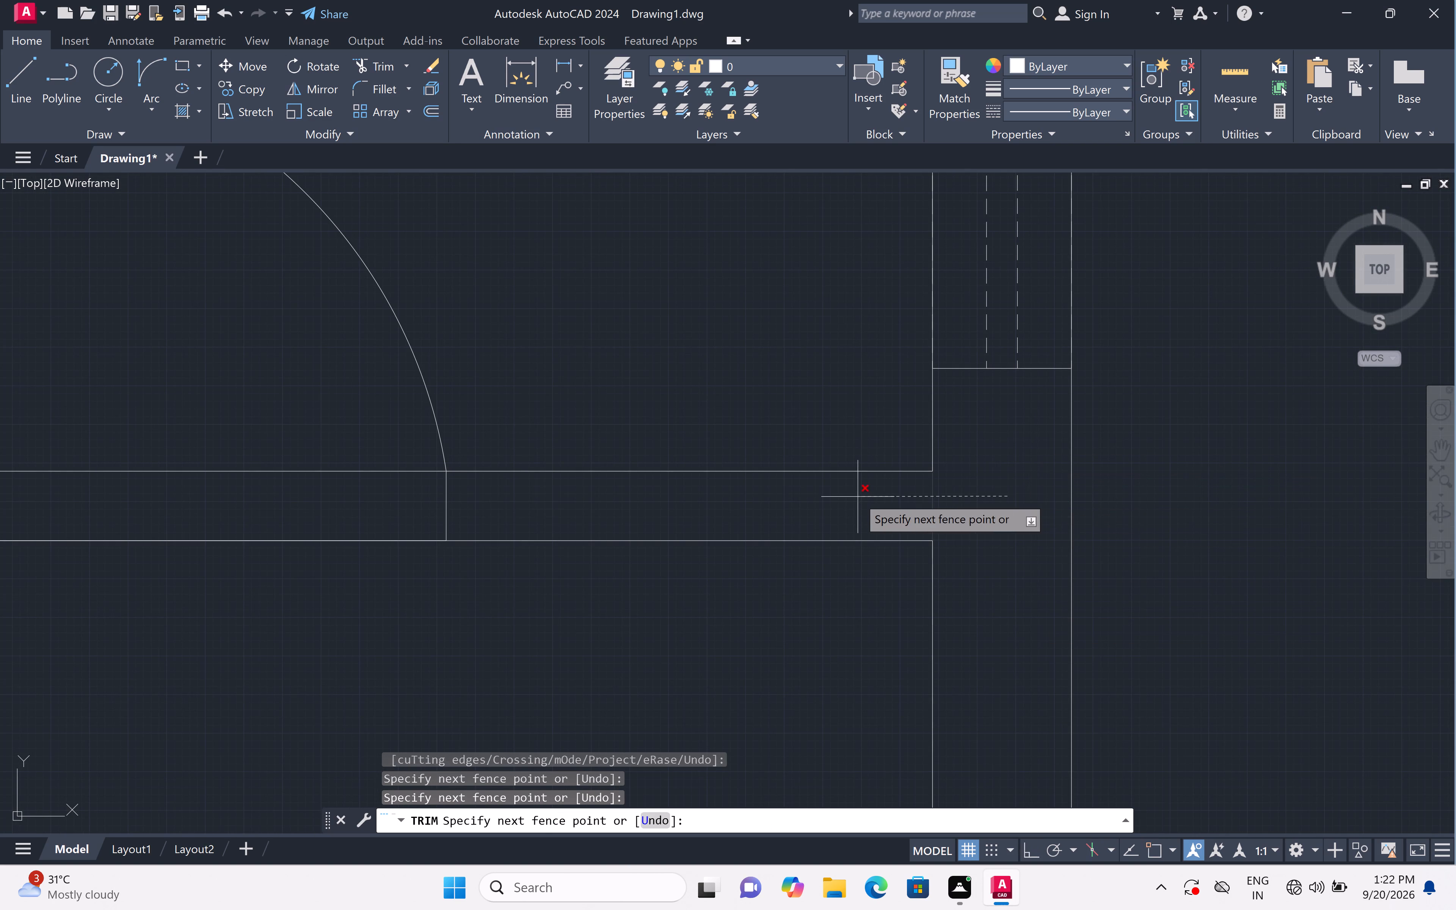
Trim the overlapping inner wall lines at the right-hand small room's bottom-left corner, beside the door leaf.
scroll(866, 504, "down", 4)
scroll(711, 499, "up", 5)
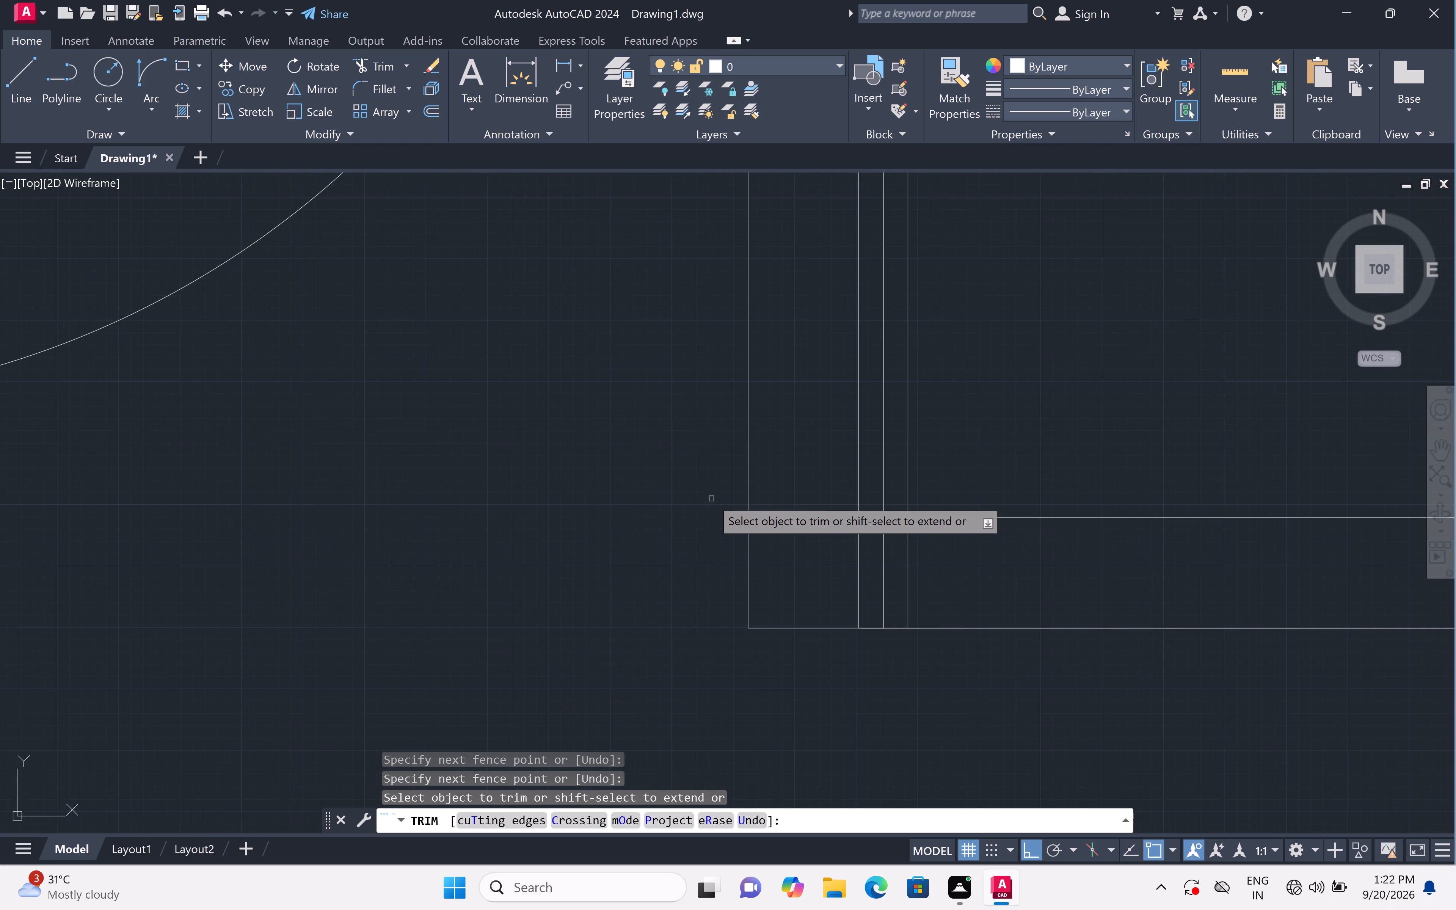
left_click(860, 529)
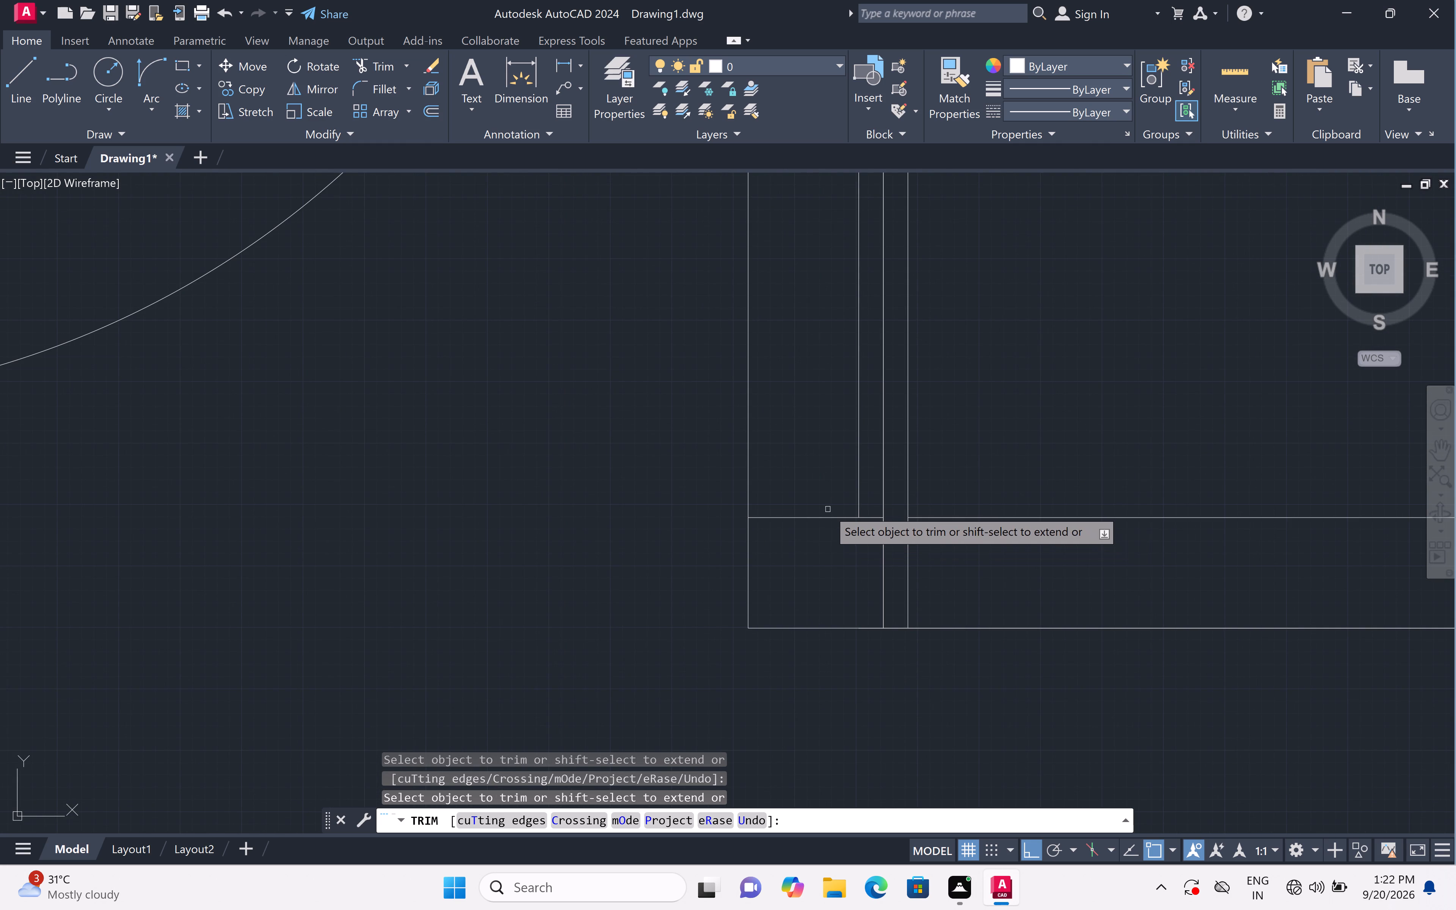
double_click(828, 509)
double_click(826, 525)
left_click(822, 500)
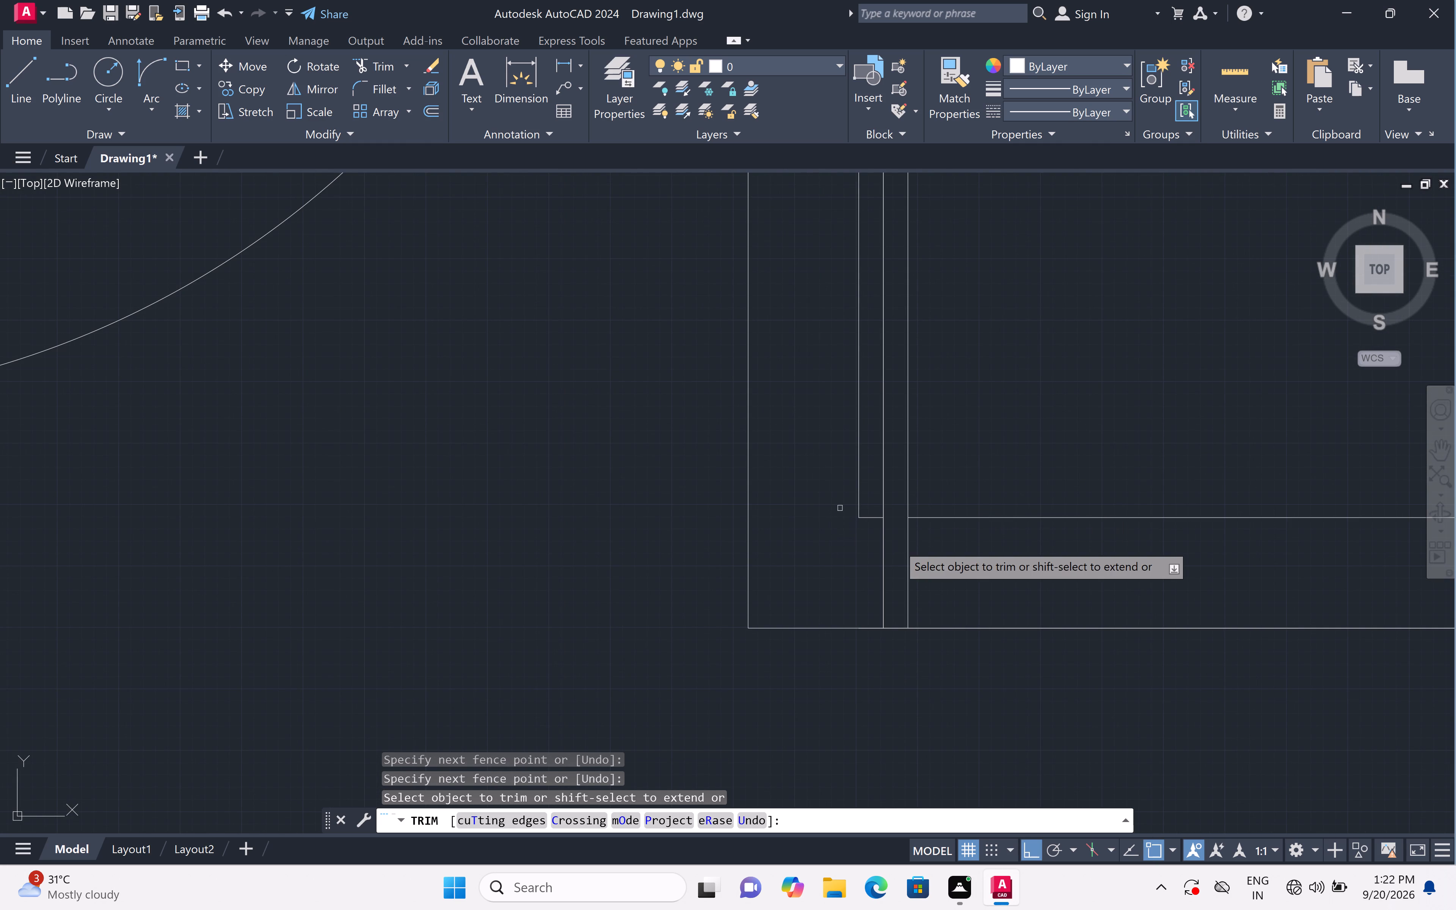
Trim the overlapping lines where the right-hand small room's left wall meets the horizontal wall above it, opening the junction.
scroll(884, 536, "down", 3)
scroll(883, 536, "up", 4)
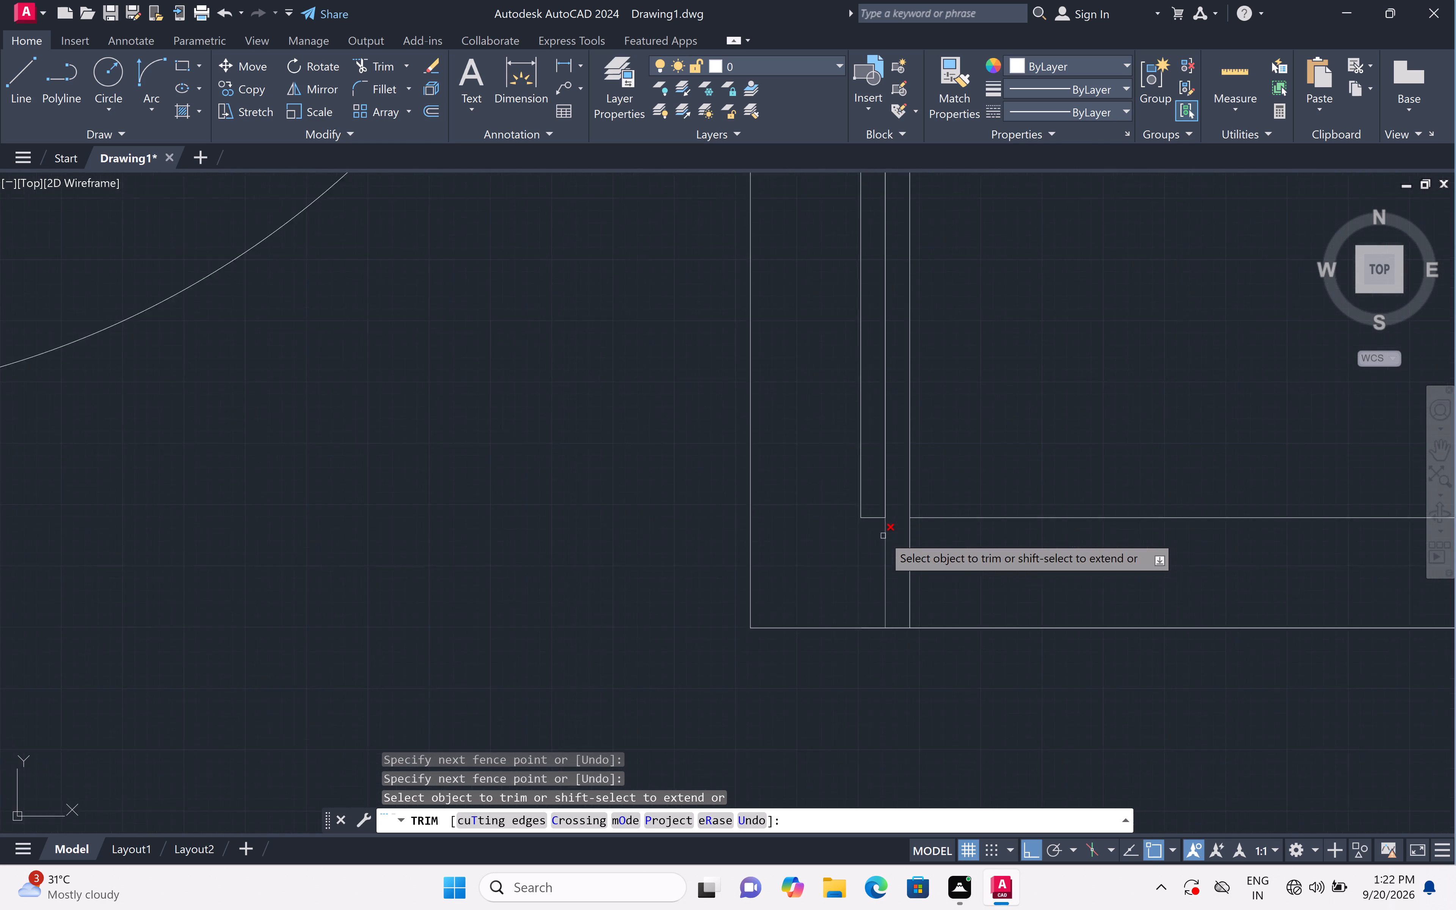
scroll(883, 536, "down", 4)
scroll(862, 234, "up", 2)
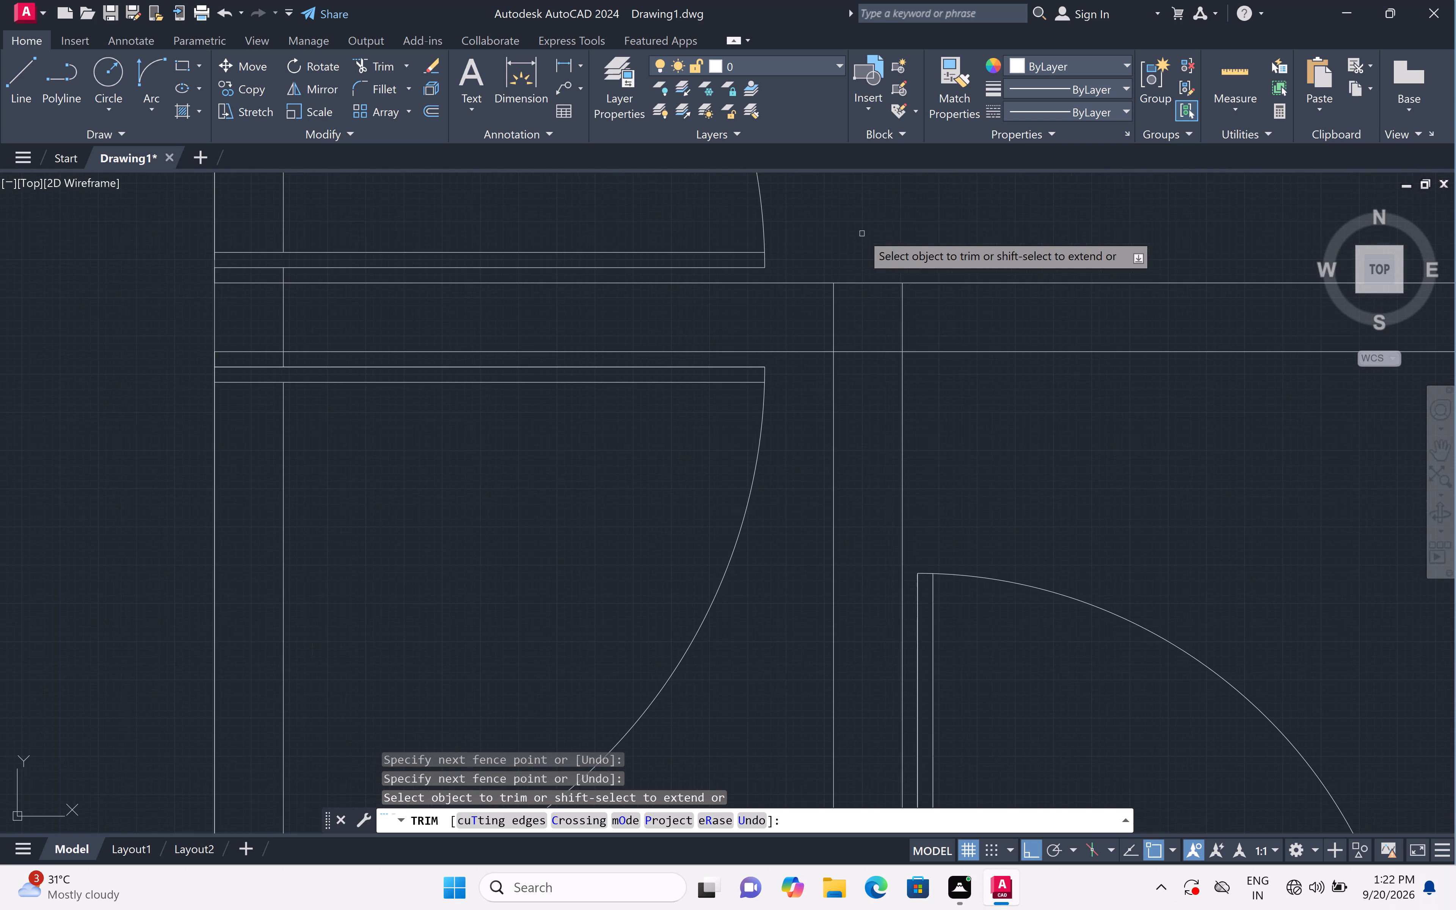
left_click(800, 317)
left_click(984, 317)
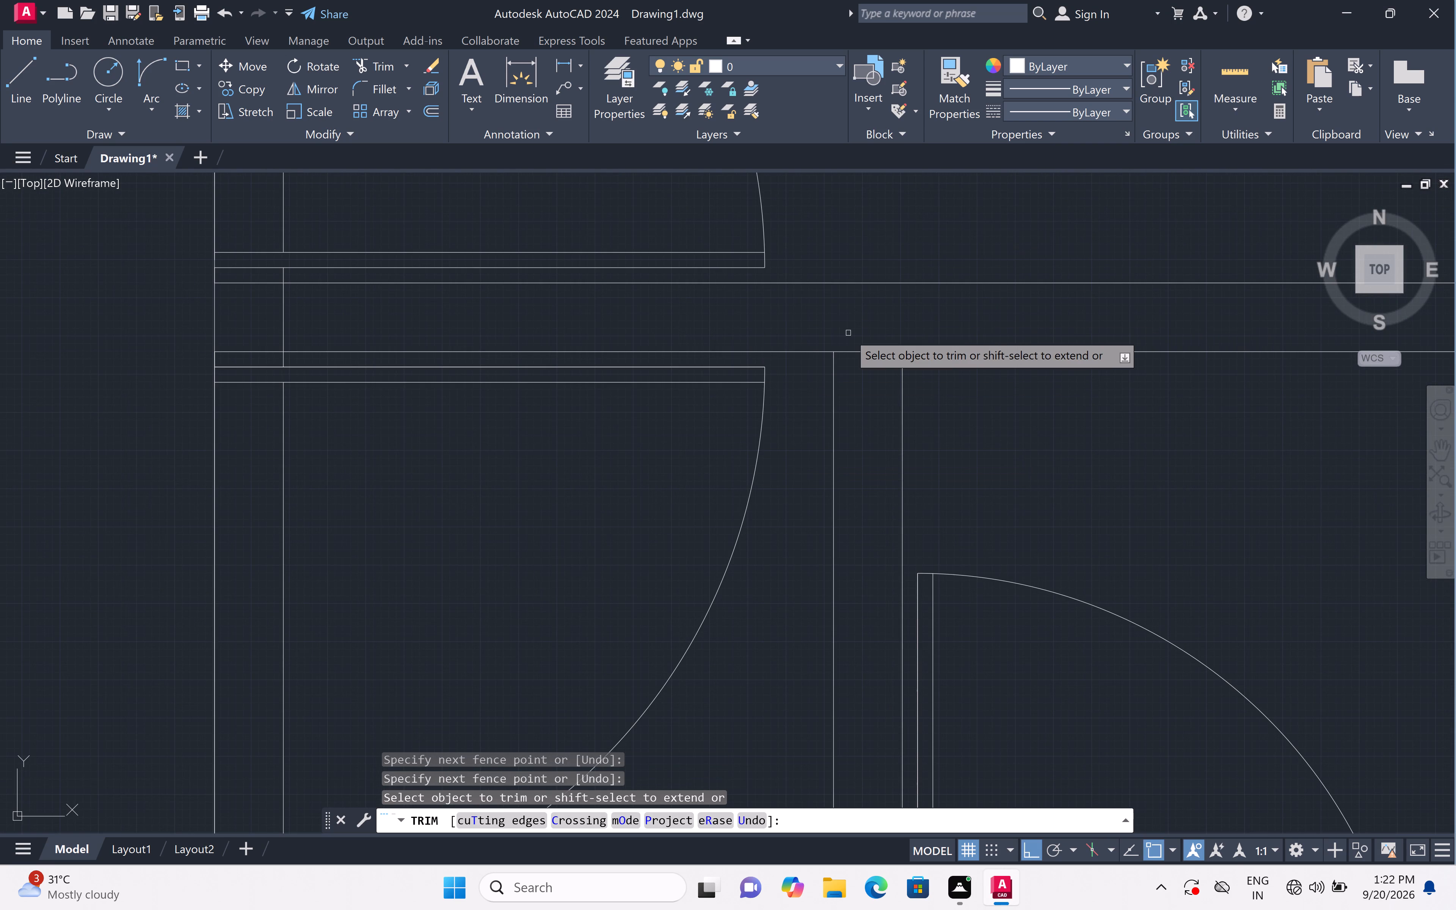
double_click(860, 331)
left_click(863, 378)
scroll(866, 372, "down", 3)
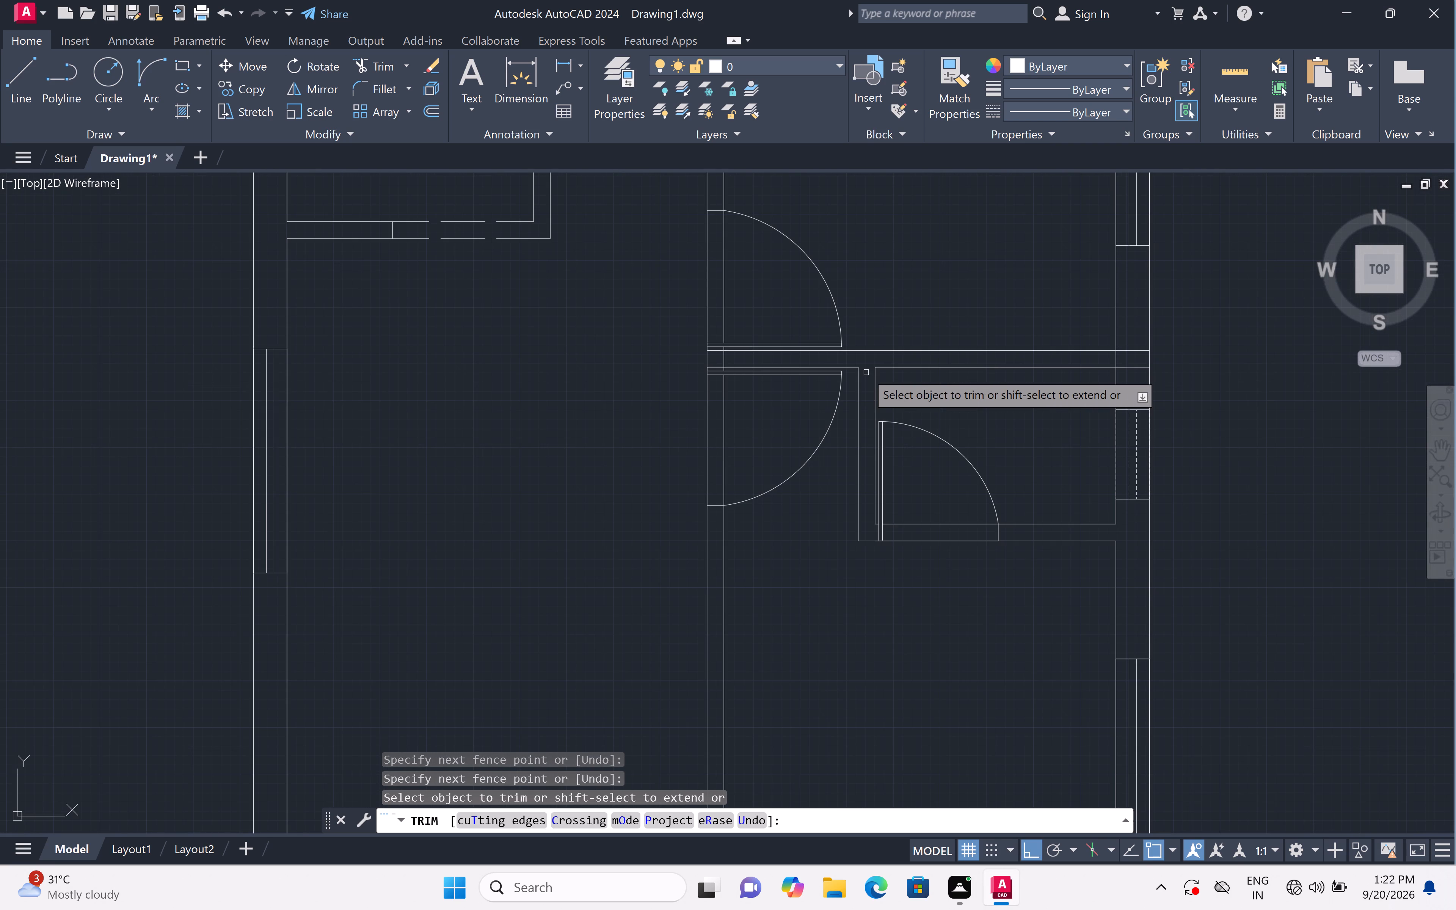
Trim the overlapping lines where the horizontal wall above the right-hand small room meets the right outer wall, opening the junction.
scroll(1159, 346, "up", 3)
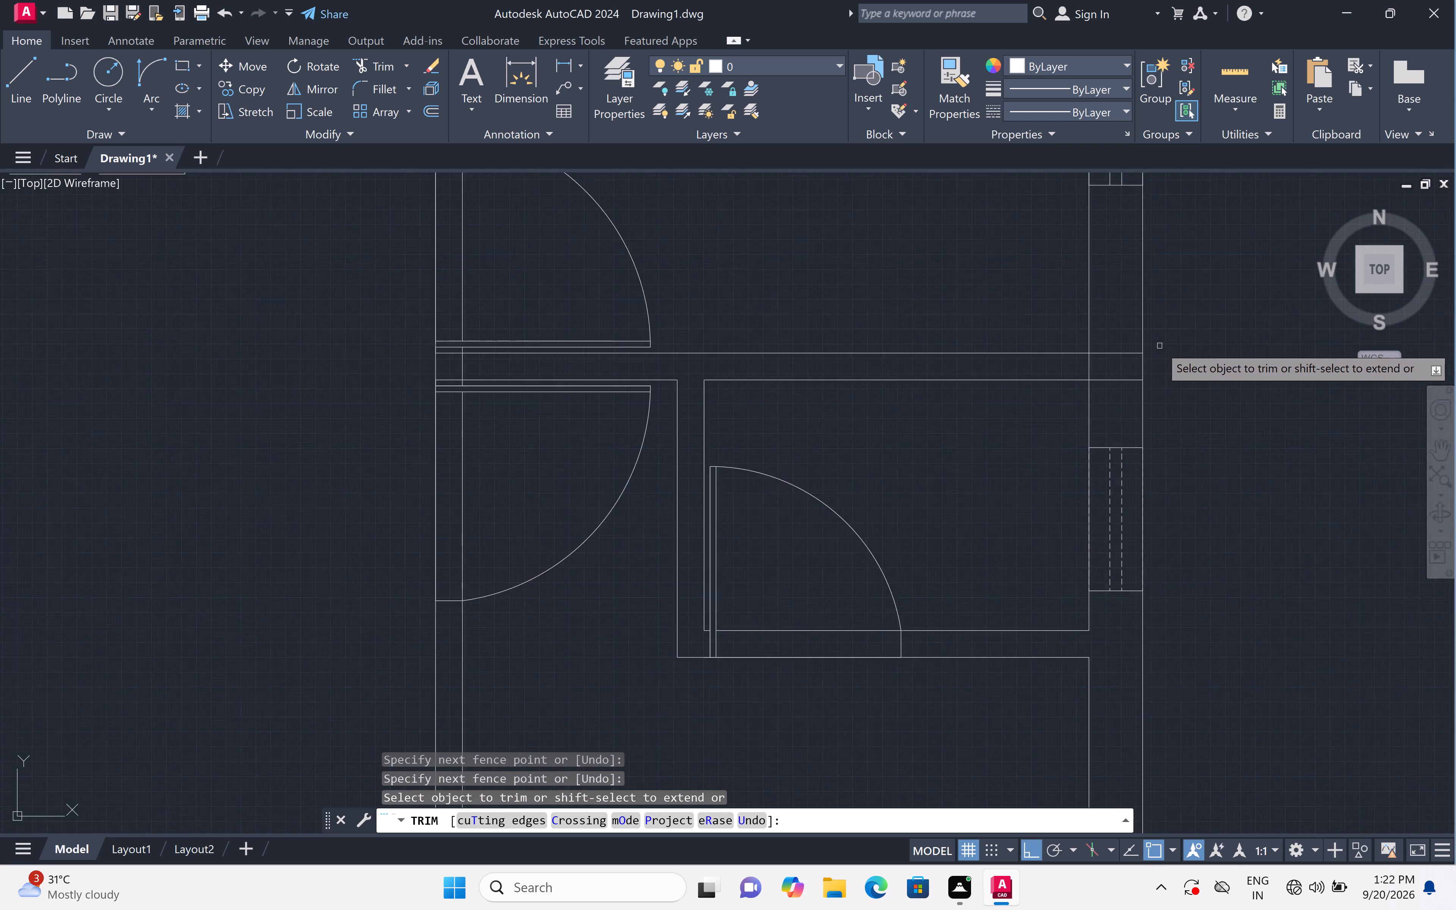
scroll(1159, 346, "up", 2)
left_click(872, 318)
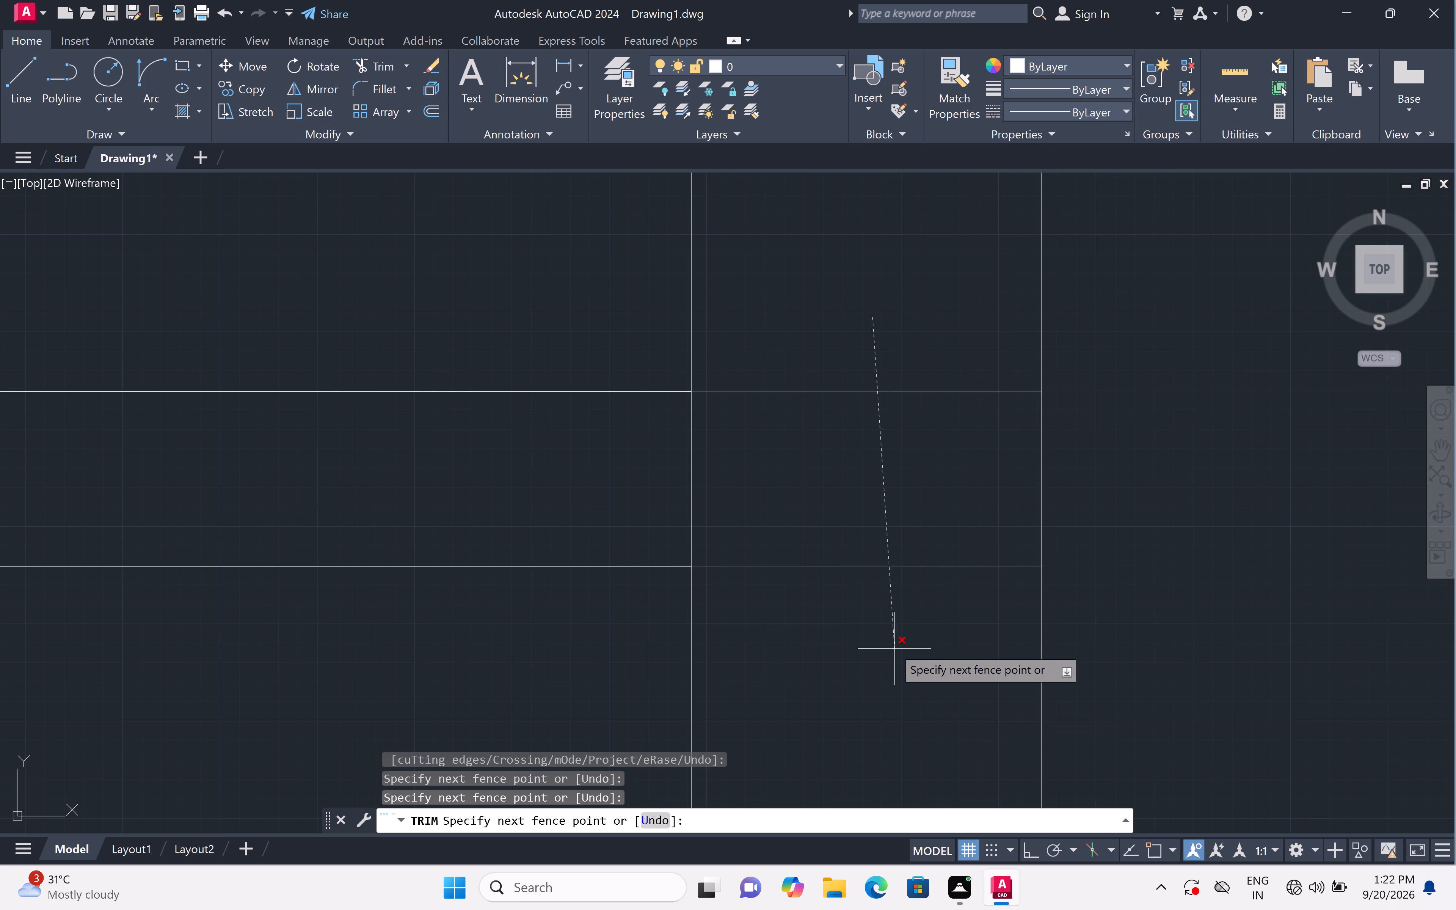
left_click(892, 647)
left_click(829, 508)
left_click(557, 496)
scroll(575, 497, "down", 3)
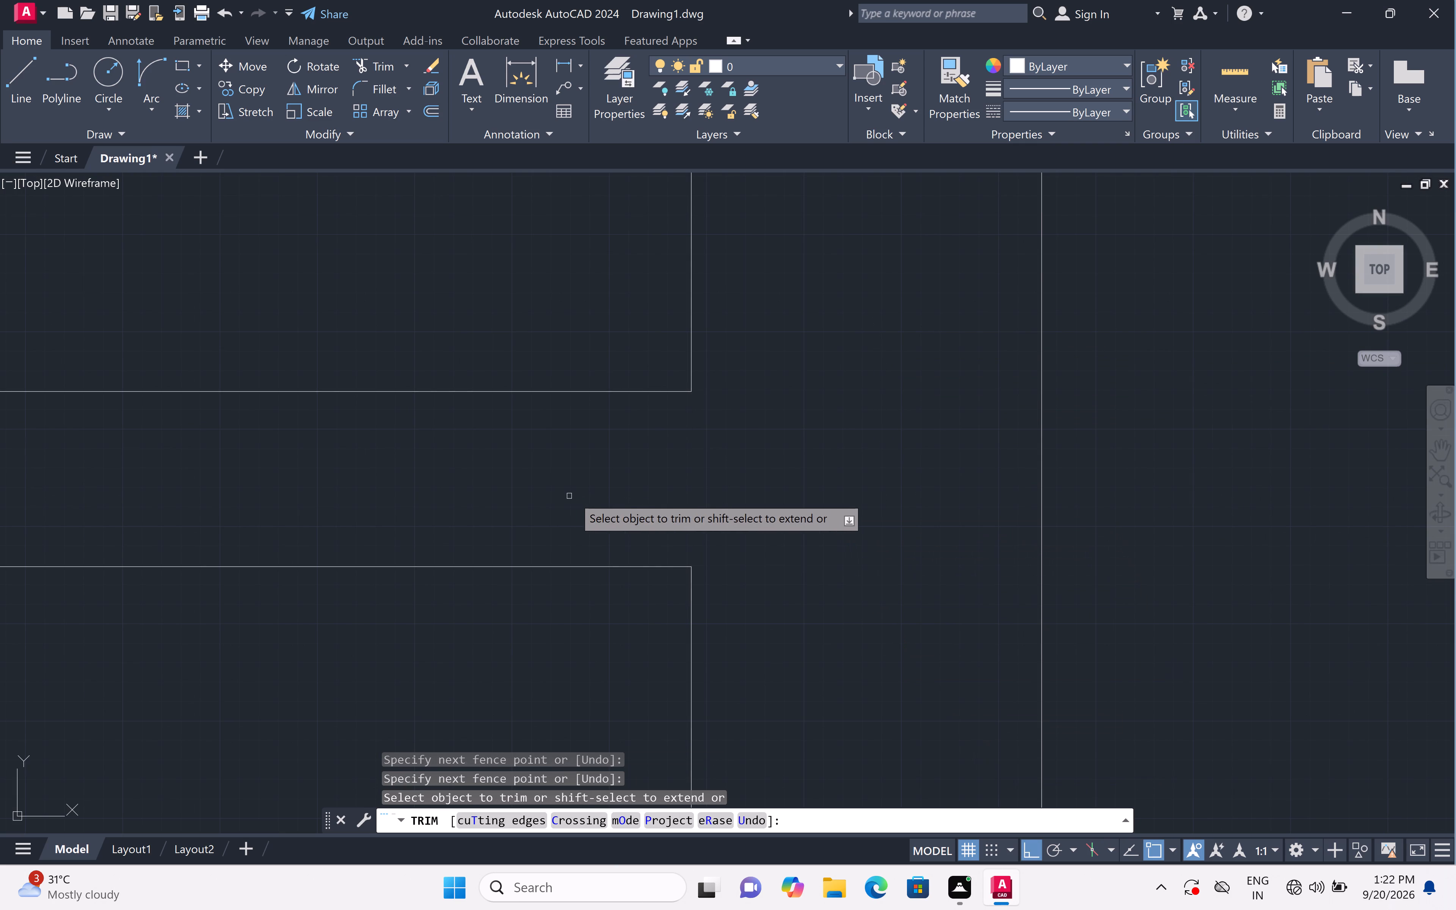
Trim the overlapping lines where that horizontal wall meets the central vertical wall, between the two facing door leaves.
scroll(575, 497, "down", 3)
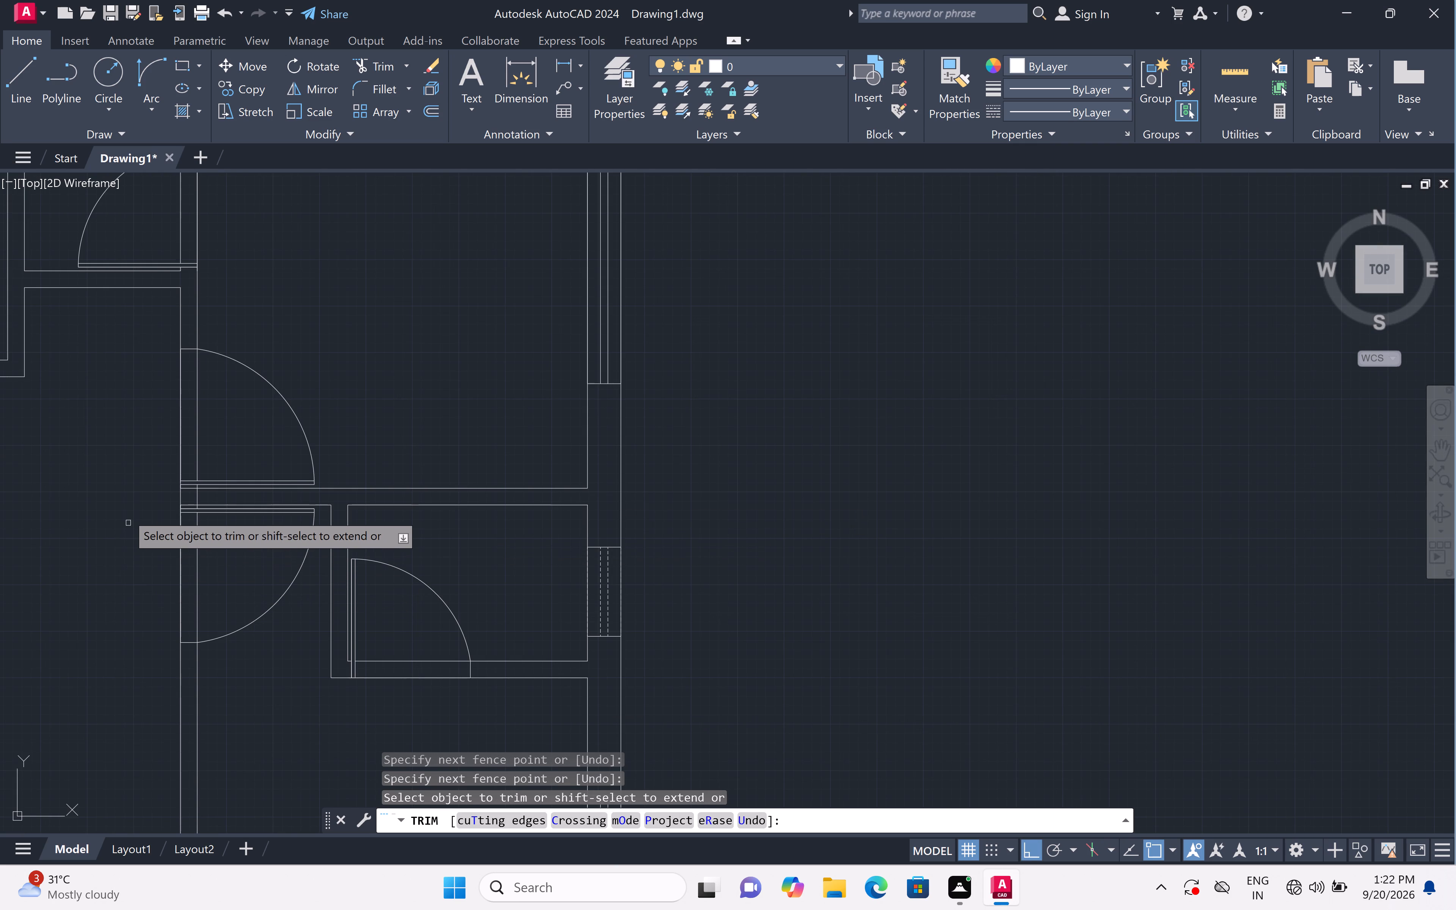
scroll(124, 502, "up", 4)
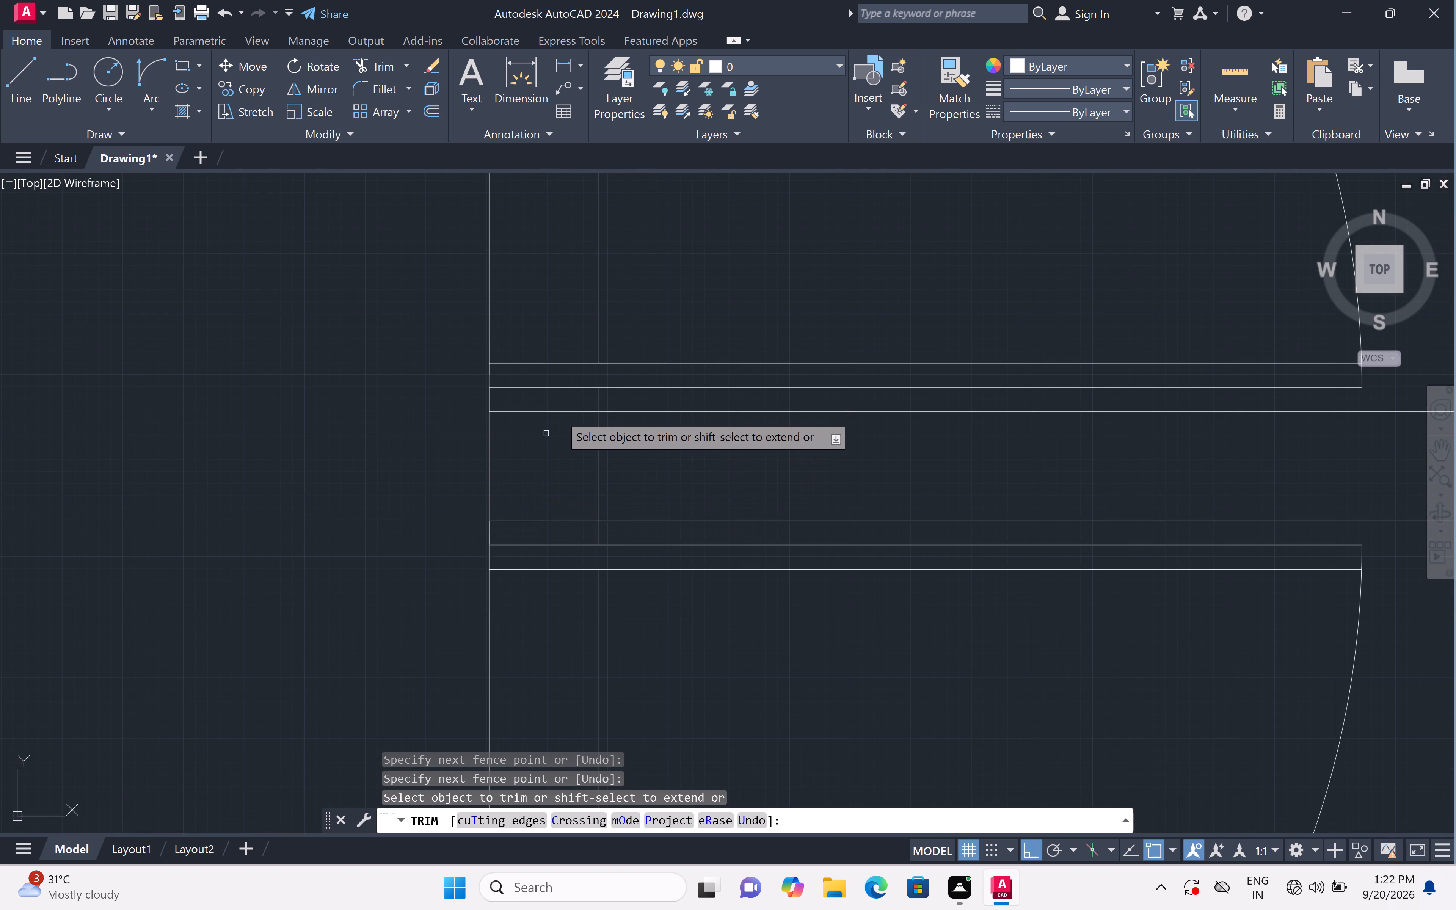
left_click(557, 400)
left_click(557, 531)
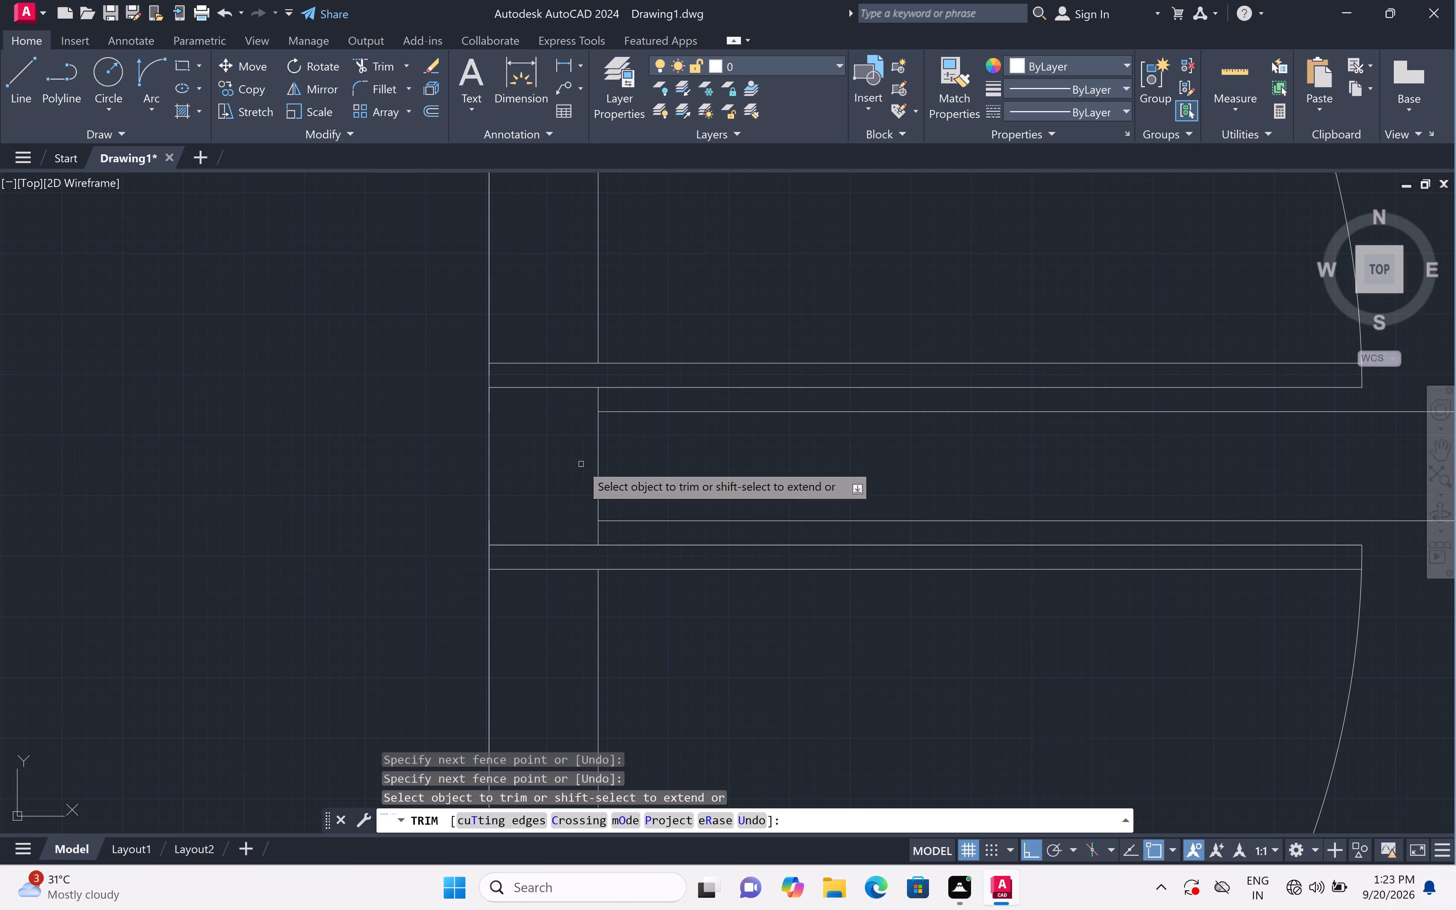
left_click(581, 464)
left_click(659, 464)
scroll(659, 468, "down", 6)
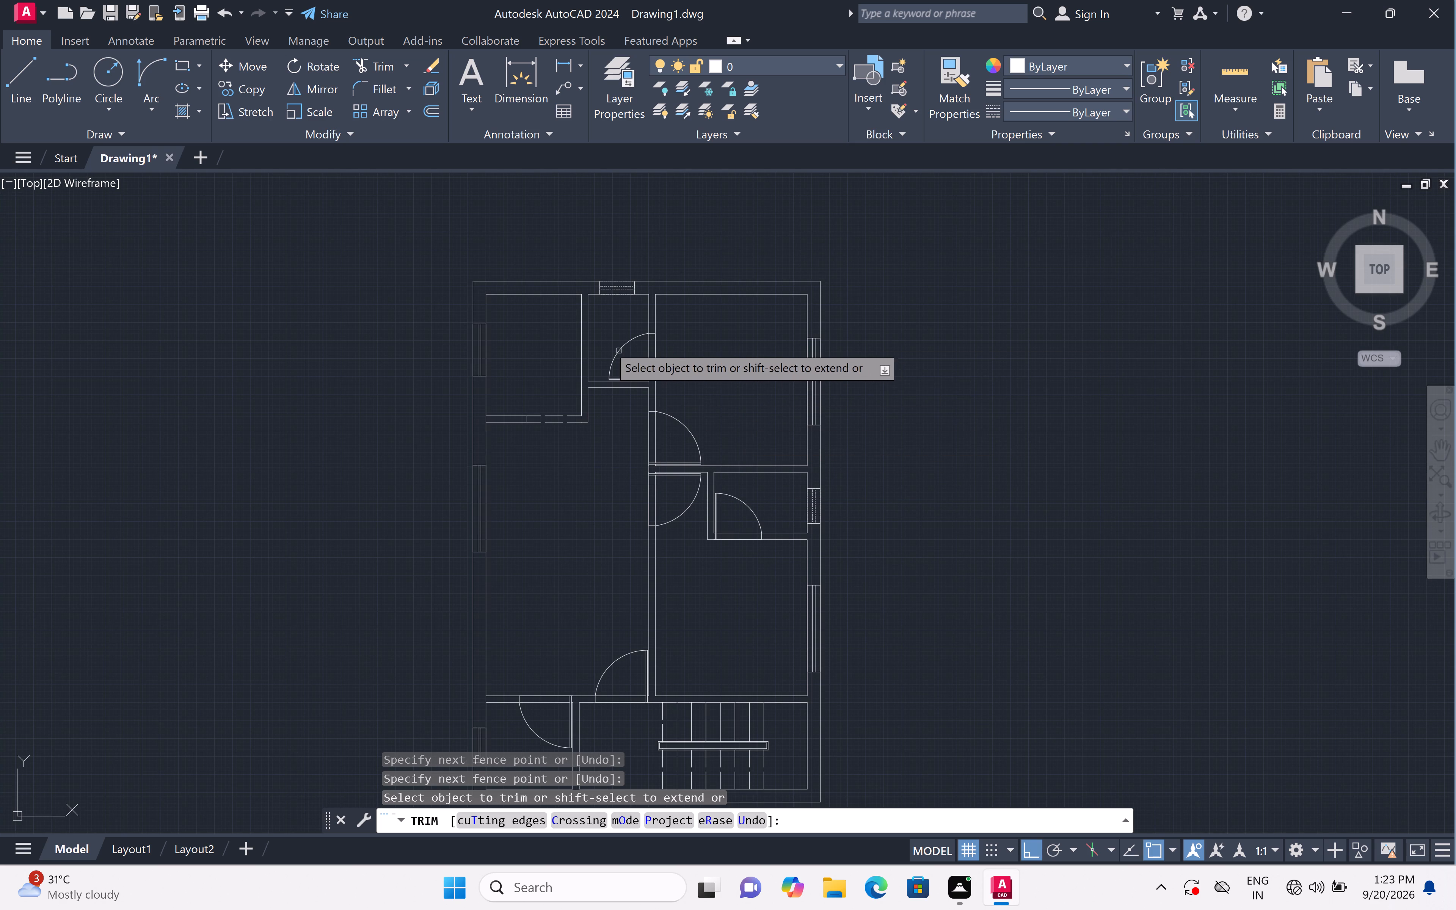
Inspect the whole floor plan's walls, corners and doors for remaining overlapping lines, including the upper-left room's bottom wall.
scroll(607, 344, "up", 4)
scroll(674, 349, "down", 3)
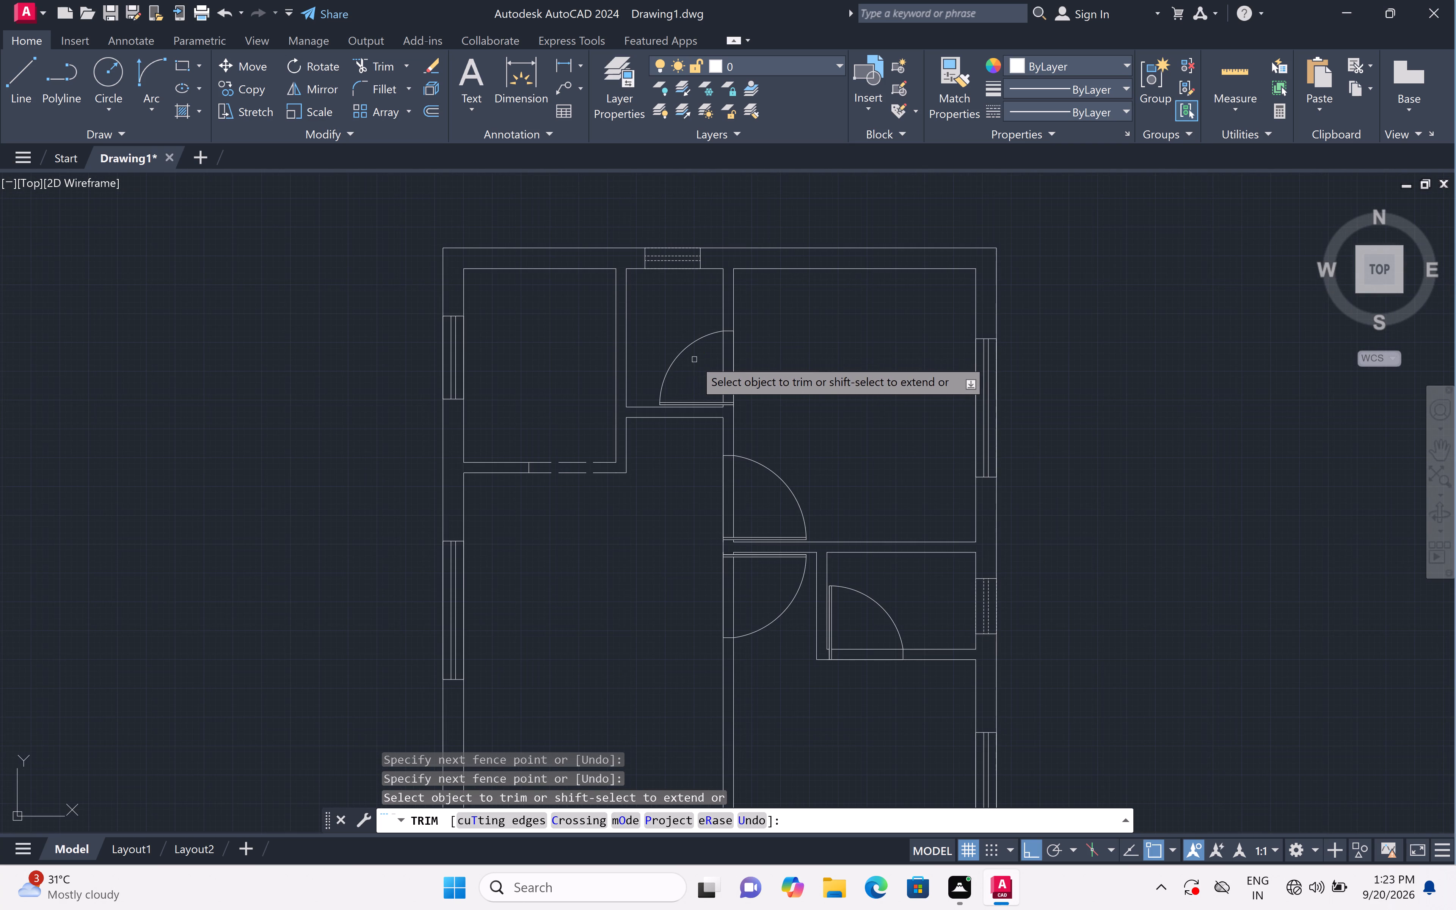
scroll(694, 359, "down", 3)
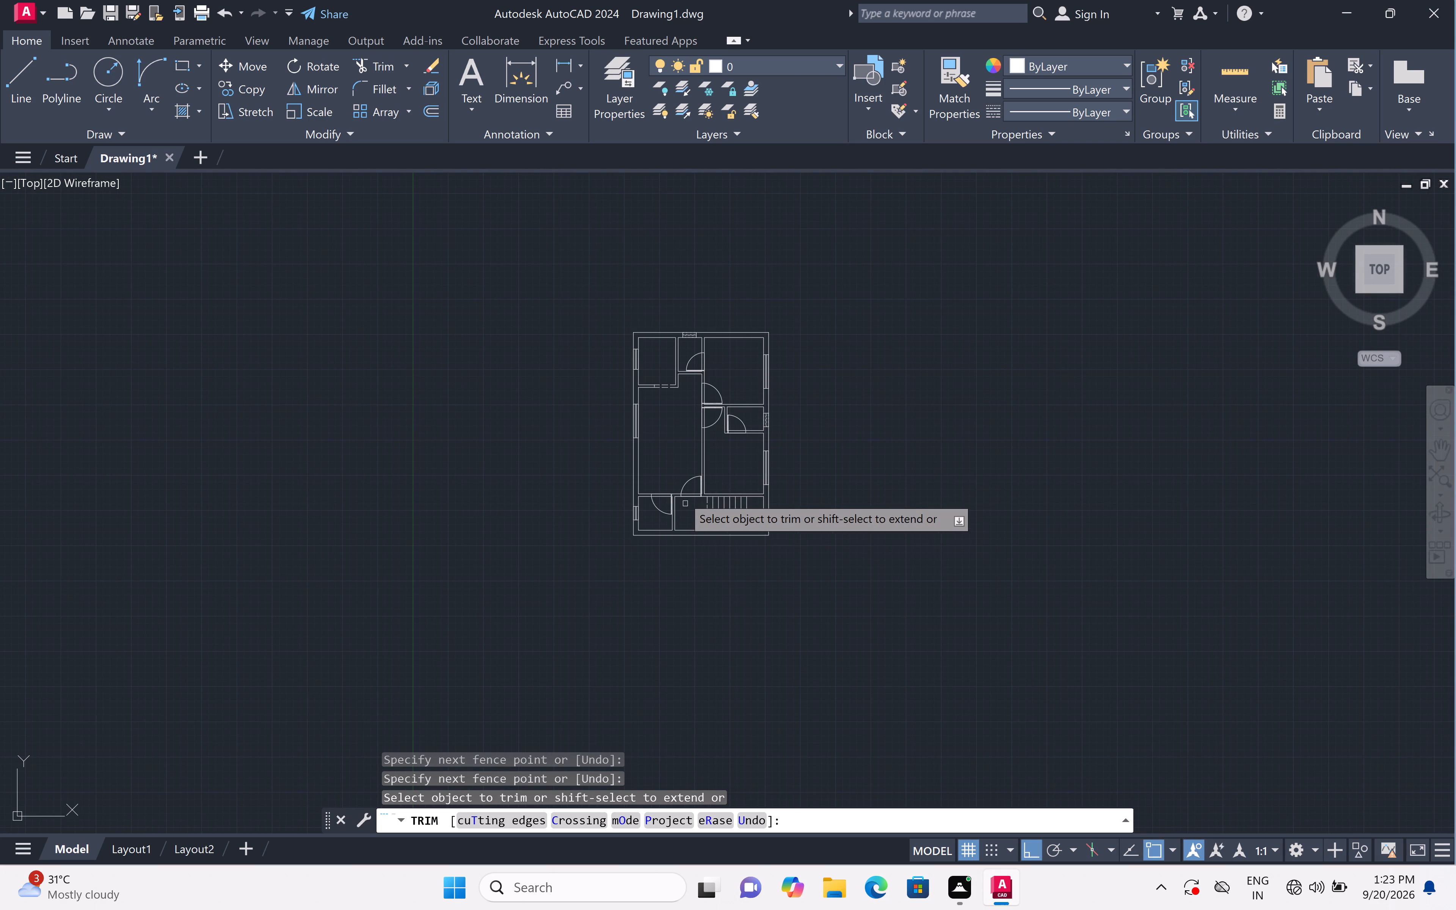
scroll(680, 494, "up", 5)
scroll(513, 515, "down", 2)
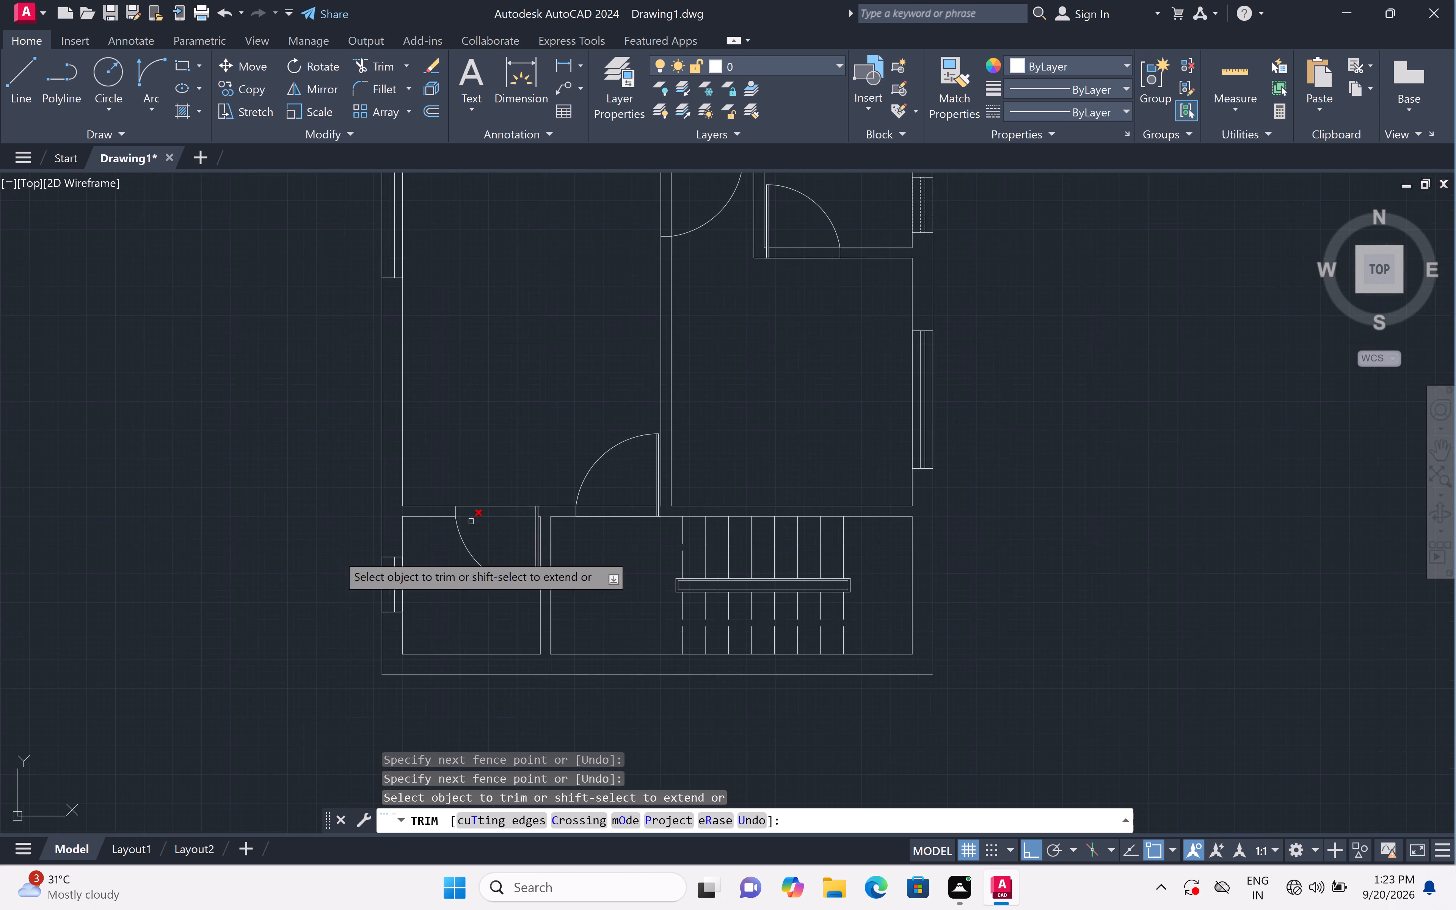
scroll(193, 574, "up", 1)
scroll(202, 560, "down", 3)
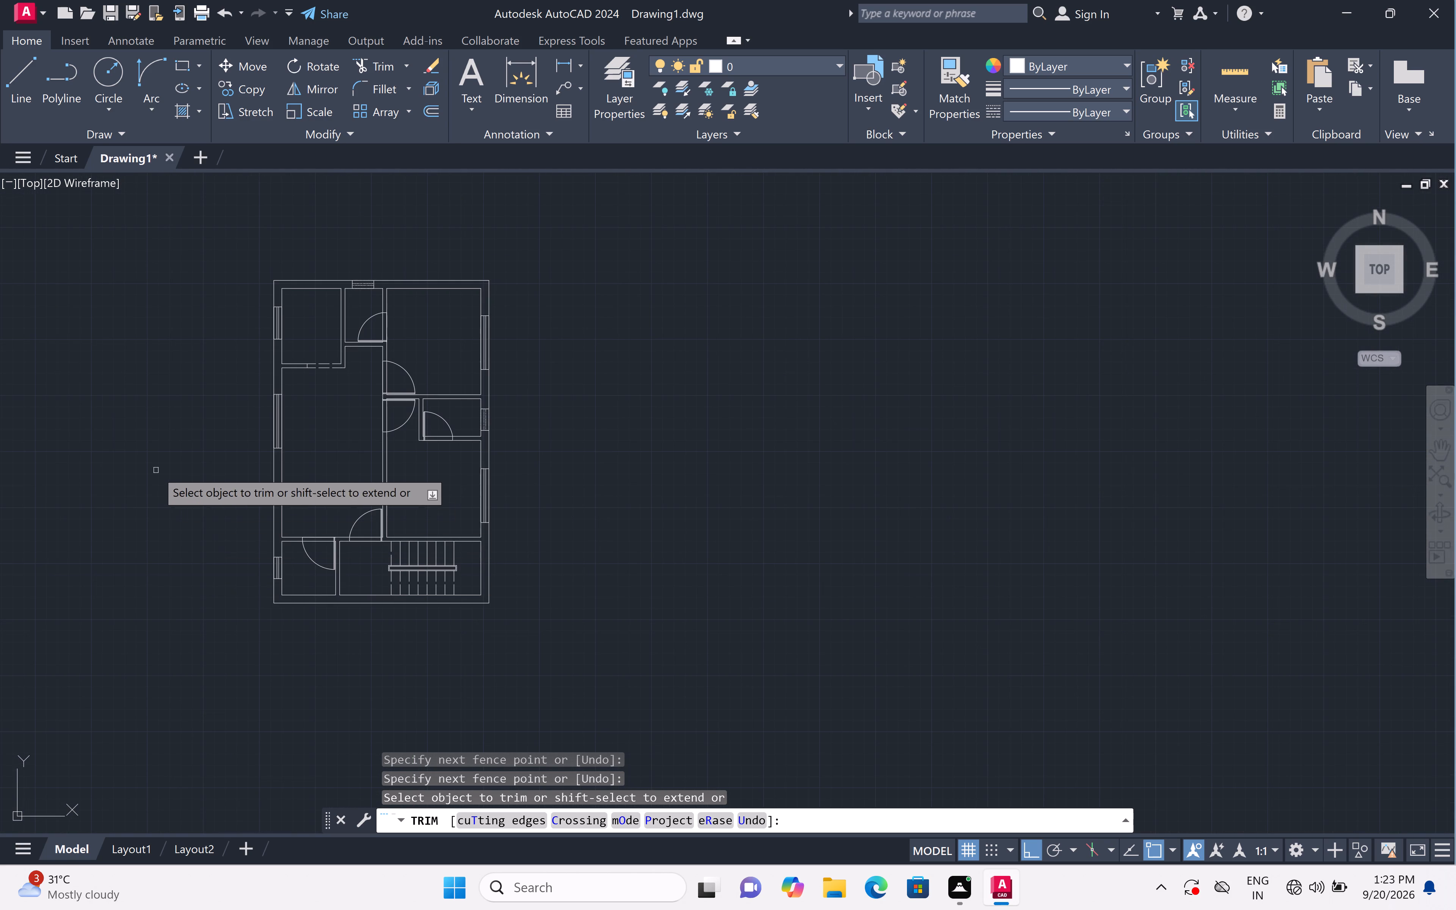
middle_click_drag(155, 470, 545, 493)
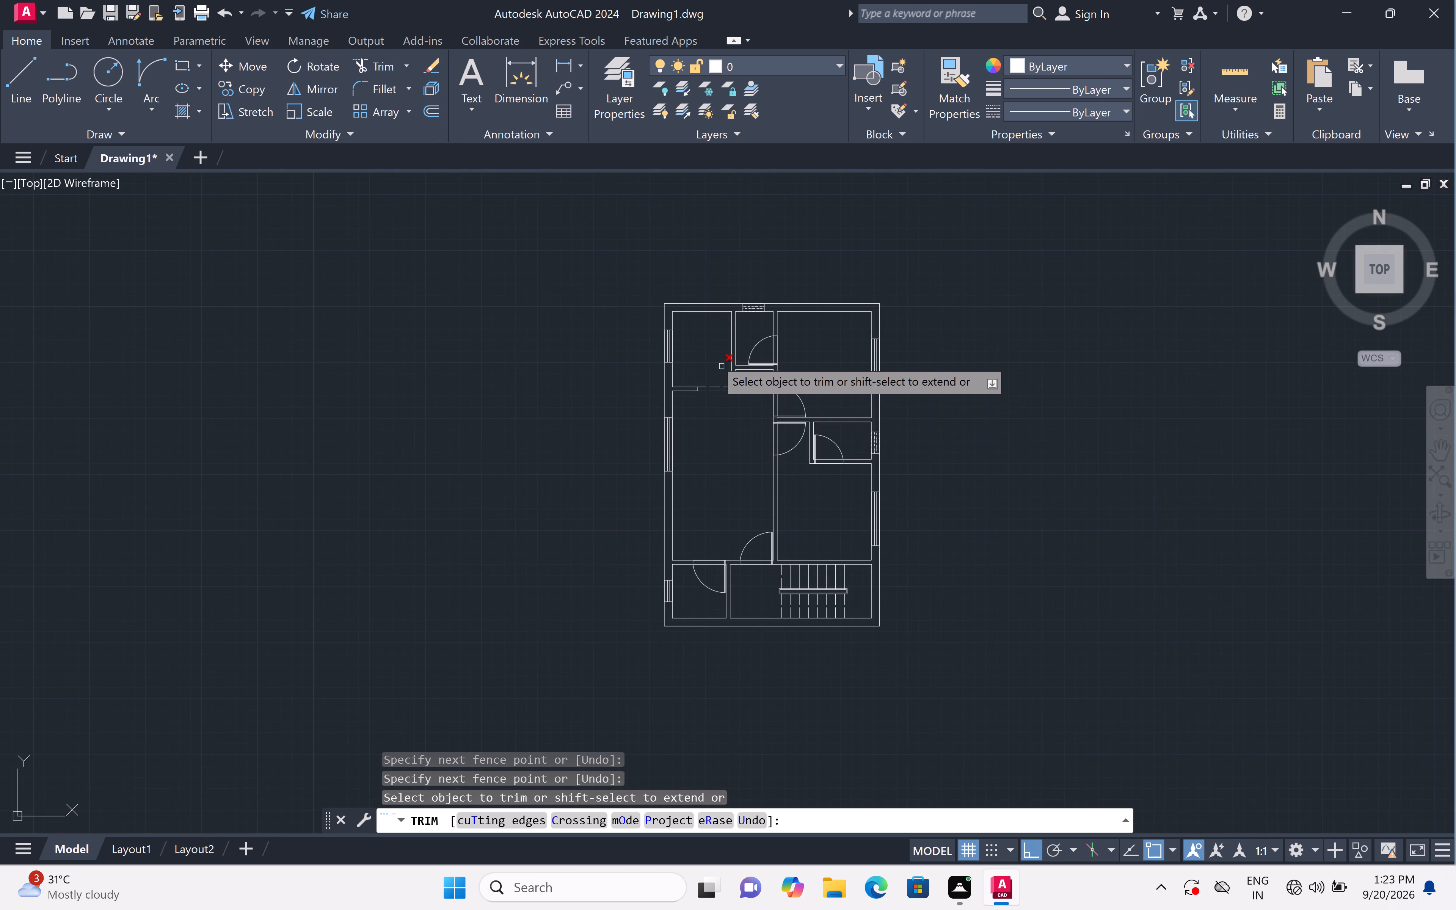
scroll(713, 358, "up", 5)
scroll(713, 358, "down", 5)
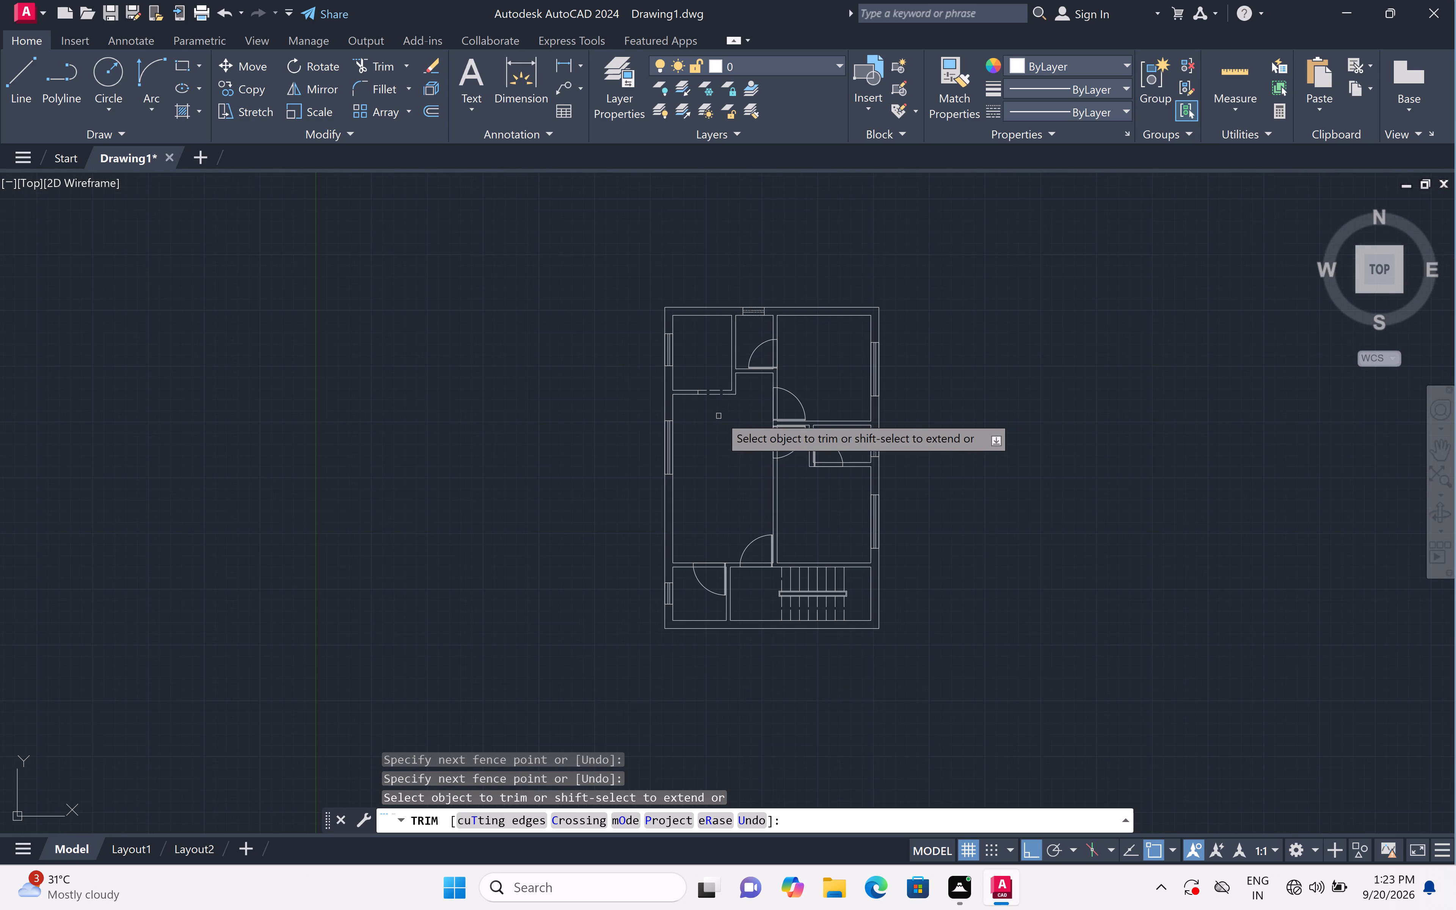
scroll(720, 382, "up", 6)
scroll(719, 382, "down", 2)
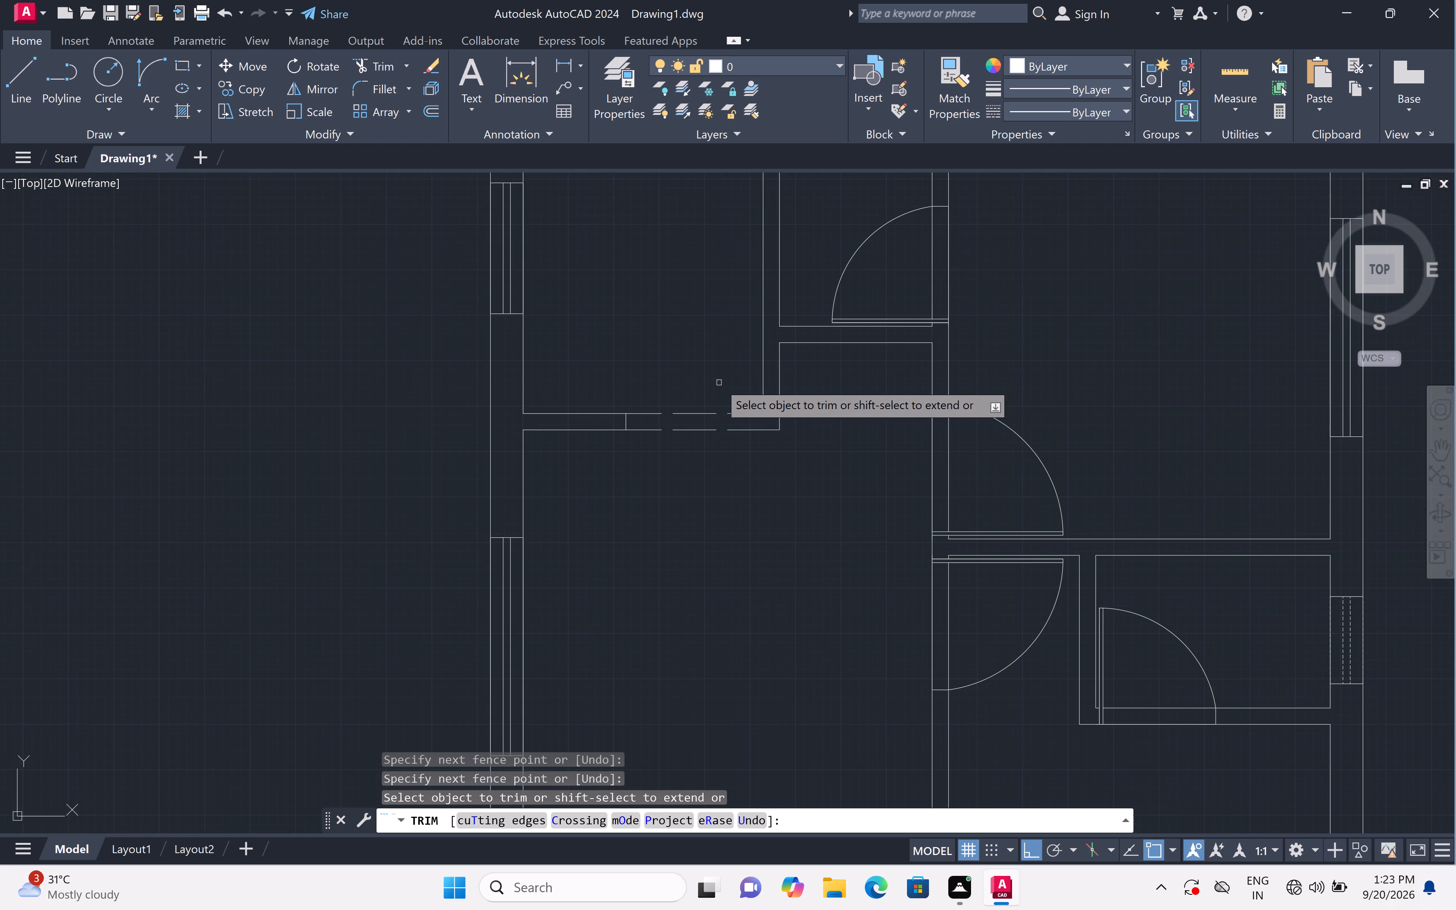
scroll(721, 387, "down", 2)
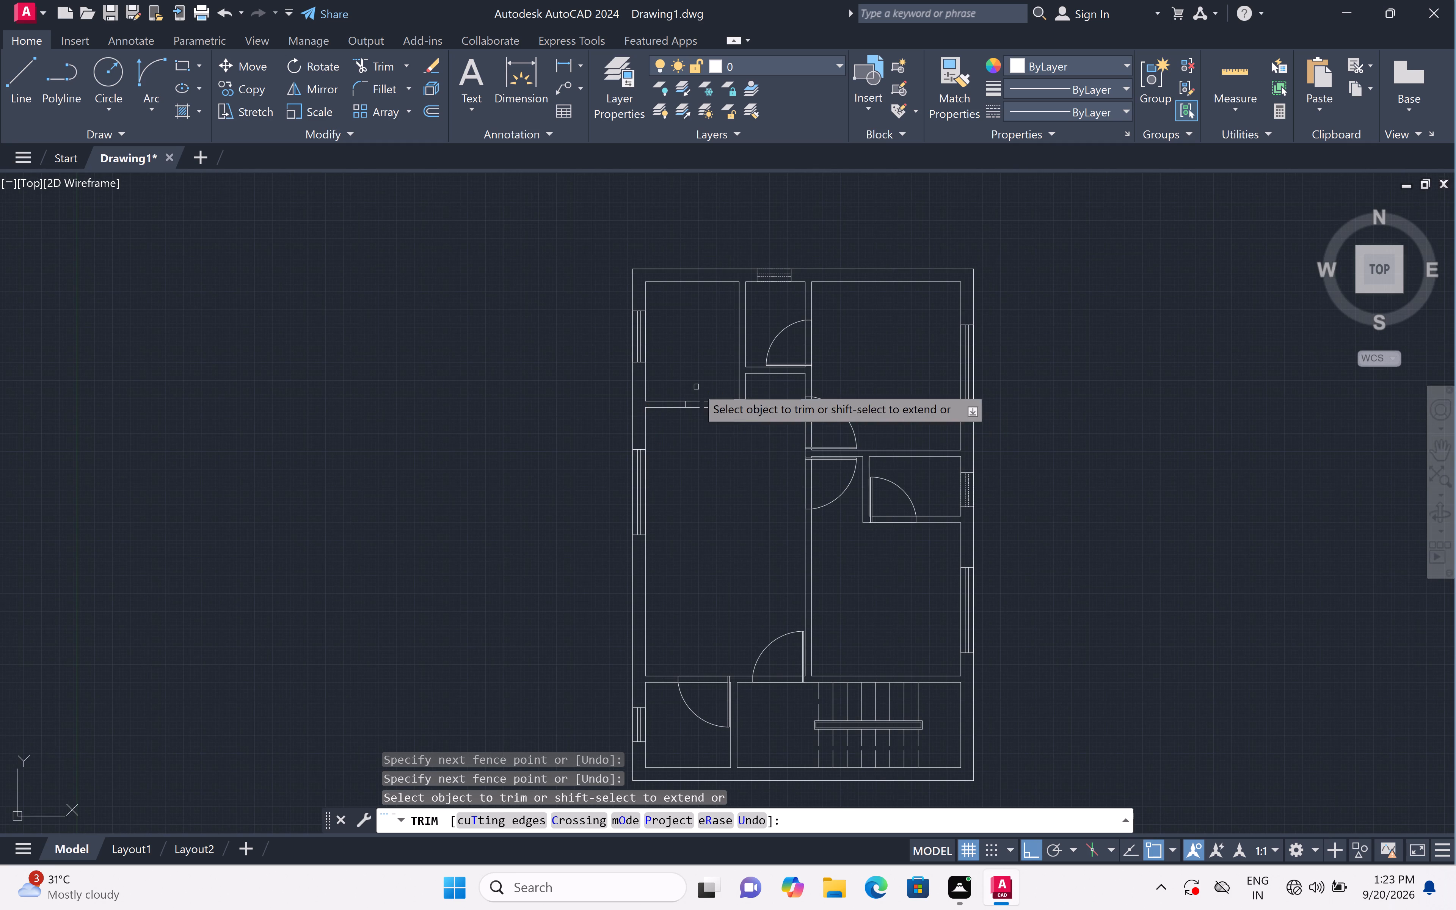
scroll(739, 406, "up", 5)
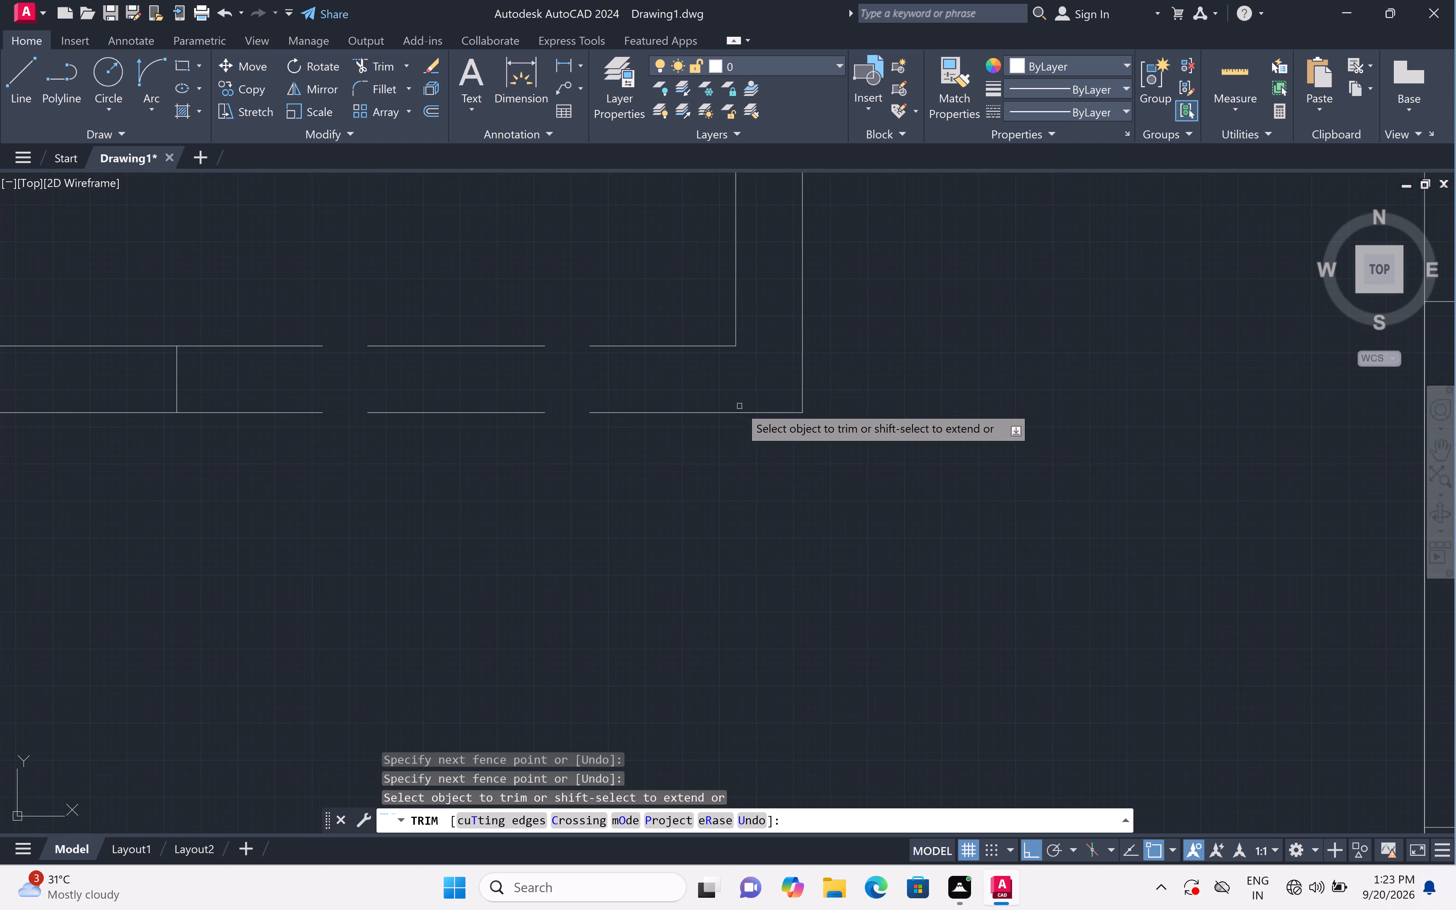
scroll(794, 458, "down", 5)
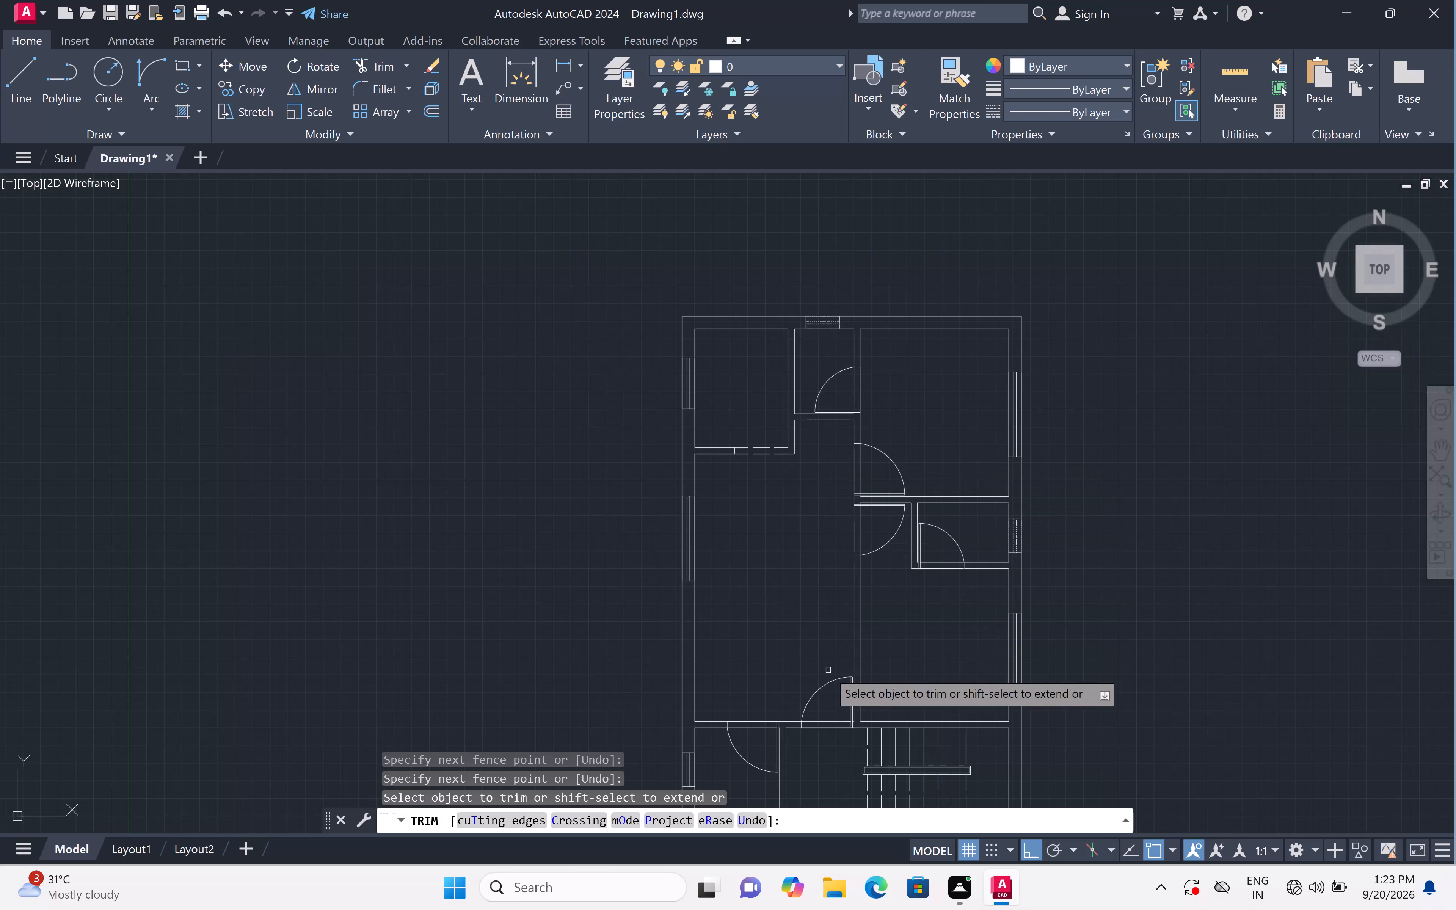
scroll(828, 671, "down", 2)
scroll(797, 704, "up", 4)
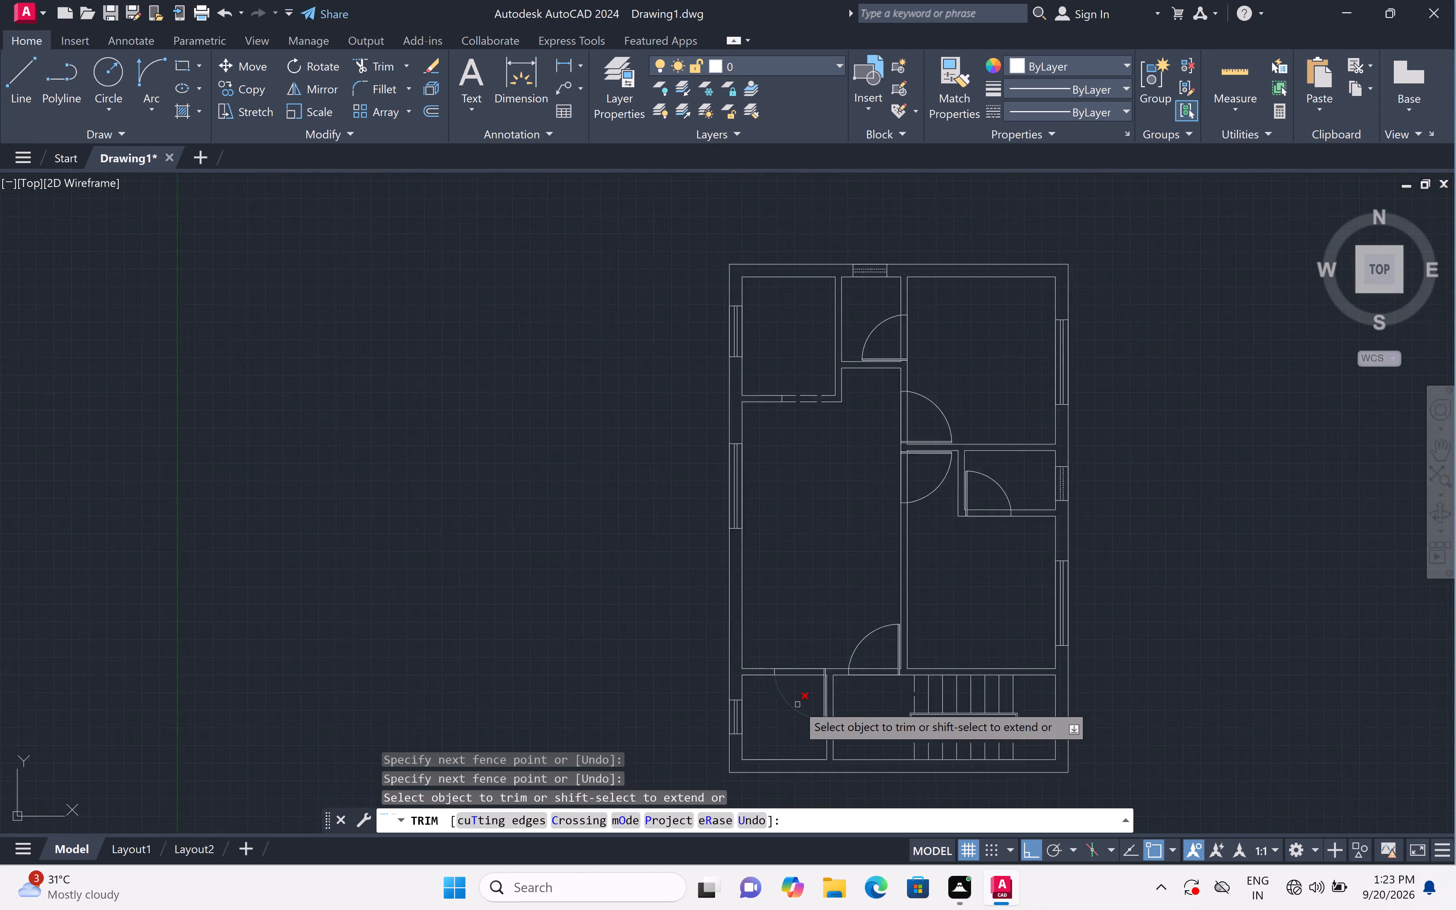
Trim away the bottom-left room's door swing arc, its jamb line and the duplicate line across the door opening.
scroll(797, 704, "up", 1)
key("Escape")
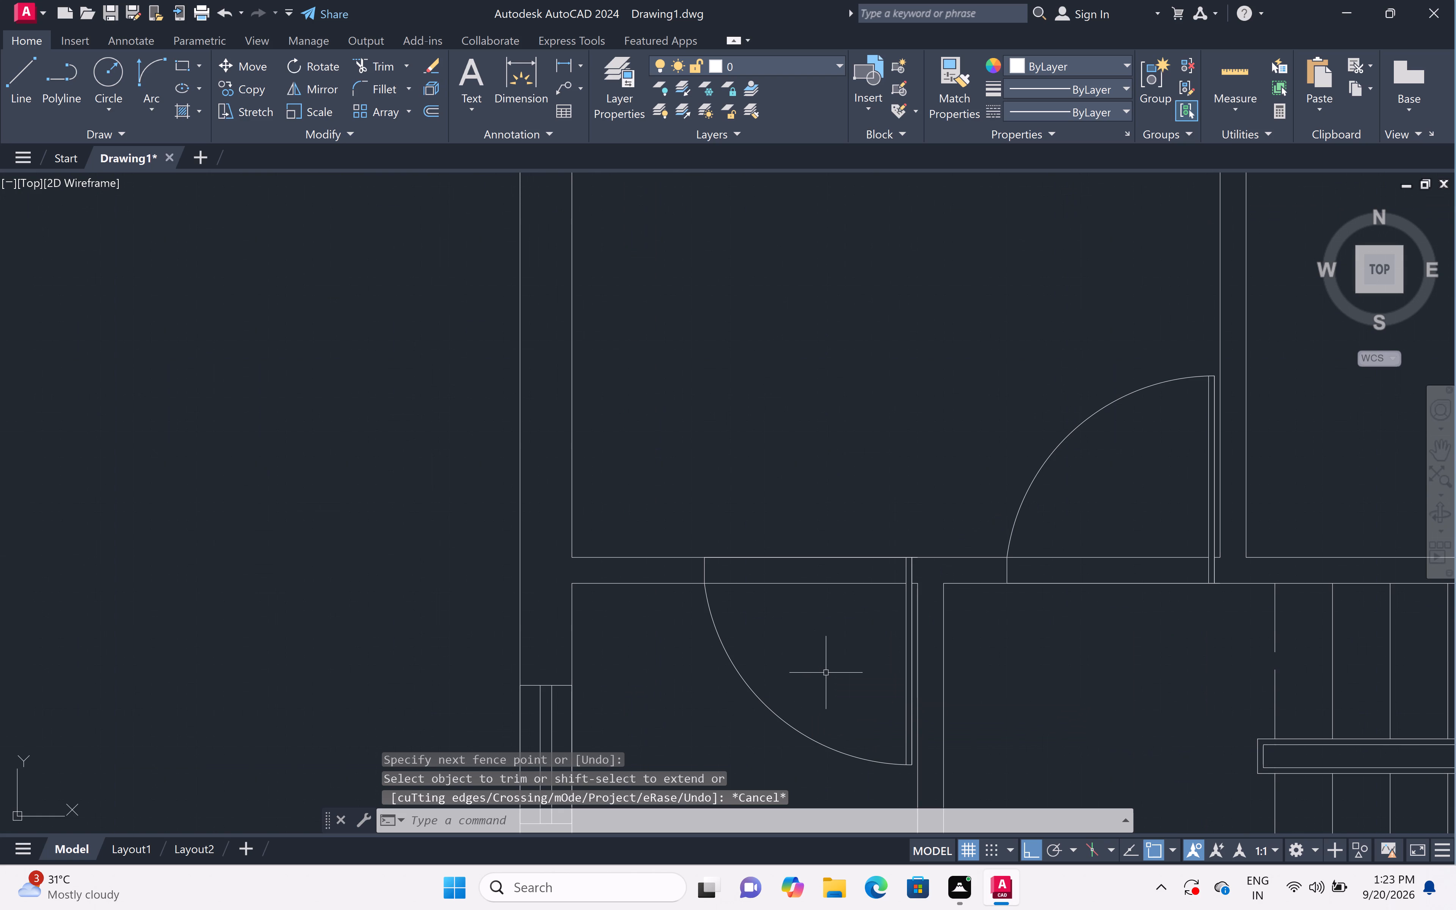
key("Escape")
type("tr")
key("space")
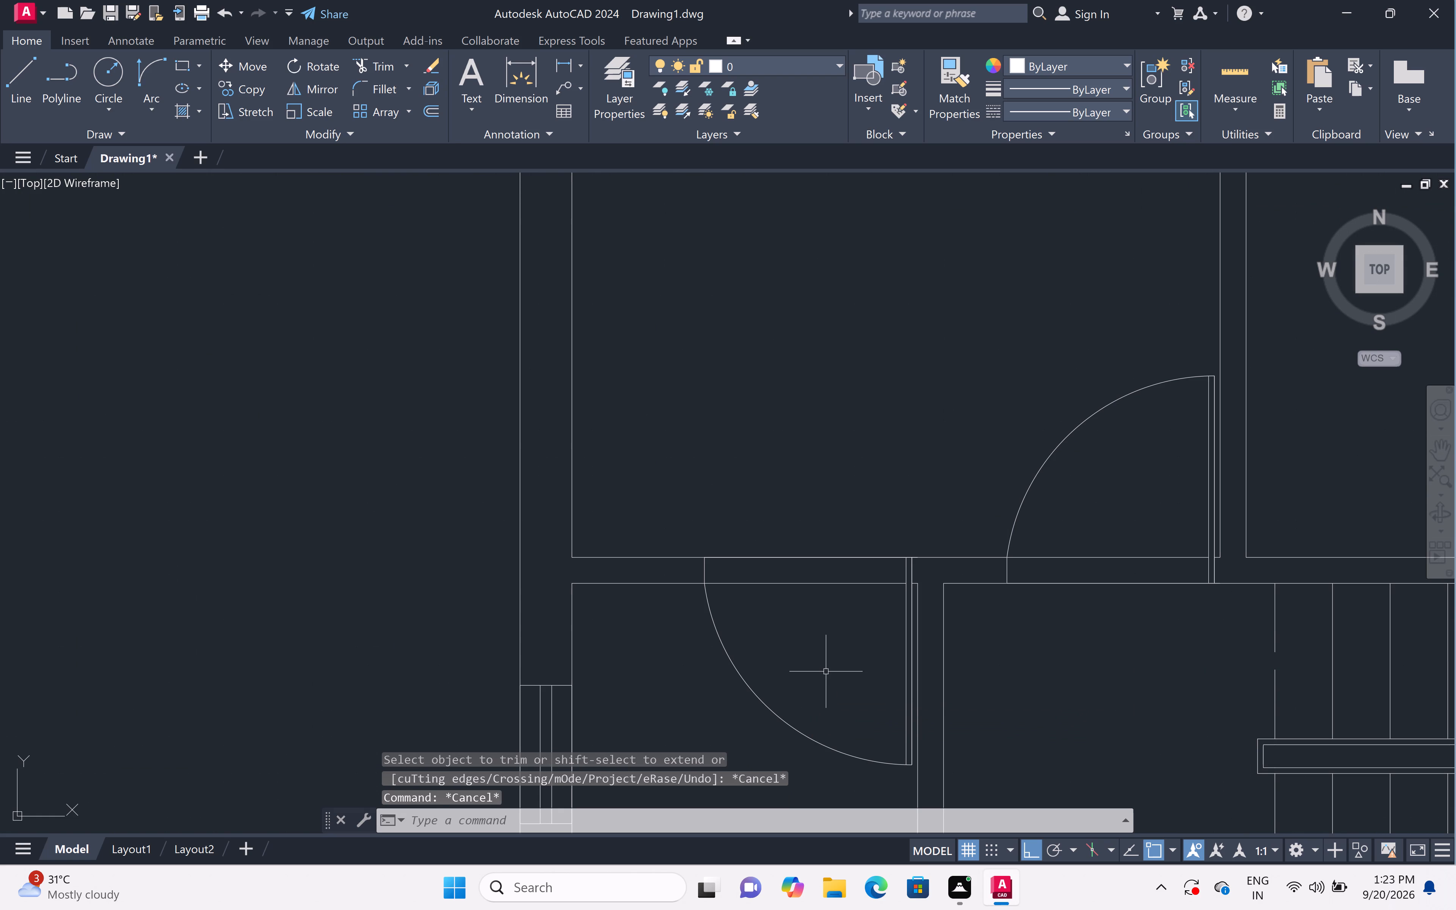
left_click(824, 671)
left_click(656, 665)
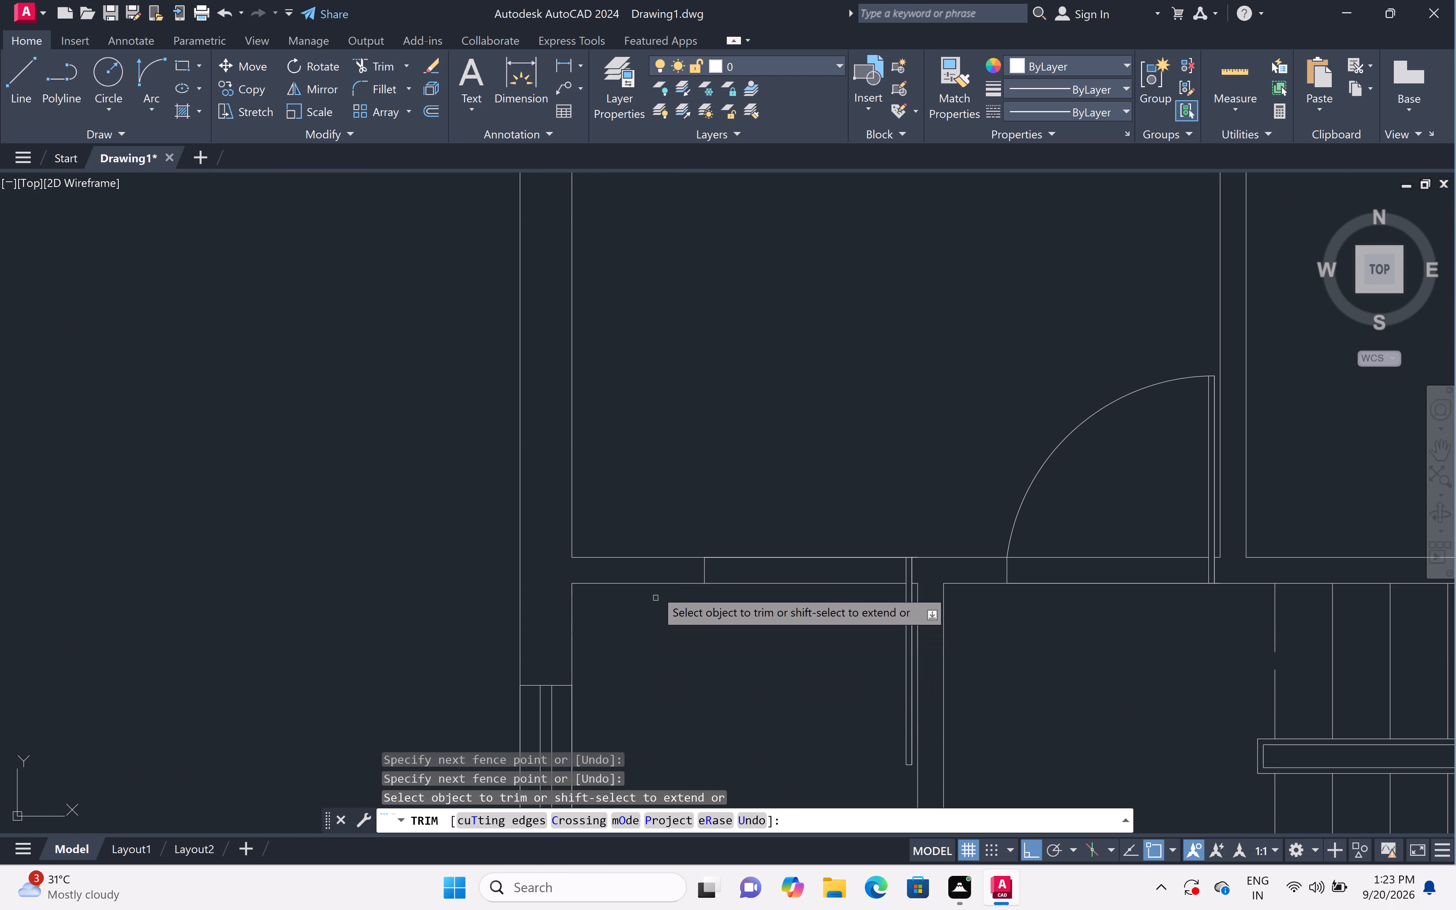
left_click(682, 560)
left_click(734, 572)
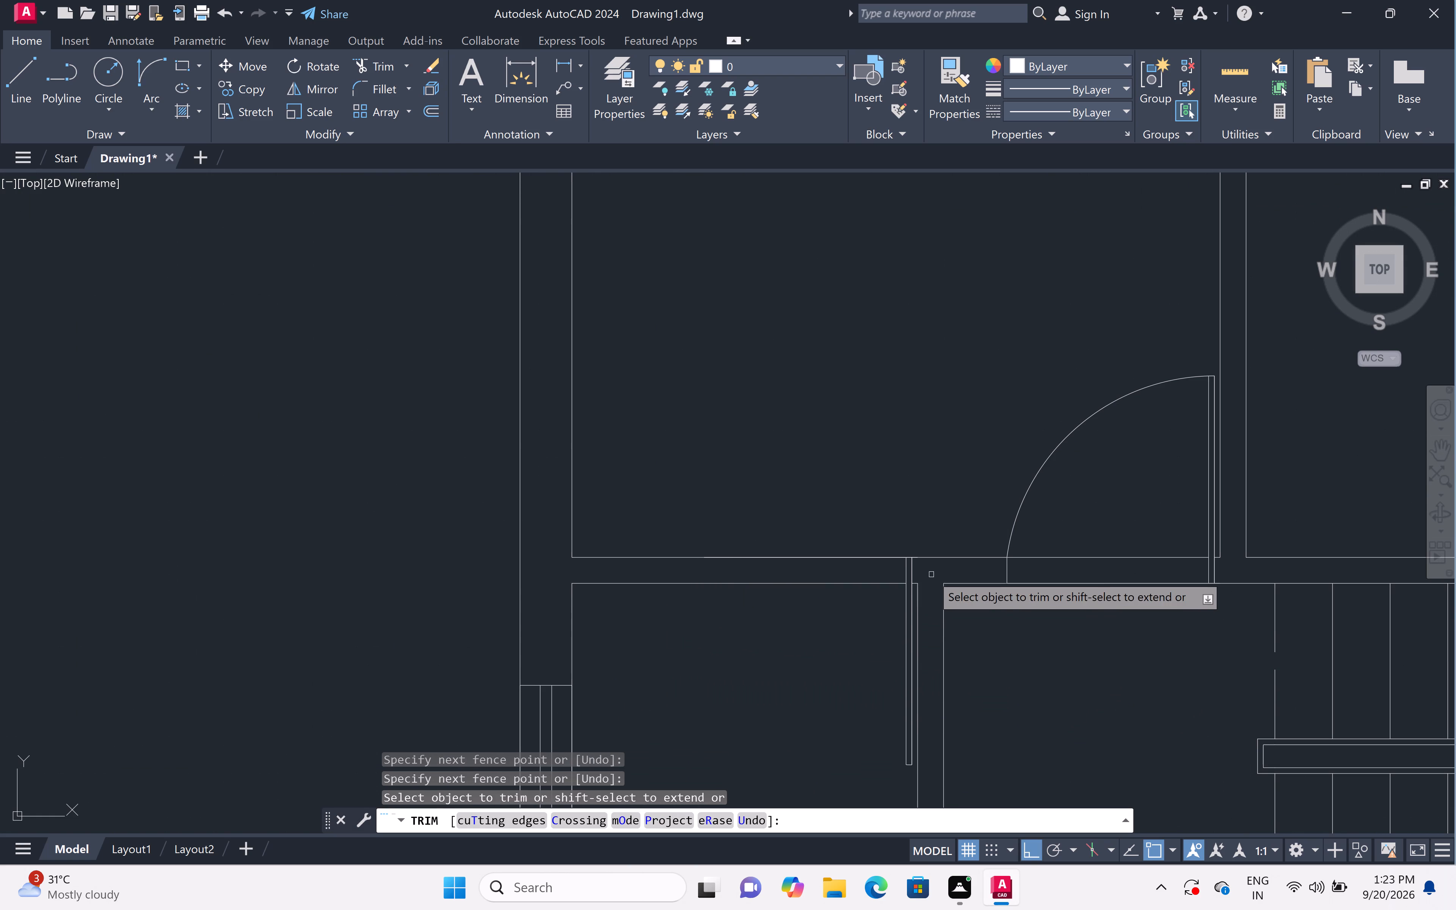
left_click(862, 557)
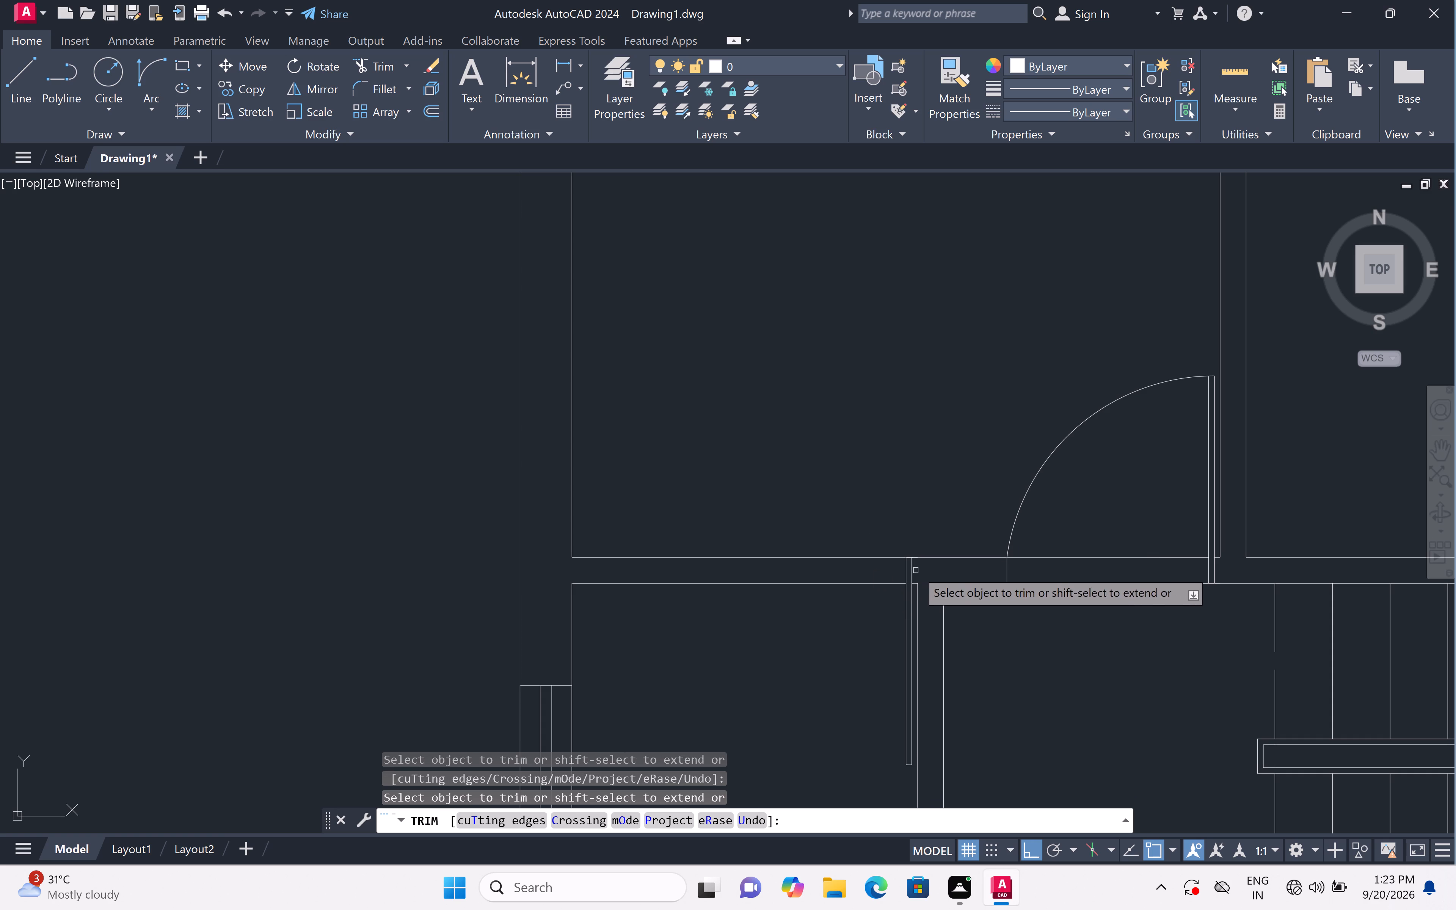
Trim away the bottom-left room's door leaf and its leftover short segments along the upper wall line.
double_click(925, 569)
double_click(857, 568)
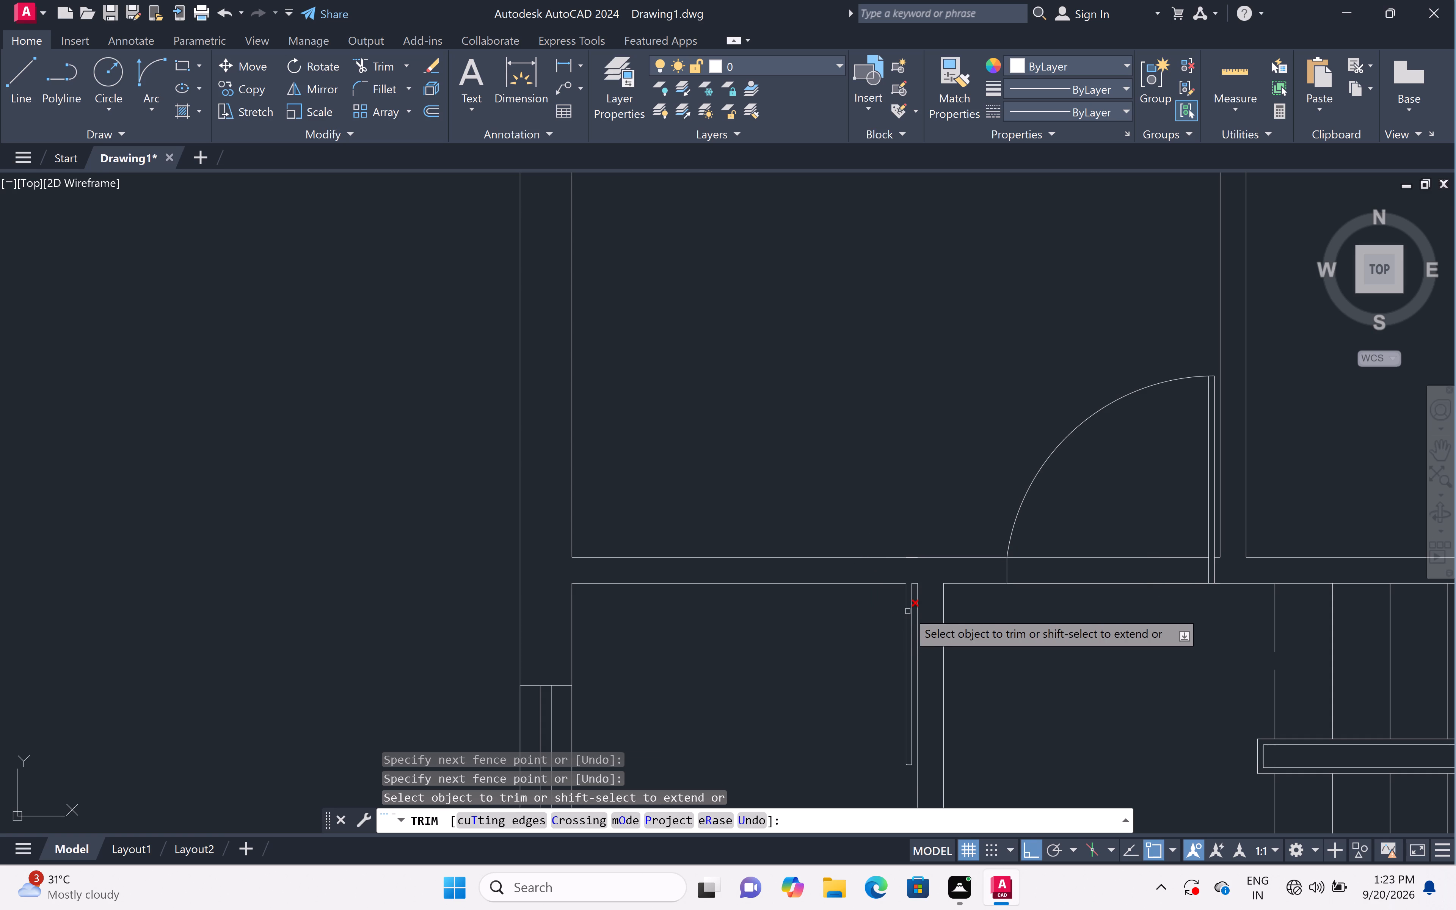
double_click(909, 611)
double_click(909, 610)
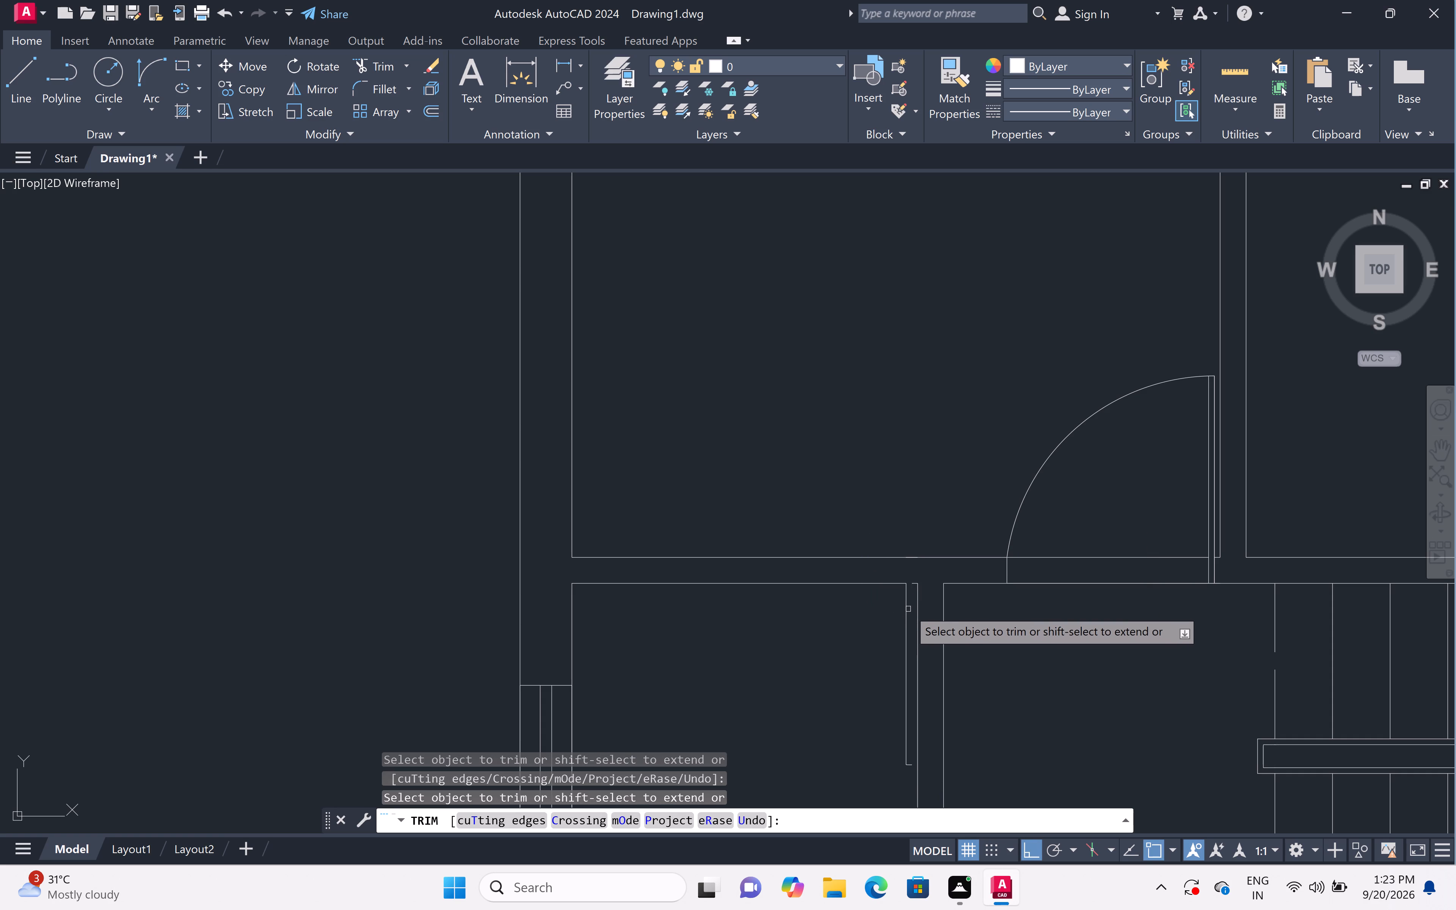
left_click(904, 605)
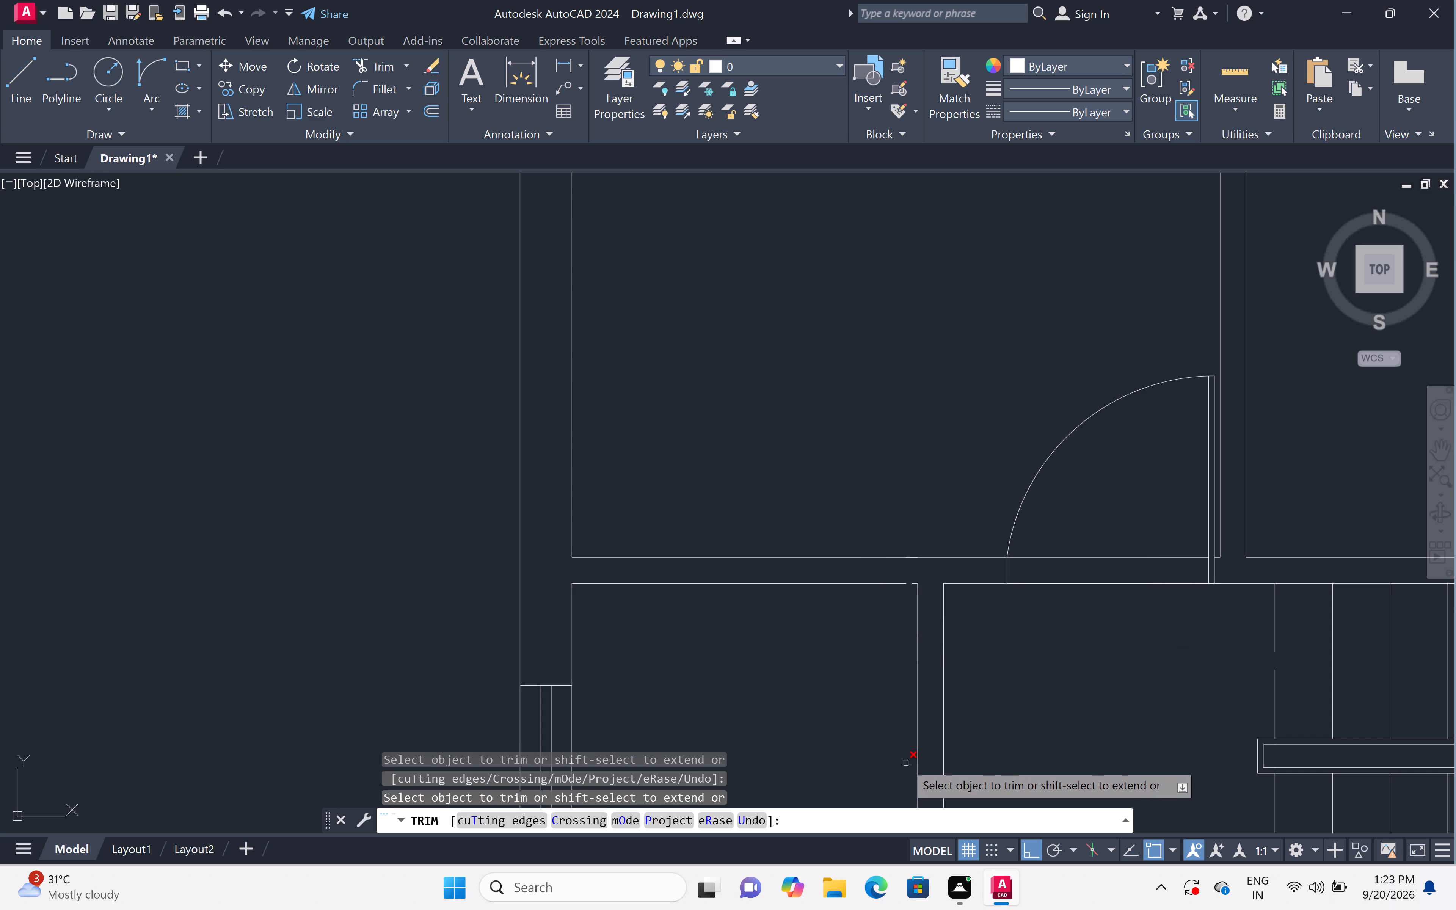
double_click(907, 764)
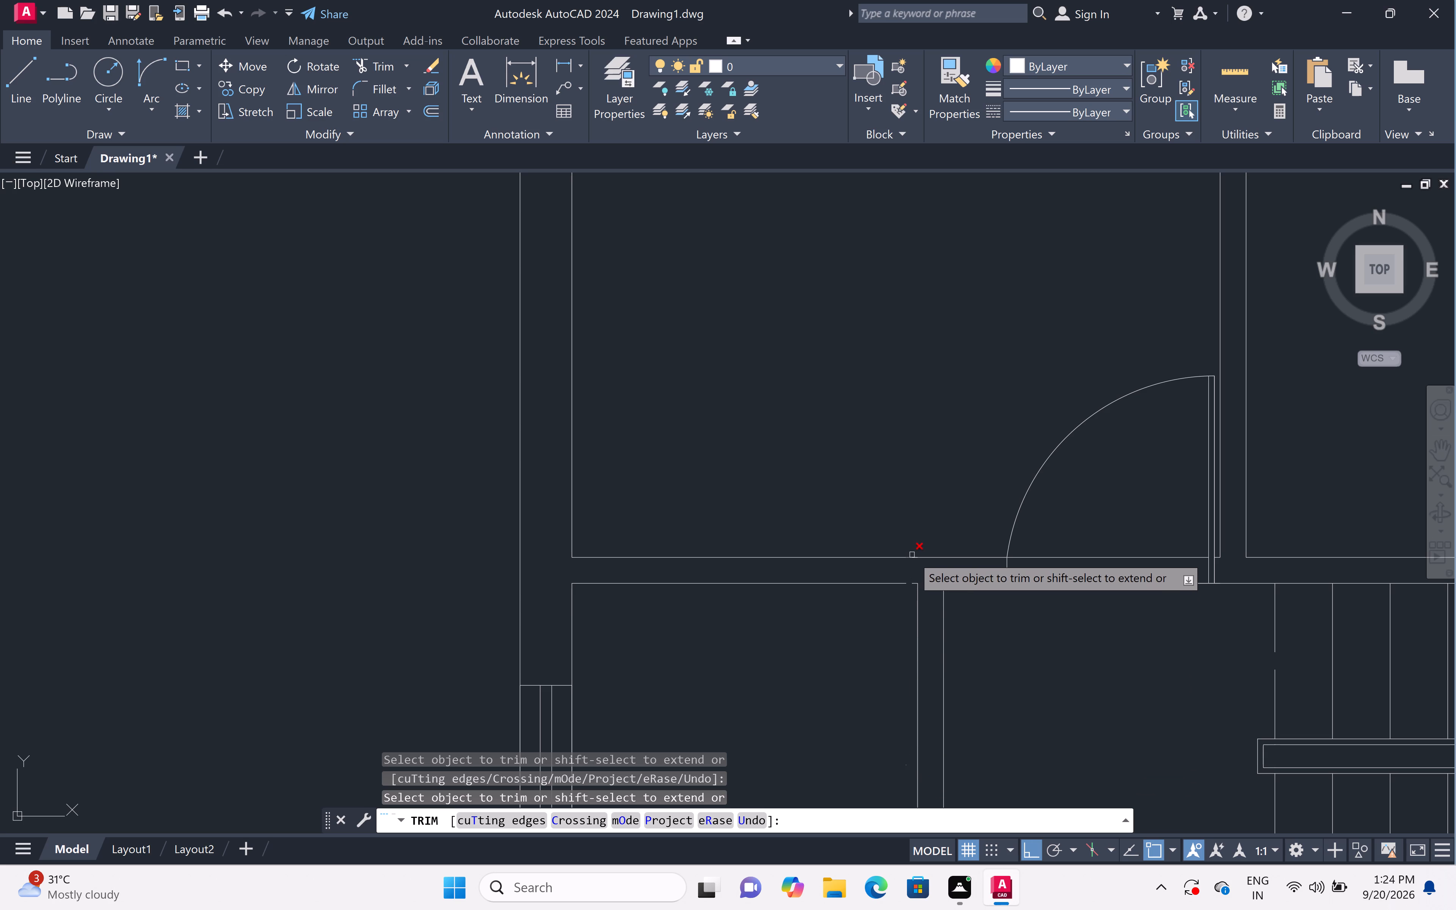
left_click(913, 557)
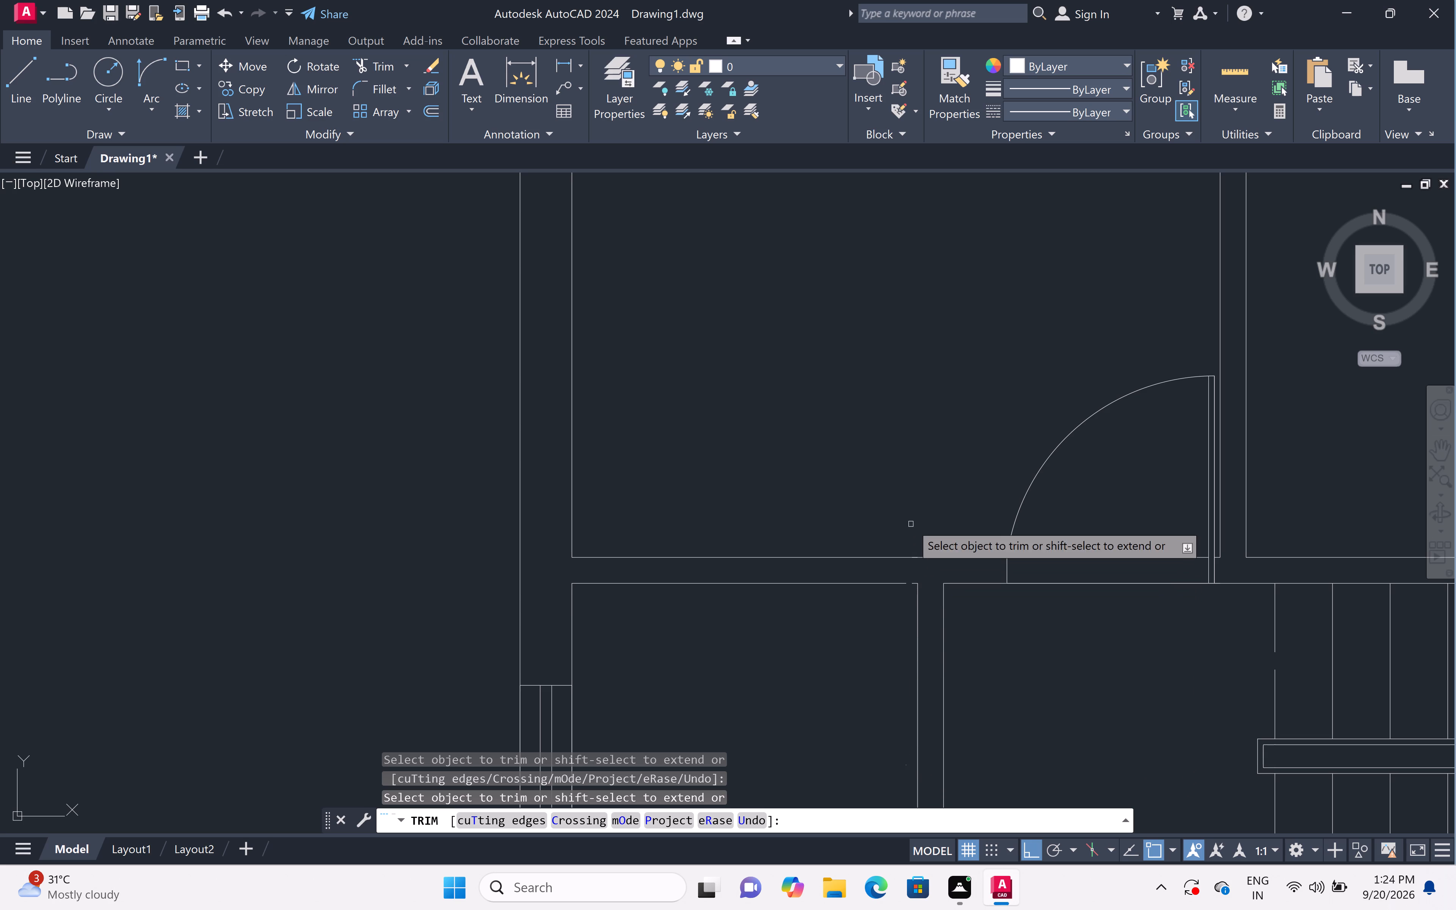
scroll(916, 558, "up", 2)
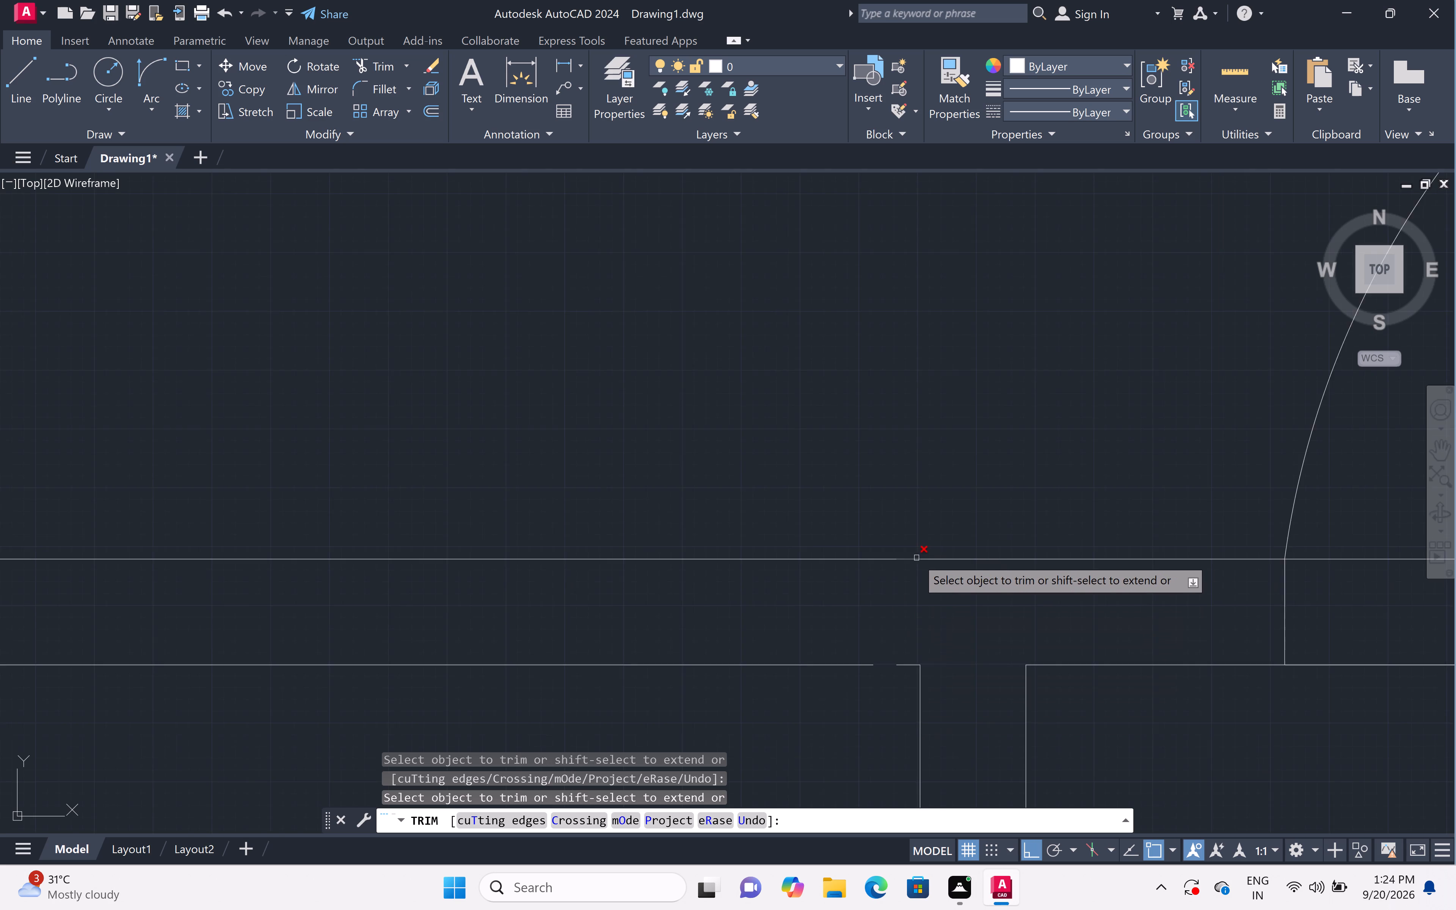
scroll(916, 558, "up", 2)
double_click(907, 562)
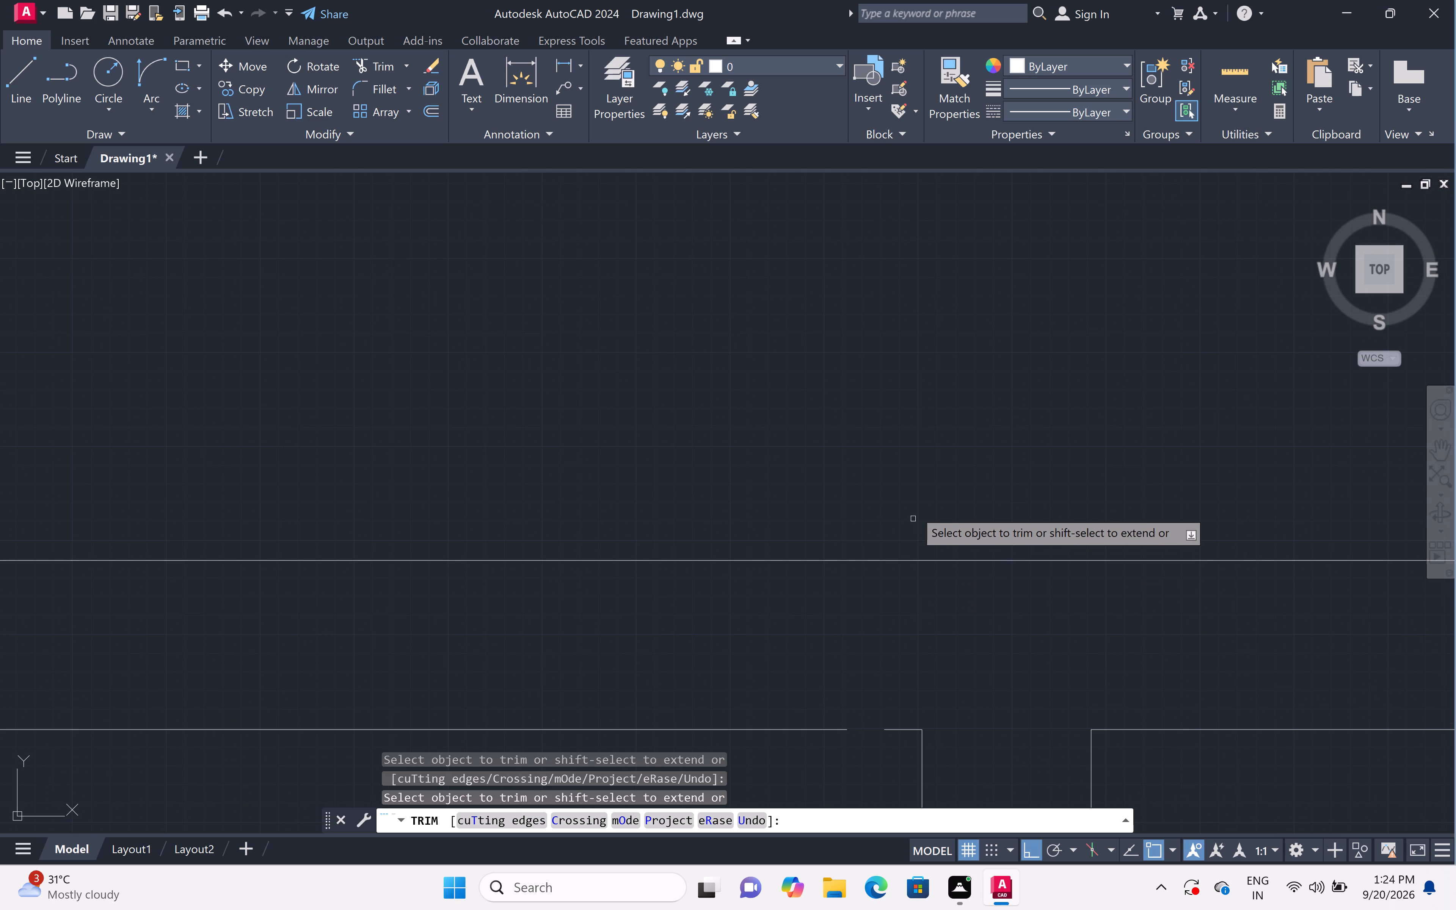
scroll(915, 510, "down", 4)
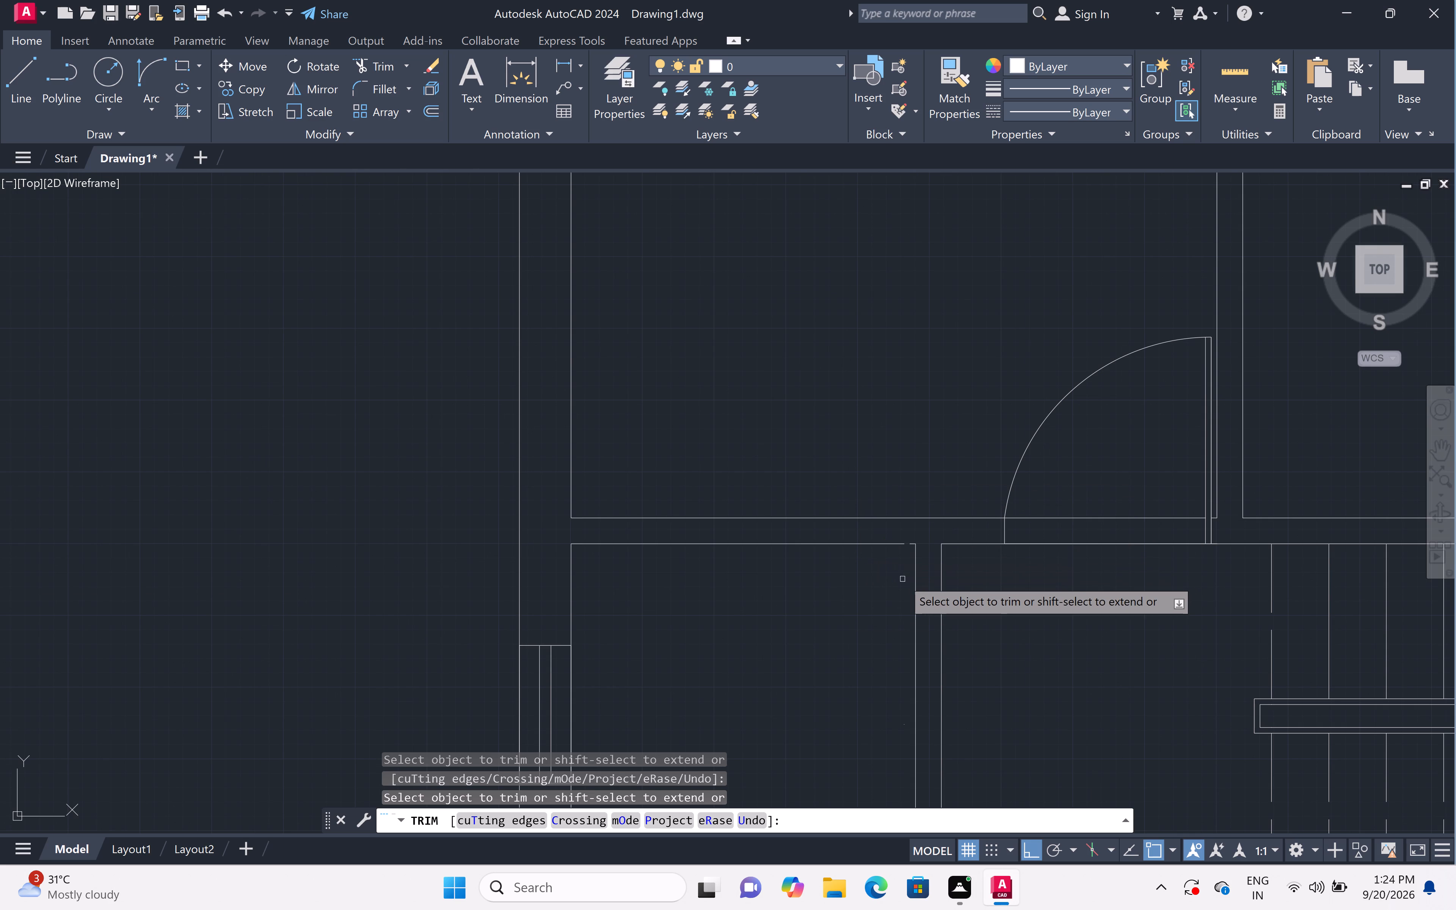
Draw a 2' vertical line down from the loose wall segment's endpoint near the bottom-left room's upper corner, and retrace it back to the wall.
key("Escape")
scroll(810, 624, "down", 1)
scroll(788, 719, "up", 1)
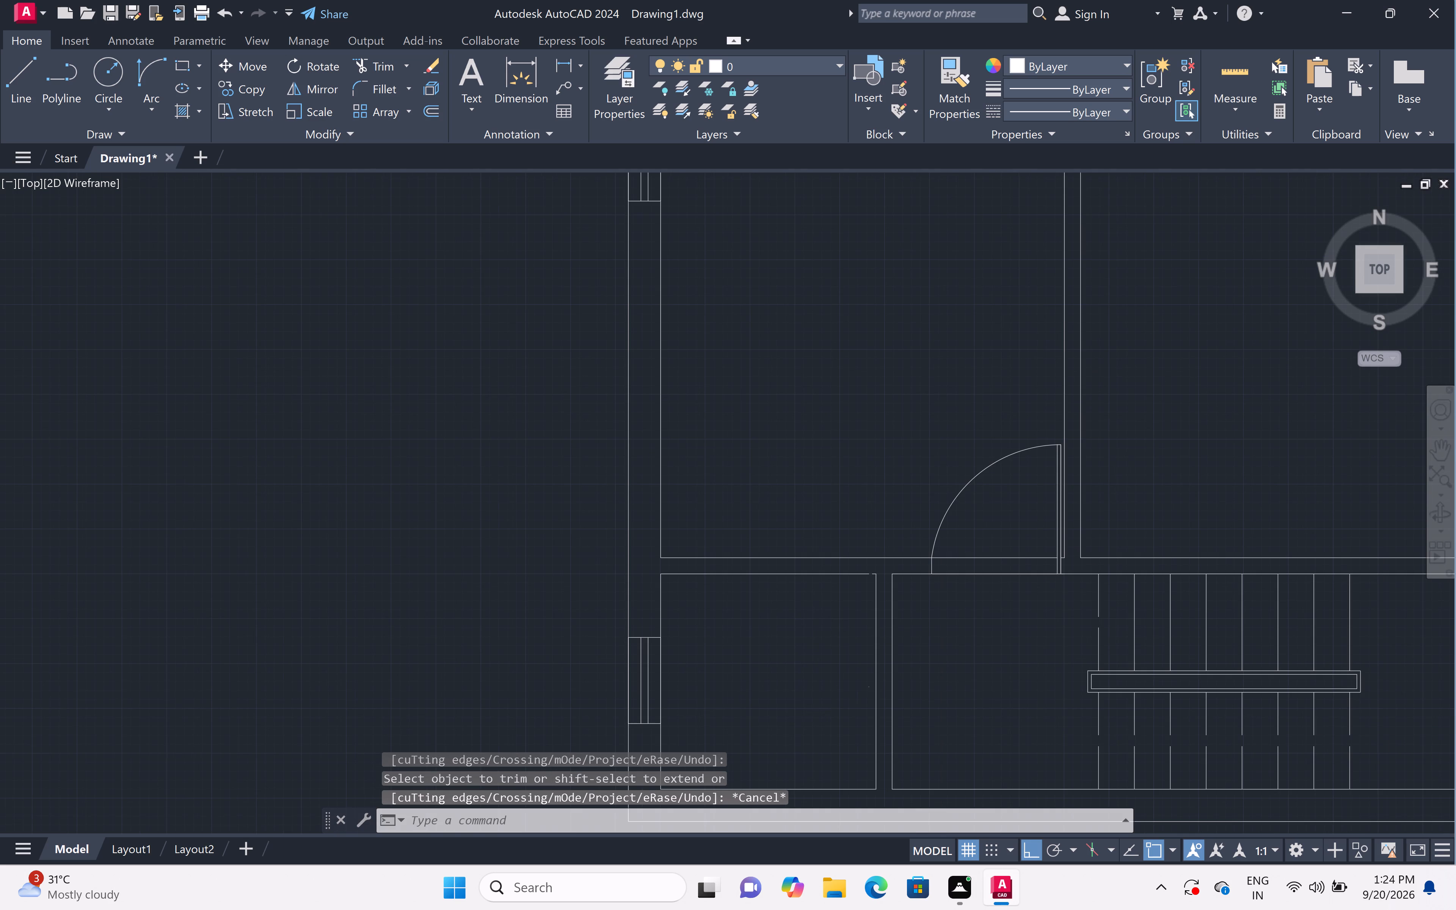
scroll(790, 708, "up", 1)
type("l")
key("space")
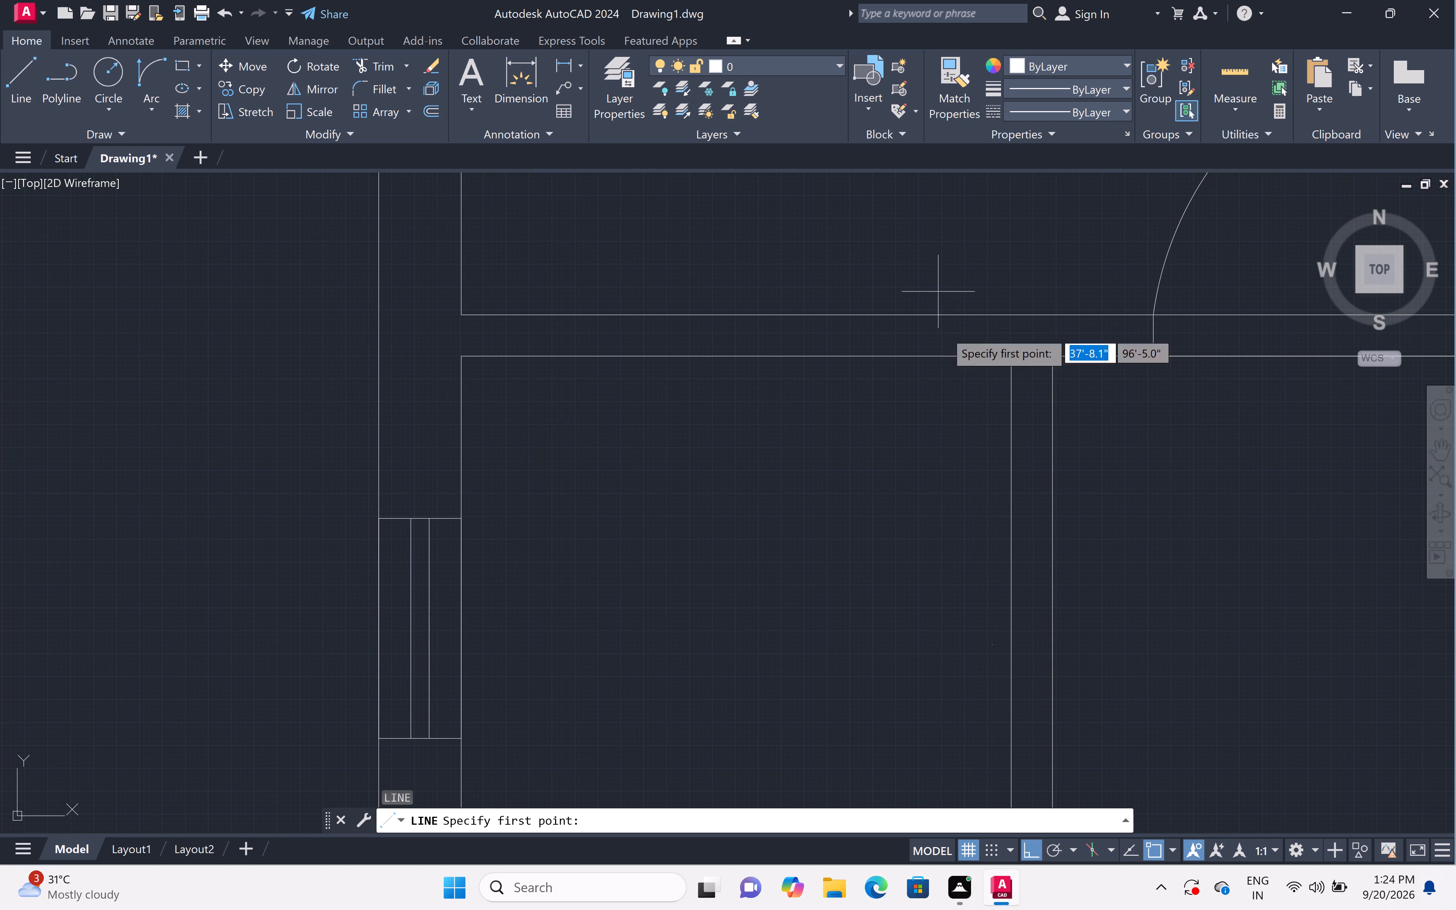
scroll(1006, 359, "up", 3)
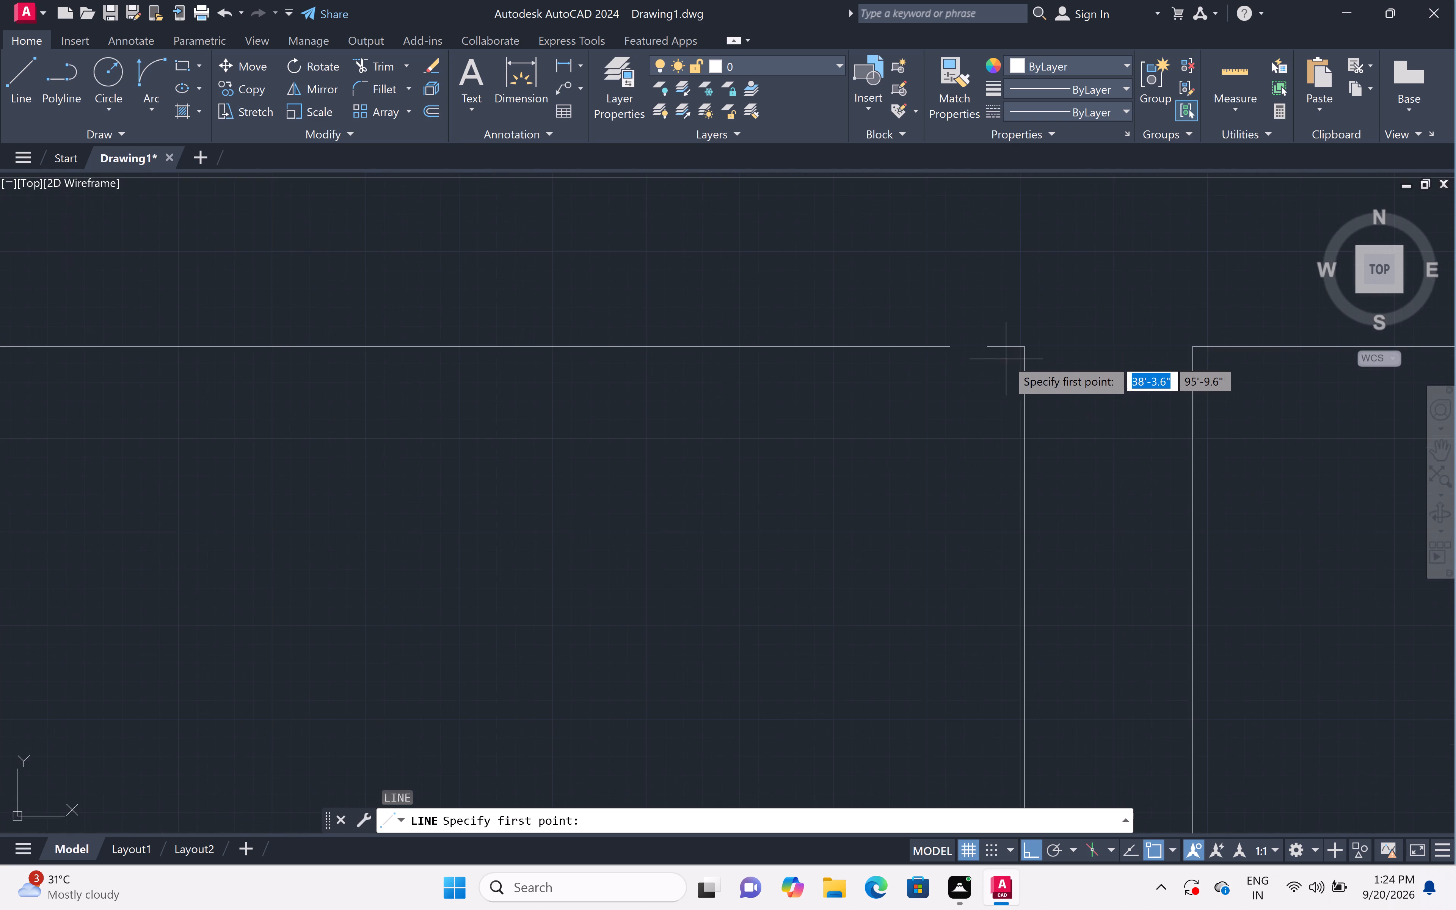
left_click(991, 342)
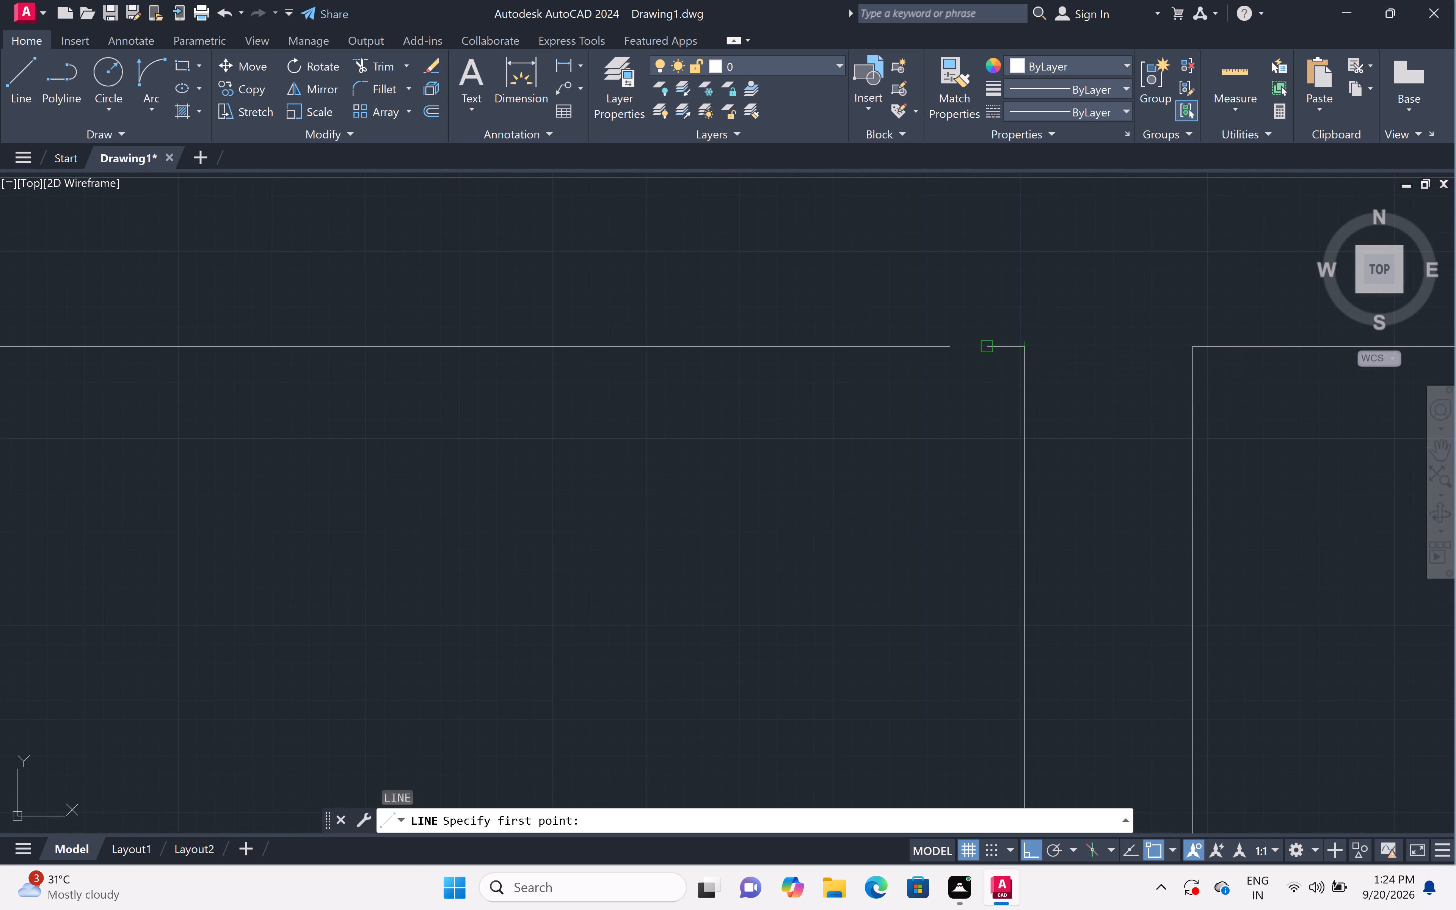
scroll(989, 360, "down", 6)
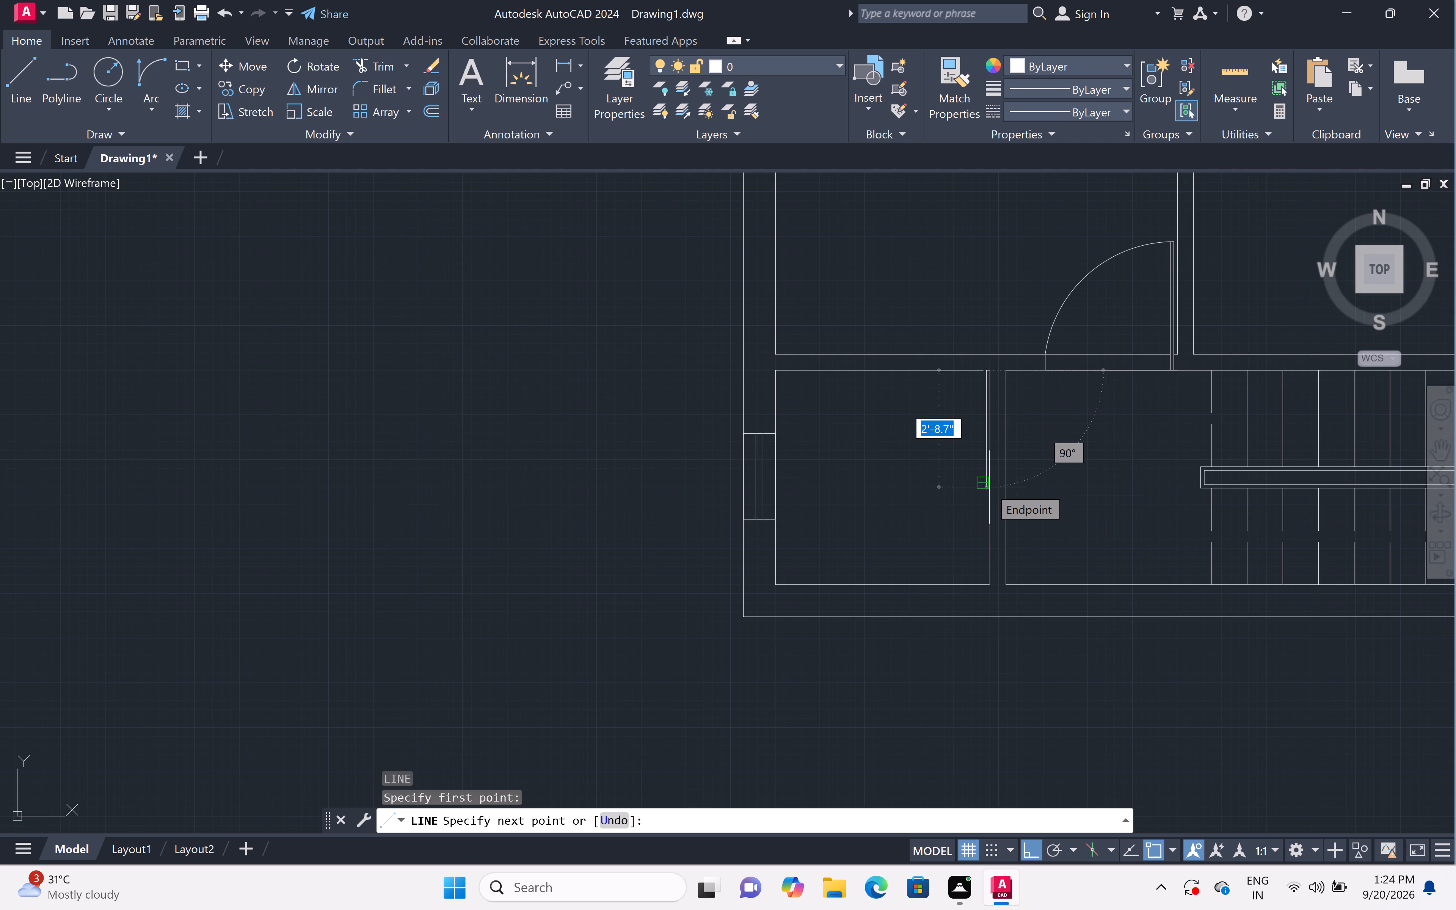
type("2'")
key("space")
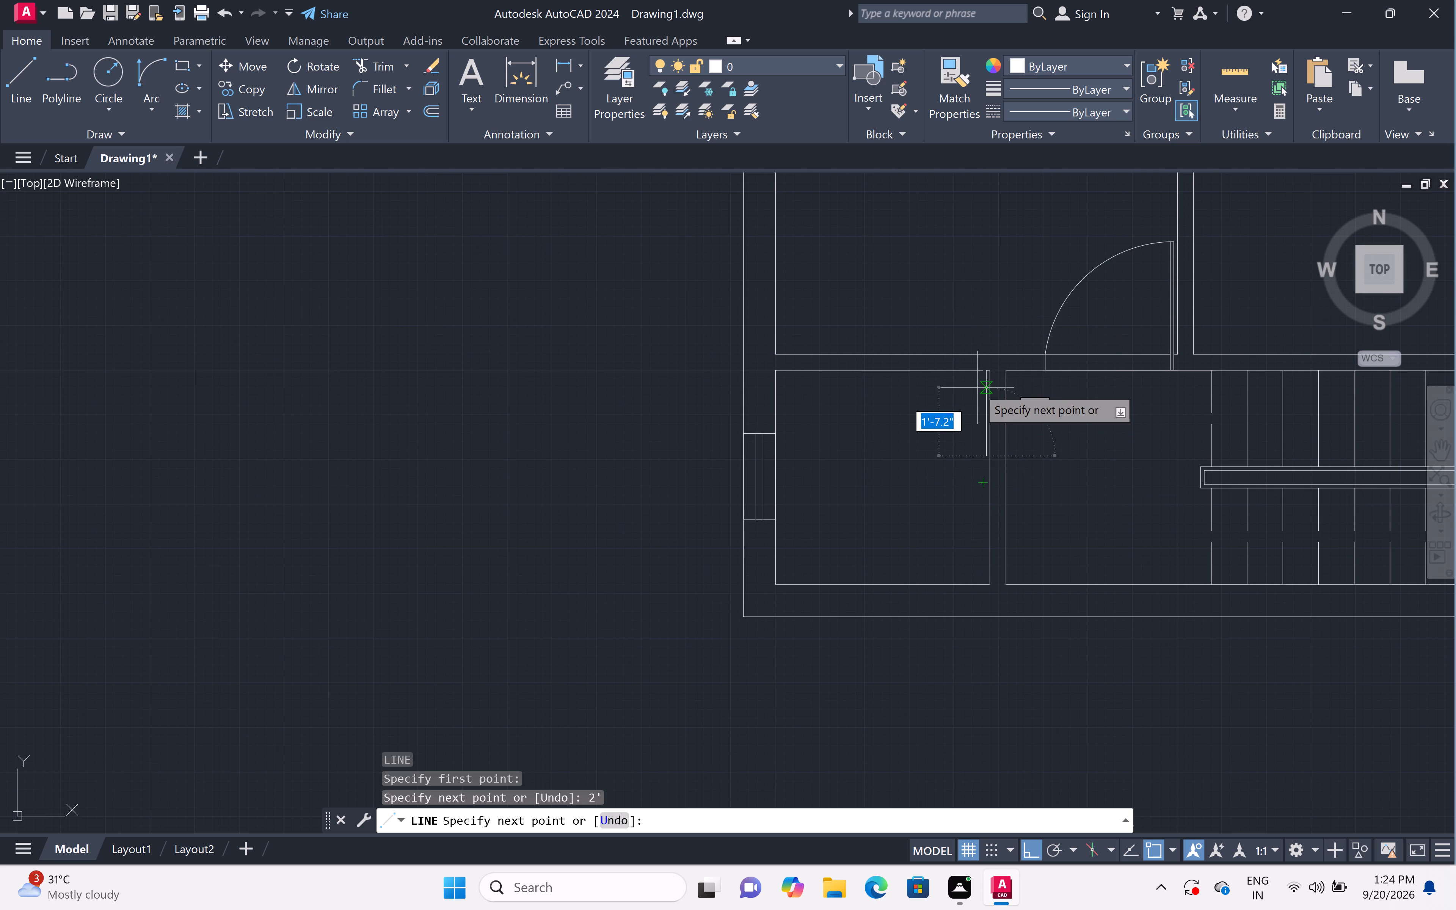
scroll(975, 381, "up", 2)
left_click(1002, 358)
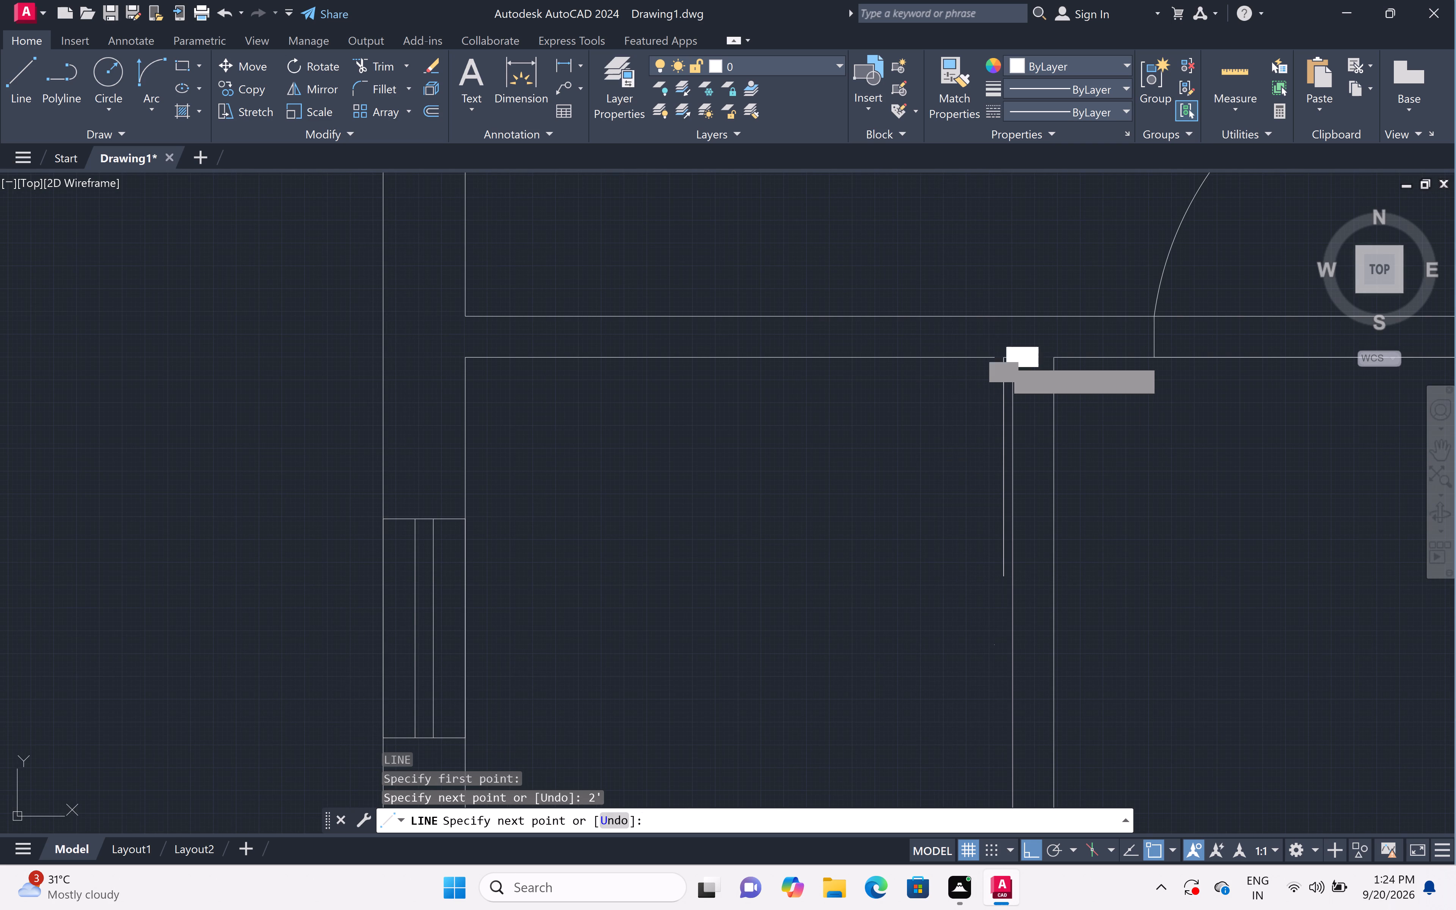
Continue the line 4' left along the wall, draw a 2' vertical line down from there, retrace it and return to the 4' line's midpoint.
type("4'")
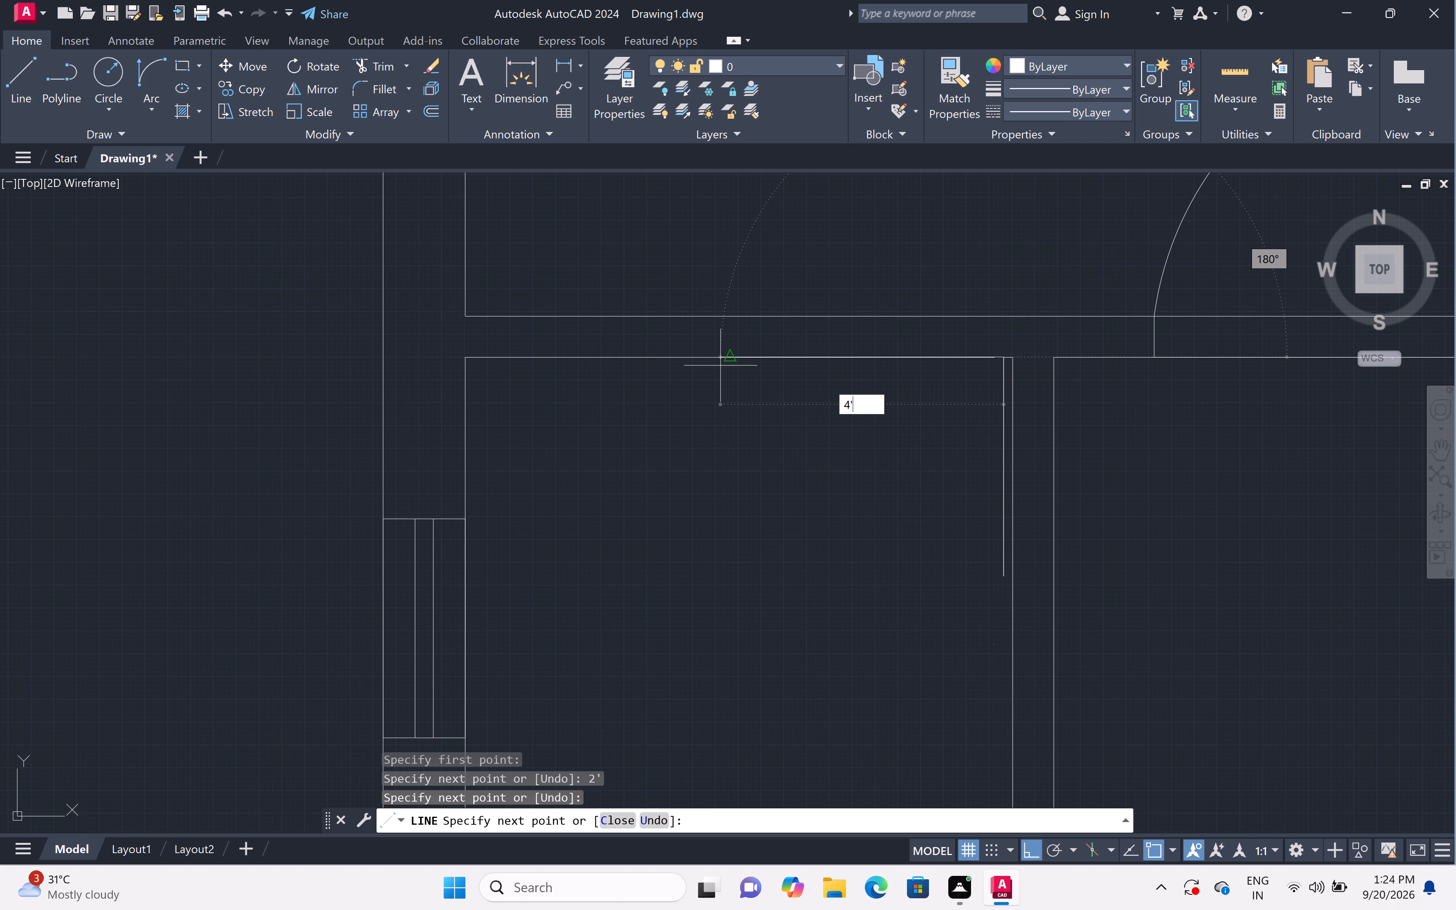
key("space")
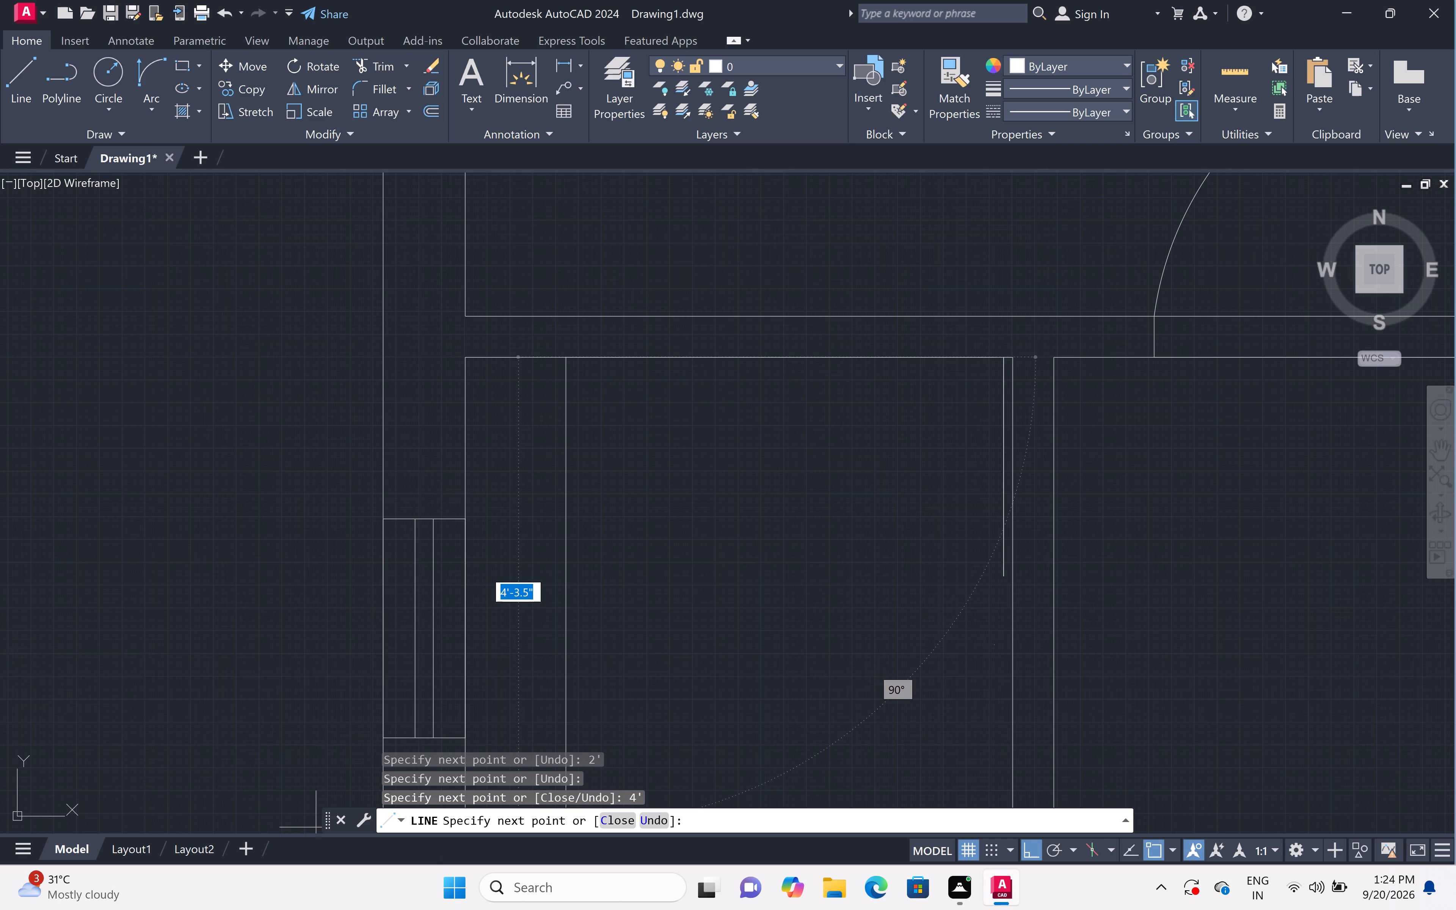
type("2'")
key("space")
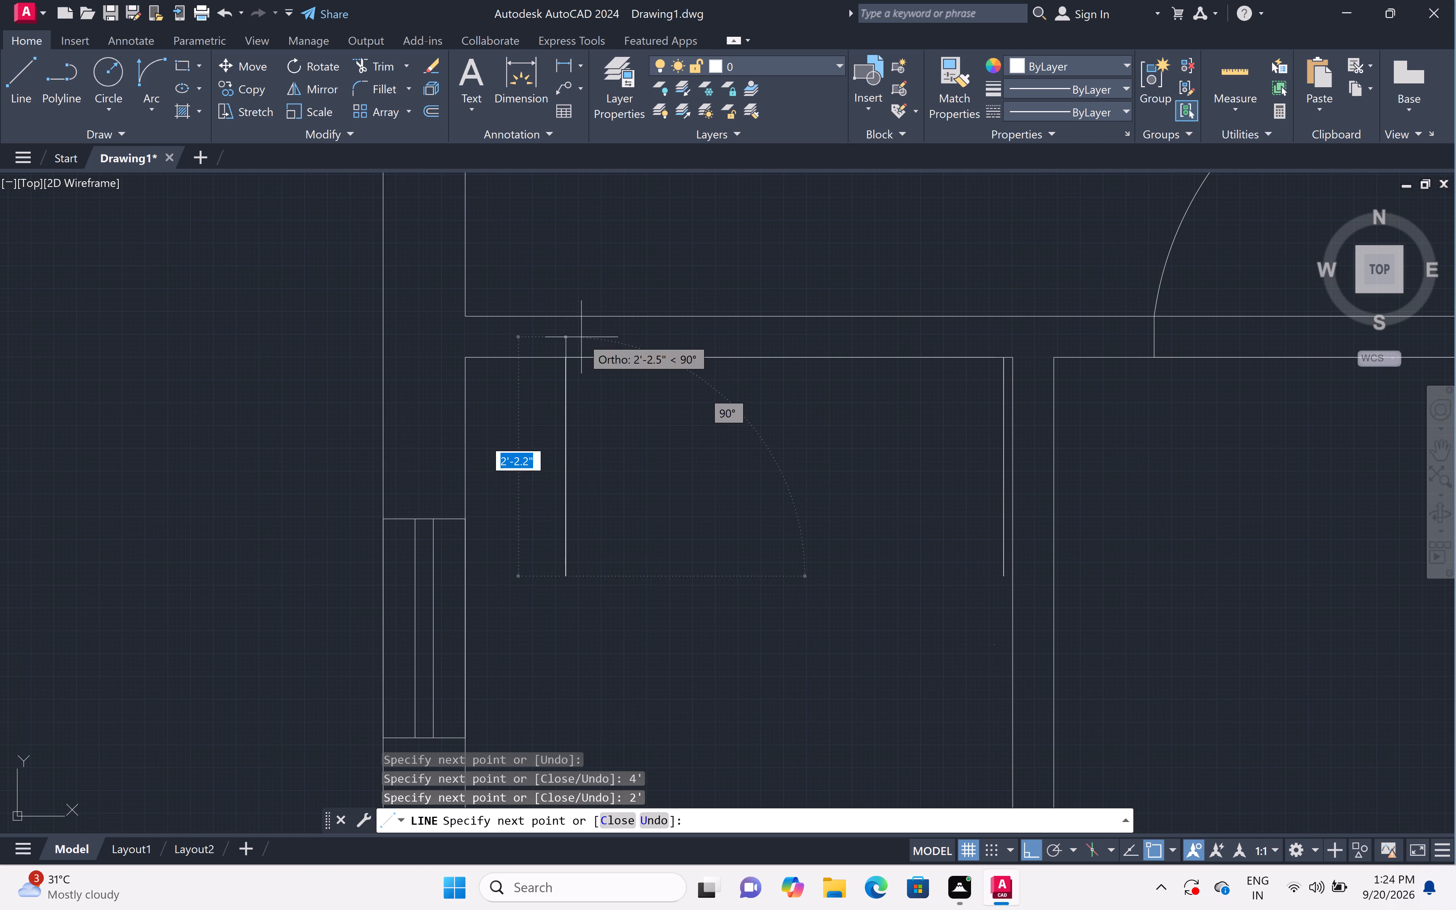
left_click(564, 361)
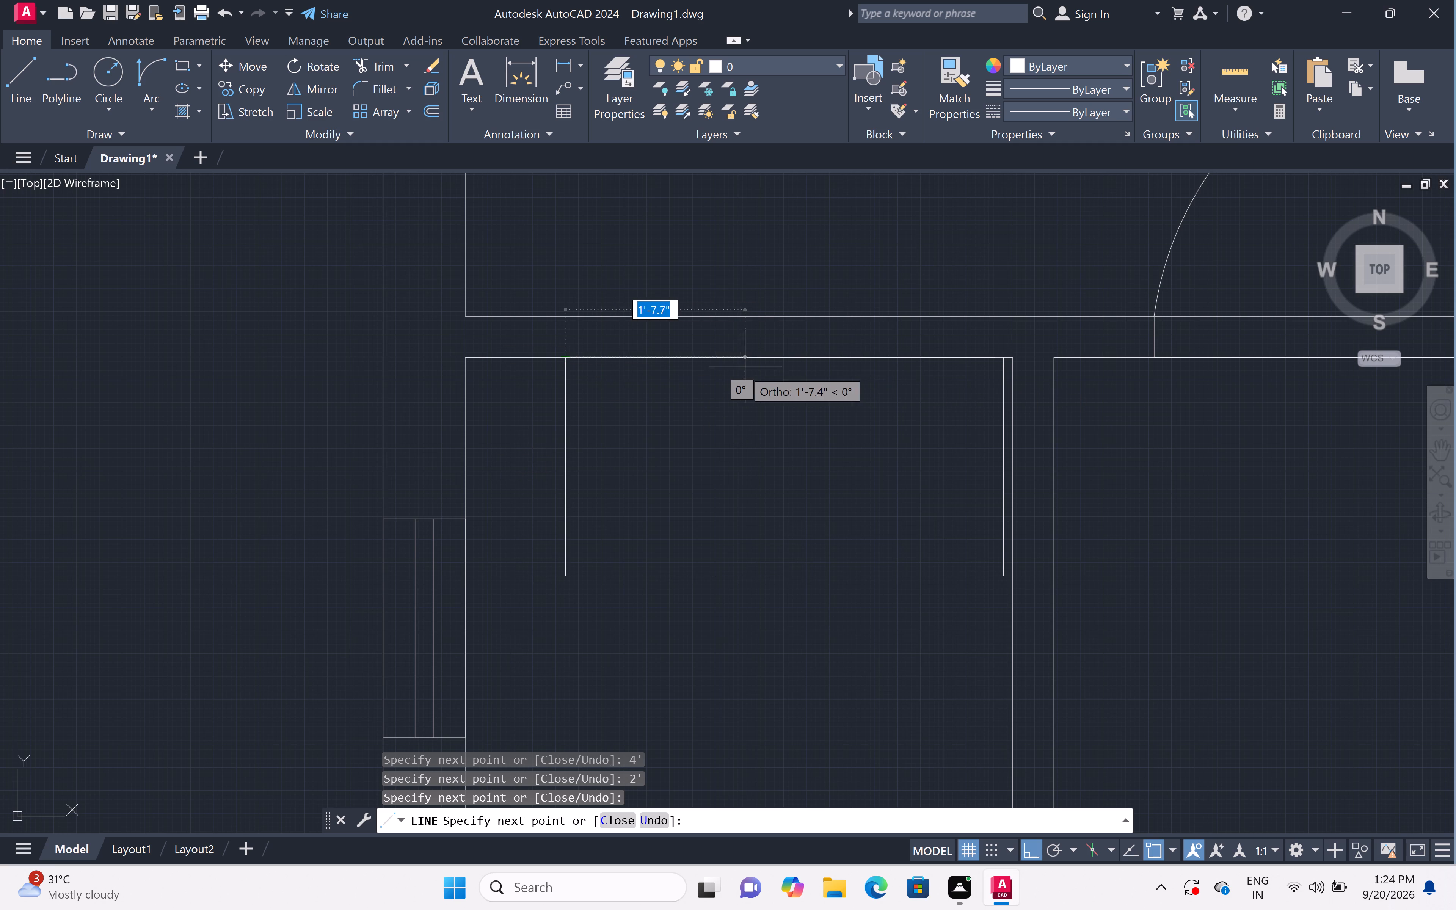
left_click(784, 358)
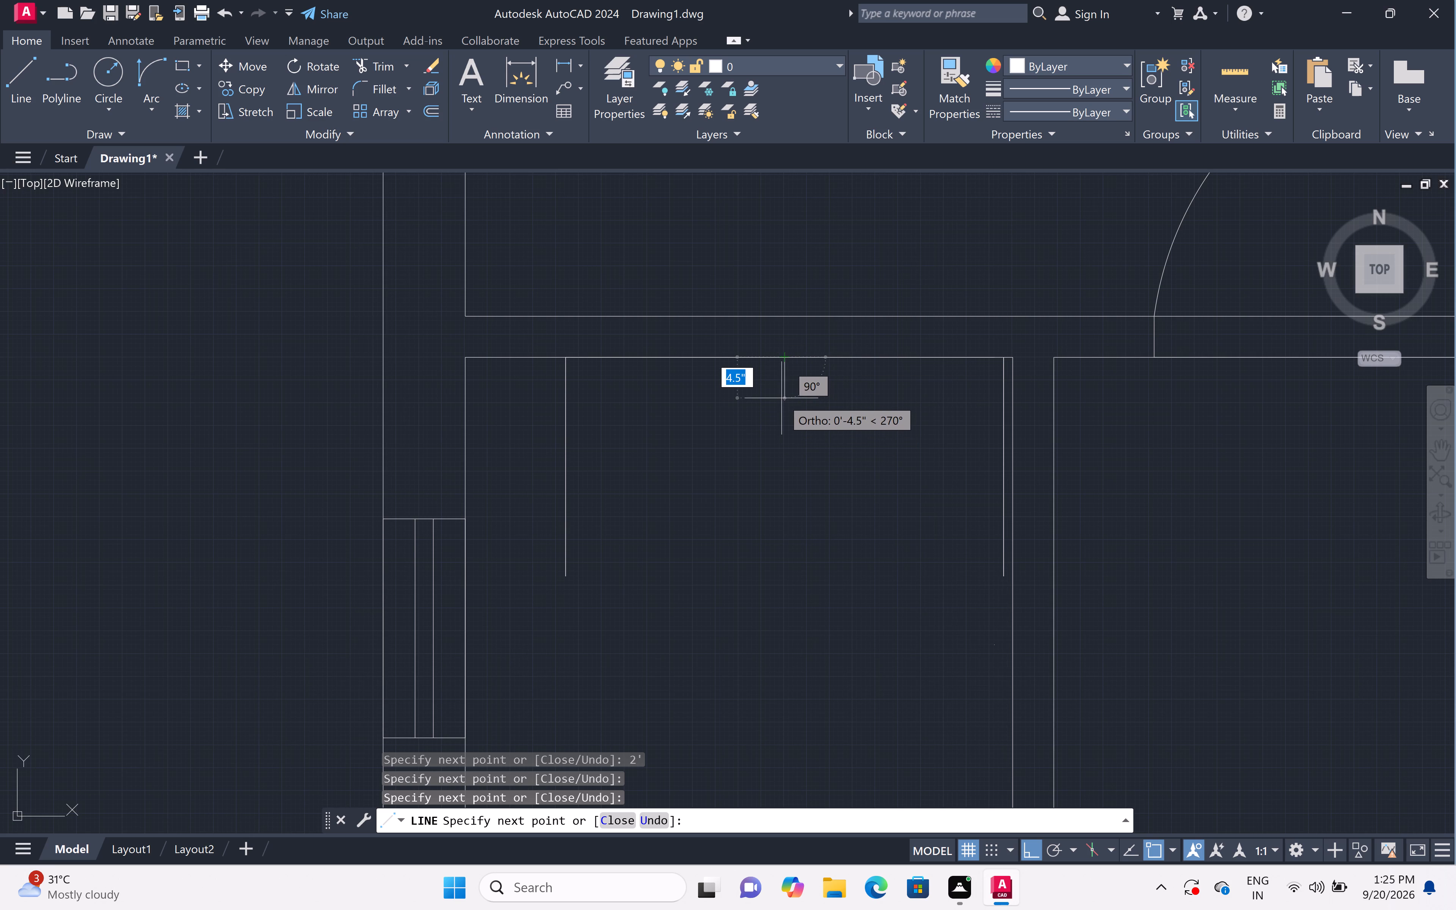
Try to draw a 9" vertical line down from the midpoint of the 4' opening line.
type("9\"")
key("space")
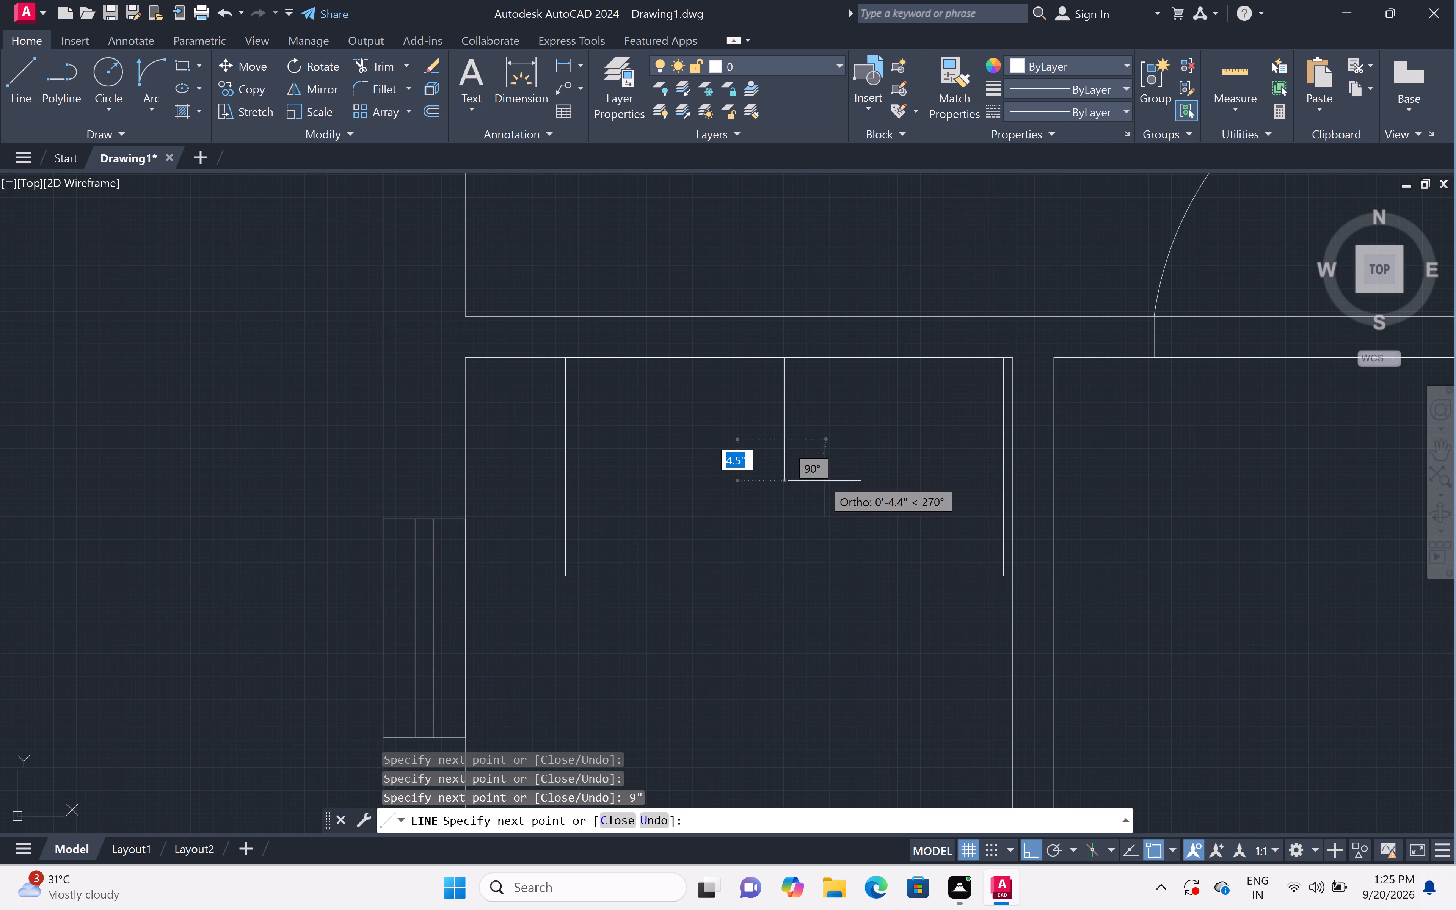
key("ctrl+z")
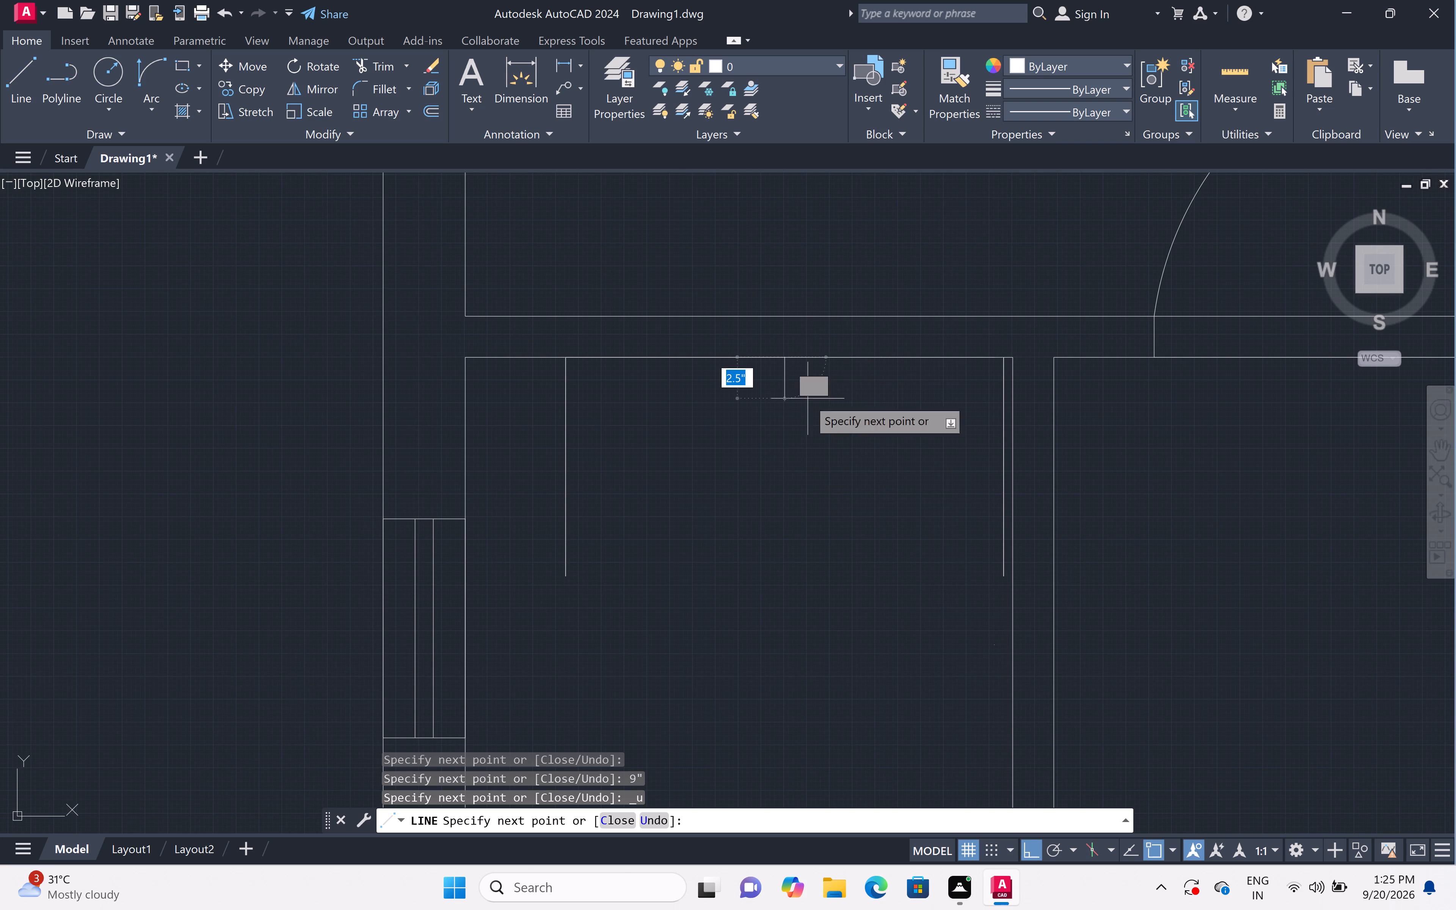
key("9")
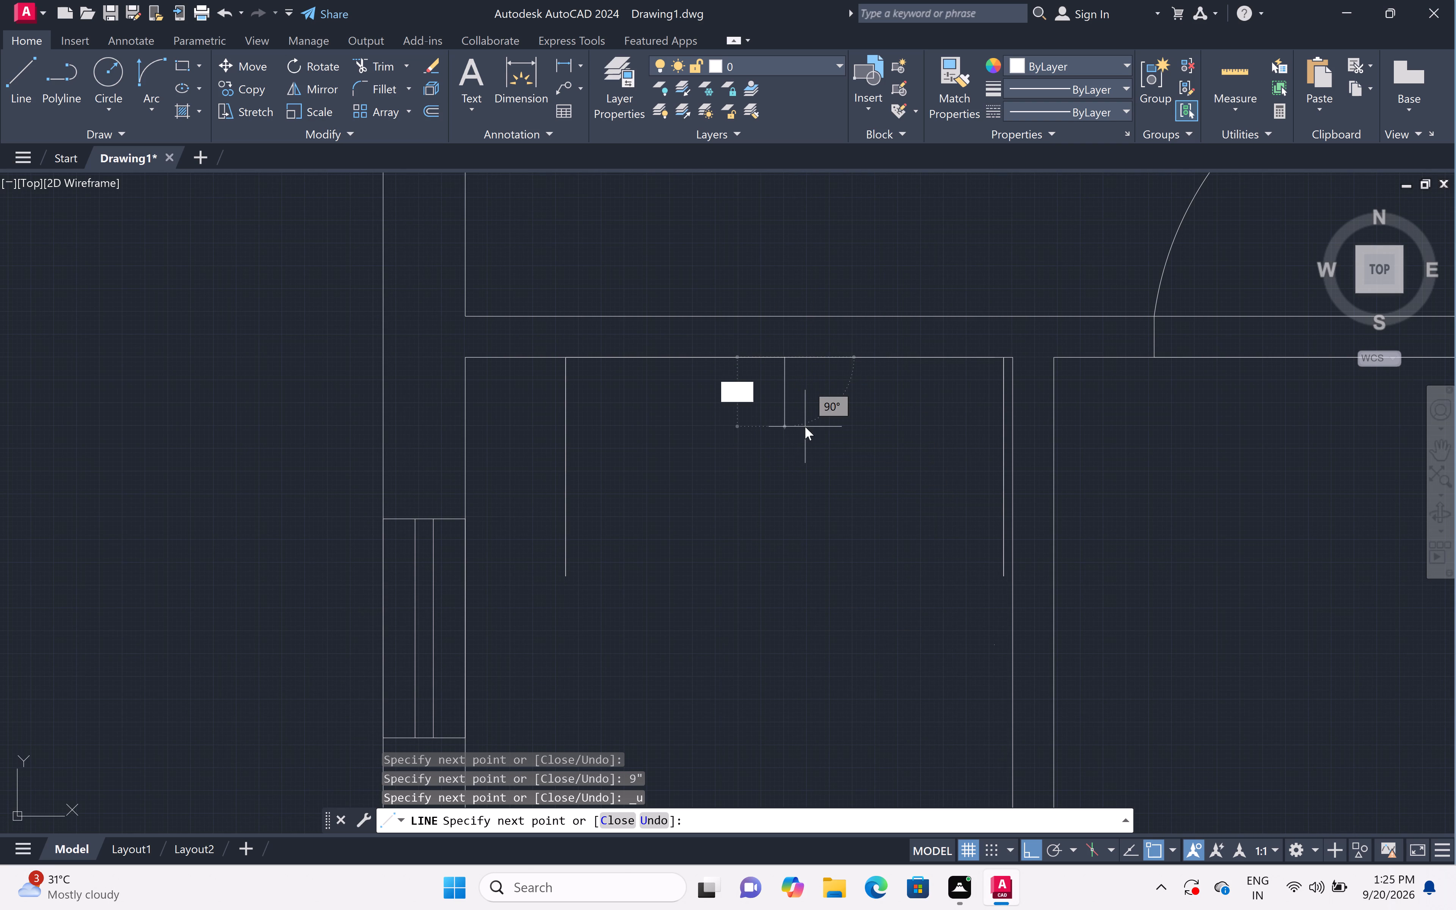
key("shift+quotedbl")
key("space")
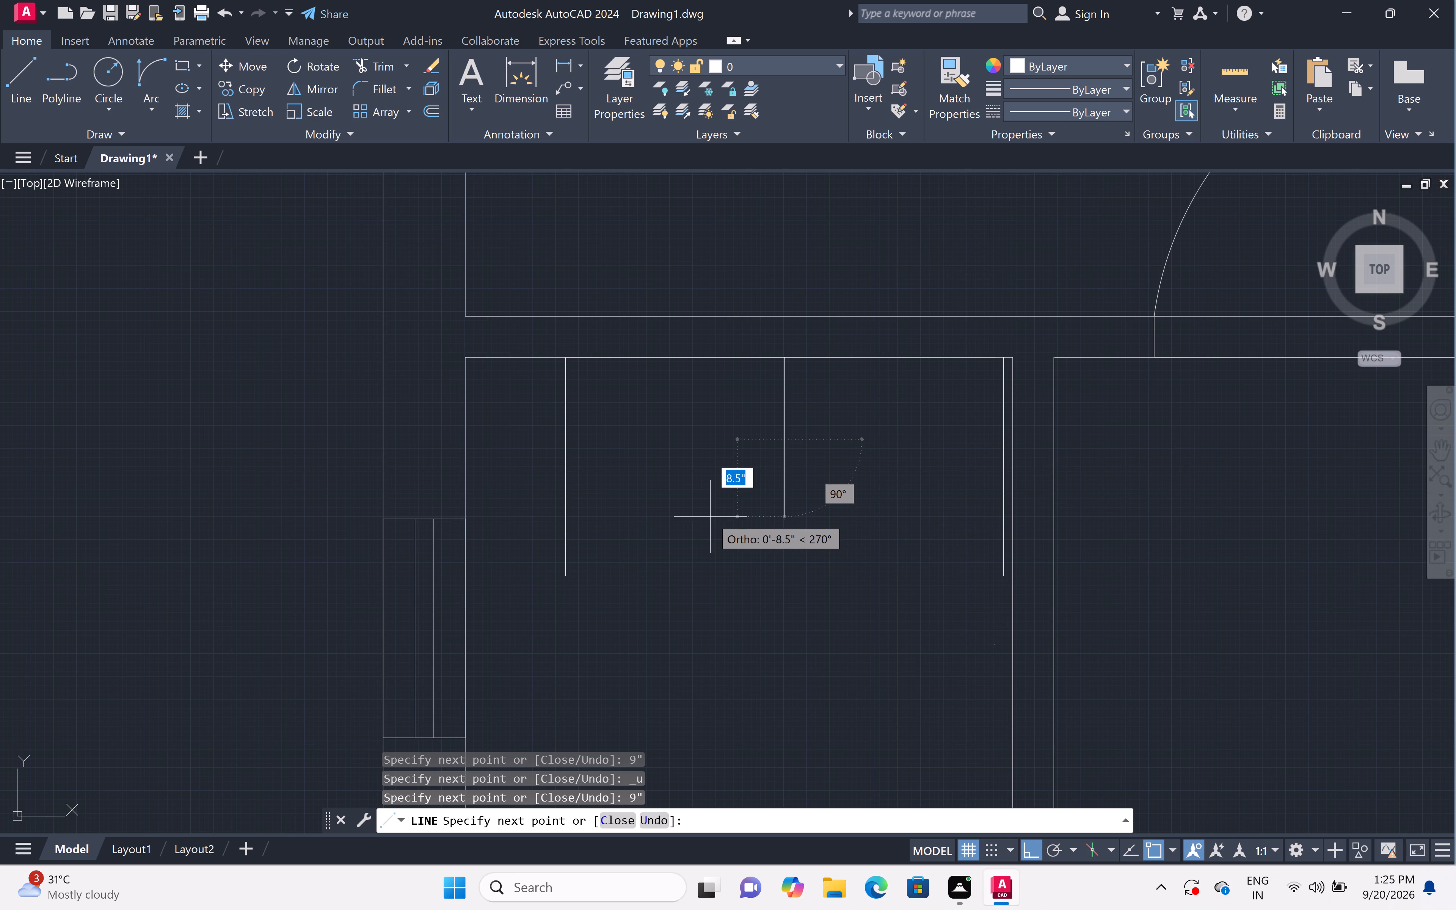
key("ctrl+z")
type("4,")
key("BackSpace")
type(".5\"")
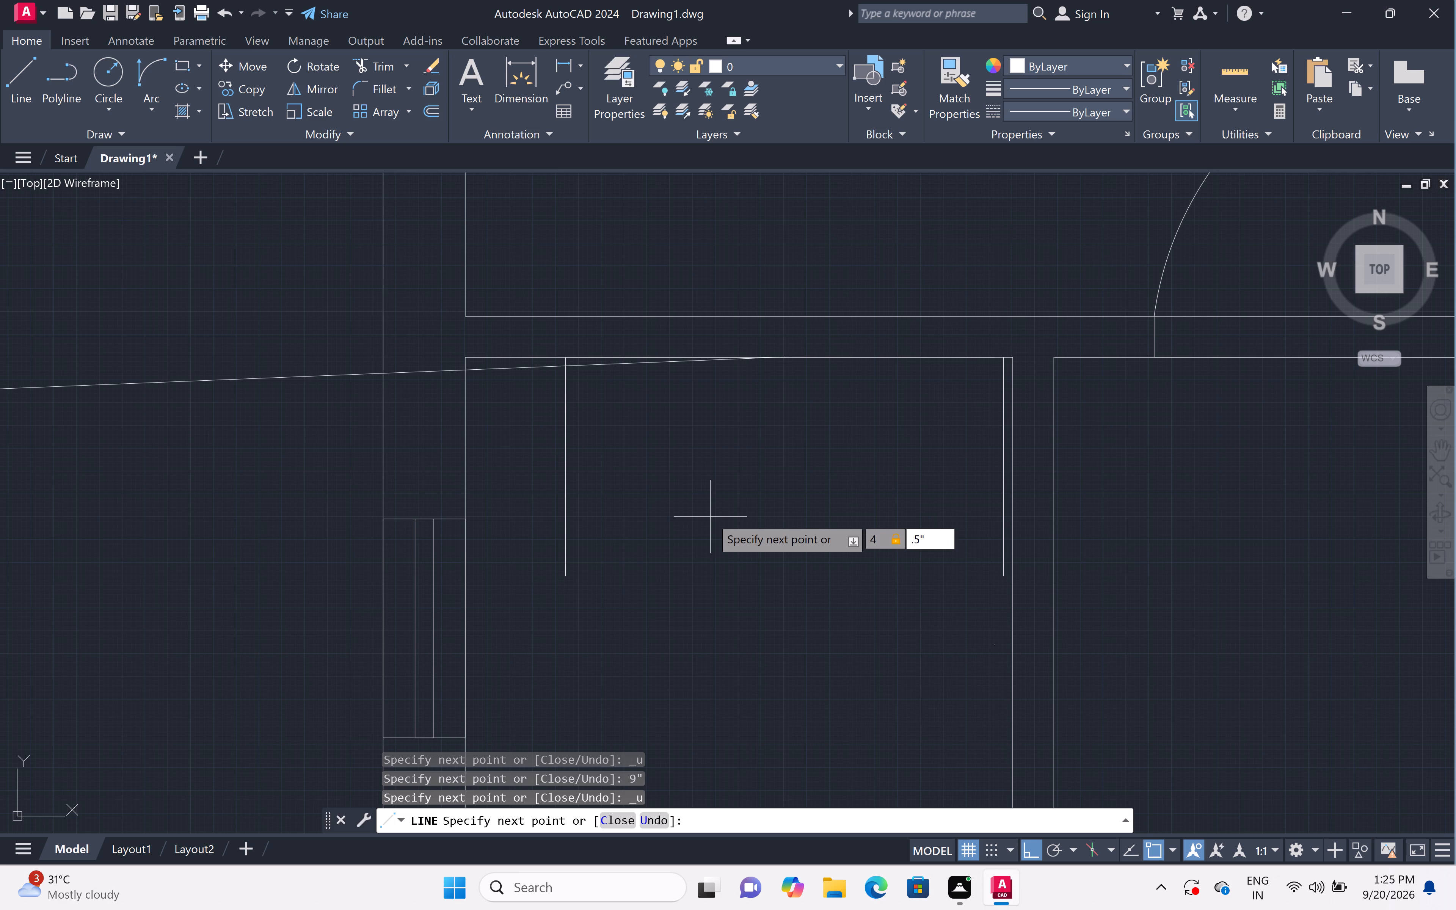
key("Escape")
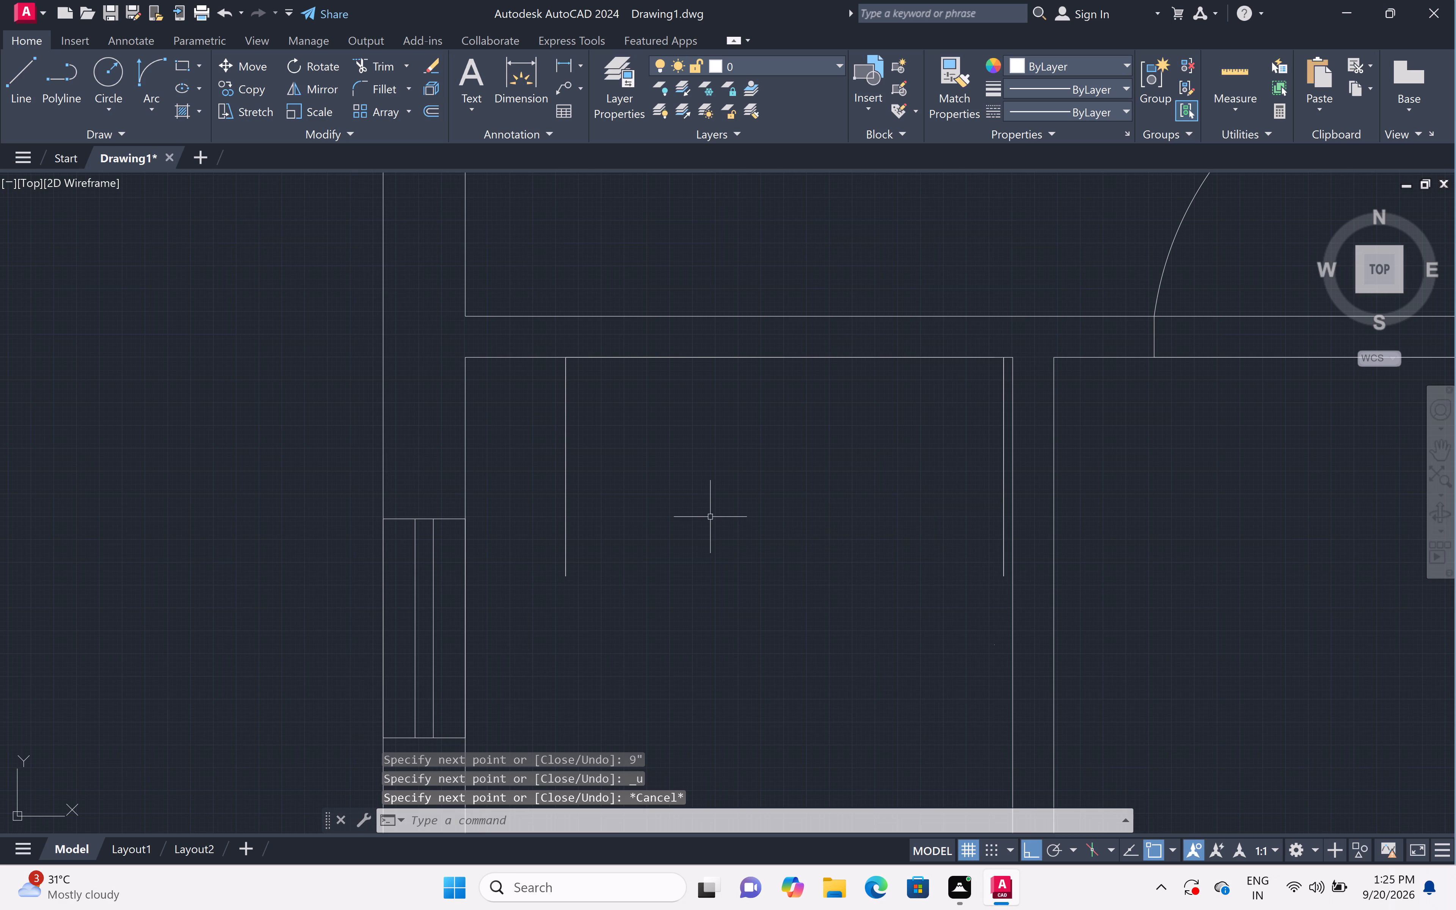
Draw a 4.5" vertical line down from the midpoint of the 4' opening line.
type("l")
key("space")
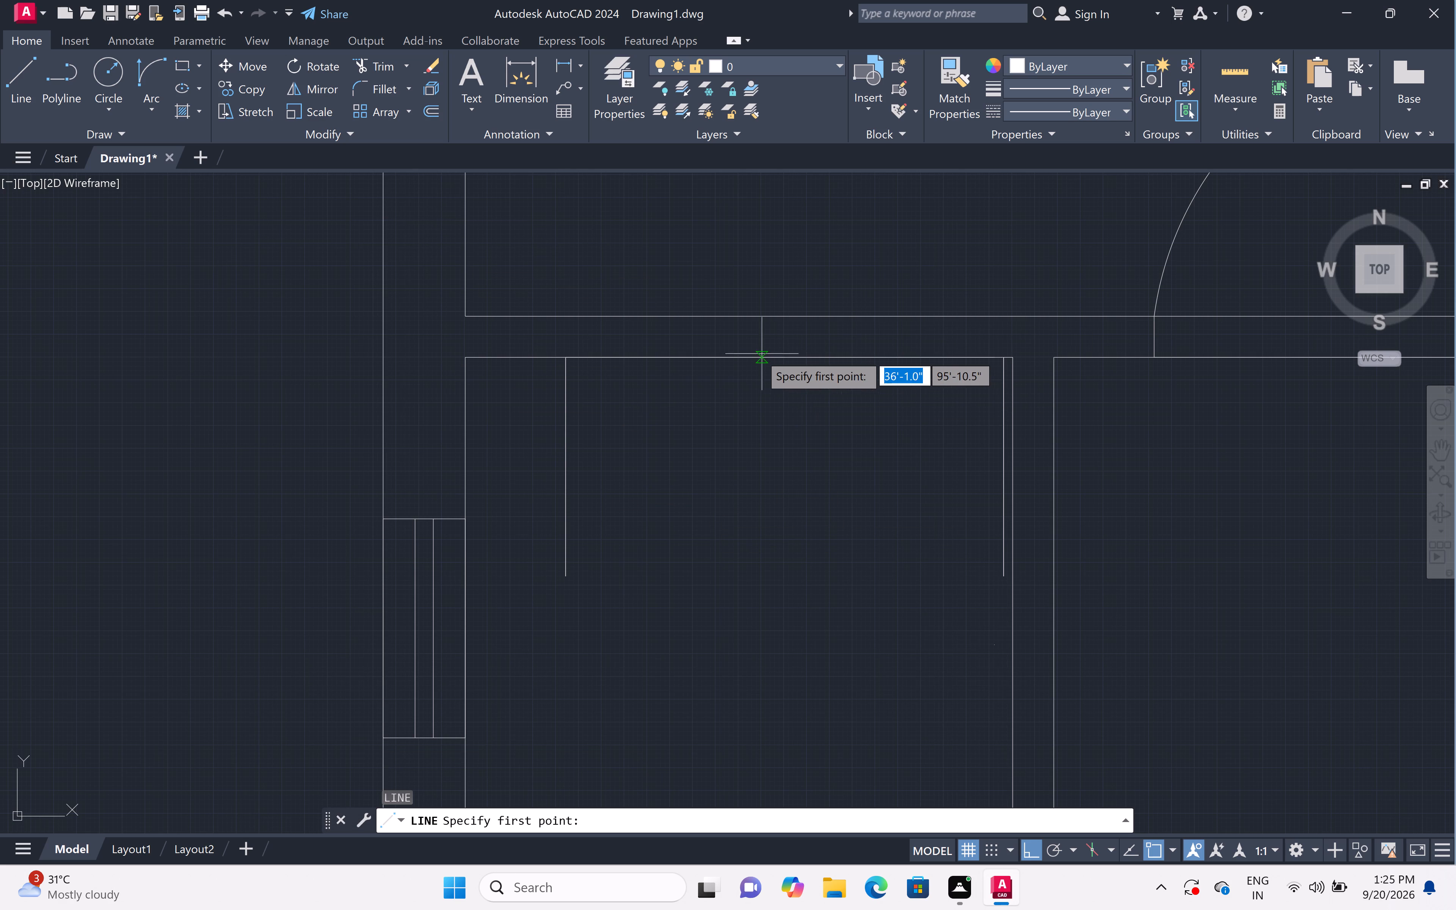
left_click(787, 352)
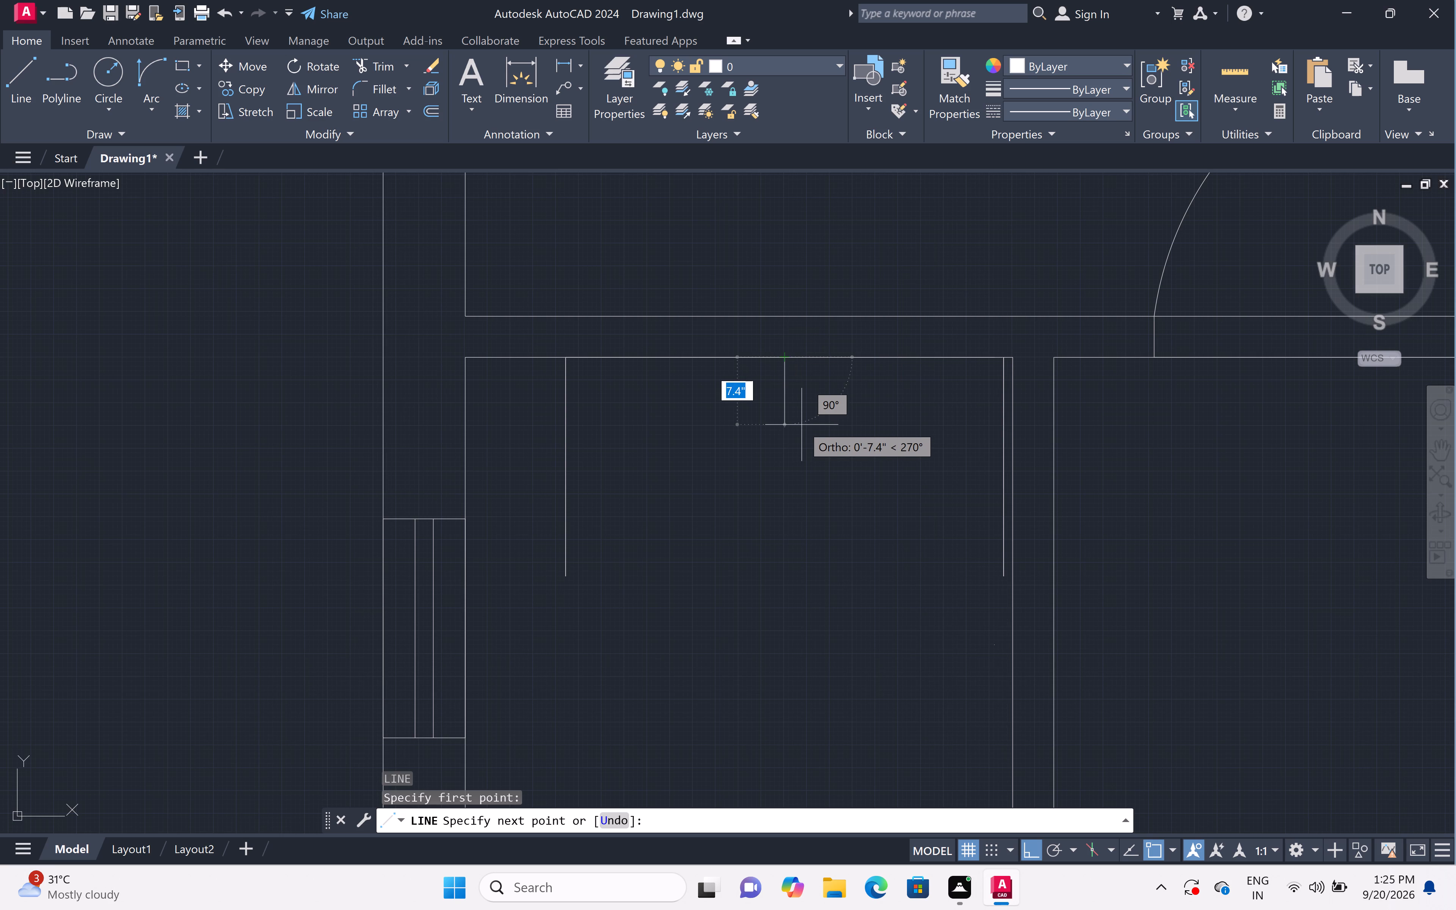
key("4")
type(".5")
key("shift+quotedbl")
key("space")
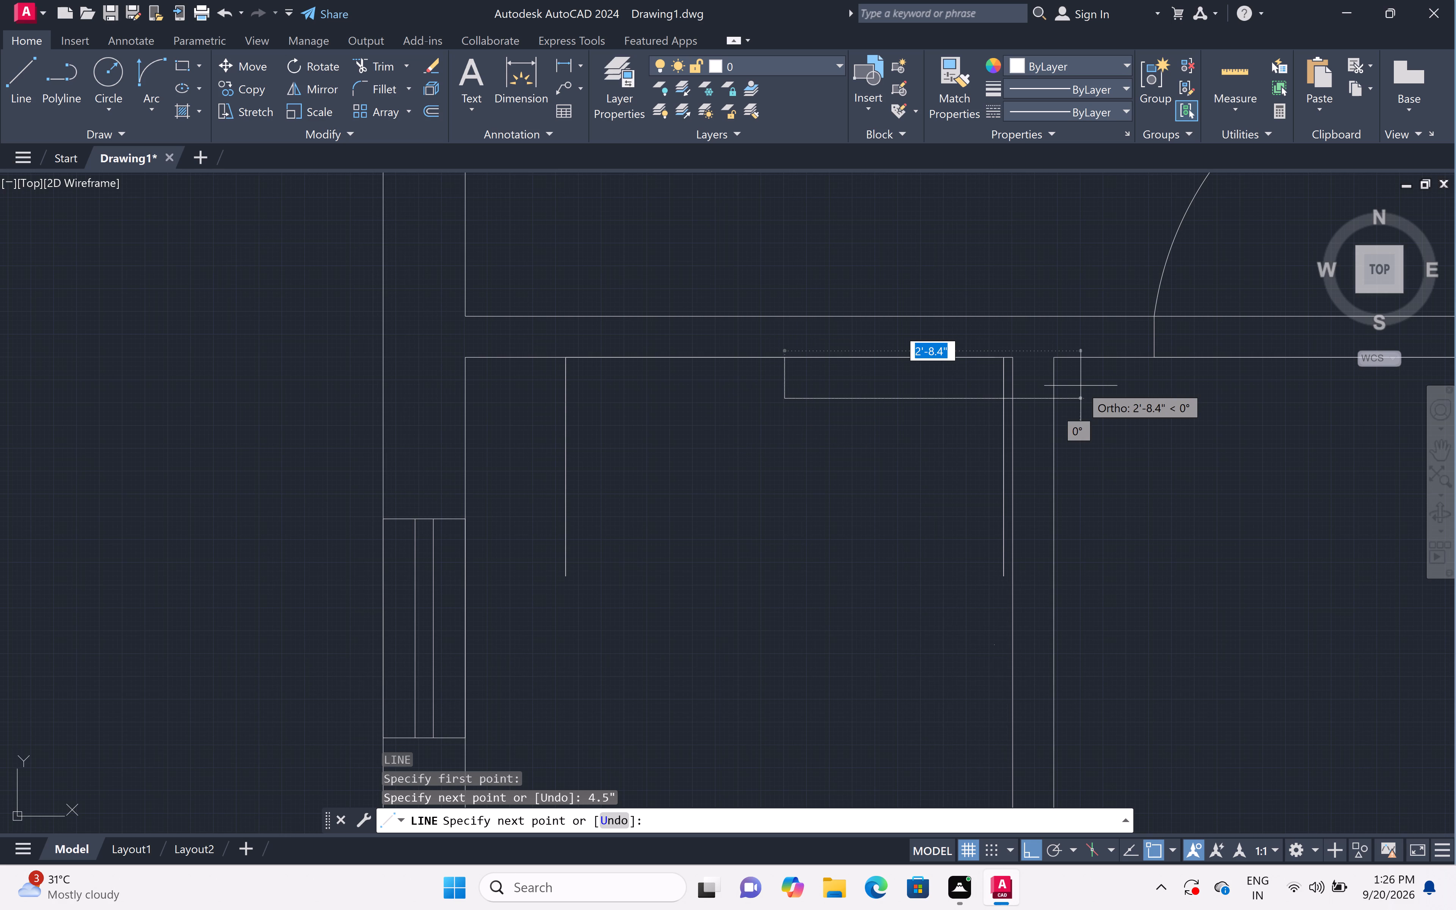
key("Escape")
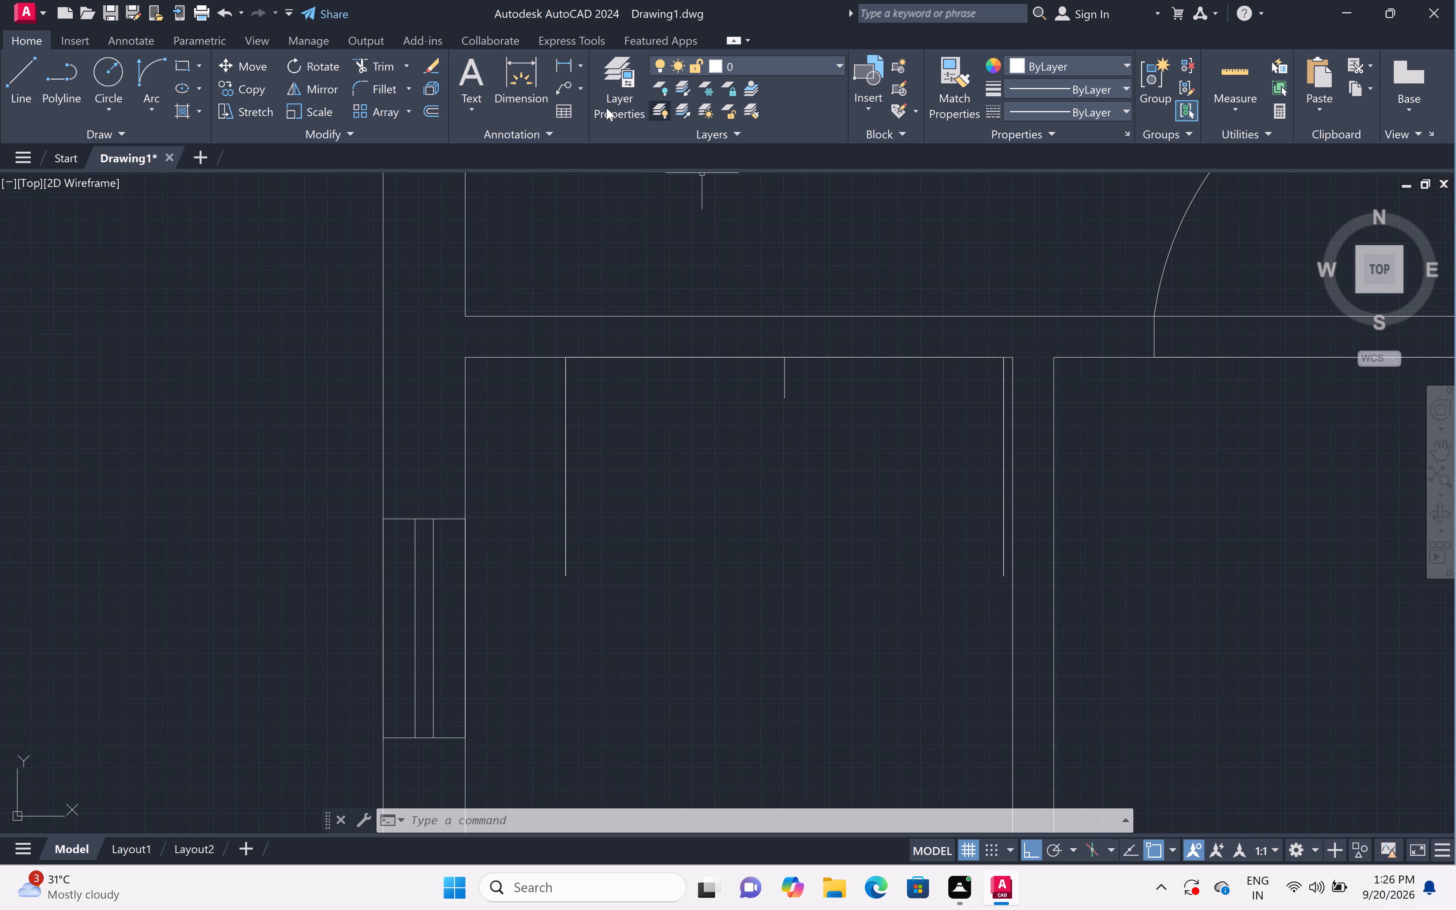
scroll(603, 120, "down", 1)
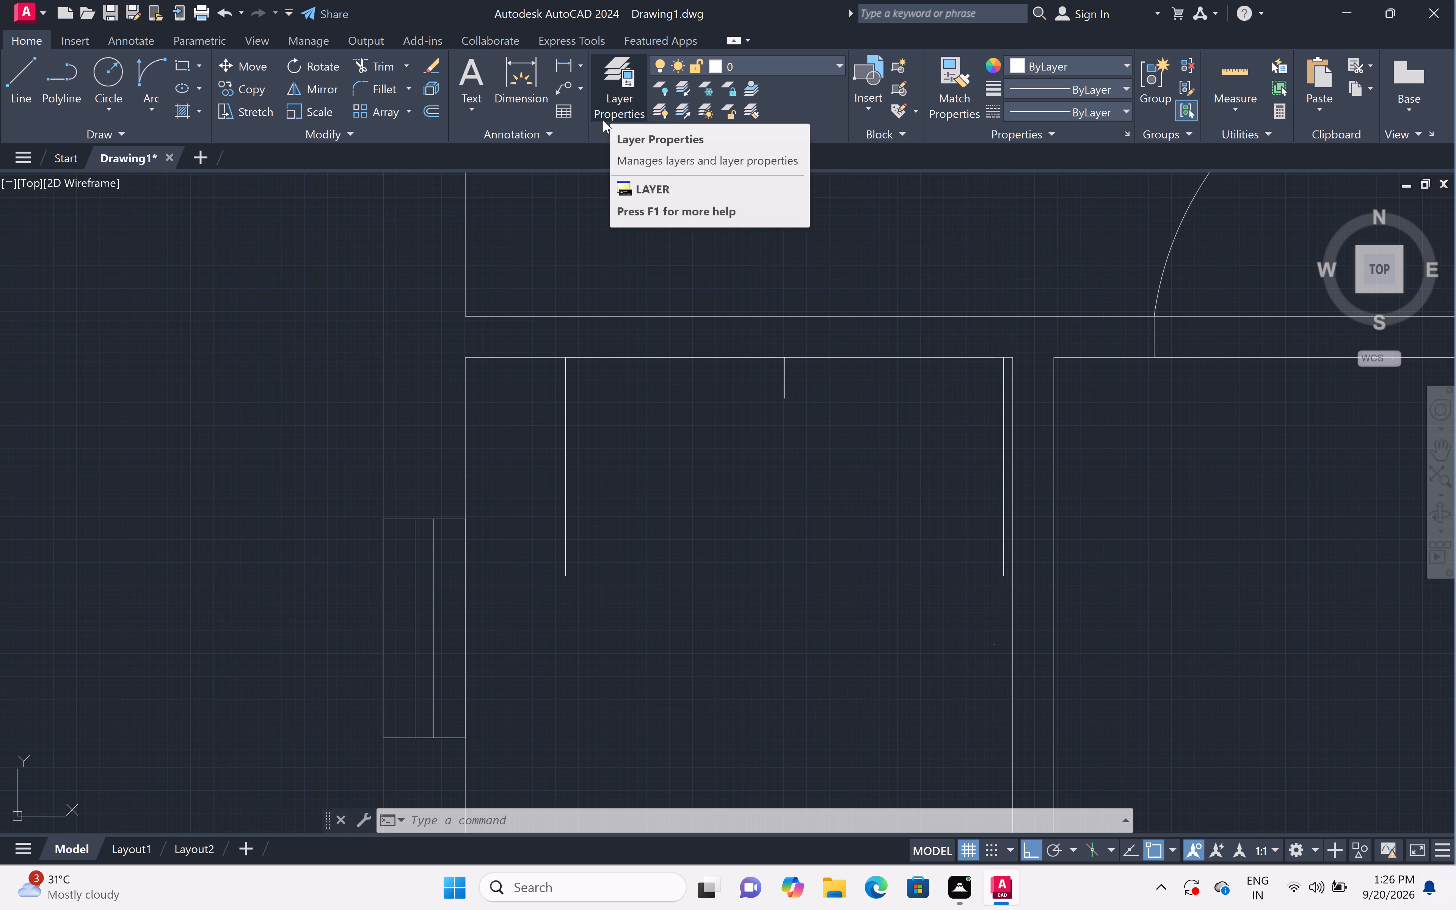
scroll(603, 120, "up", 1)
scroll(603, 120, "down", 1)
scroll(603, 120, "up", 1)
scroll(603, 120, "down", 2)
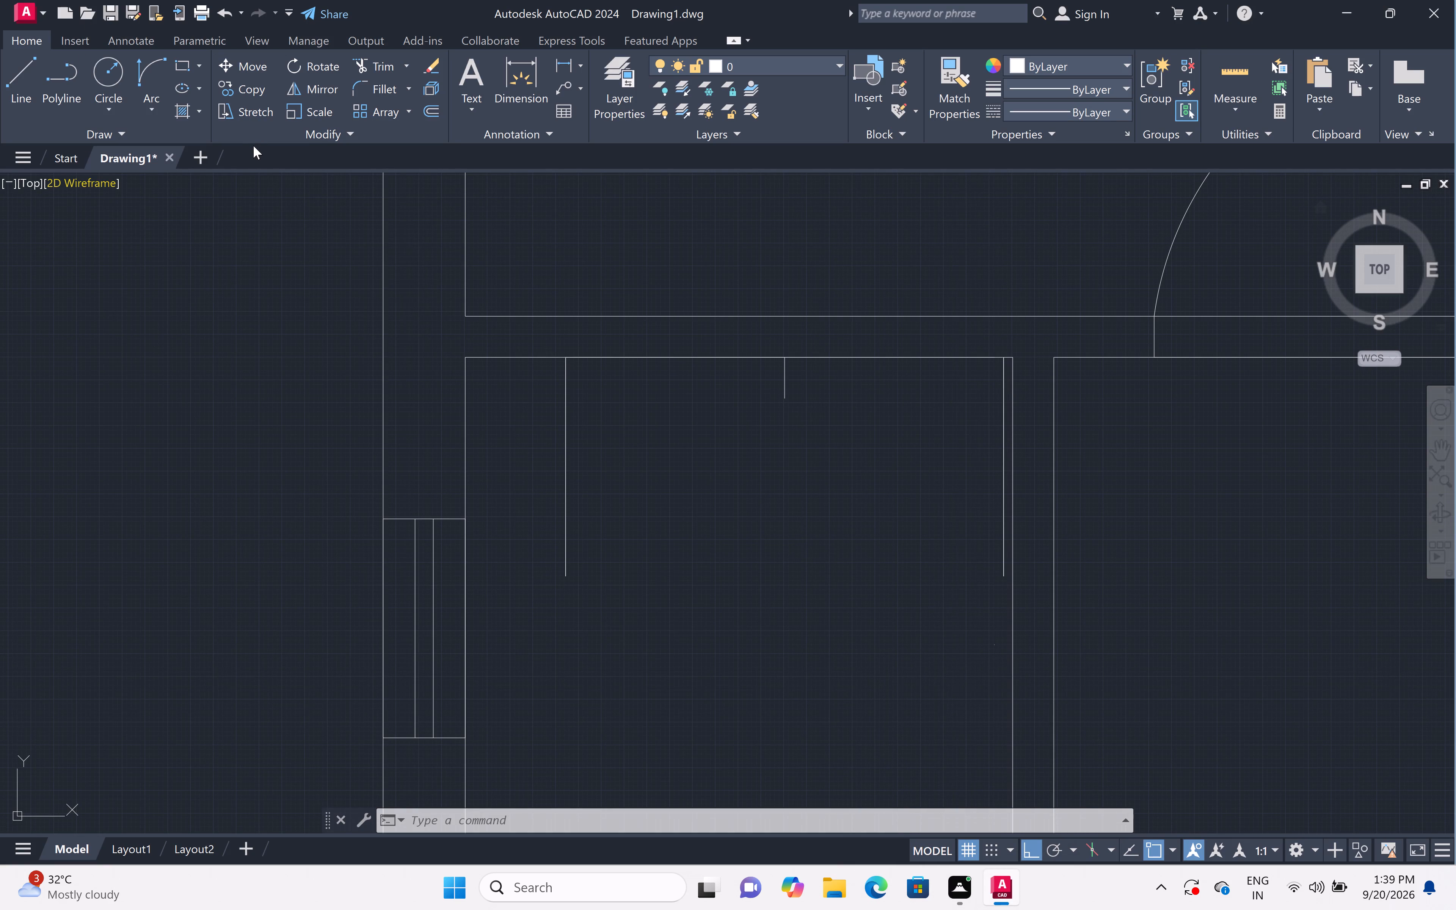
Draw a Start, End, Direction arc from the left 2' line's lower end to the 4.5" line's lower end, with a horizontal start tangent.
scroll(804, 597, "down", 2)
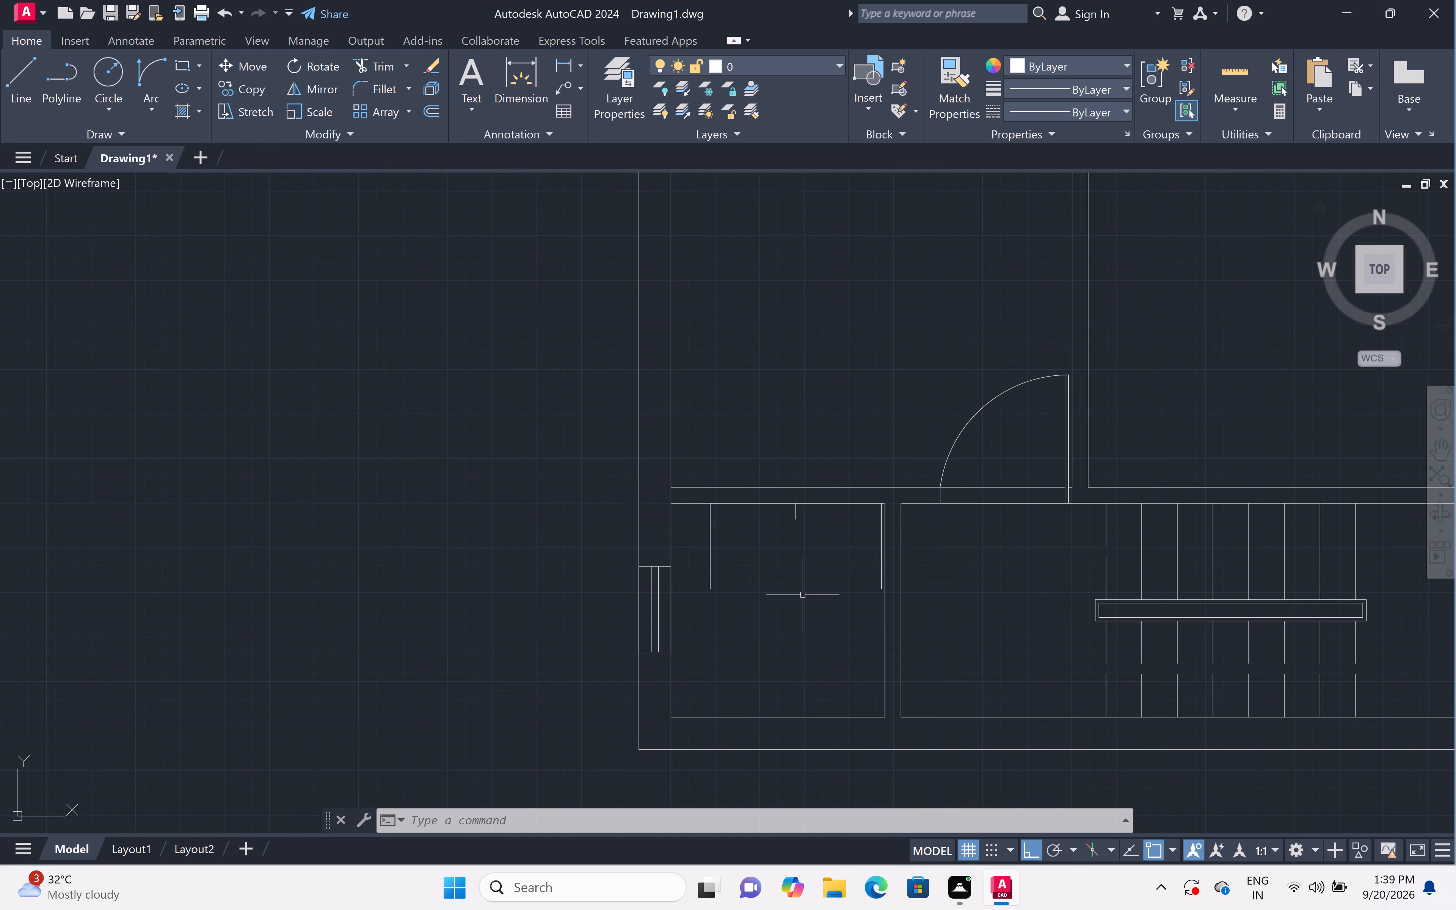
scroll(789, 558, "up", 1)
scroll(789, 558, "down", 2)
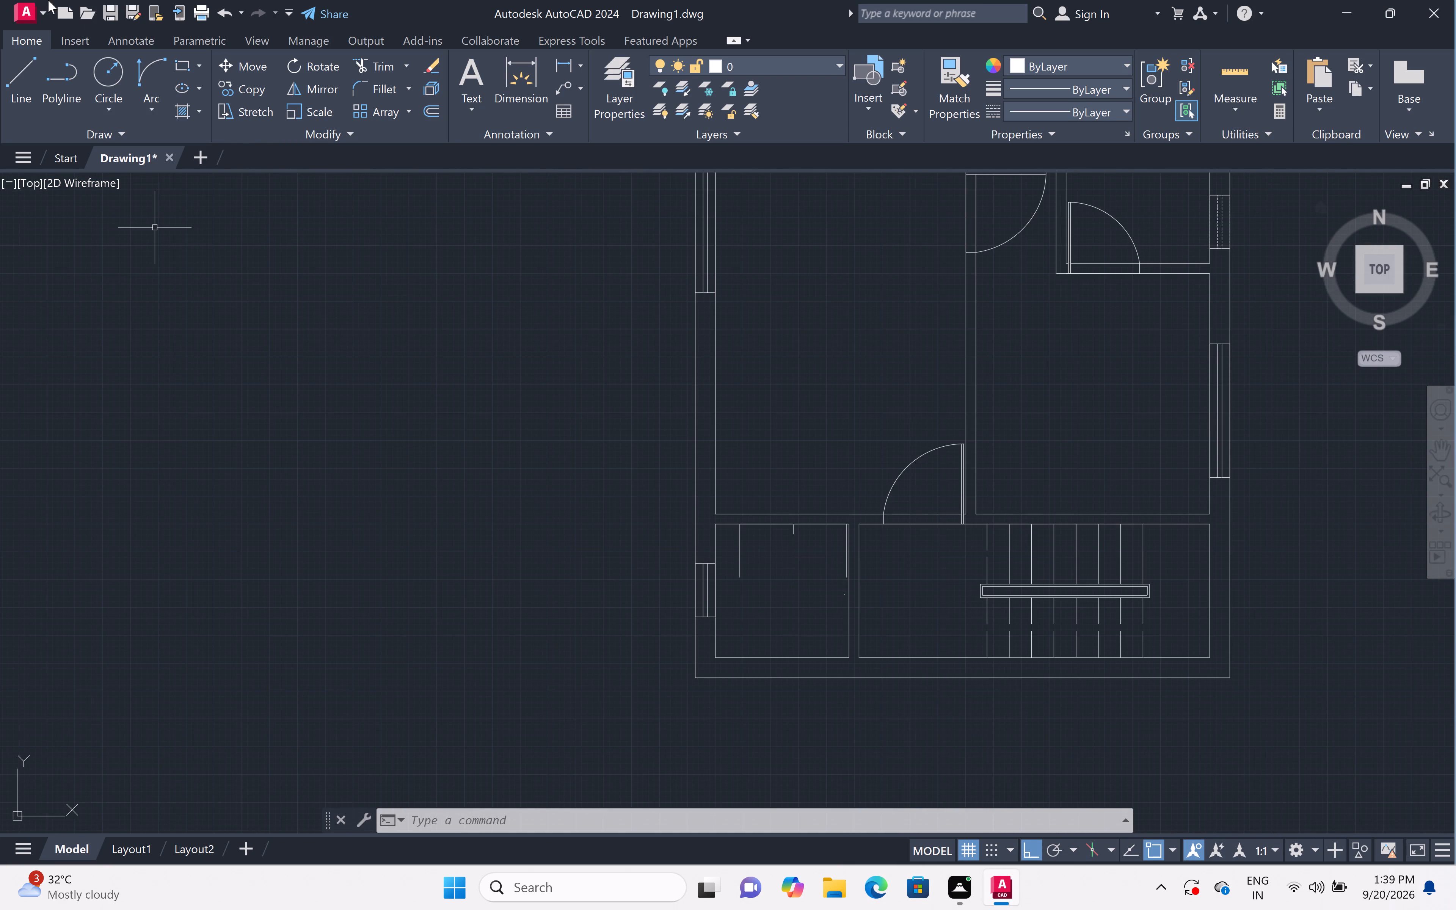
left_click(144, 108)
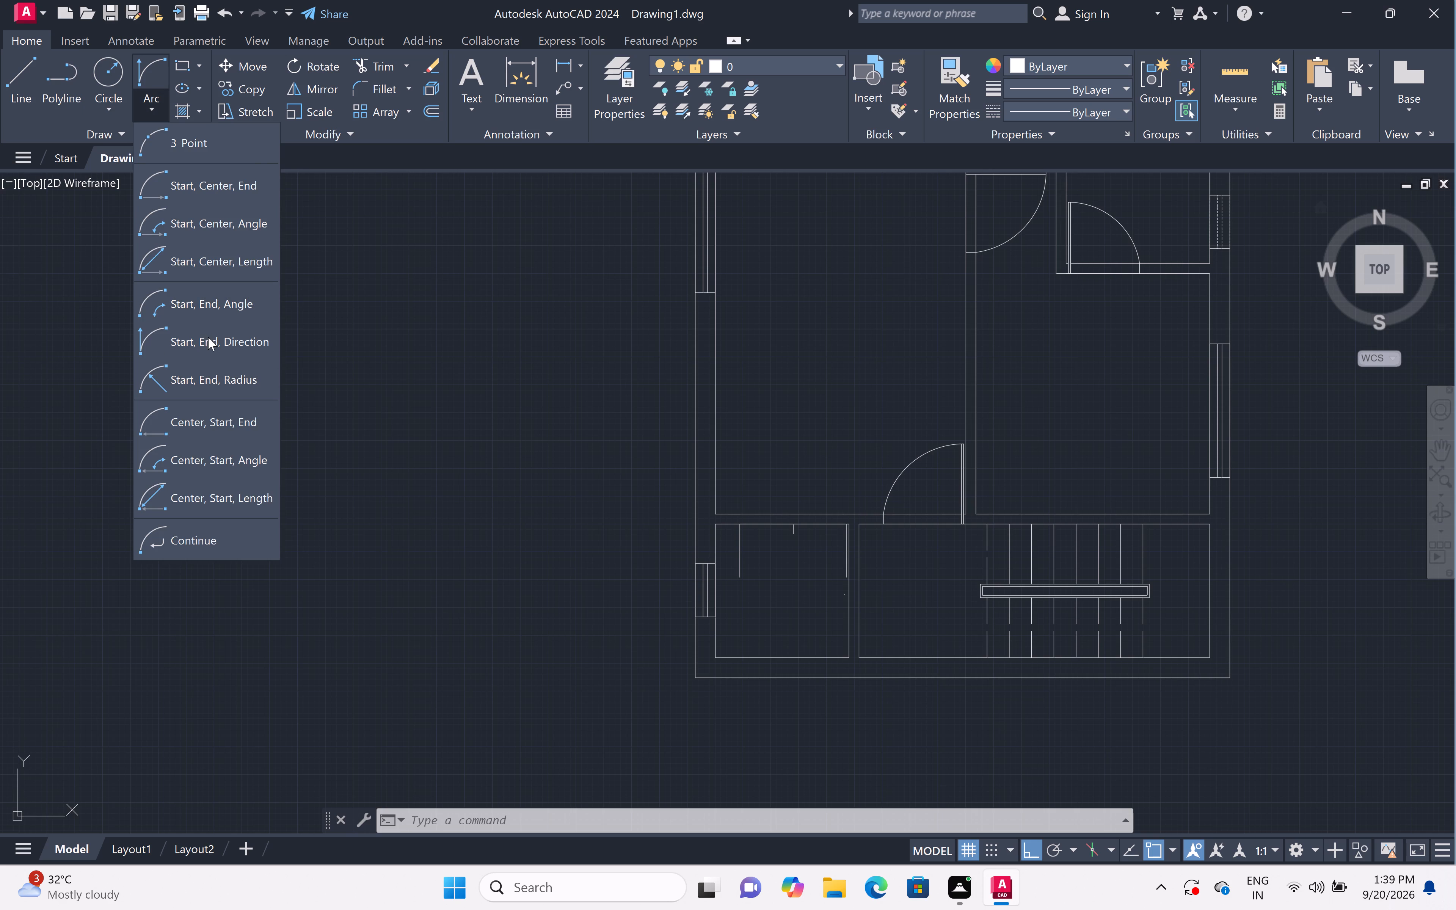
left_click(208, 337)
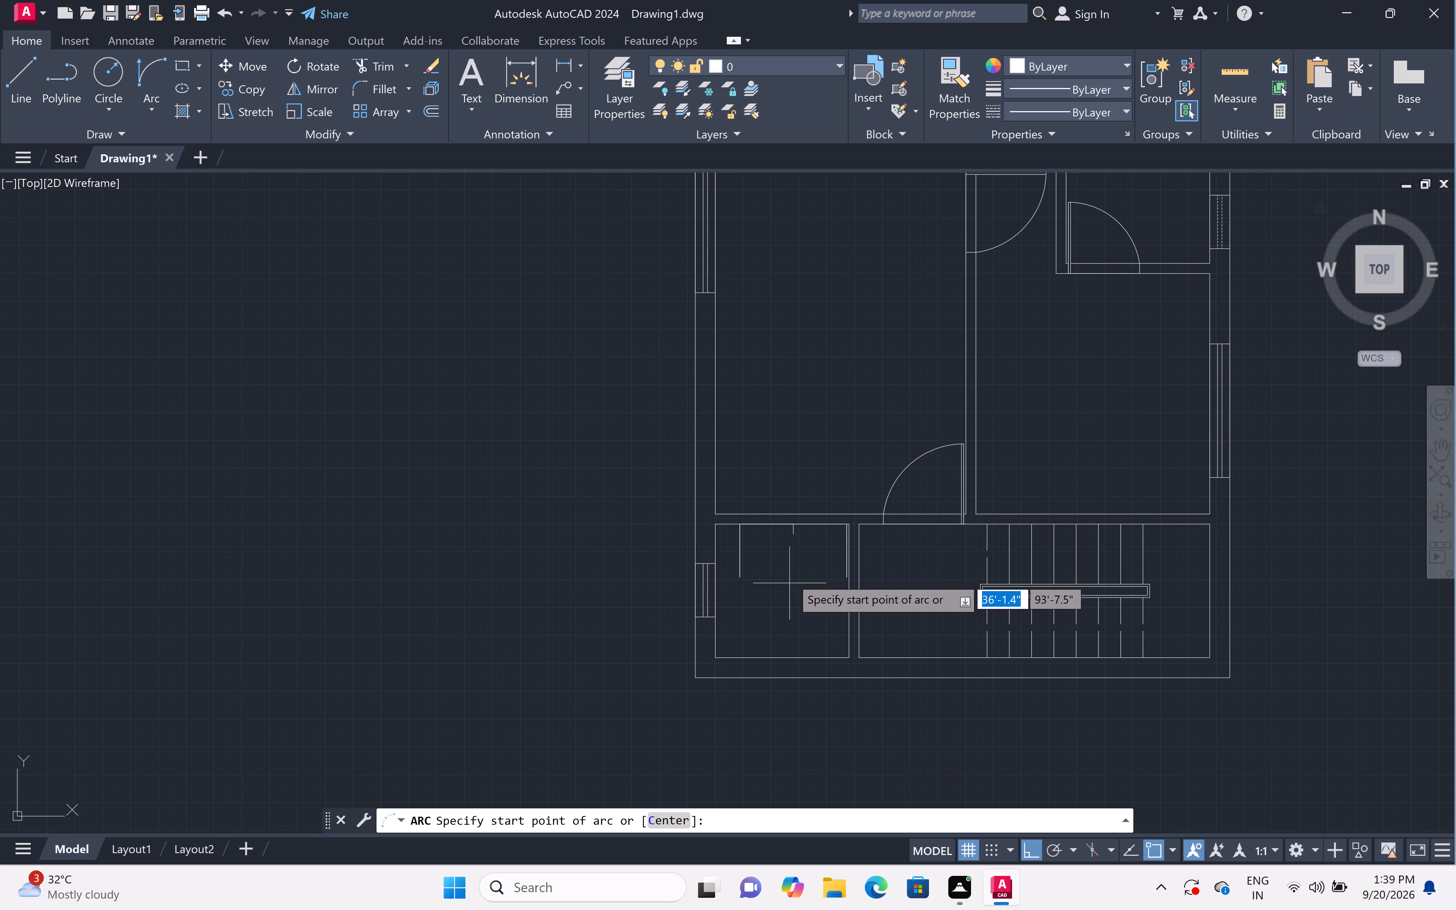
scroll(792, 566, "up", 3)
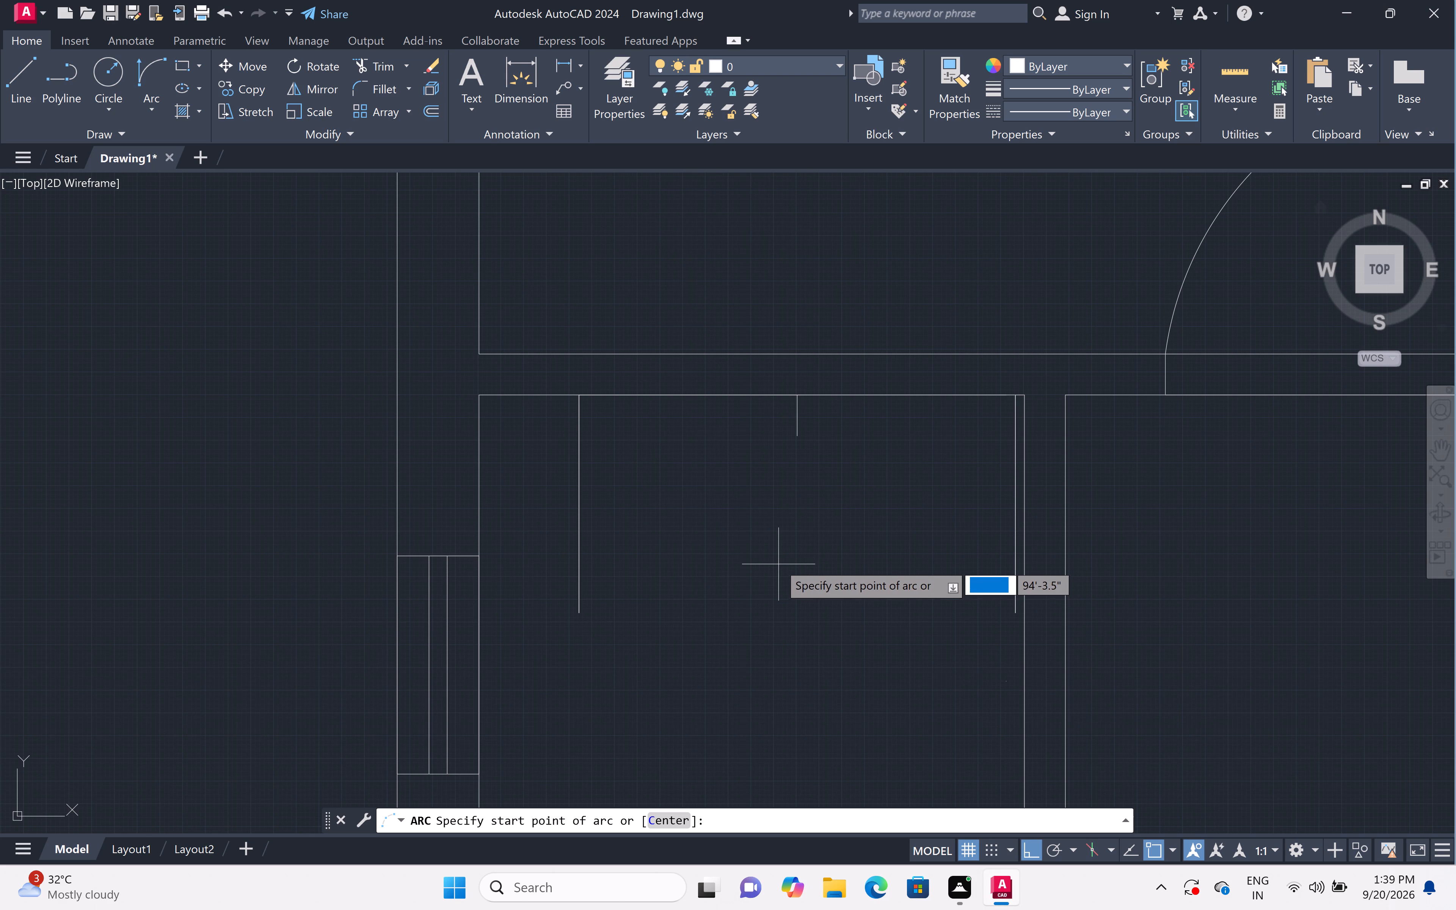
left_click(575, 610)
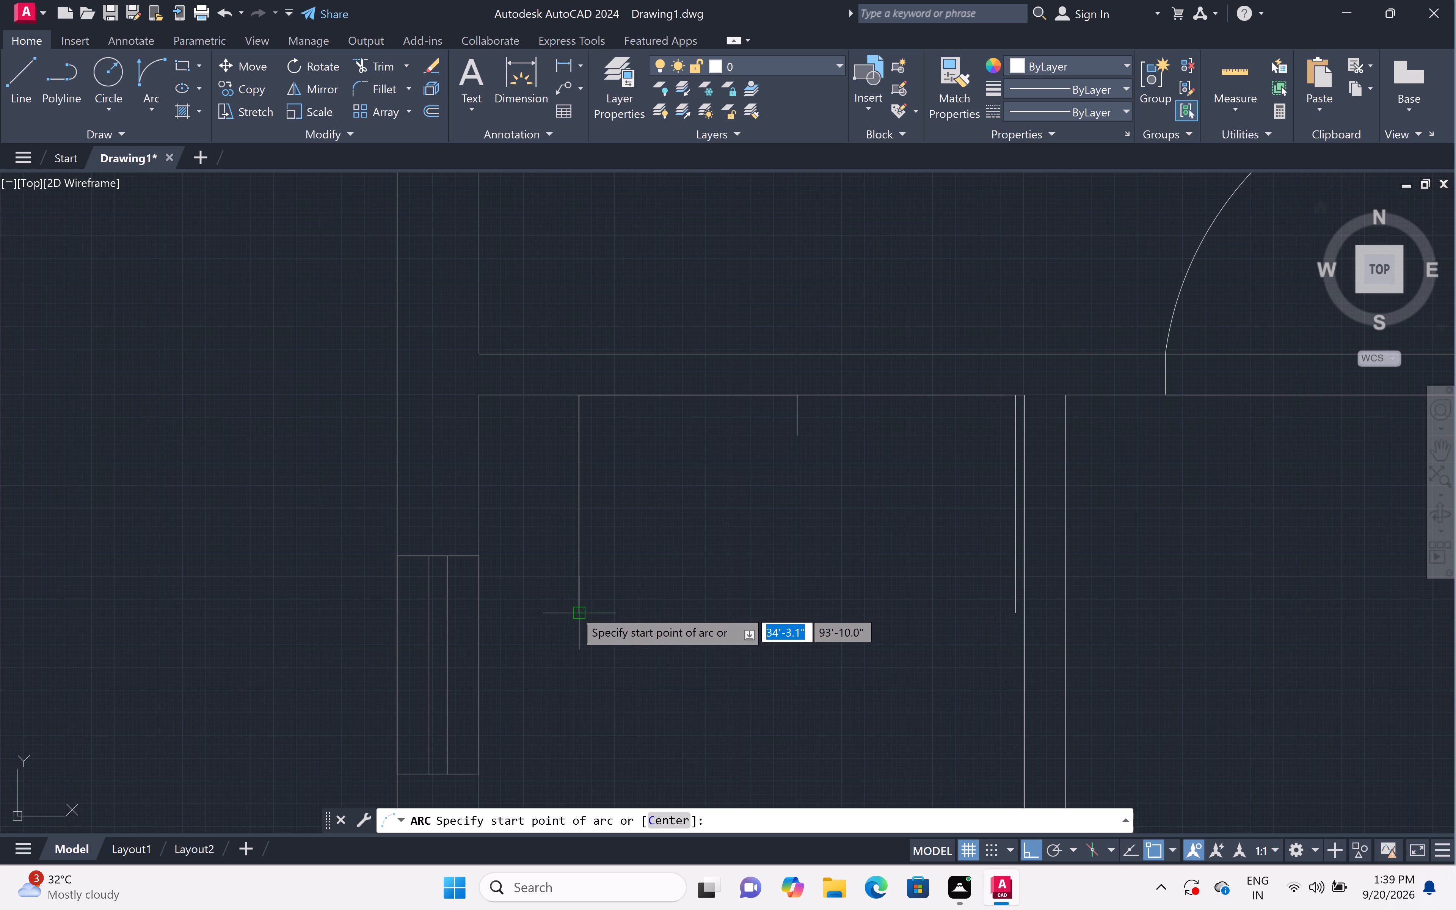
double_click(793, 437)
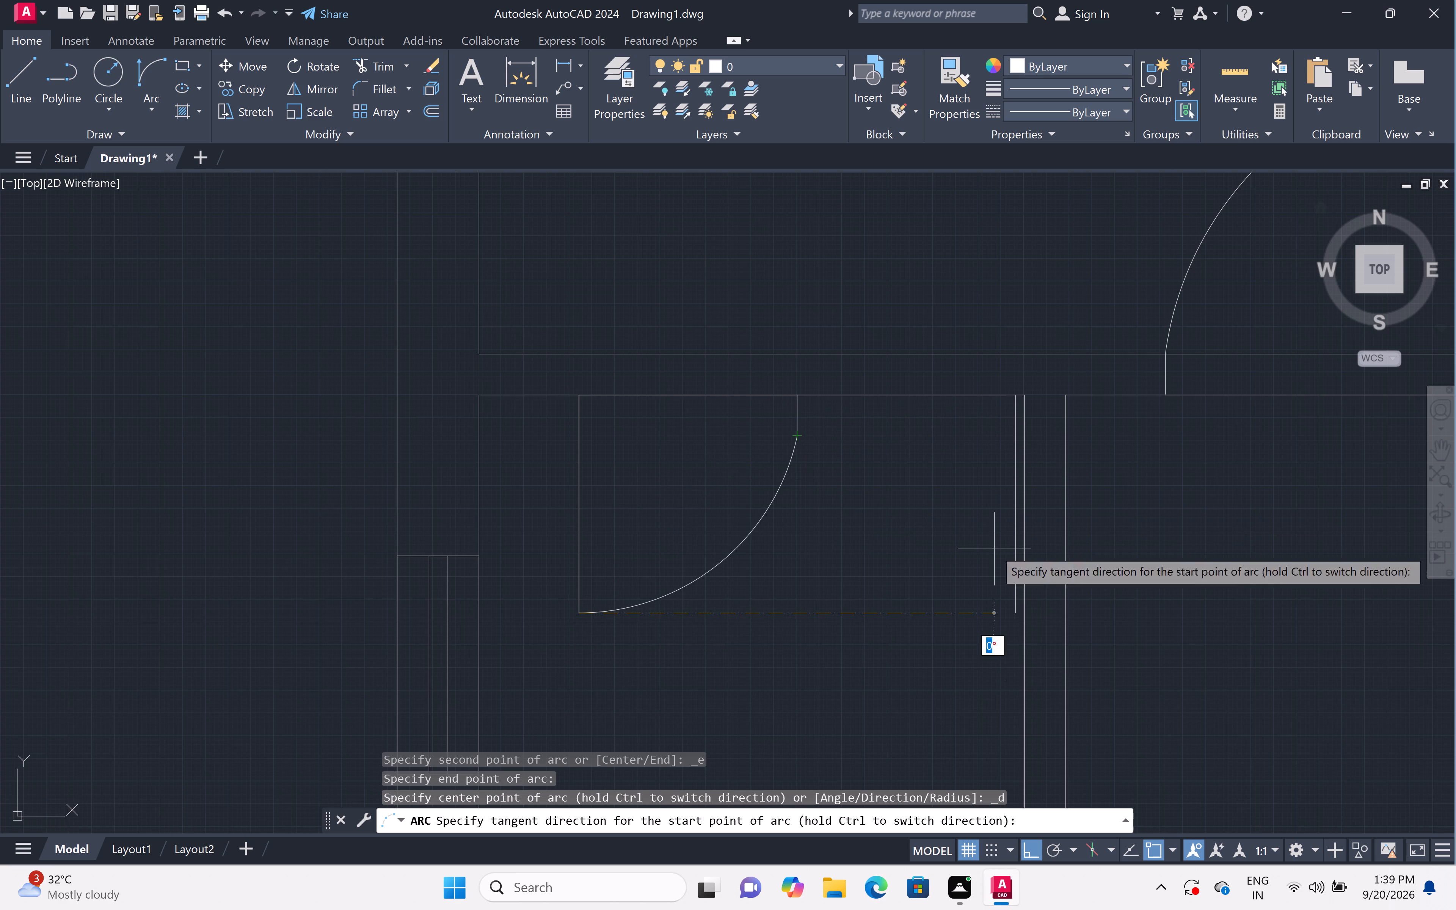
left_click(994, 549)
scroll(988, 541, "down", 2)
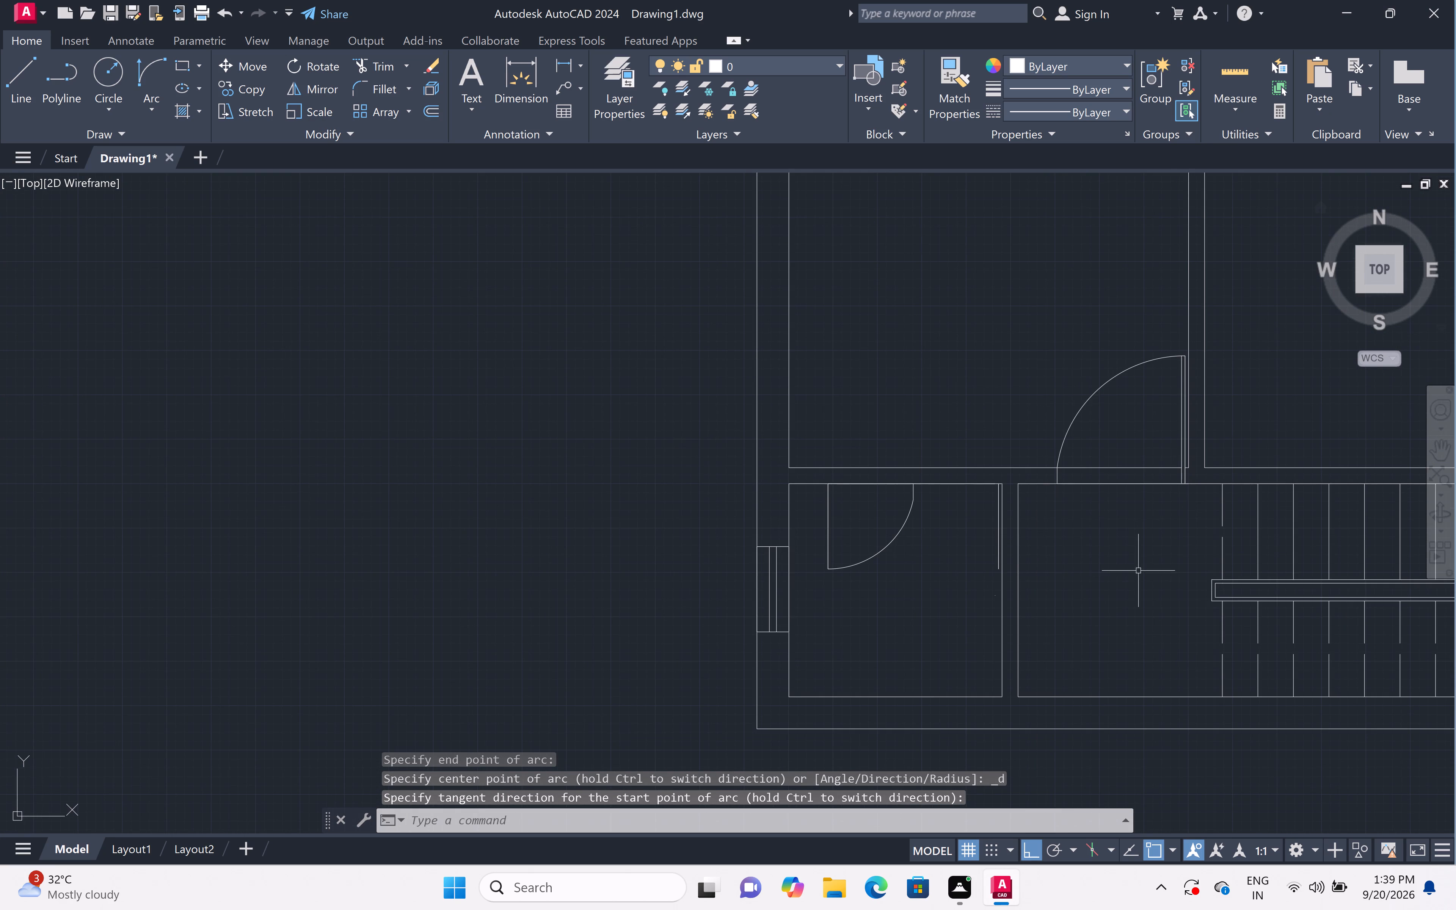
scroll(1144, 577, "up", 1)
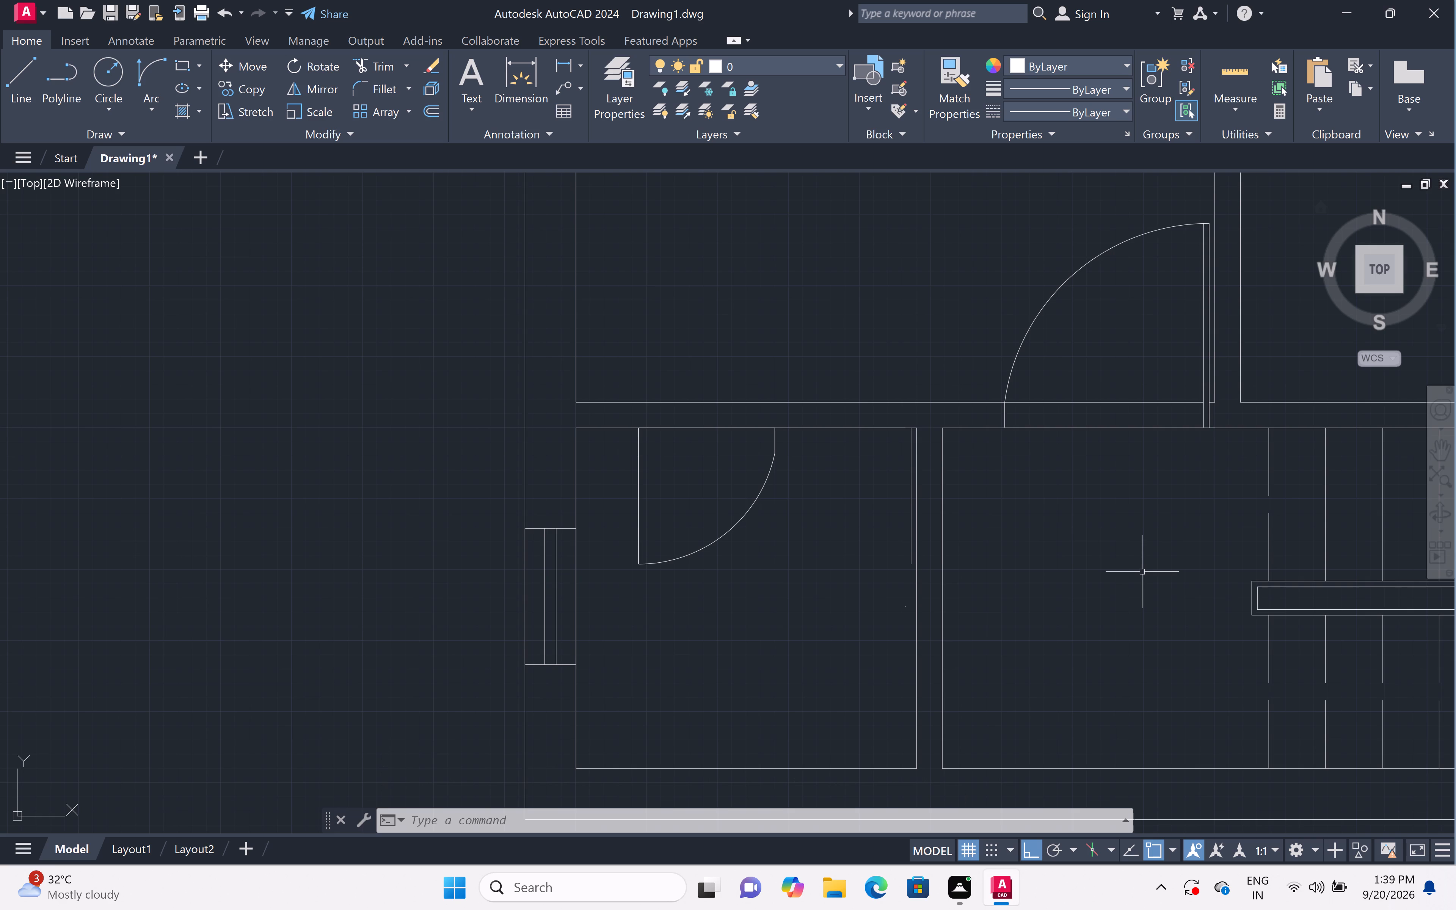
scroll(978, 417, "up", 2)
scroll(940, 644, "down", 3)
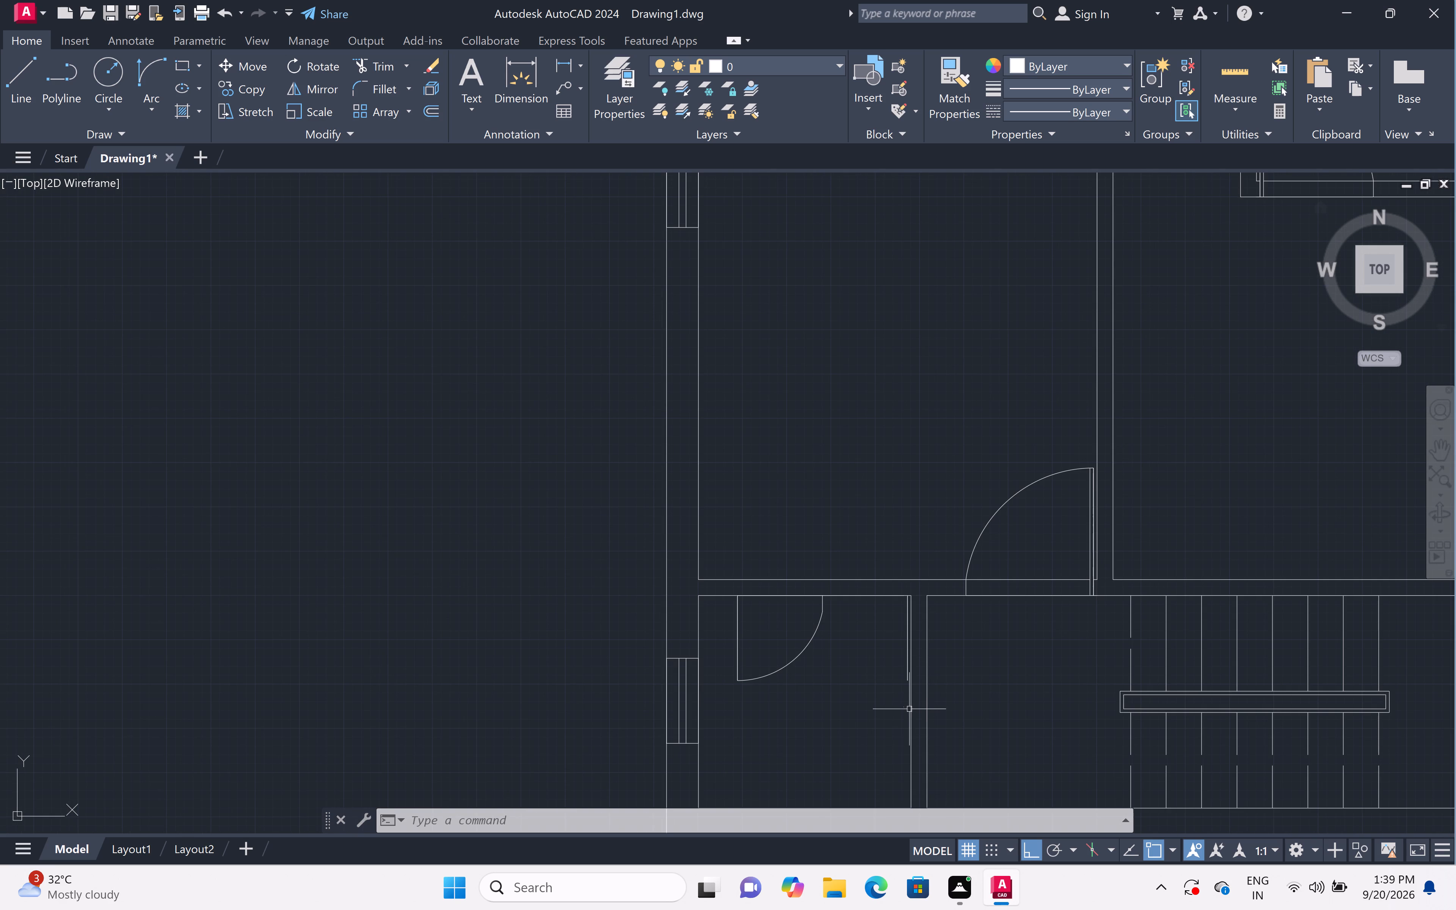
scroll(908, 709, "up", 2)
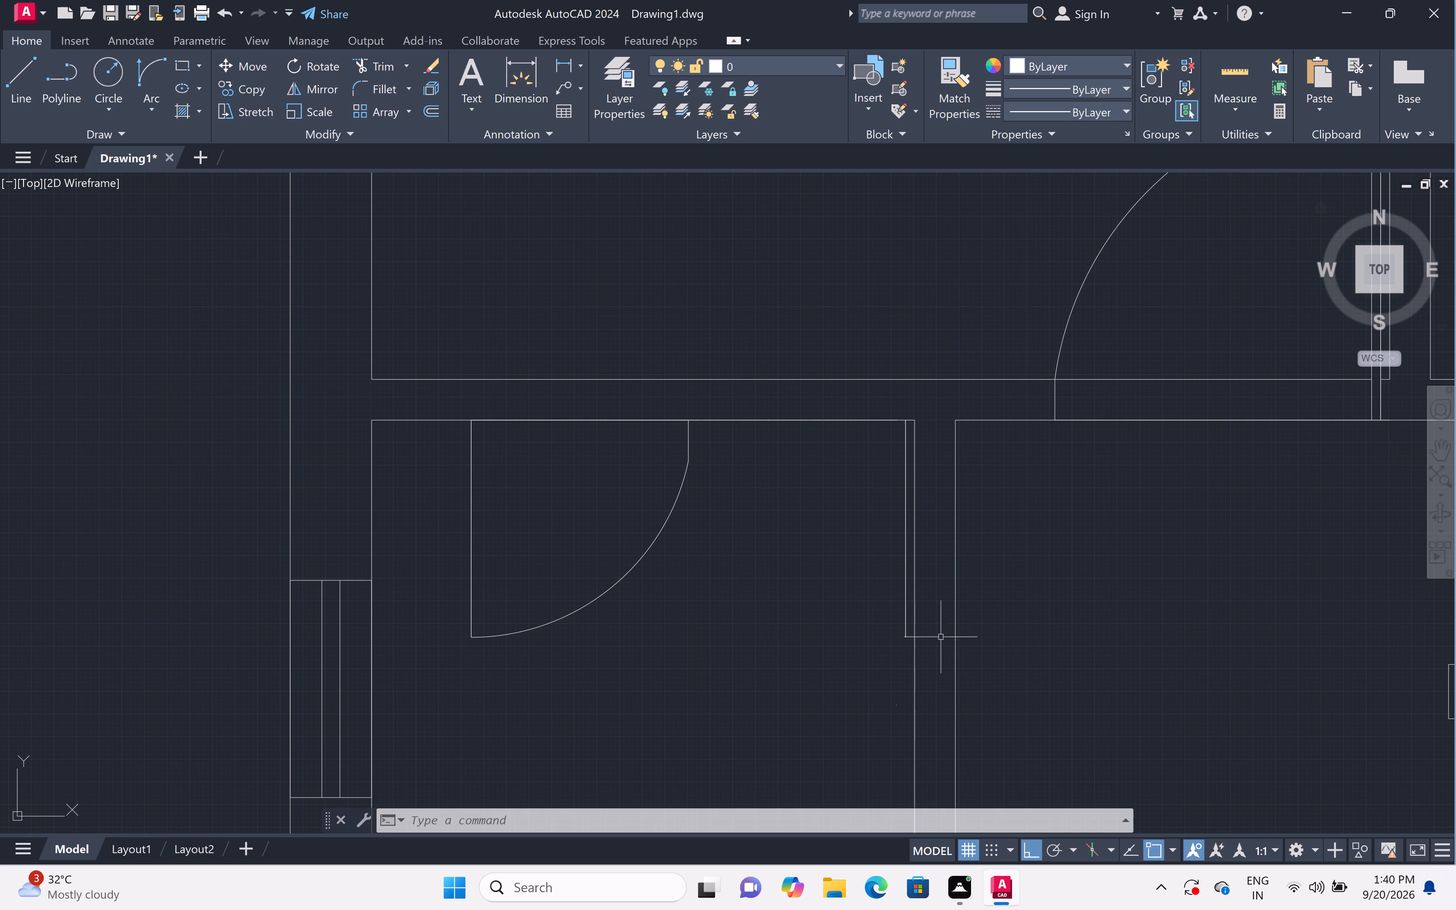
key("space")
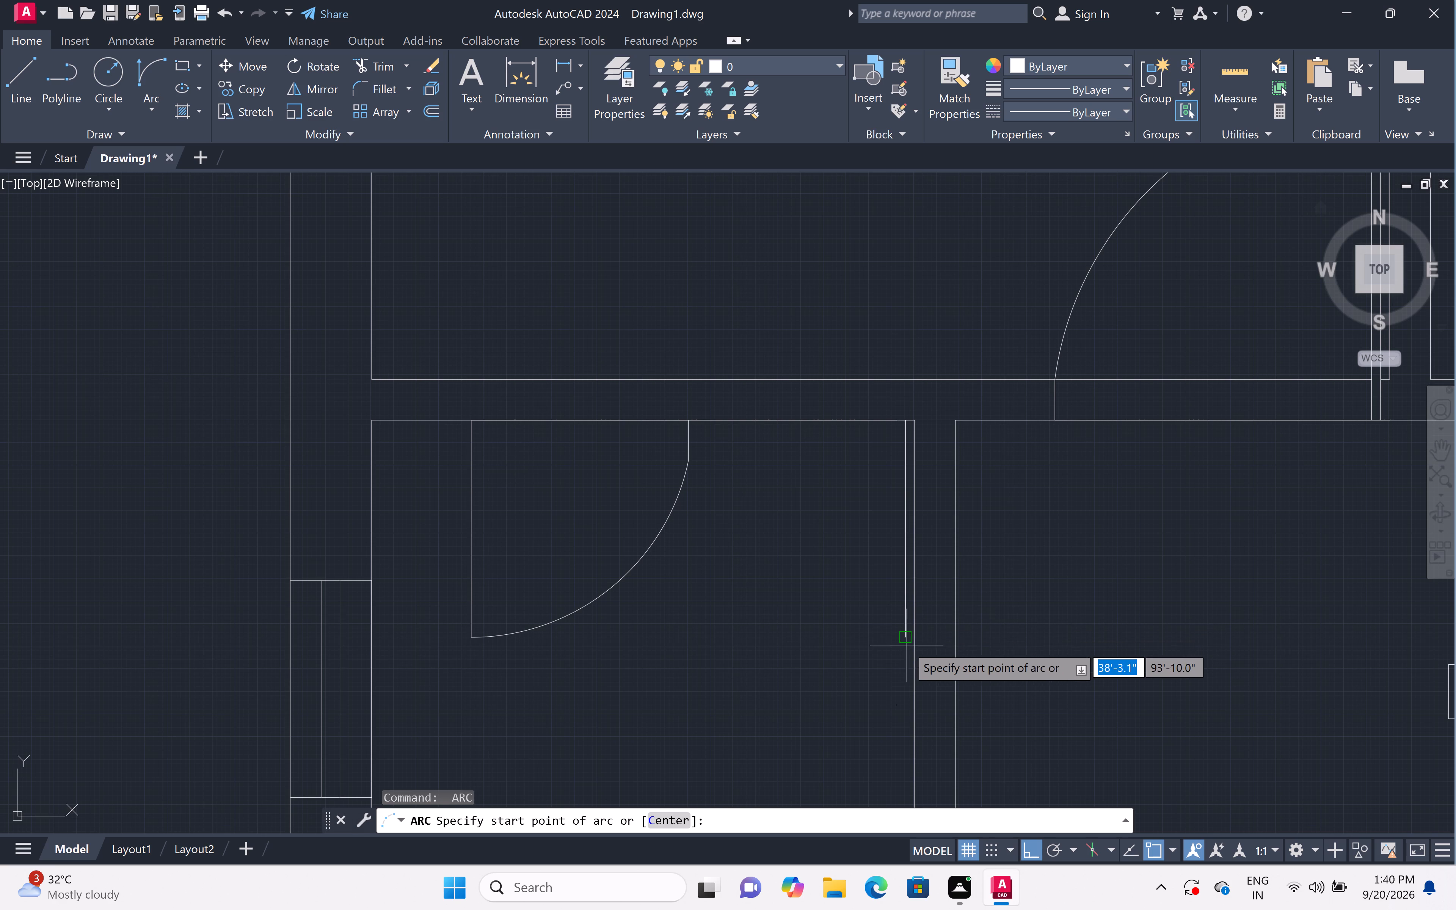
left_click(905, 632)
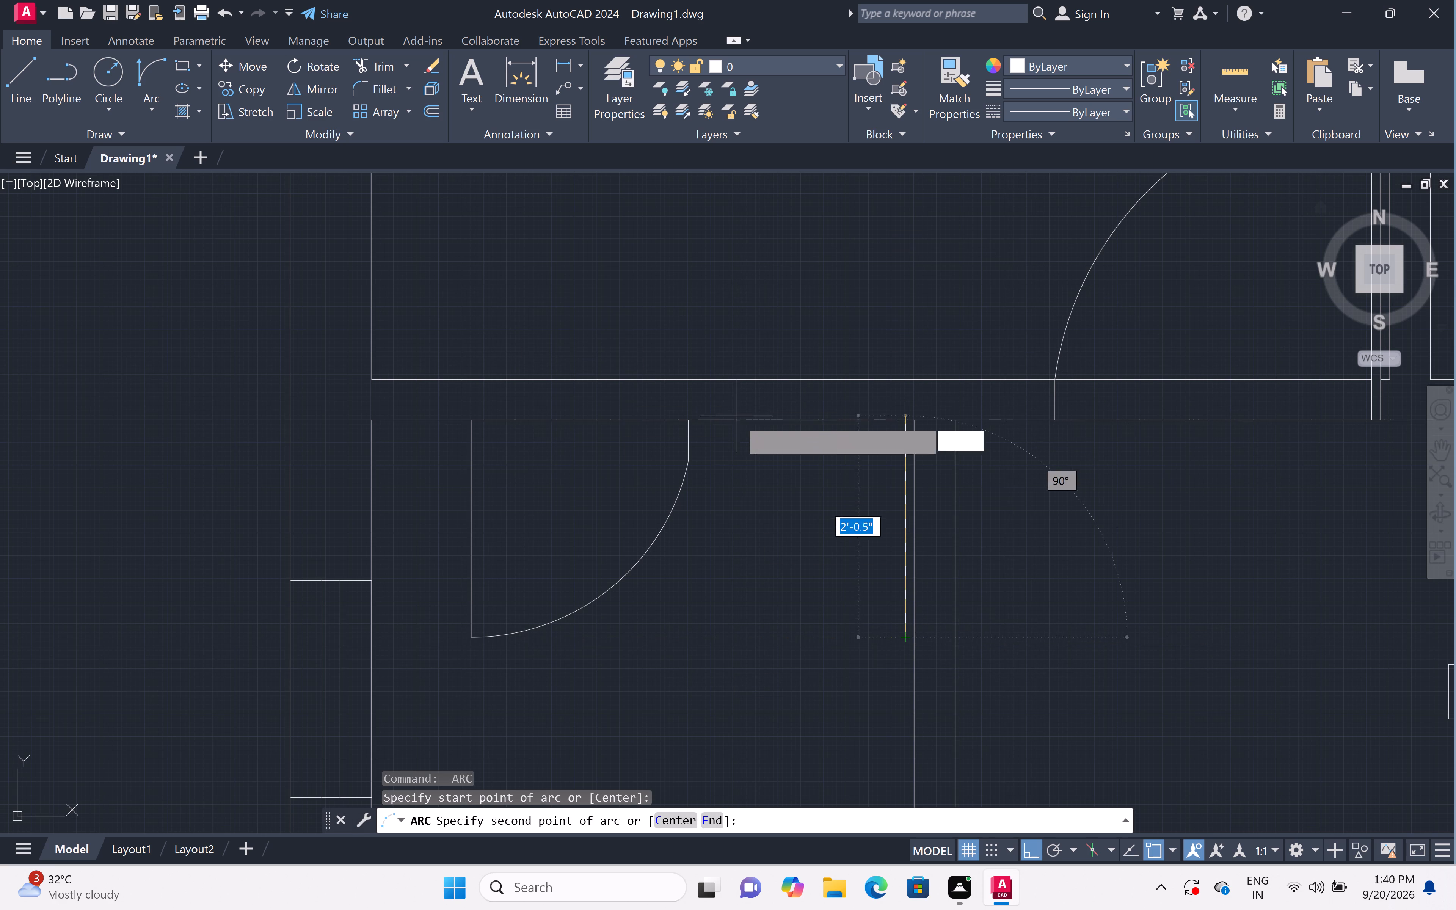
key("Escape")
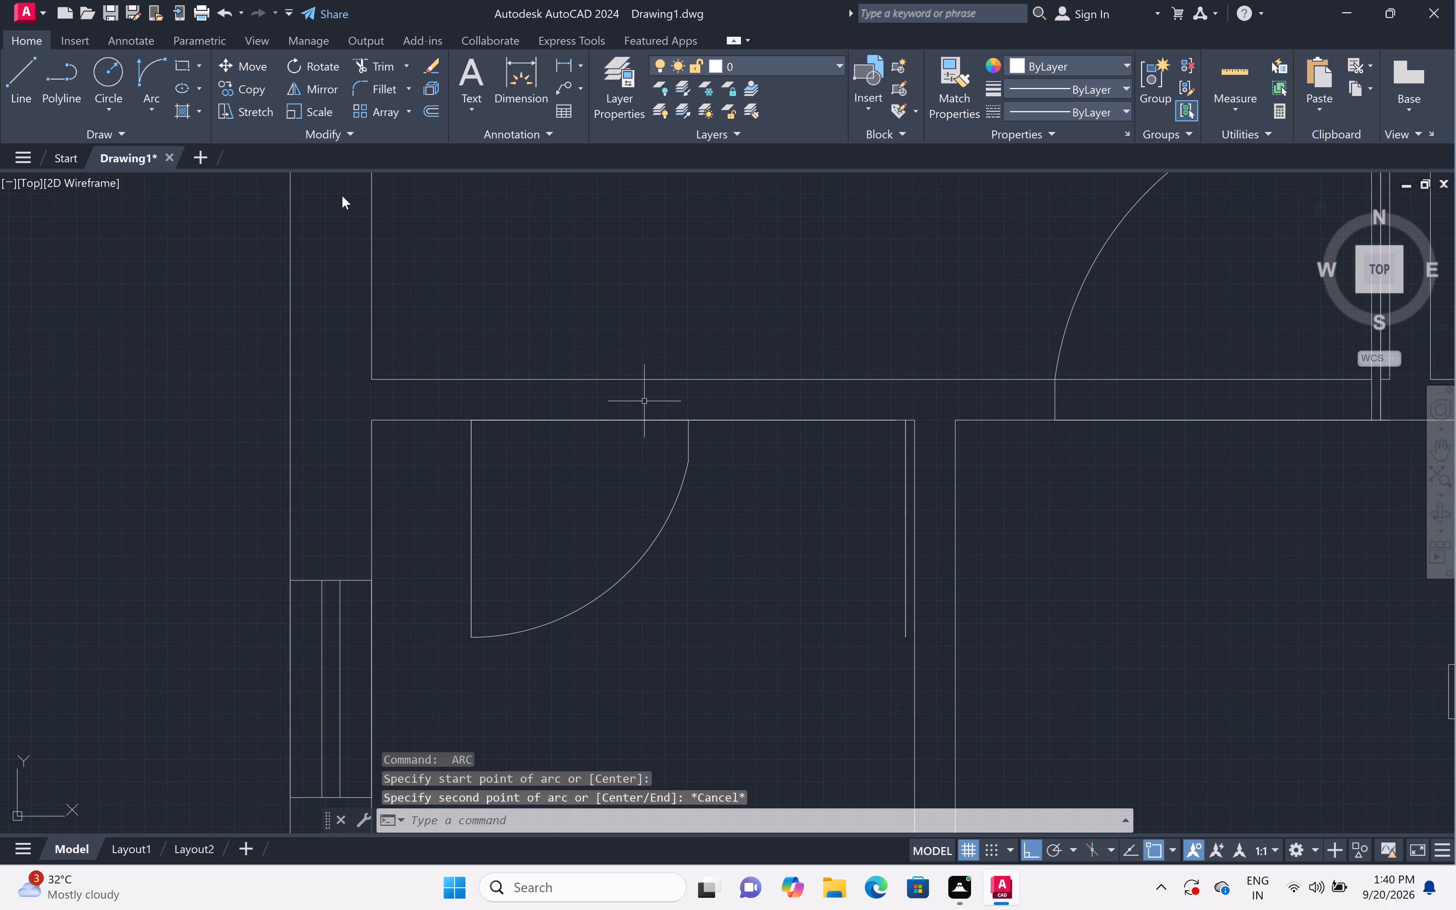
Draw a Start, End, Direction arc from the right leaf line's lower end to the 4.5" line's lower end, with a horizontal start tangent.
left_click(158, 104)
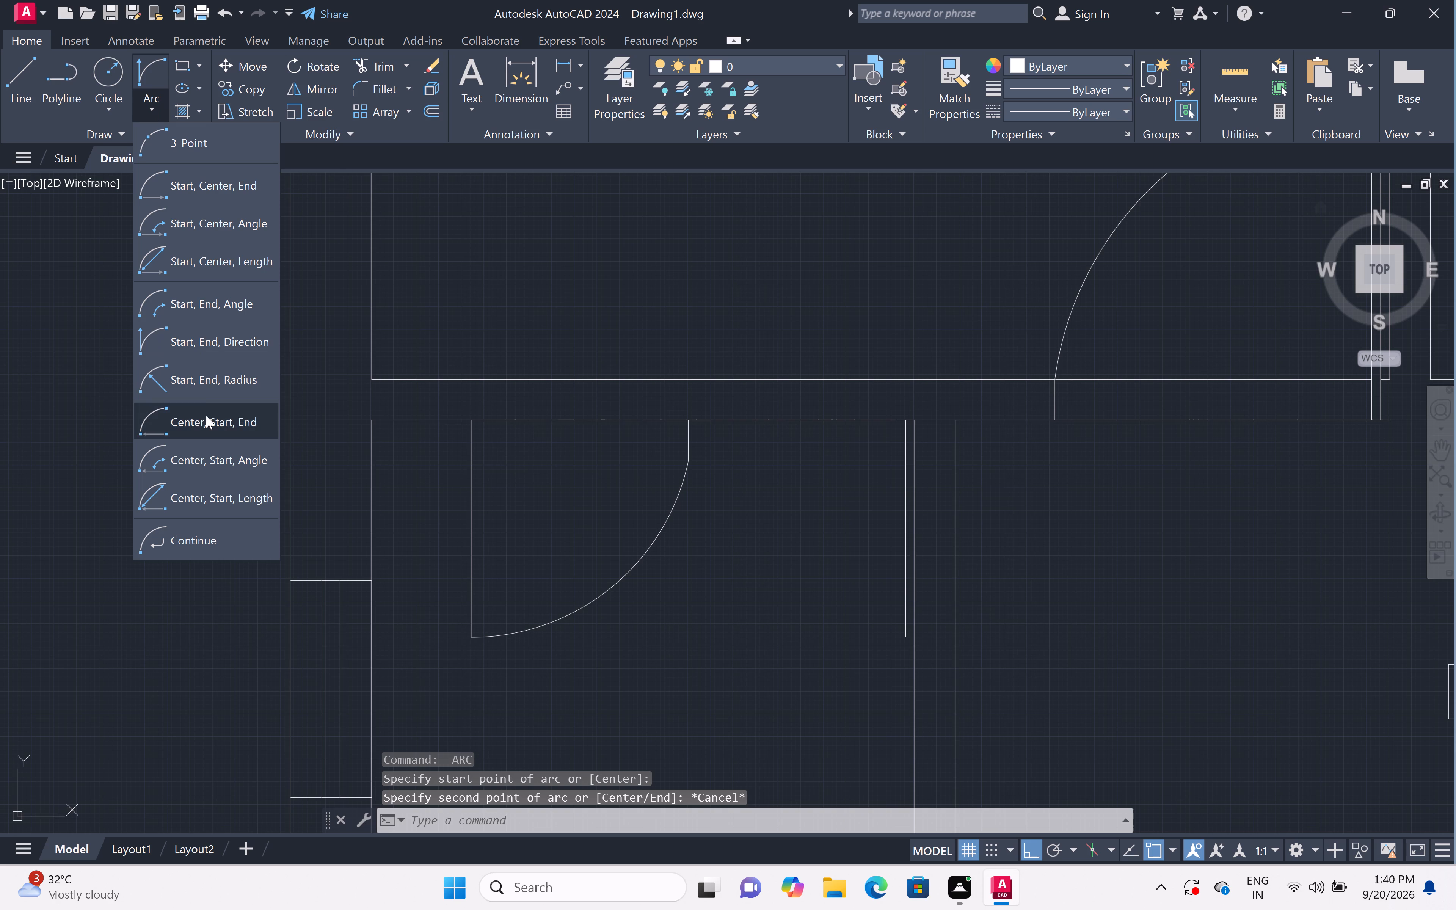
left_click(198, 341)
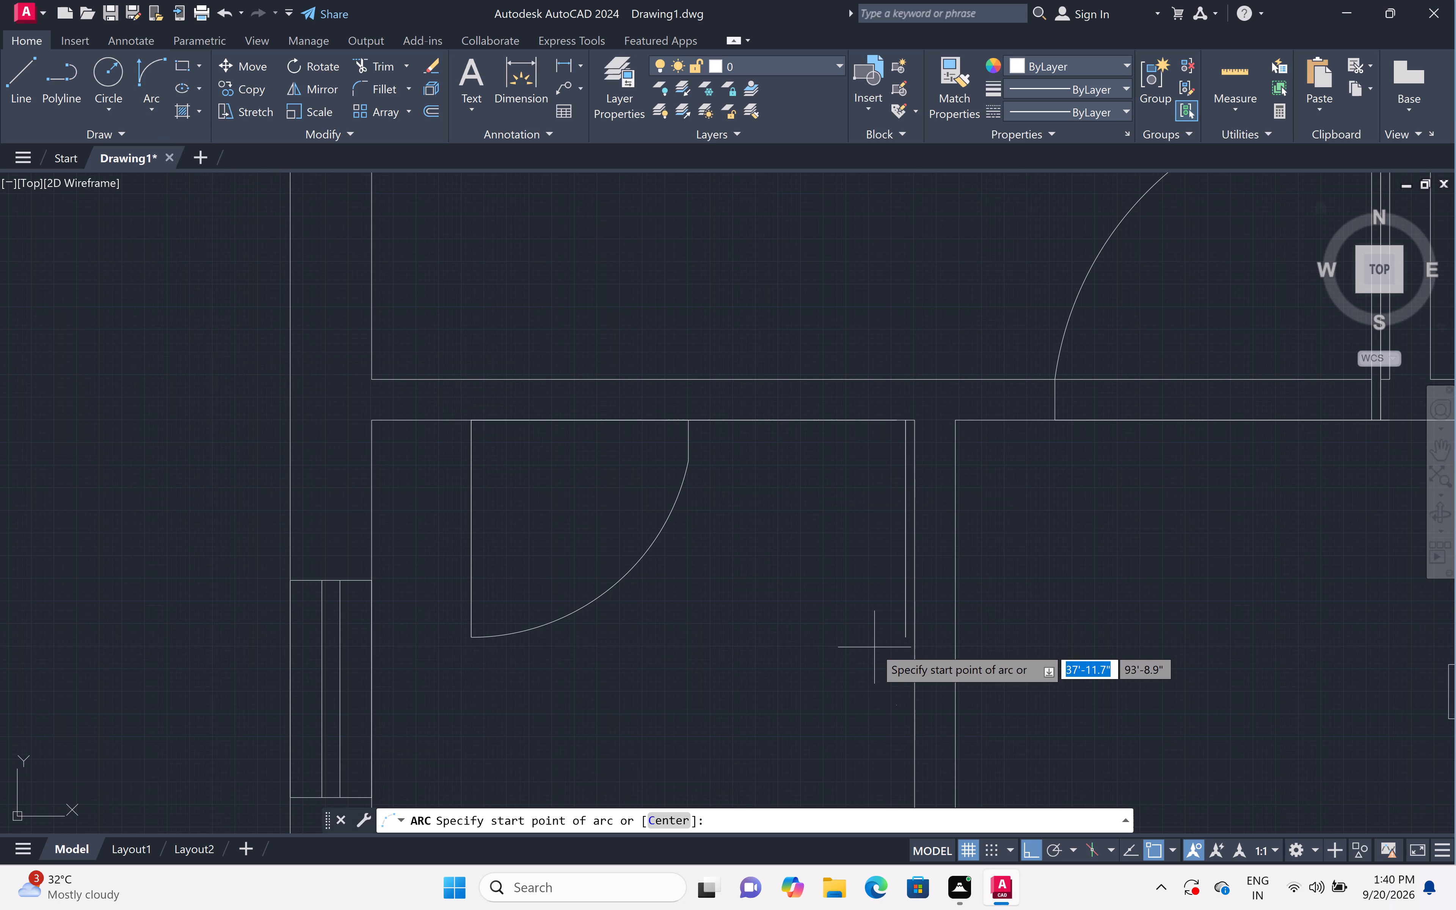
left_click(907, 643)
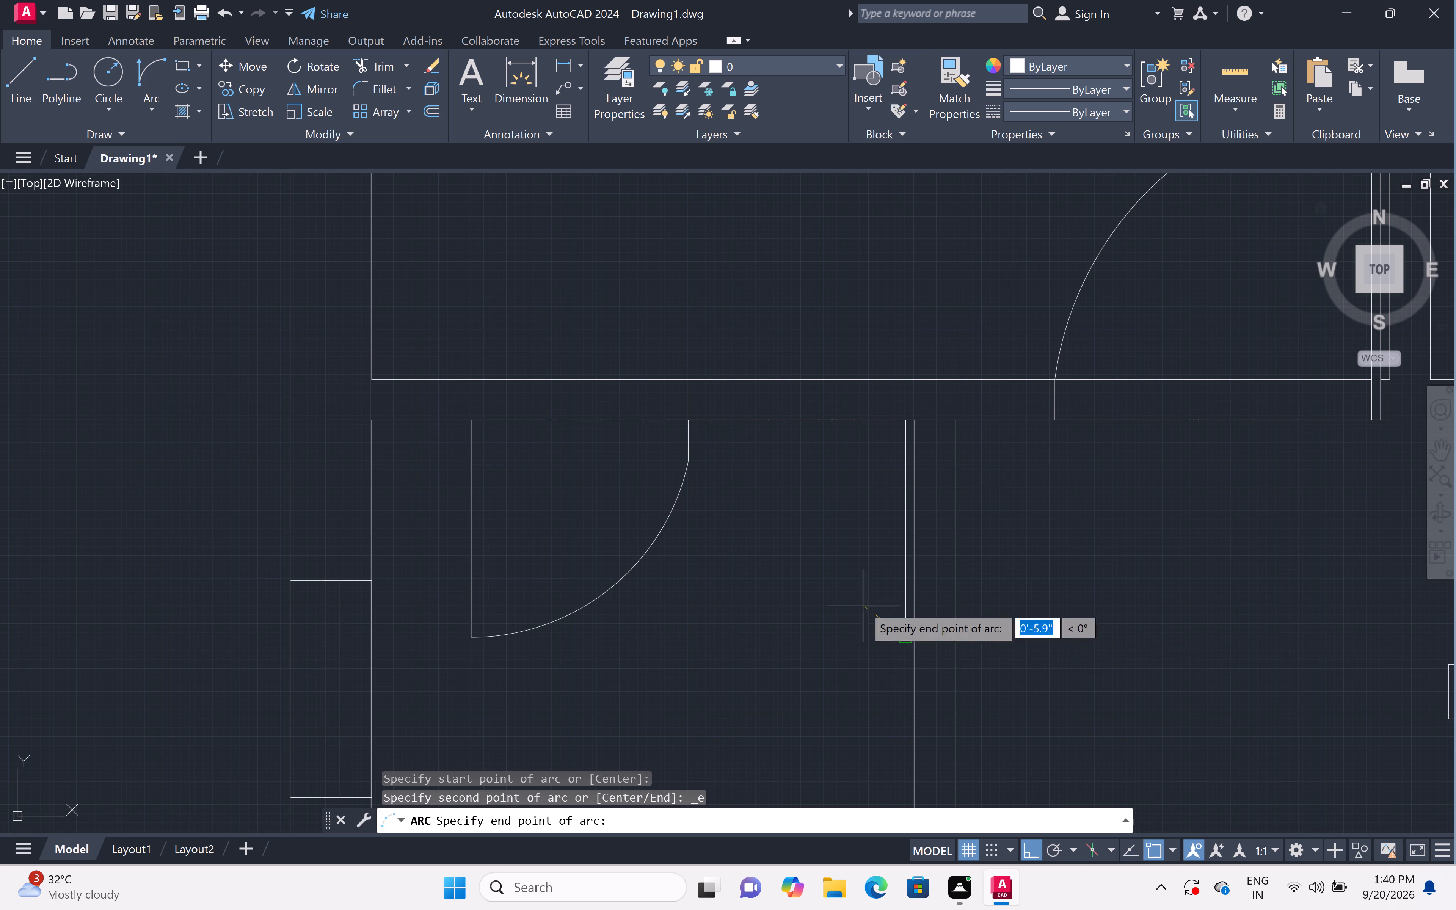
left_click(690, 464)
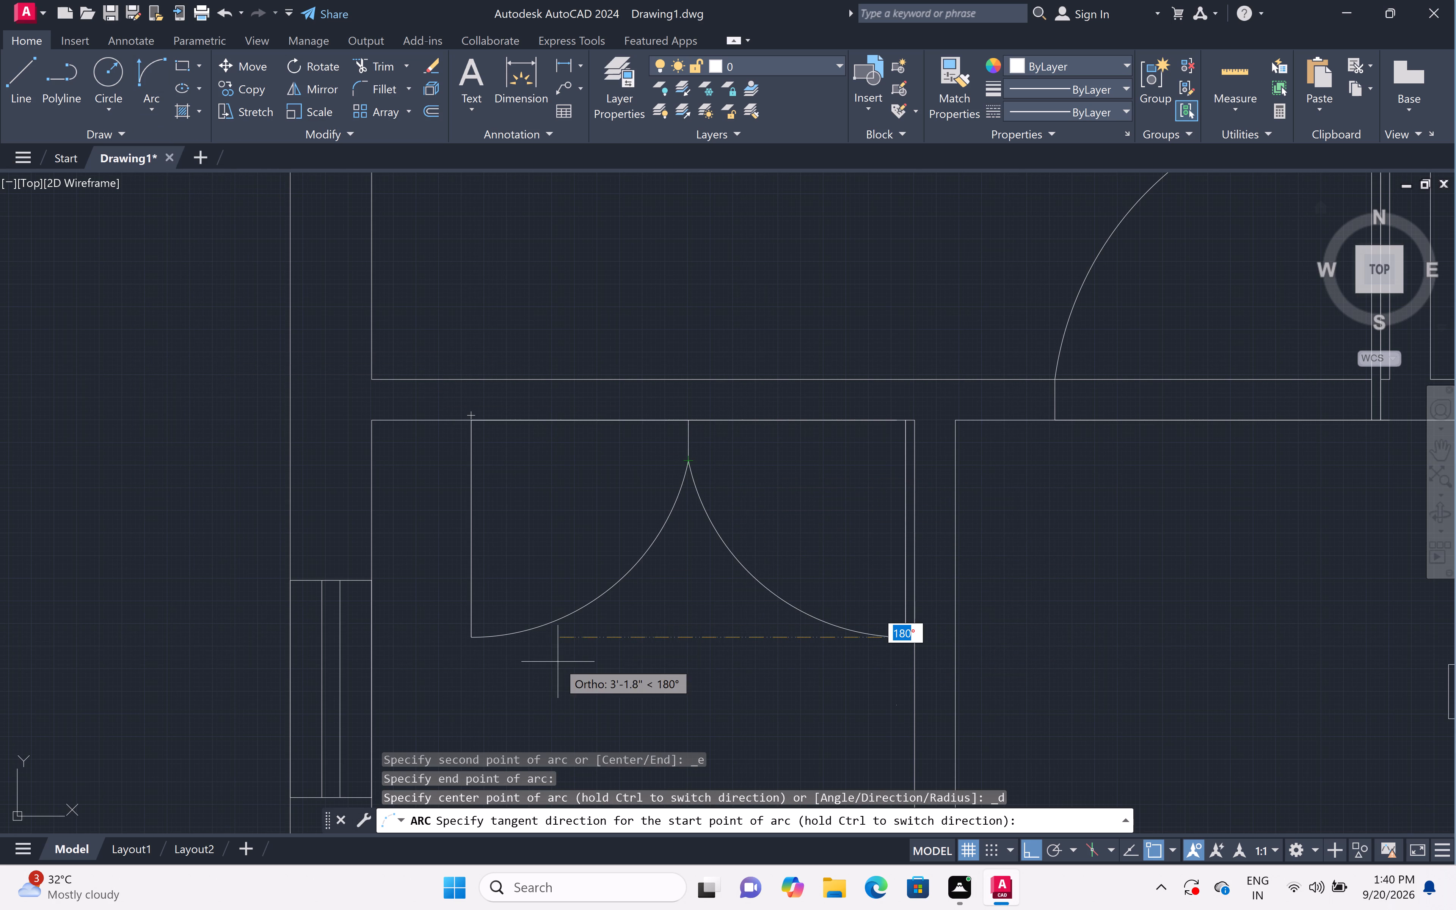
left_click(554, 665)
Offset the double door's right leaf line 1" inward, toward the centre of the opening.
scroll(554, 643, "down", 5)
scroll(552, 616, "up", 3)
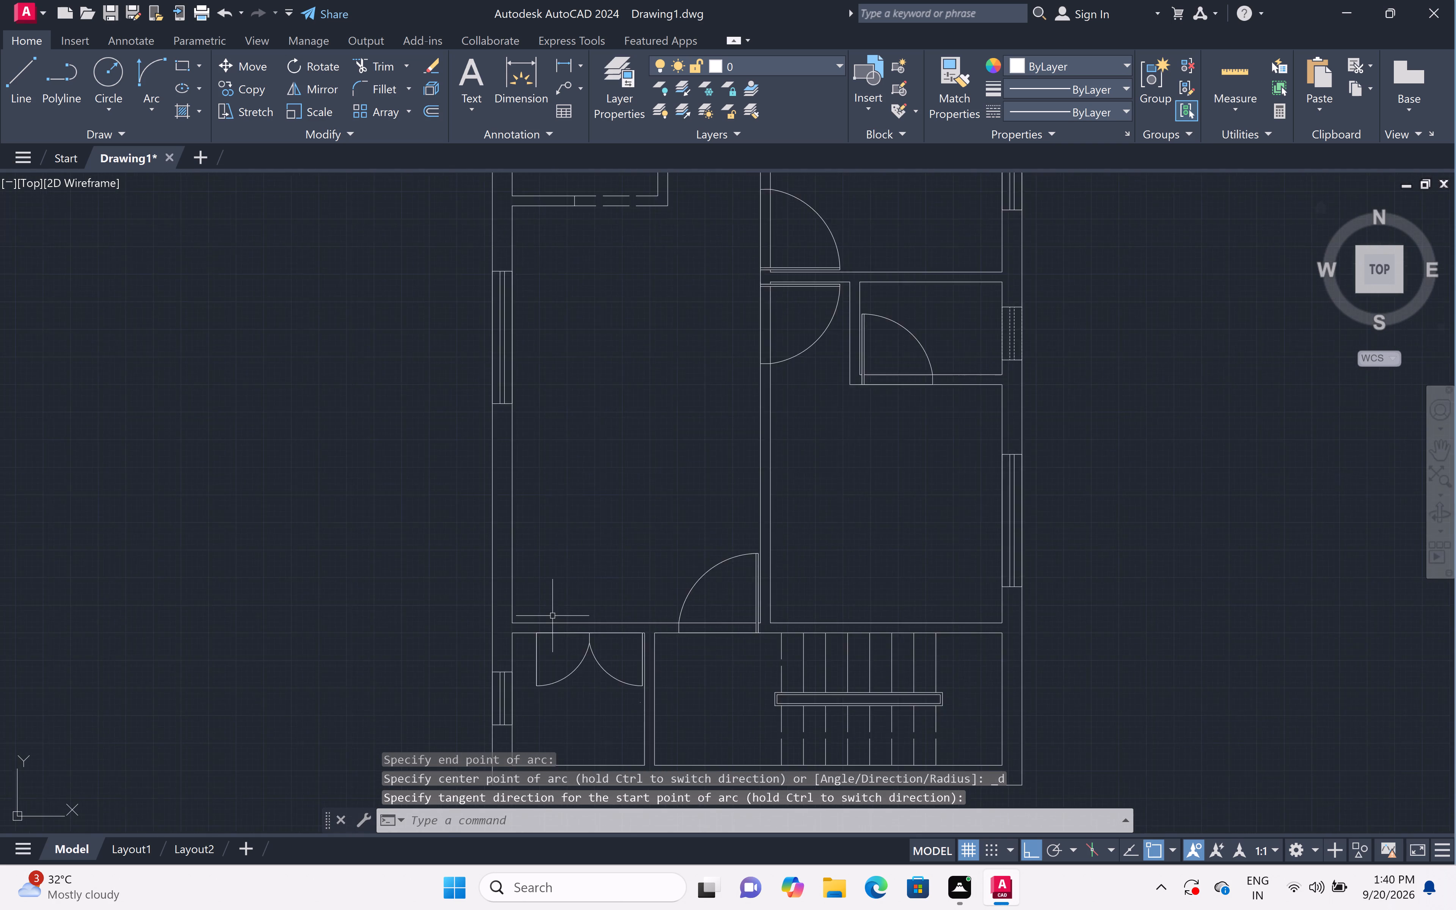
scroll(552, 616, "up", 1)
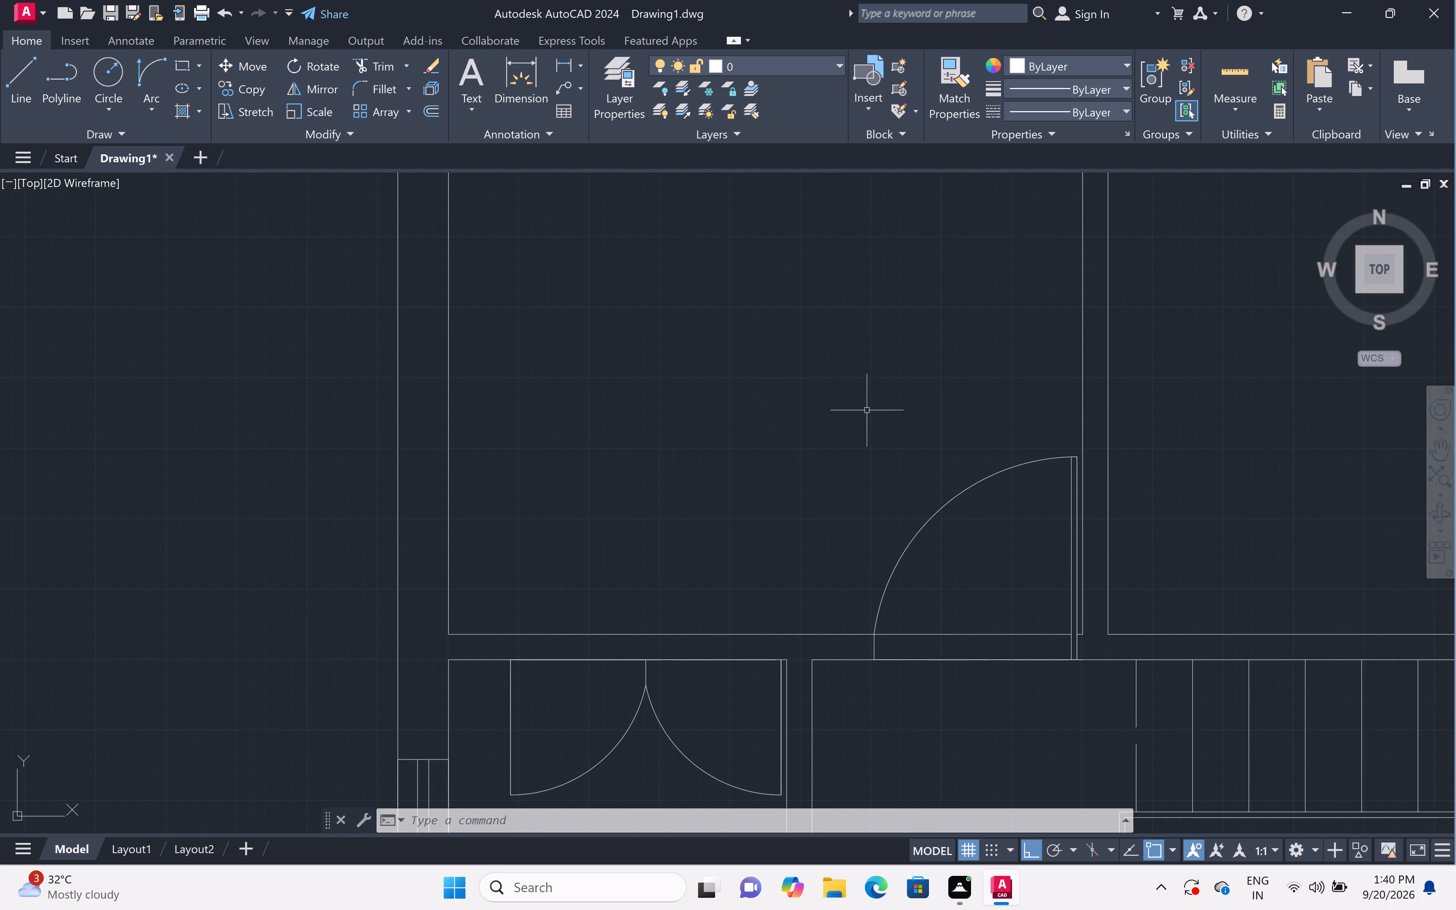
scroll(867, 410, "down", 5)
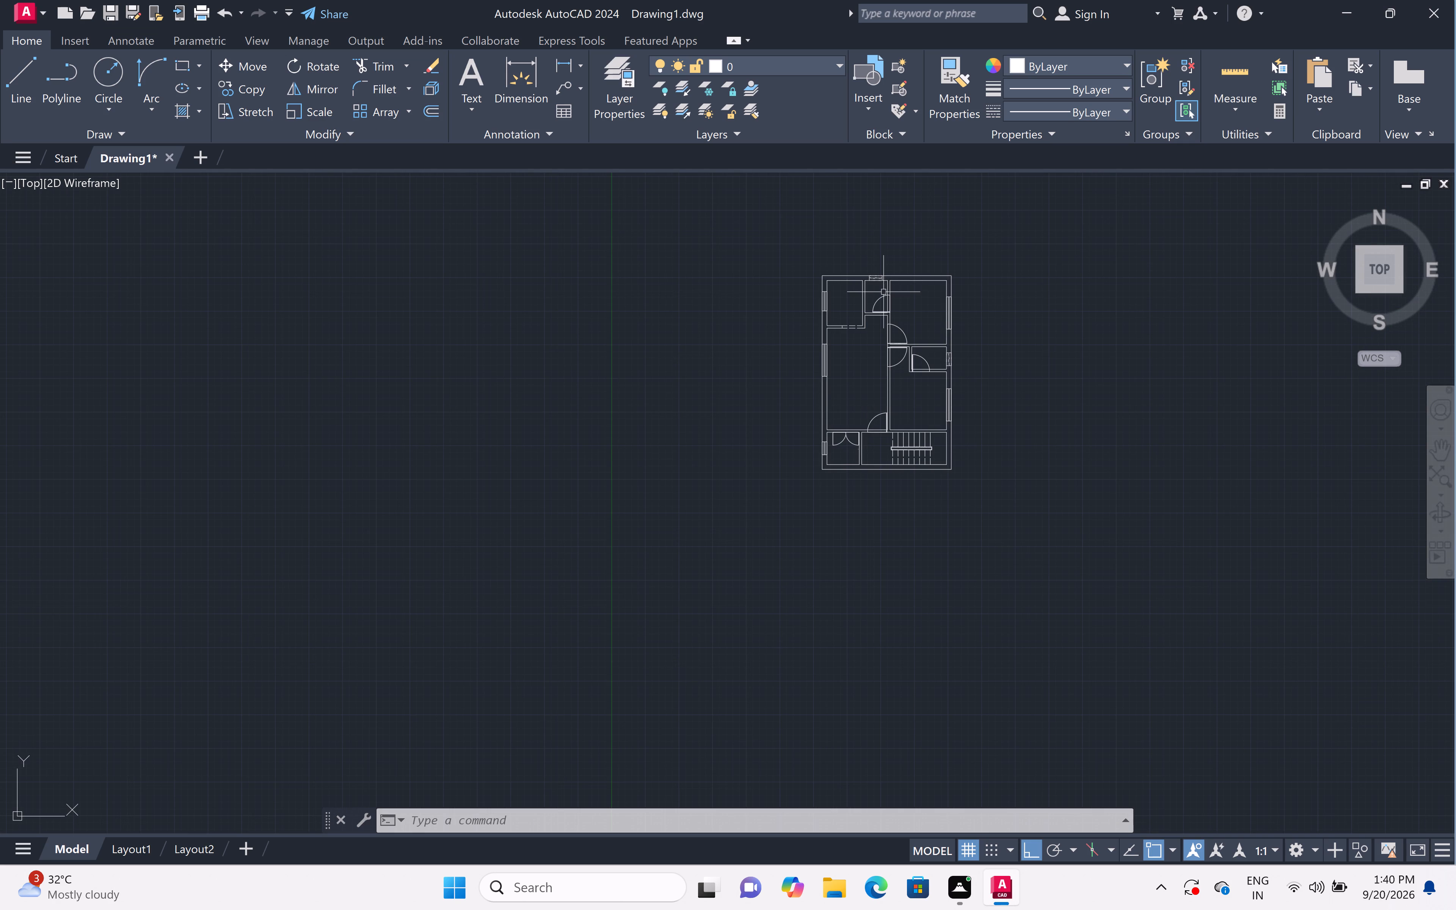
scroll(881, 301, "up", 4)
scroll(881, 302, "down", 2)
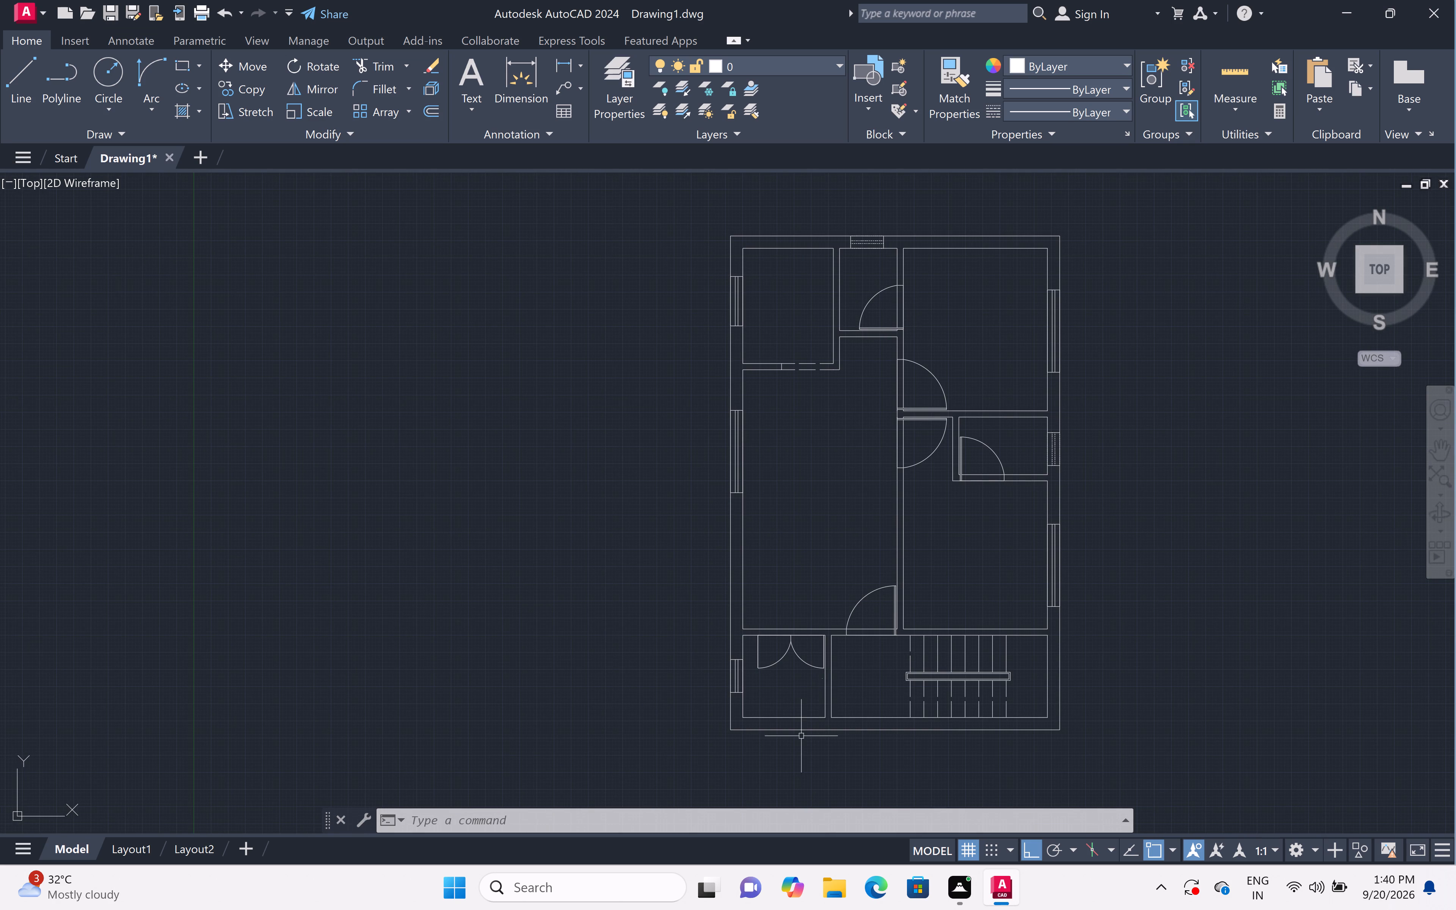
scroll(791, 682, "up", 3)
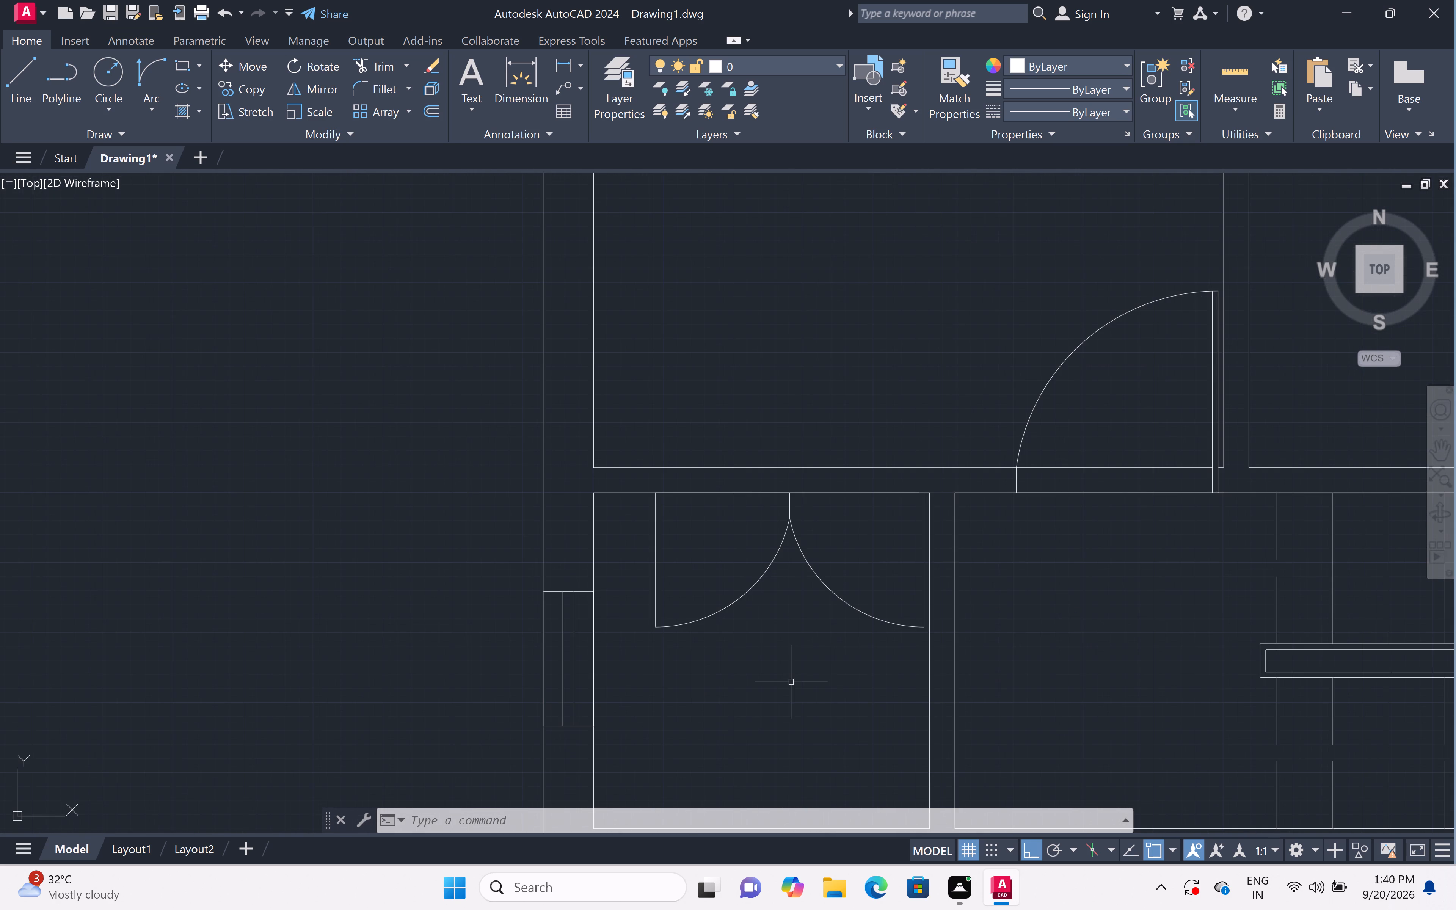
type("off 1")
key("shift+quotedbl")
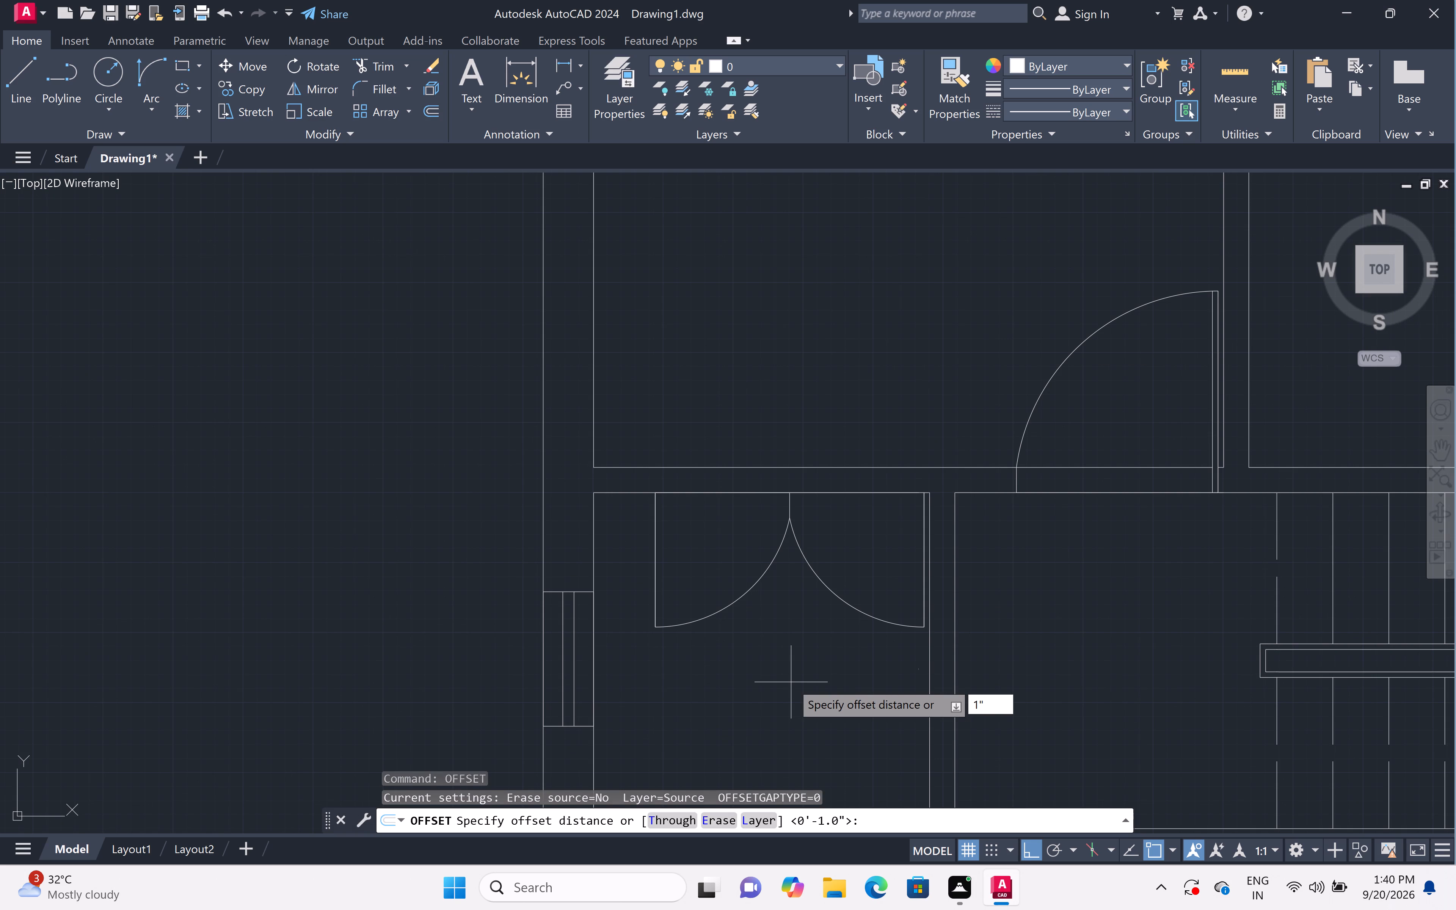
key("space")
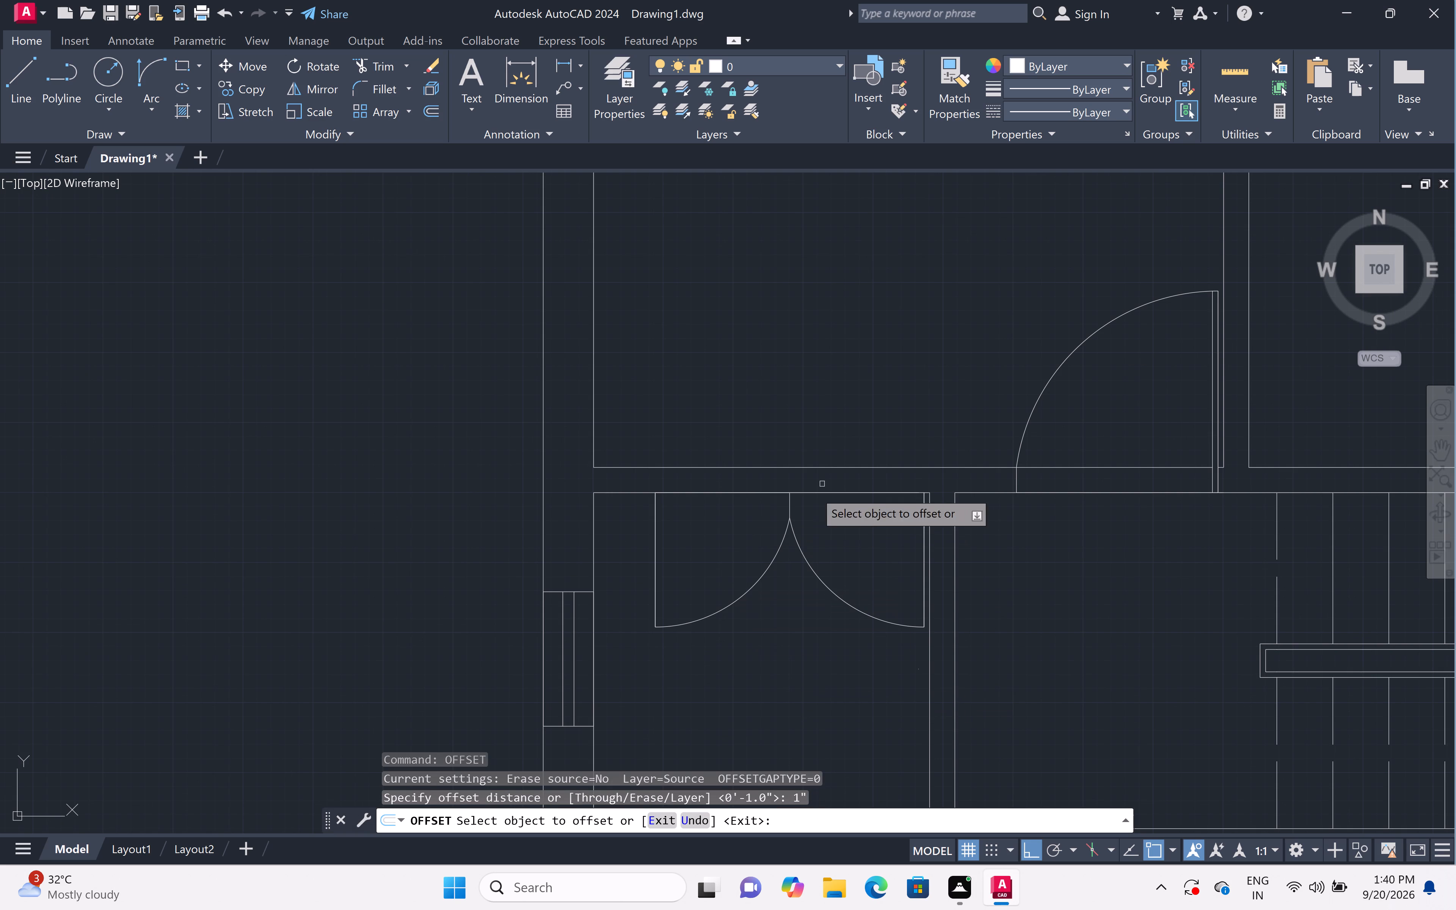
scroll(842, 521, "up", 1)
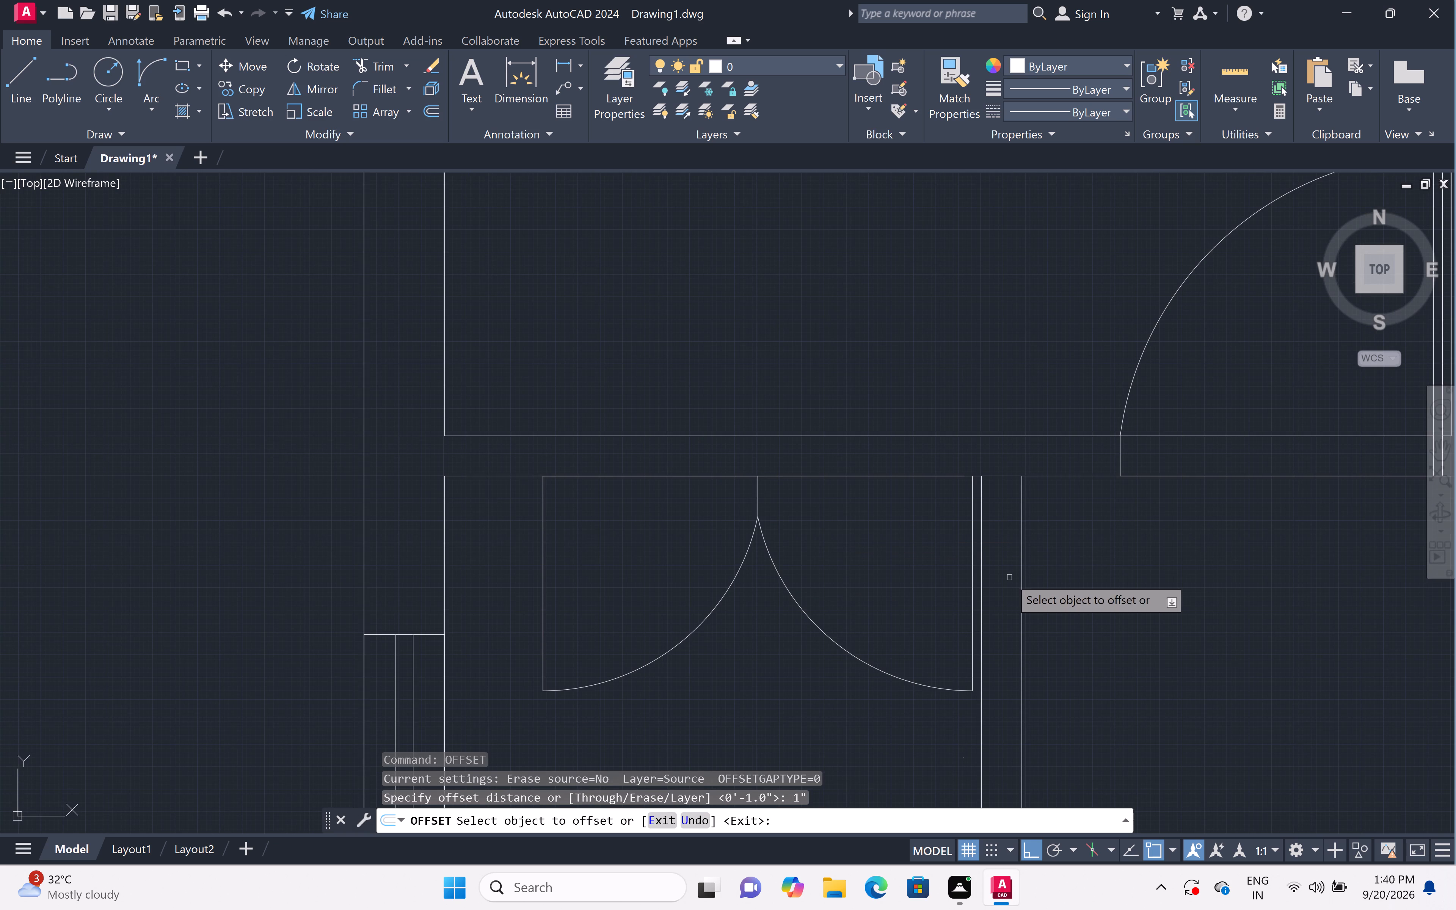
scroll(917, 628, "up", 1)
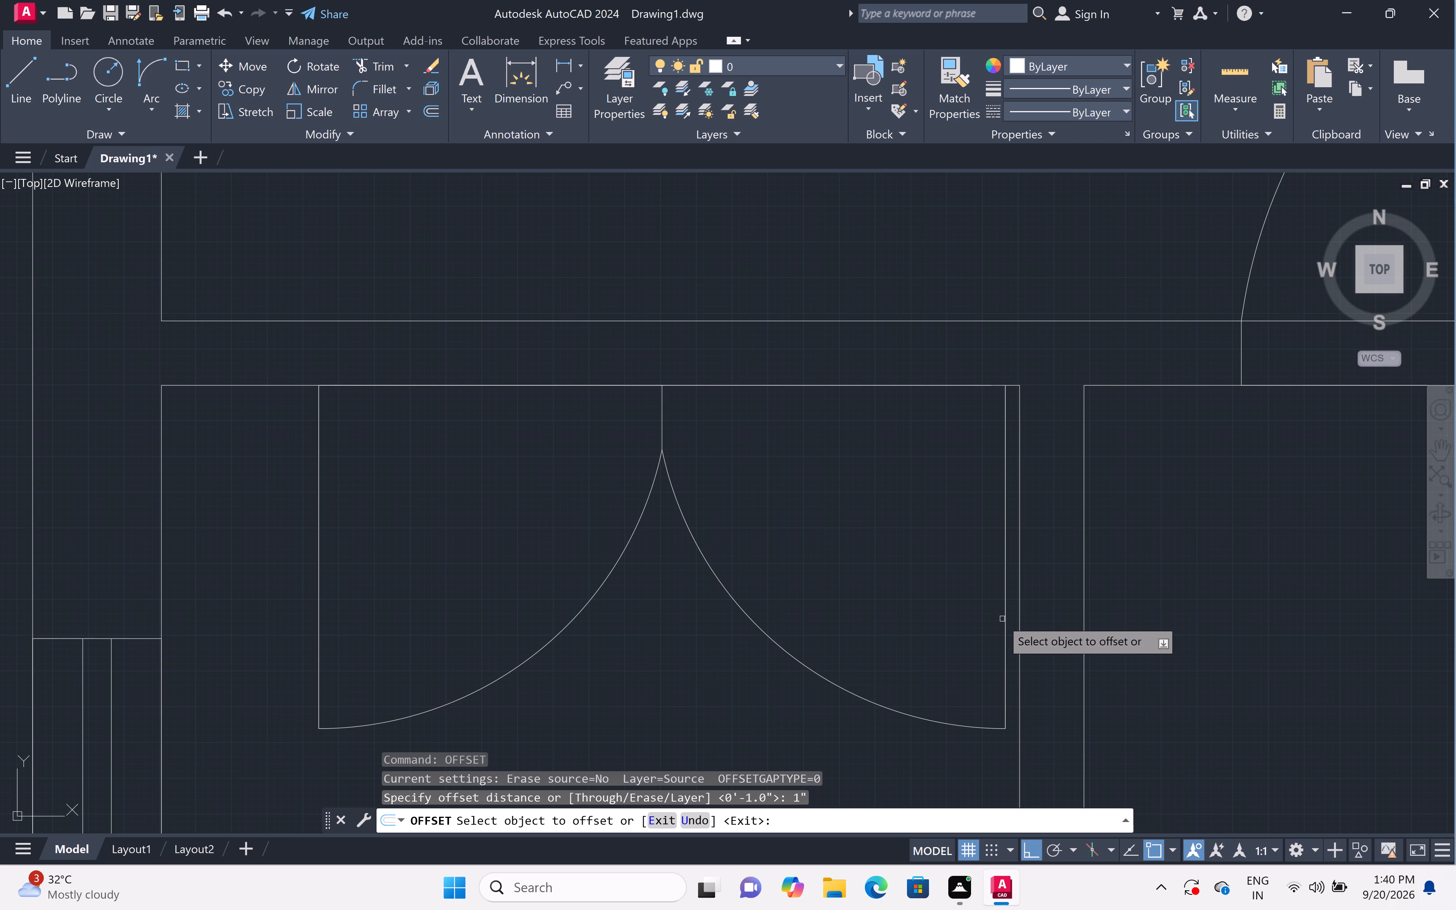
left_click(1003, 620)
left_click(908, 618)
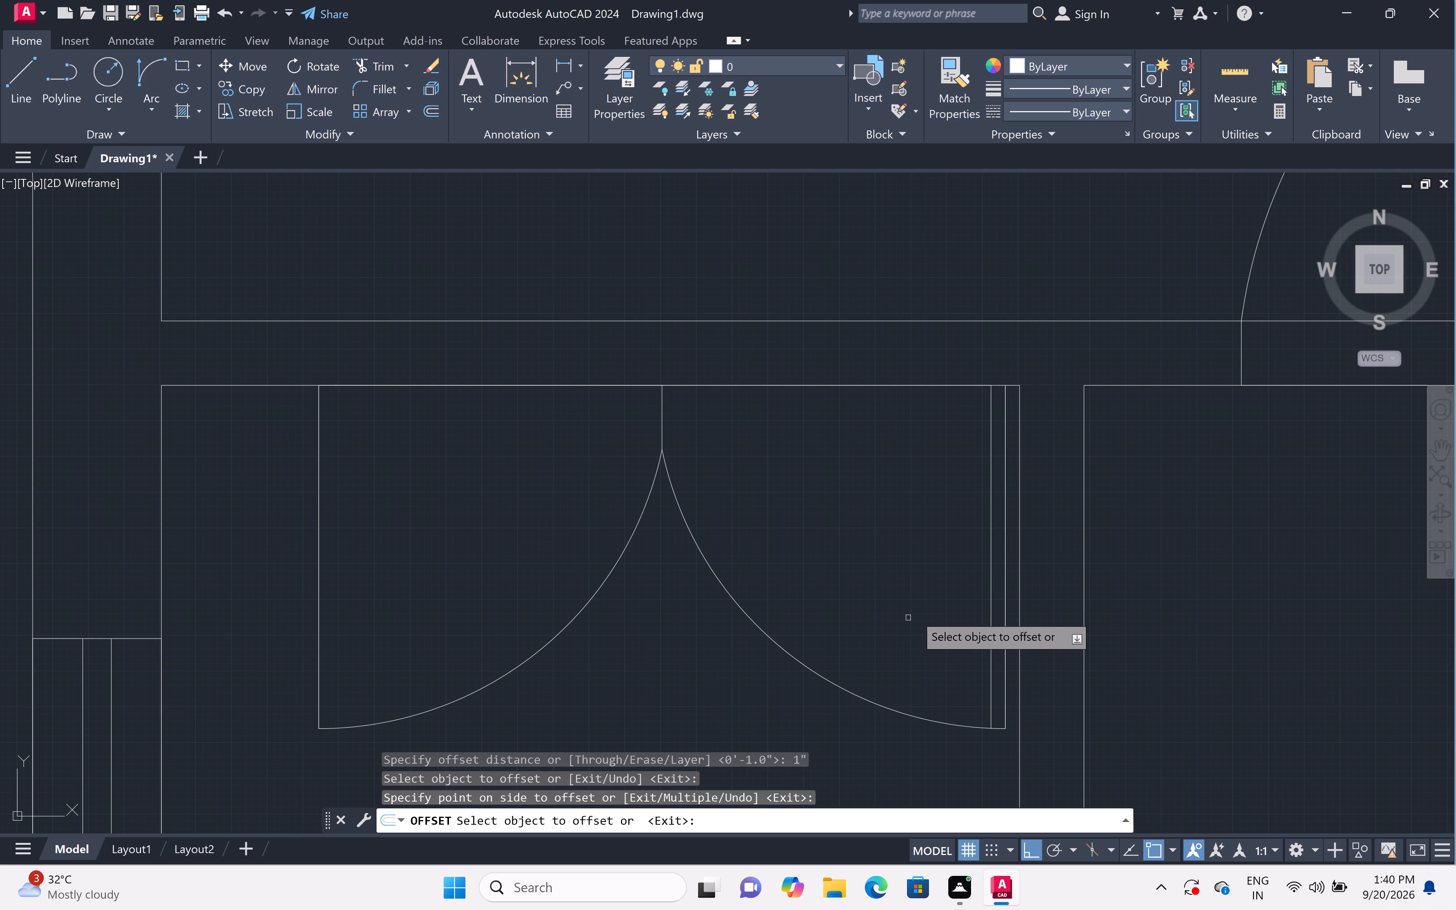
Offset the double door's left leaf line 1" inward, using the same offset distance.
scroll(924, 609, "down", 3)
scroll(666, 601, "up", 3)
scroll(717, 597, "down", 2)
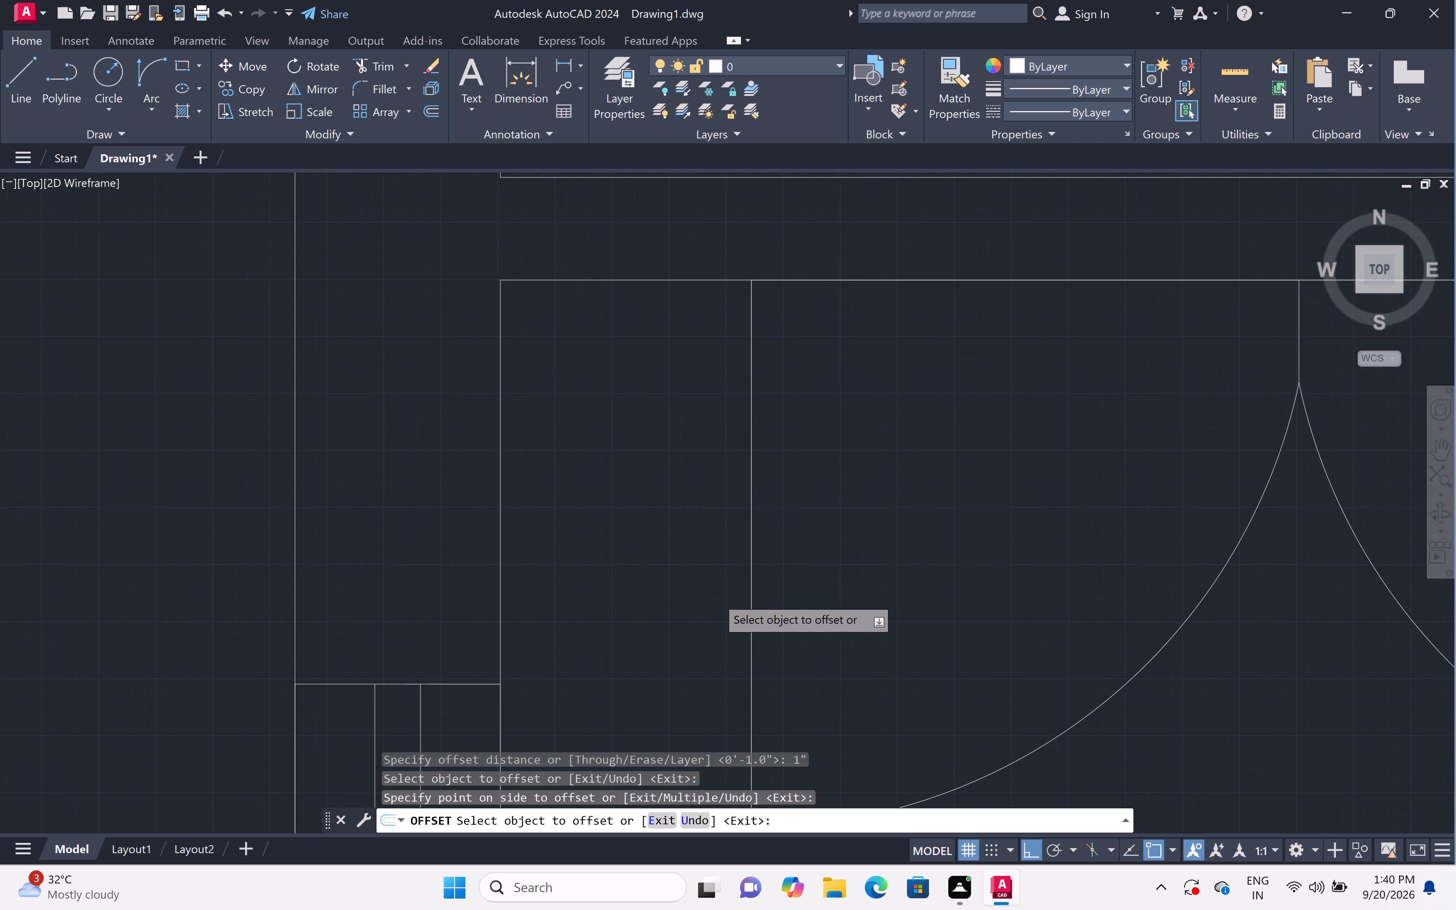
left_click(731, 601)
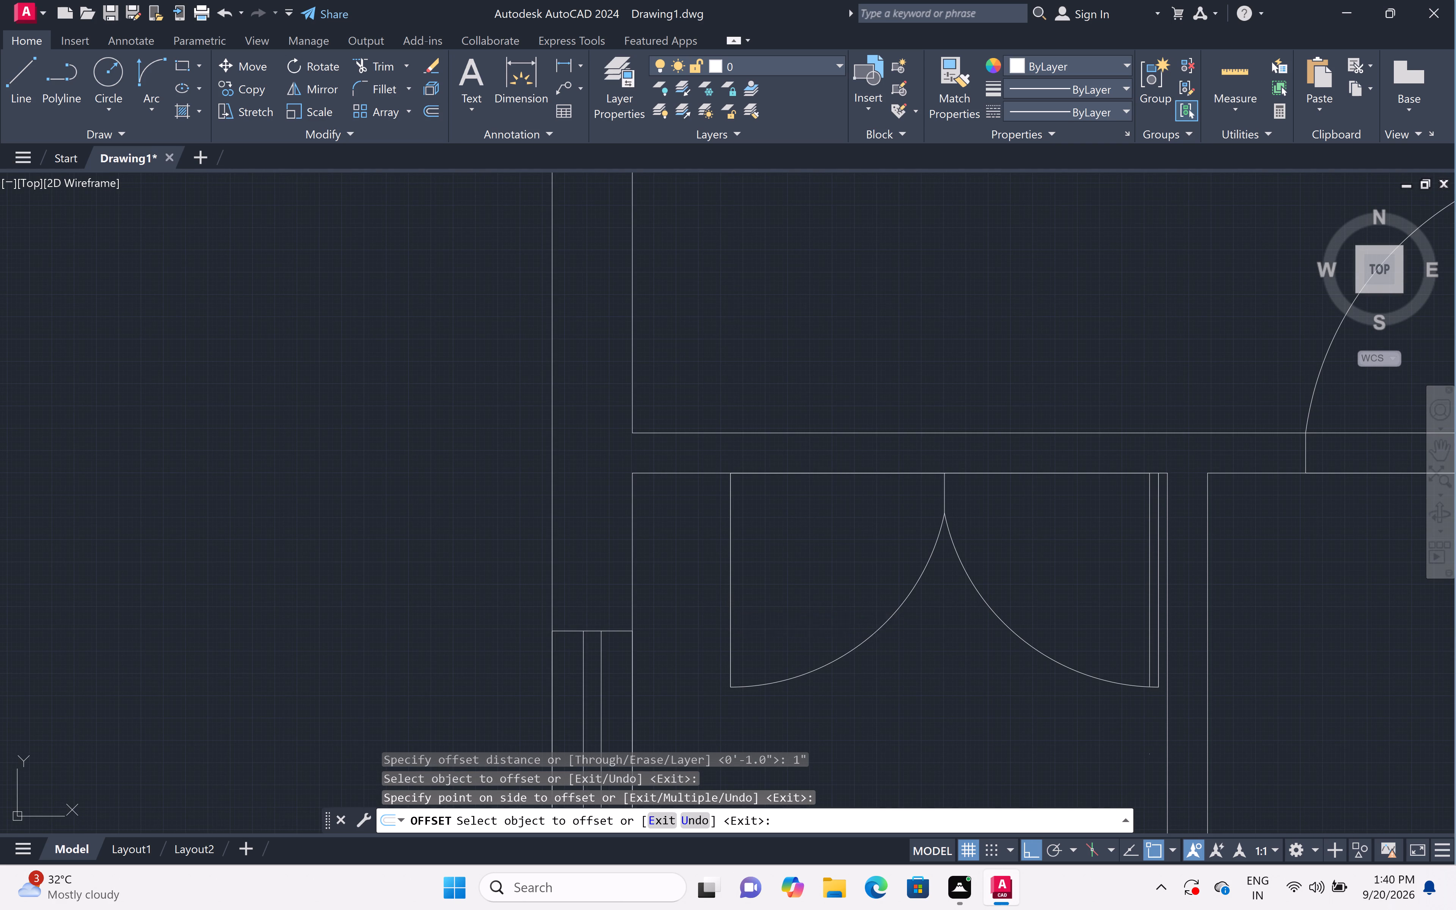
left_click(810, 595)
key("Escape")
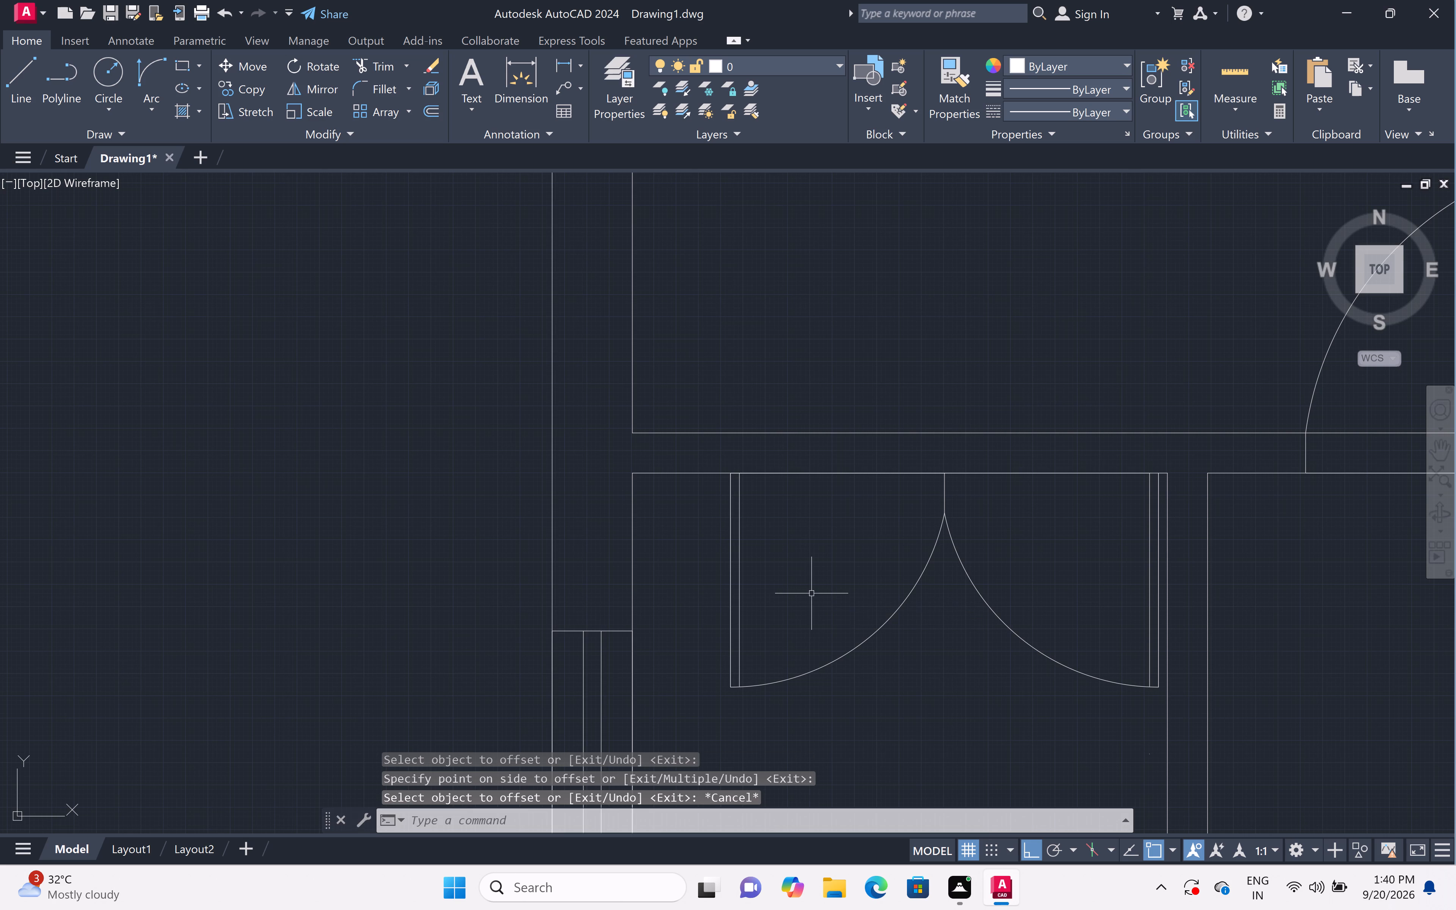
Trim the wall line crossing the single-leaf door opening at the bottom of the large middle-left room.
scroll(798, 579, "down", 6)
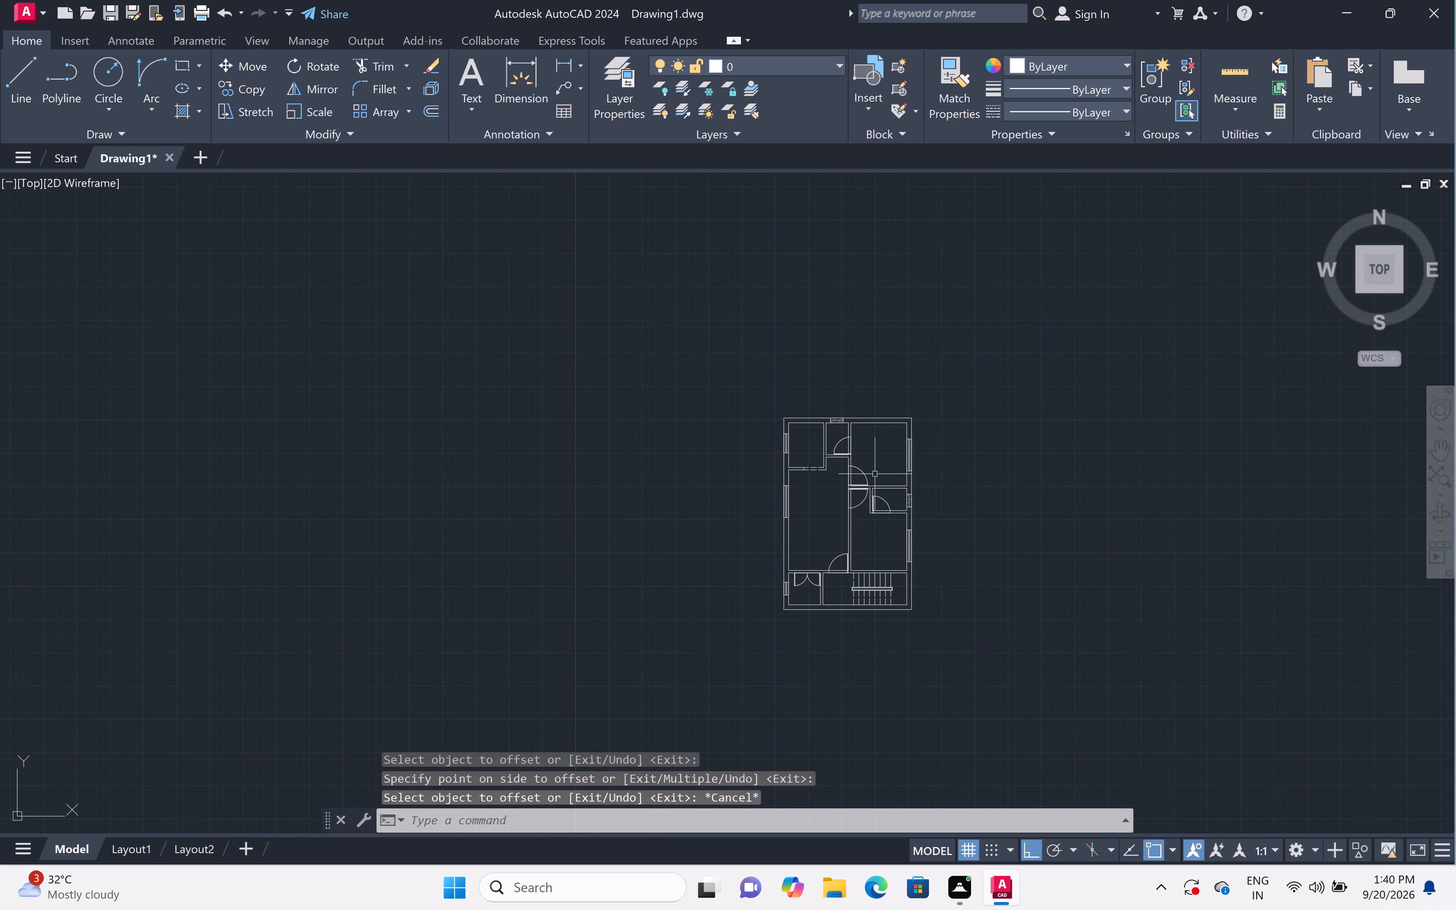
scroll(888, 475, "up", 3)
scroll(888, 475, "down", 1)
scroll(853, 714, "up", 1)
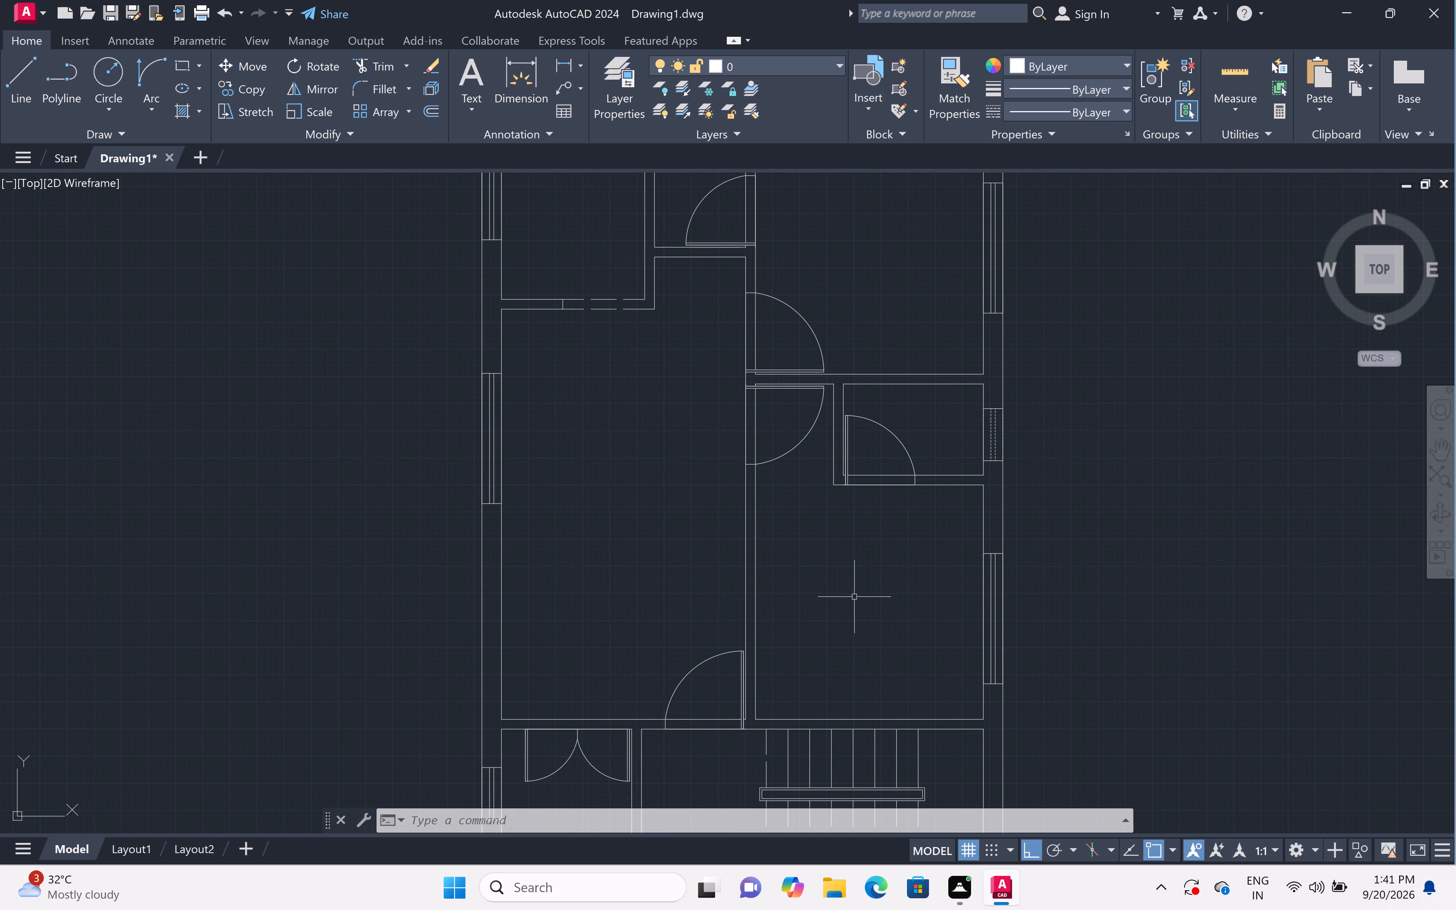
type("tr")
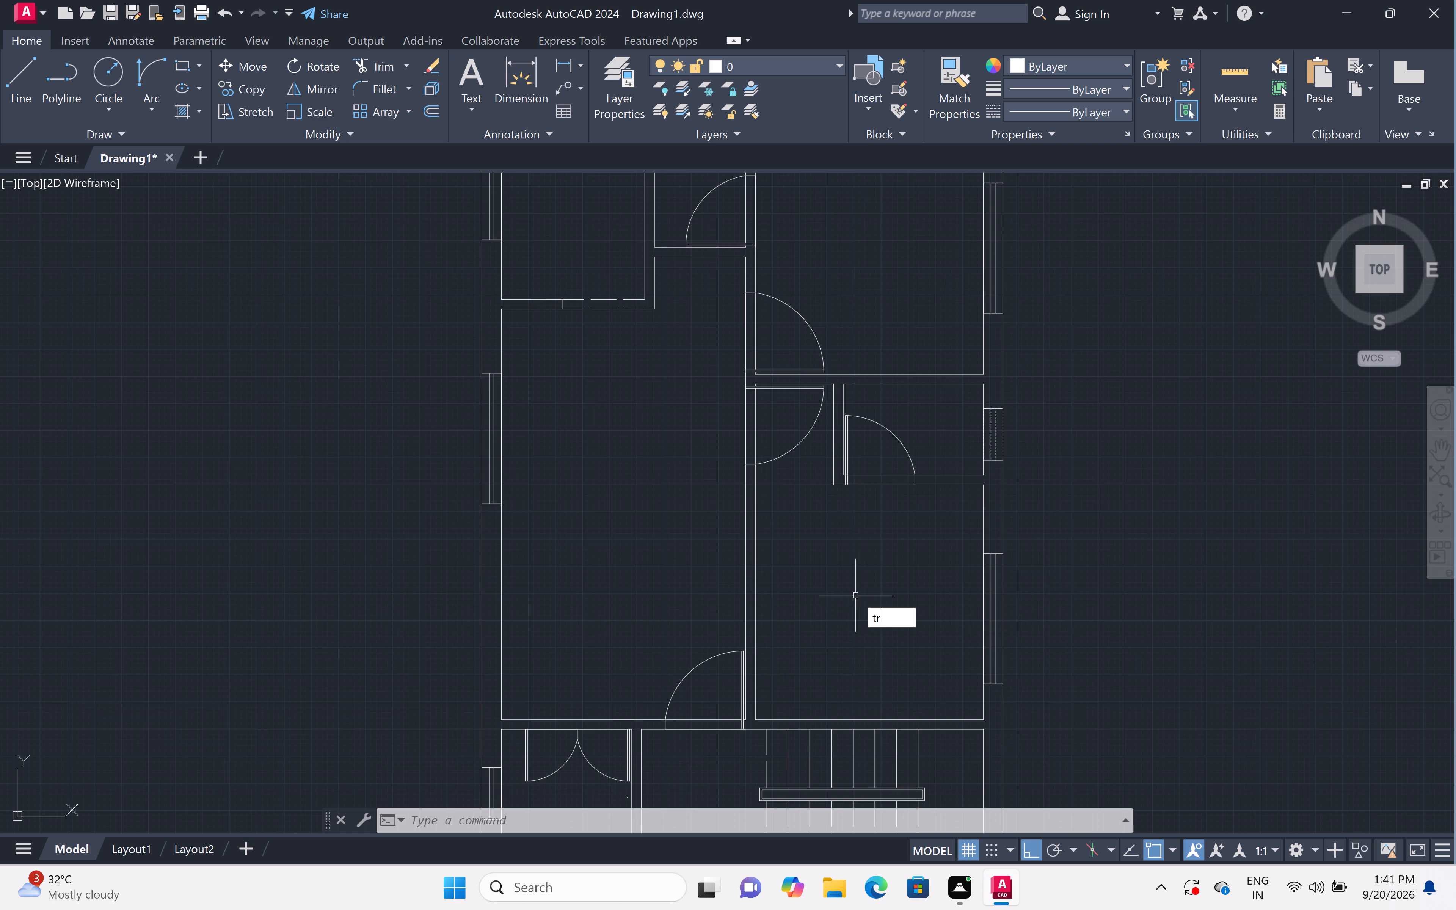
key("space")
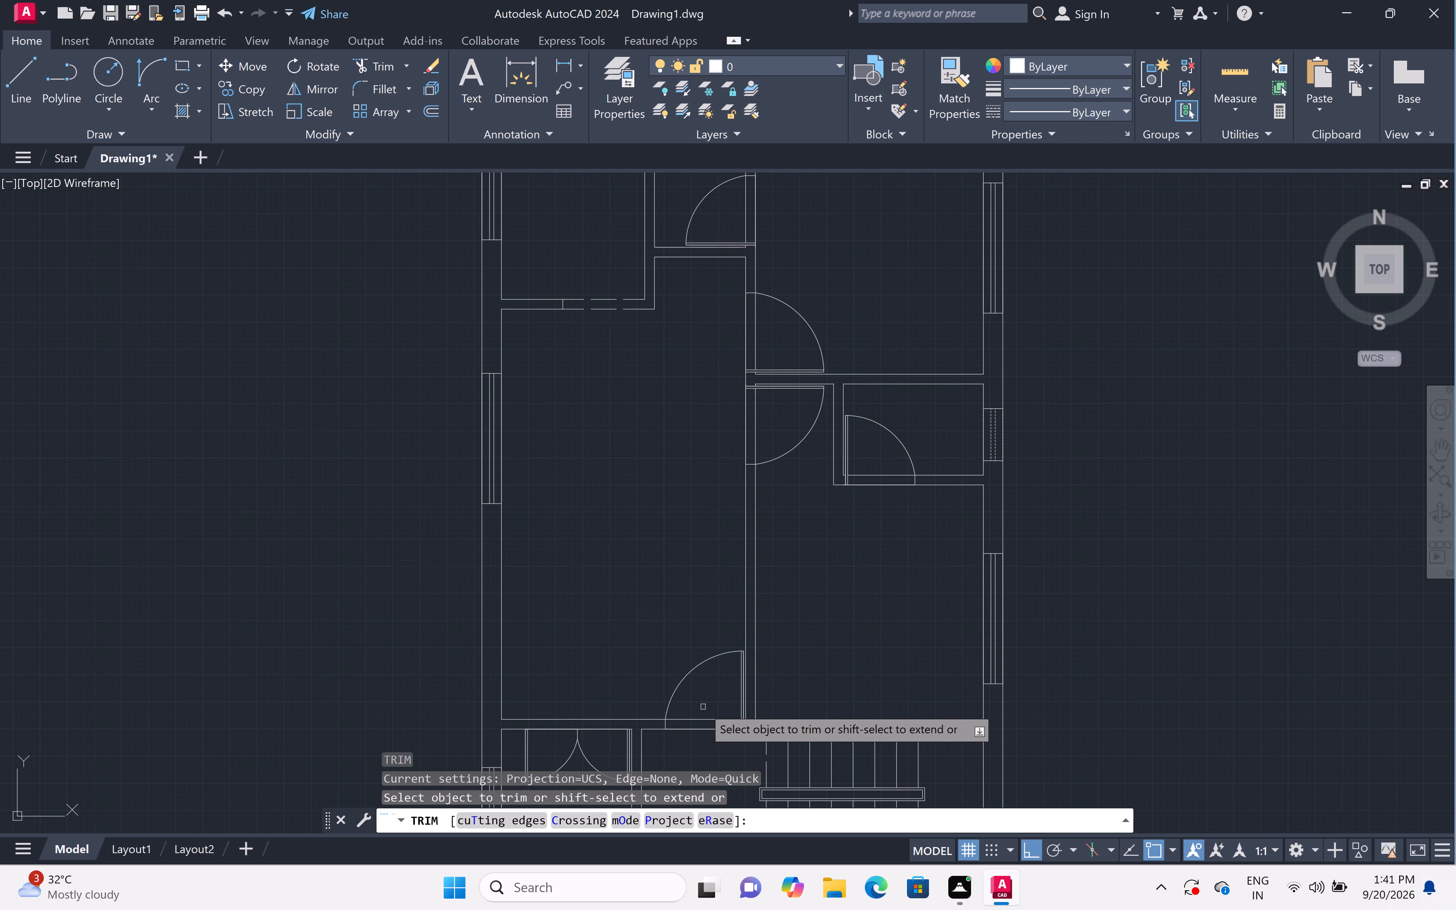
left_click(708, 719)
Trim all wall line segments spanning the double door's opening, including overlapping pieces, on both sides of the short centre line.
scroll(713, 690, "down", 1)
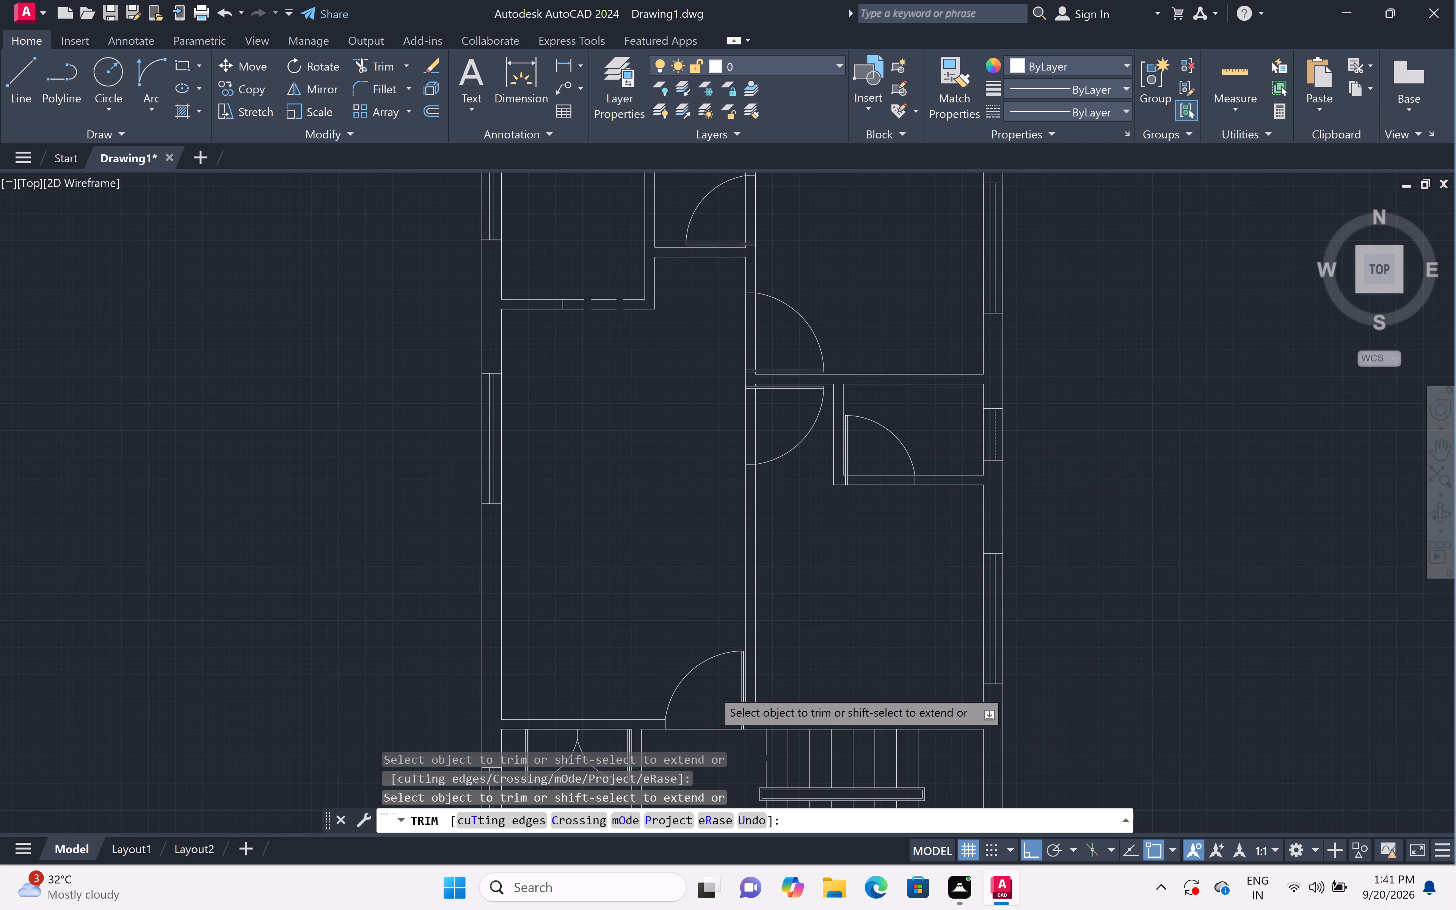
scroll(713, 690, "down", 2)
scroll(679, 712, "up", 4)
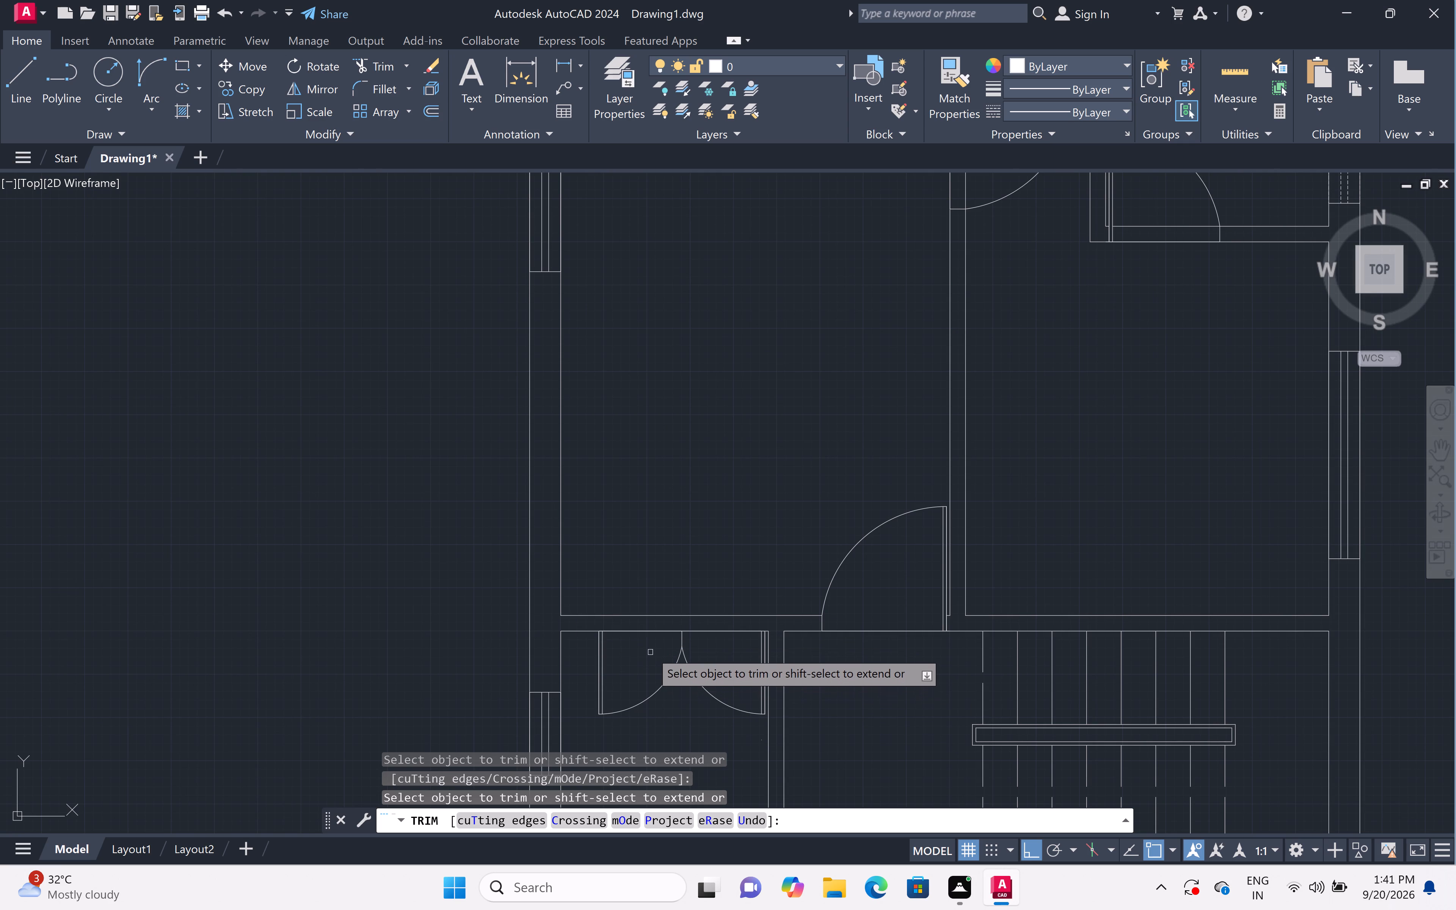
left_click(648, 631)
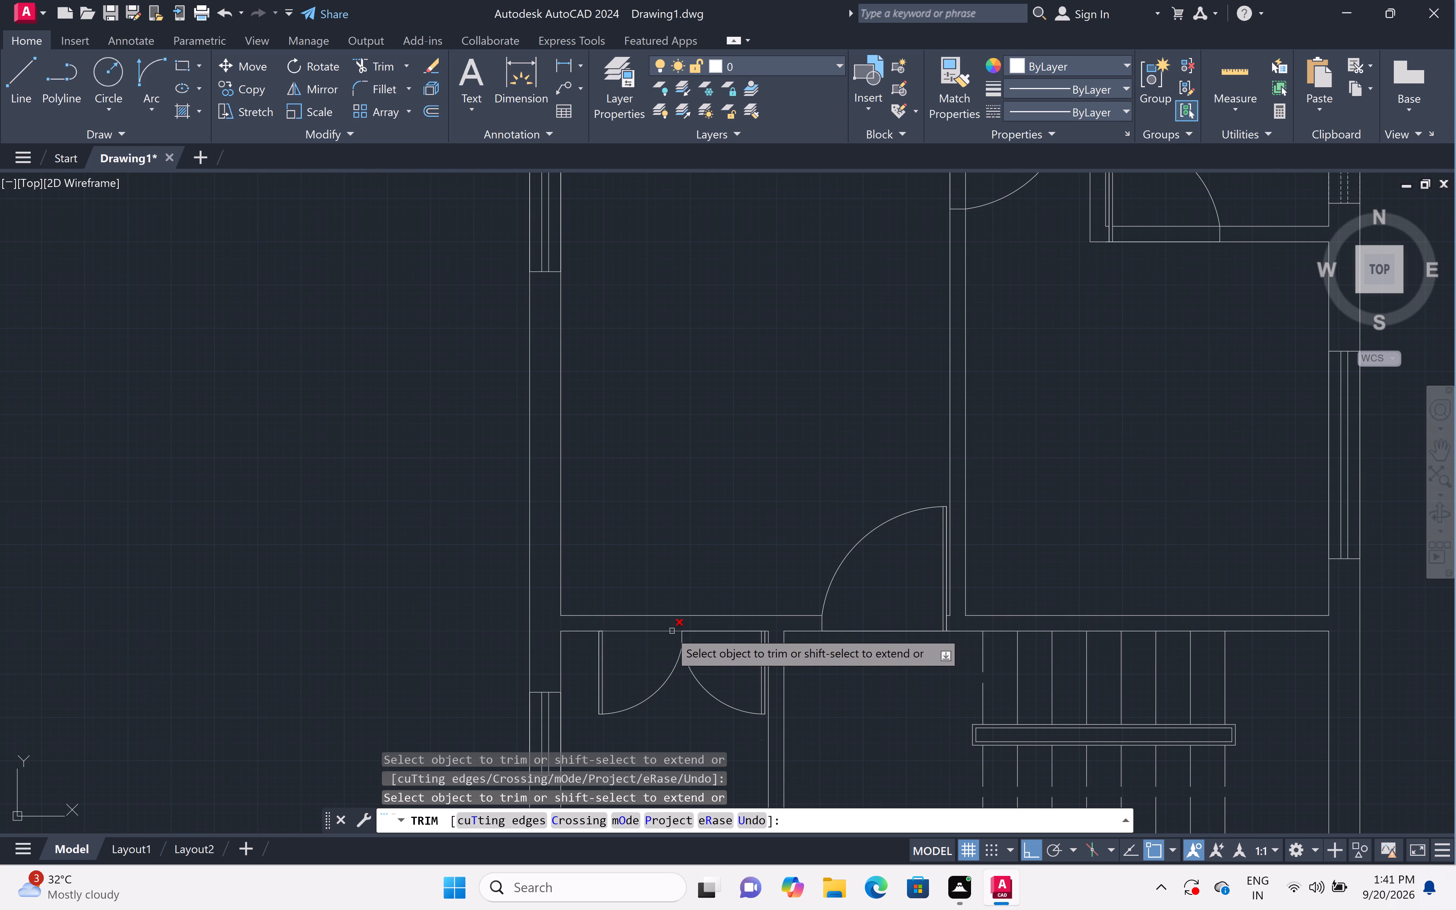
left_click(666, 631)
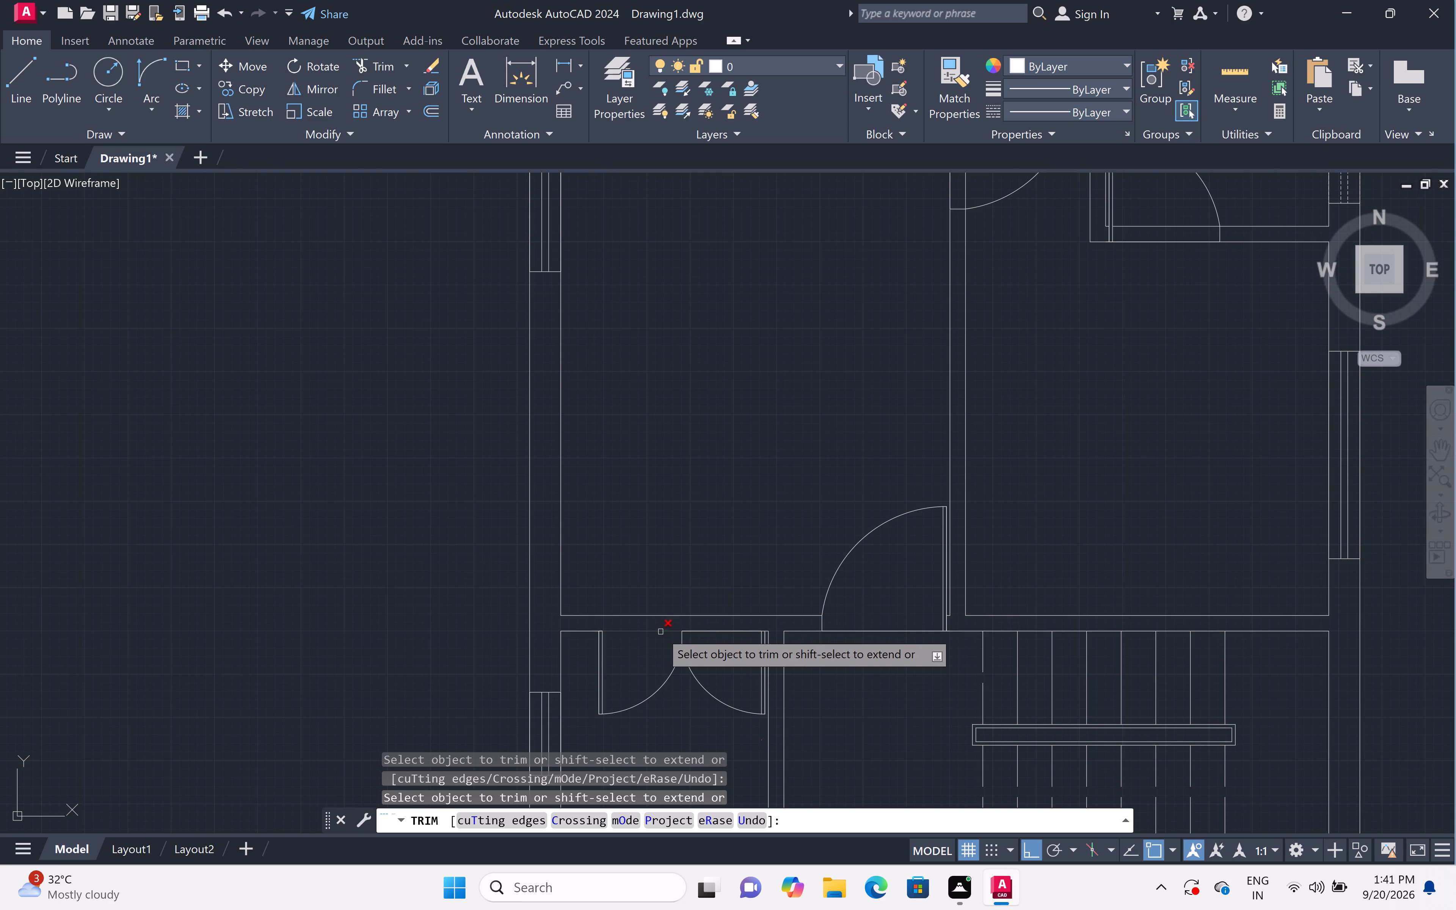
left_click(659, 632)
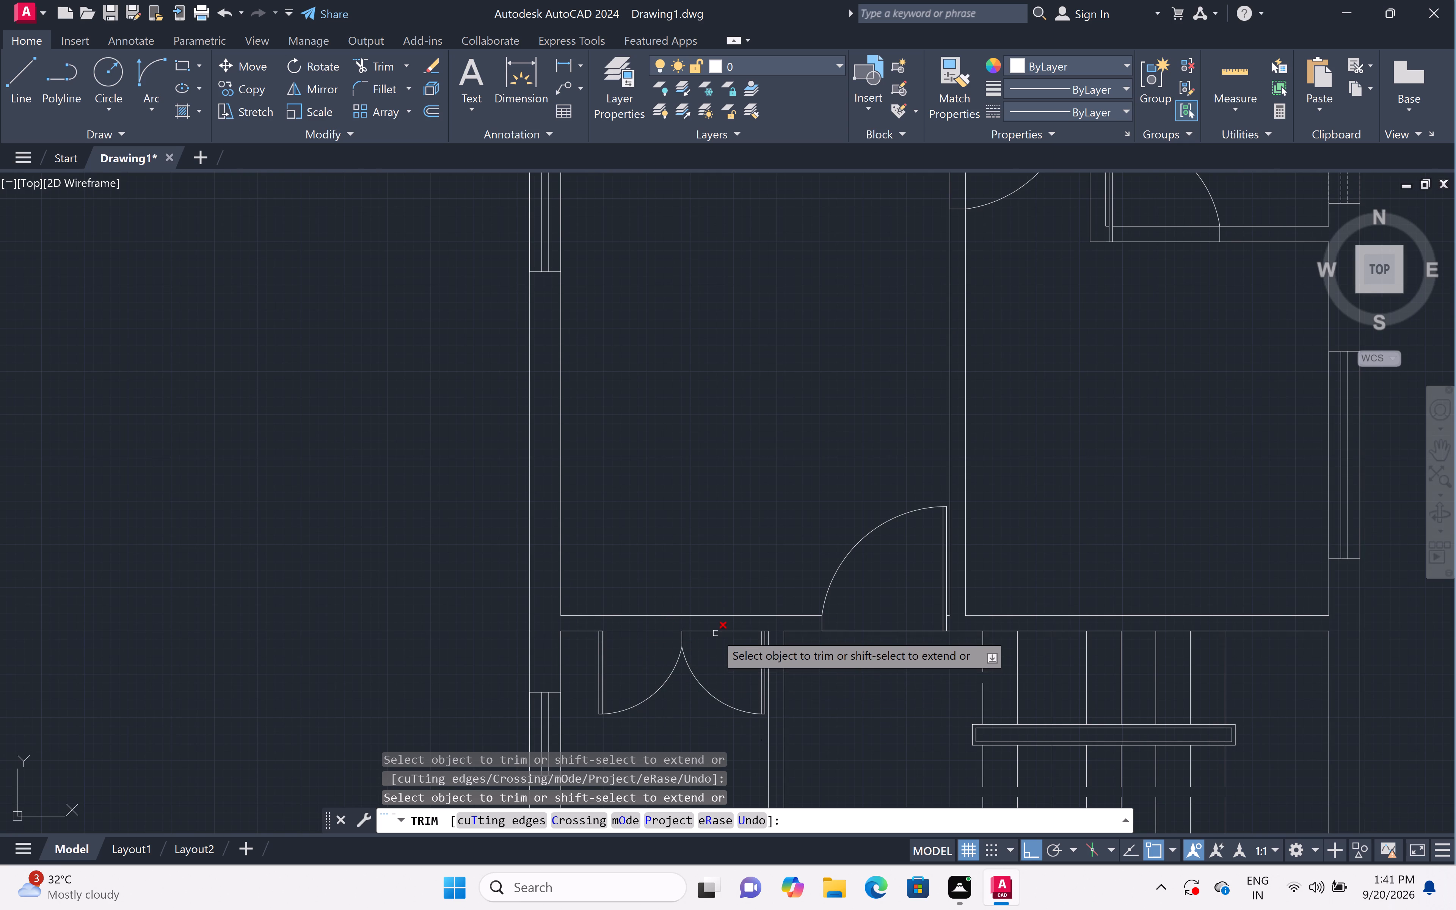
left_click(714, 633)
left_click(714, 631)
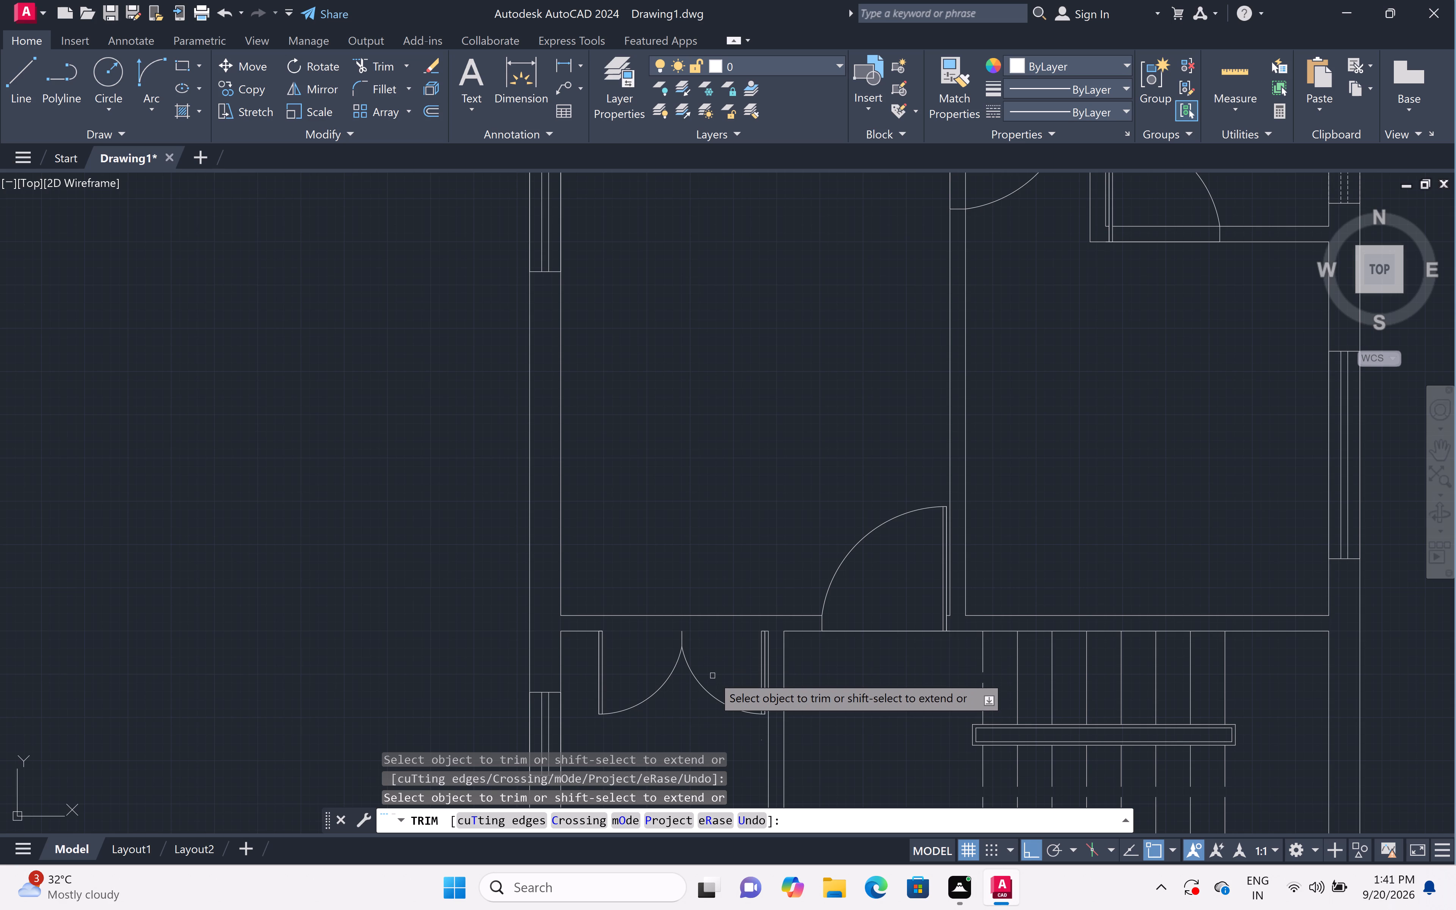
key("Escape")
Move the whole double door, including its arcs and short centre line, straight up so its leaves start on the wall's upper line.
scroll(744, 745, "up", 1)
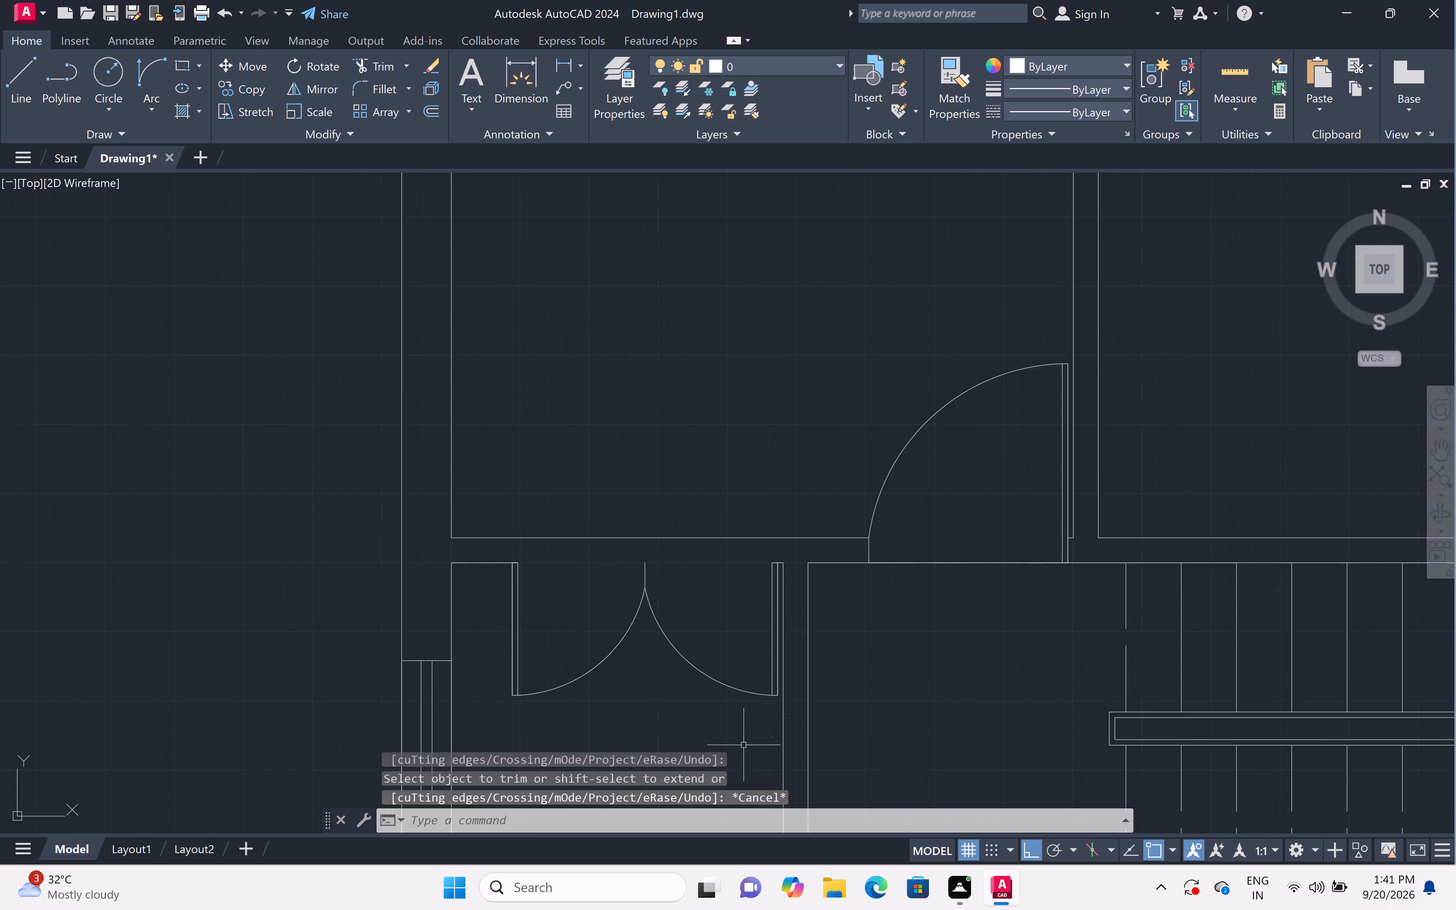
scroll(744, 745, "up", 1)
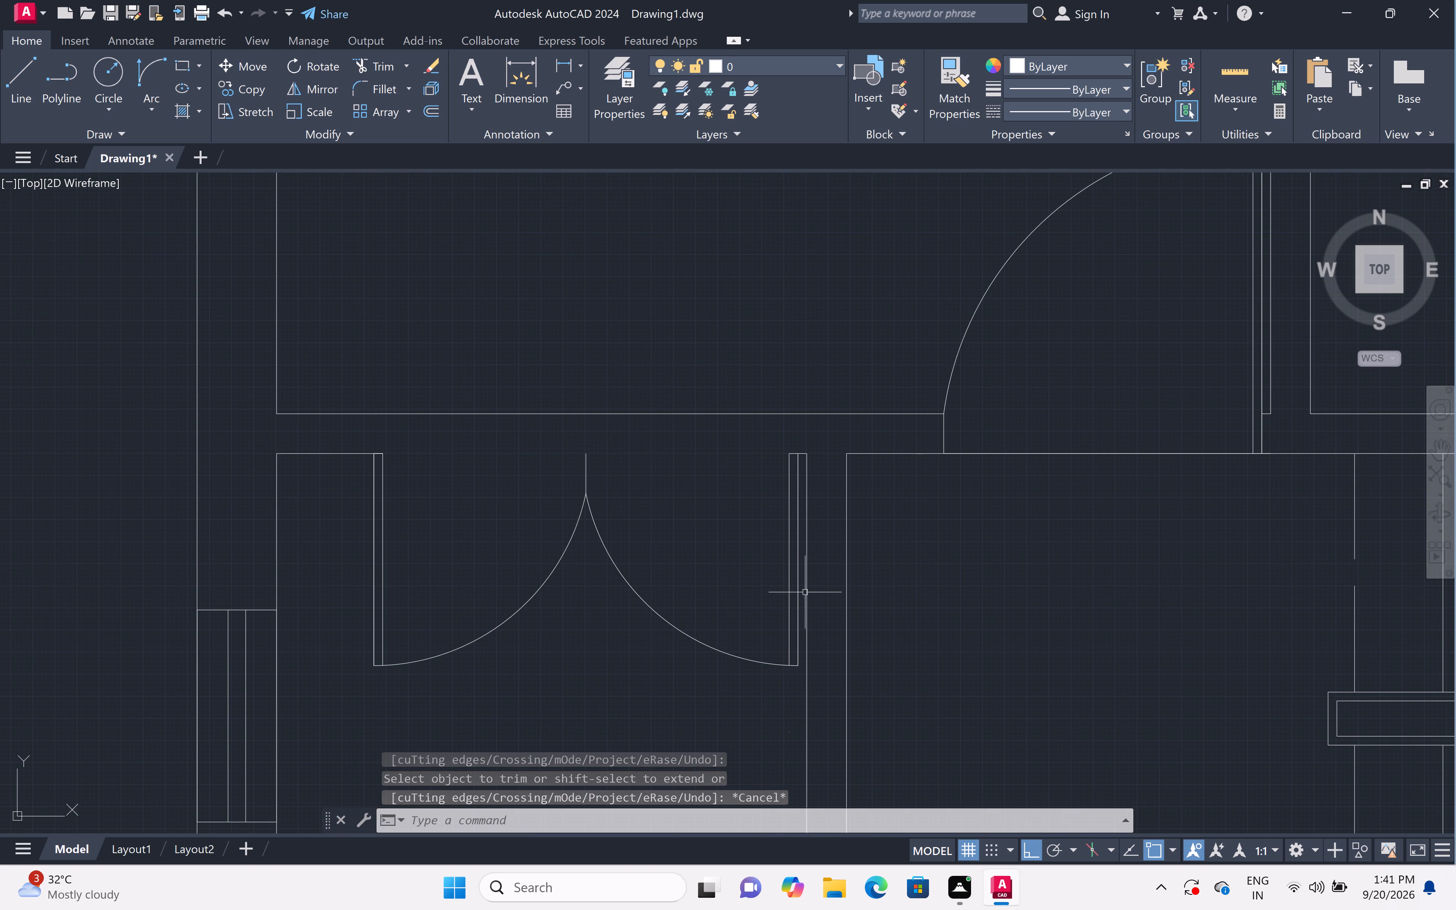
left_click(801, 590)
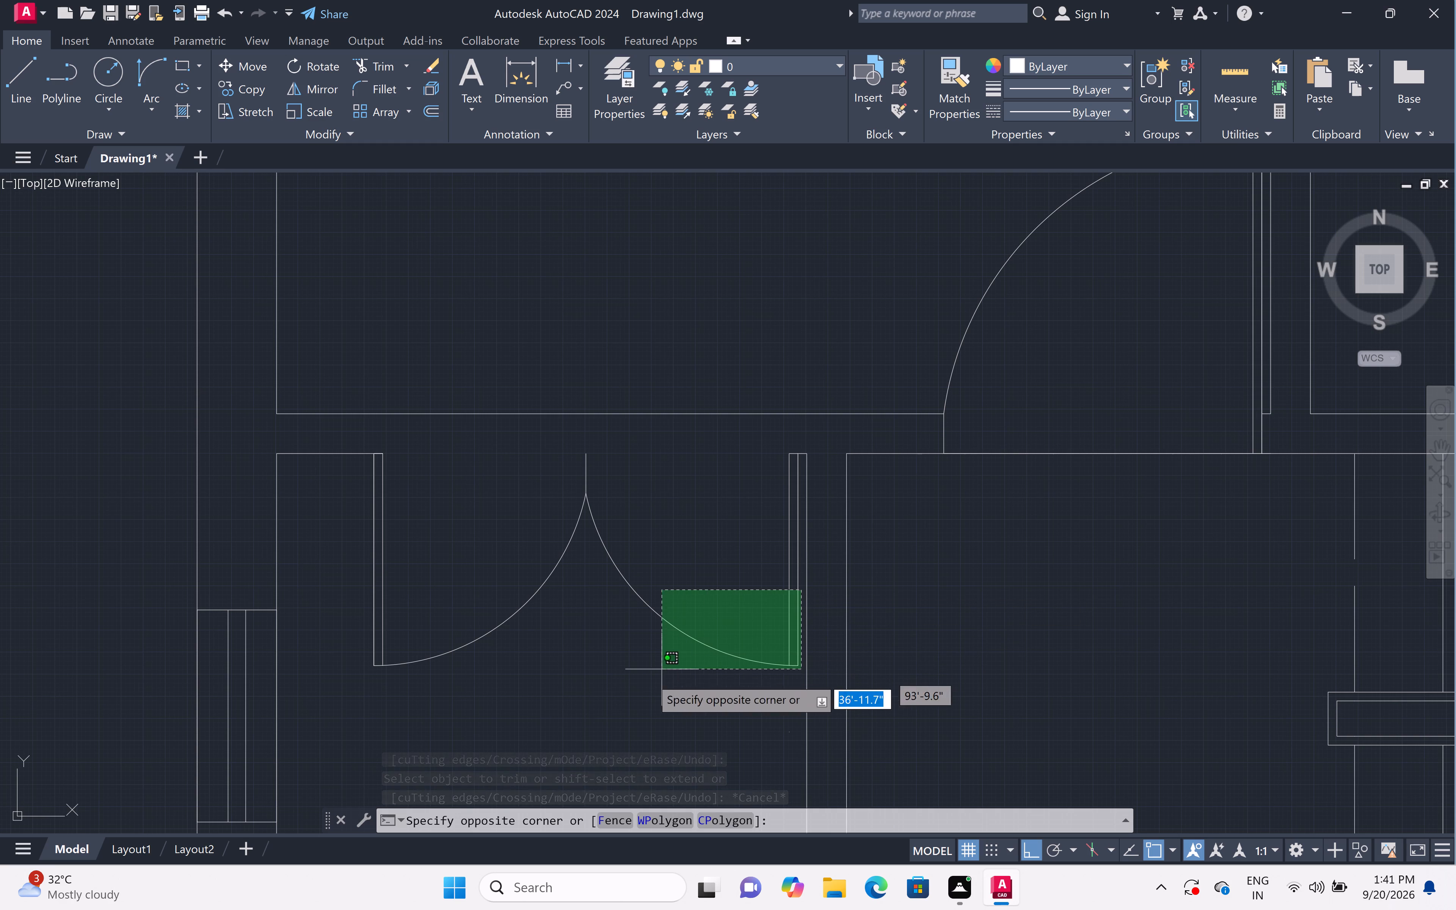
left_click(338, 700)
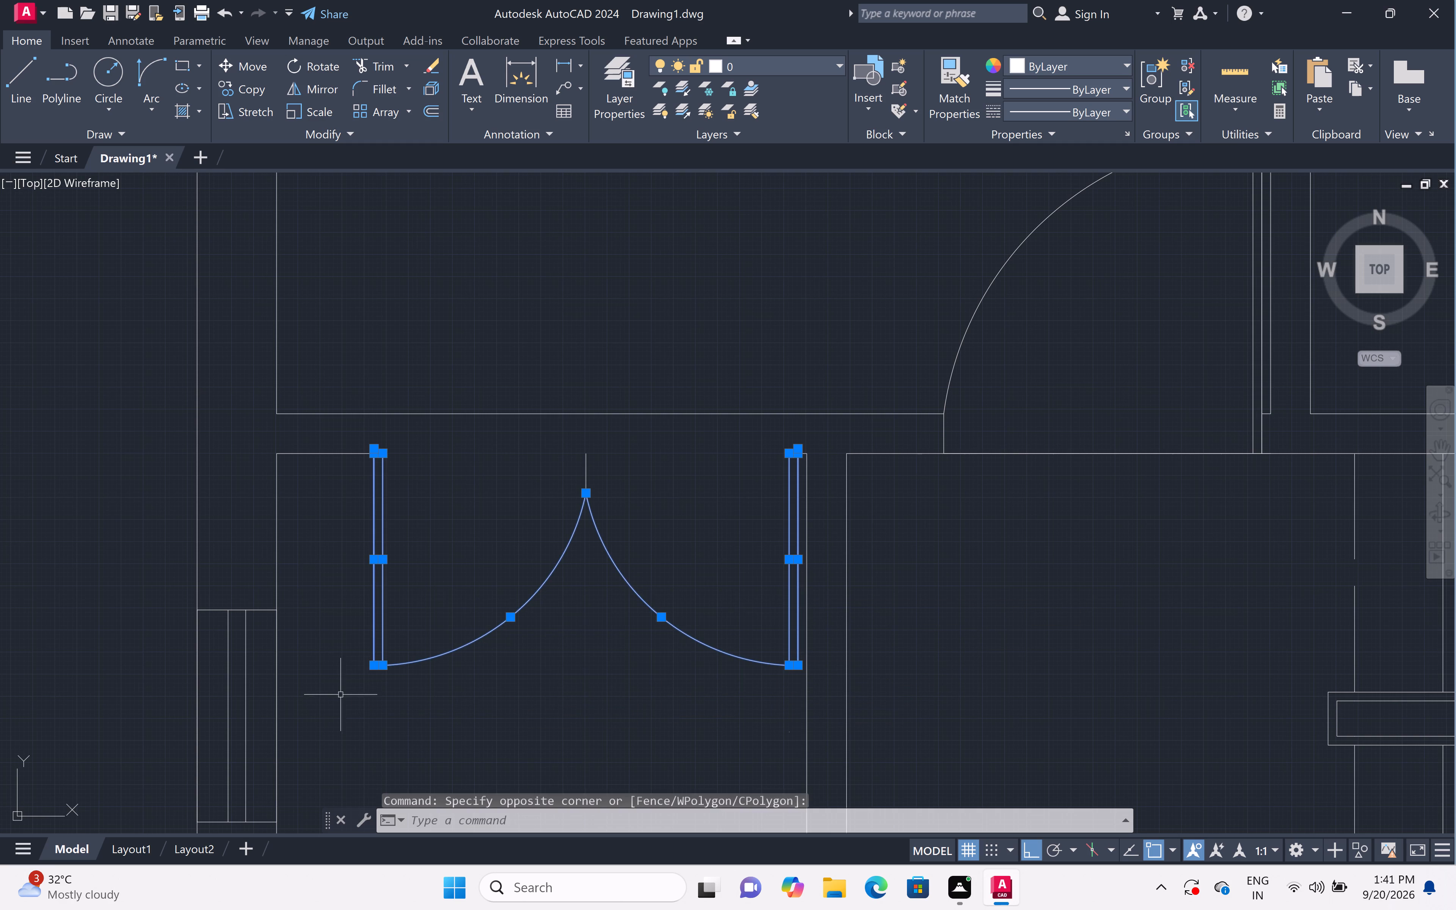
left_click(606, 431)
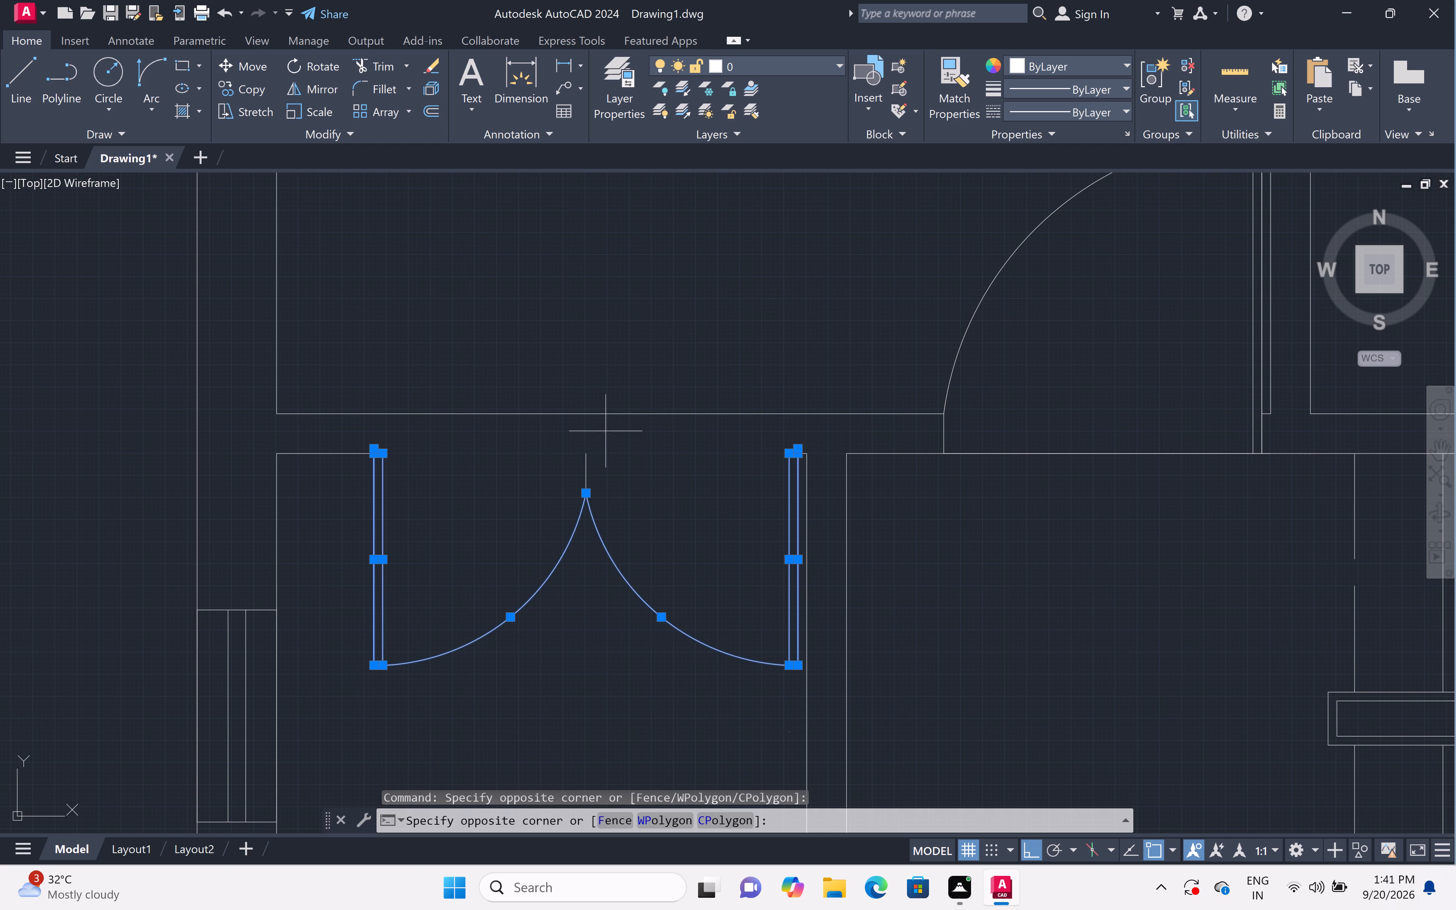
left_click(564, 500)
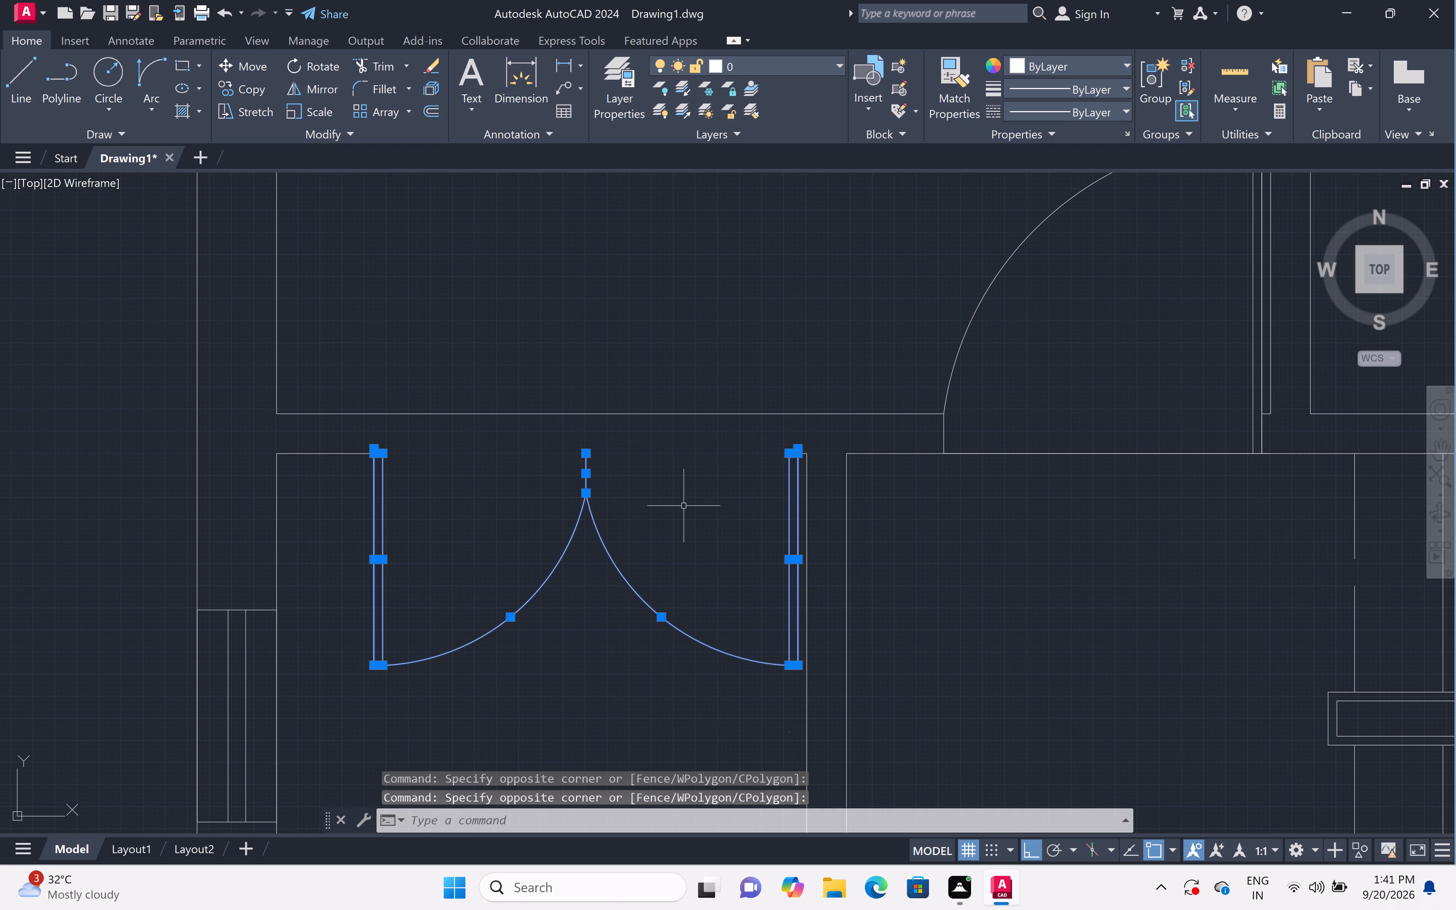
key("m")
key("space")
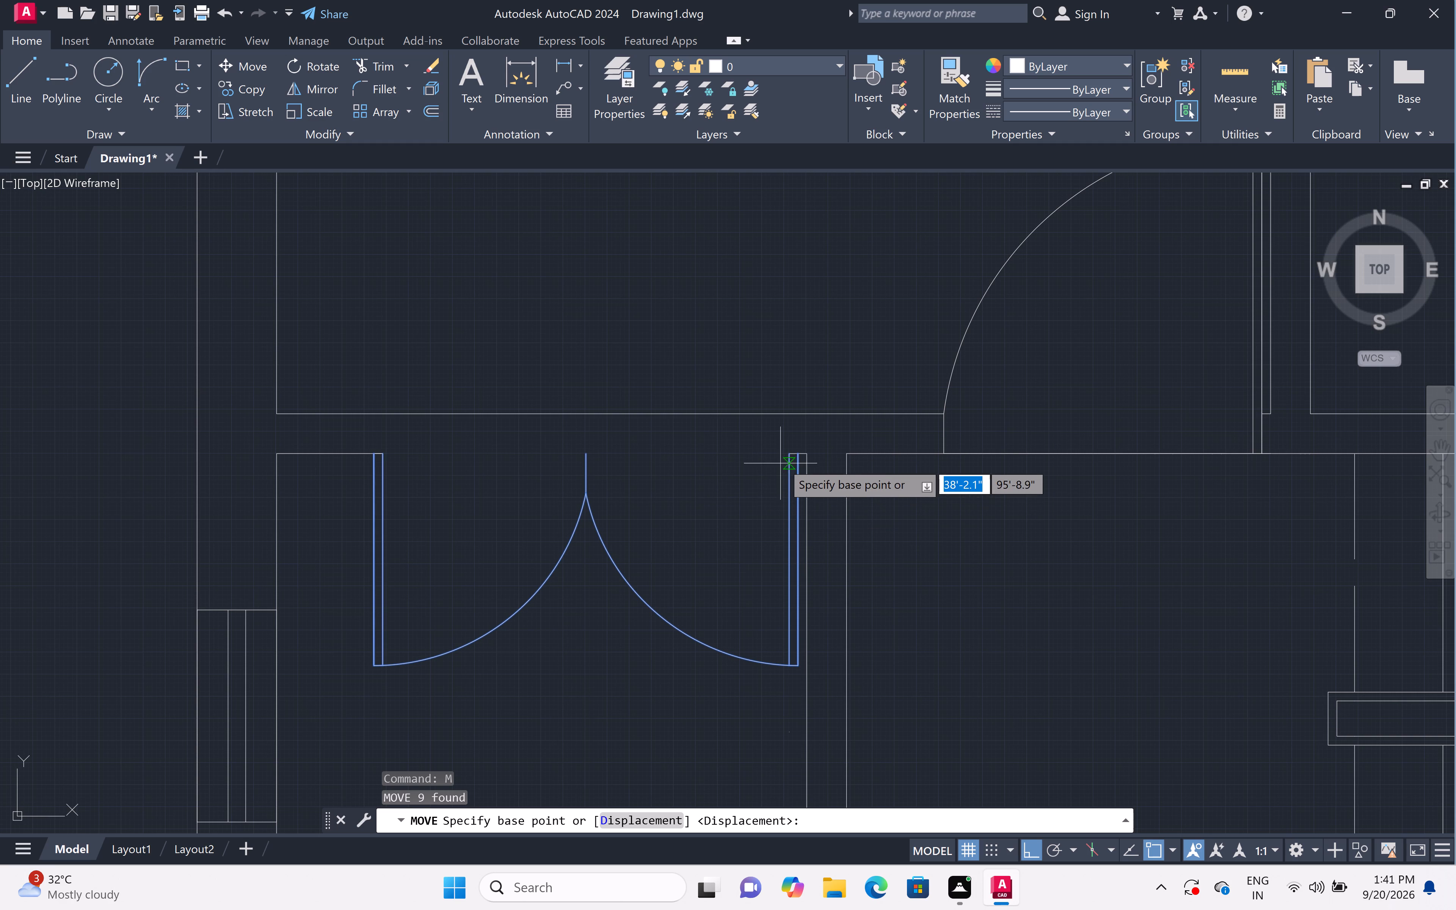
left_click(785, 453)
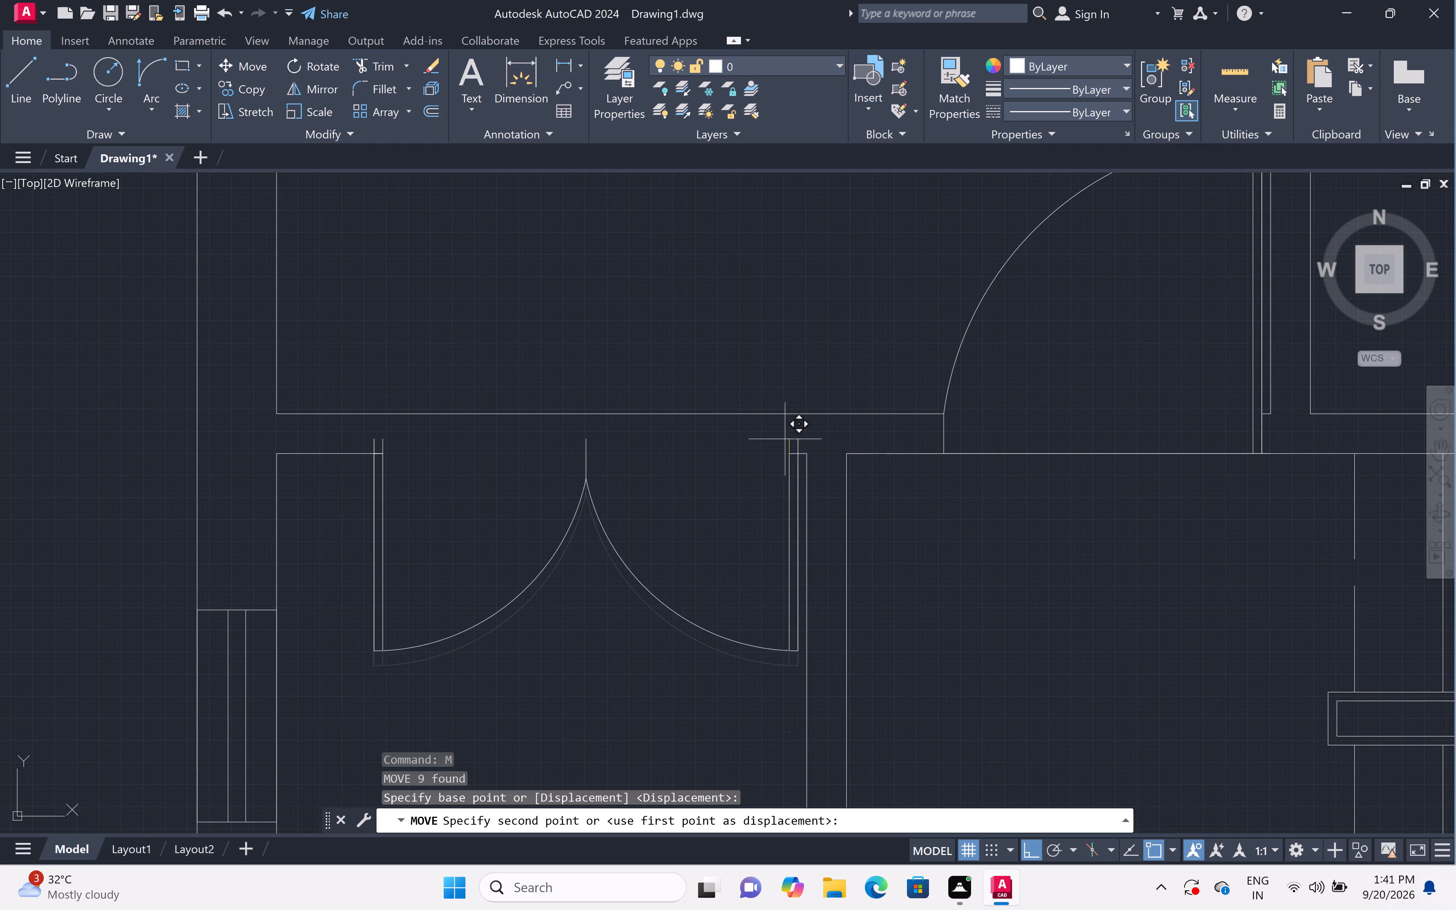
scroll(784, 418, "up", 3)
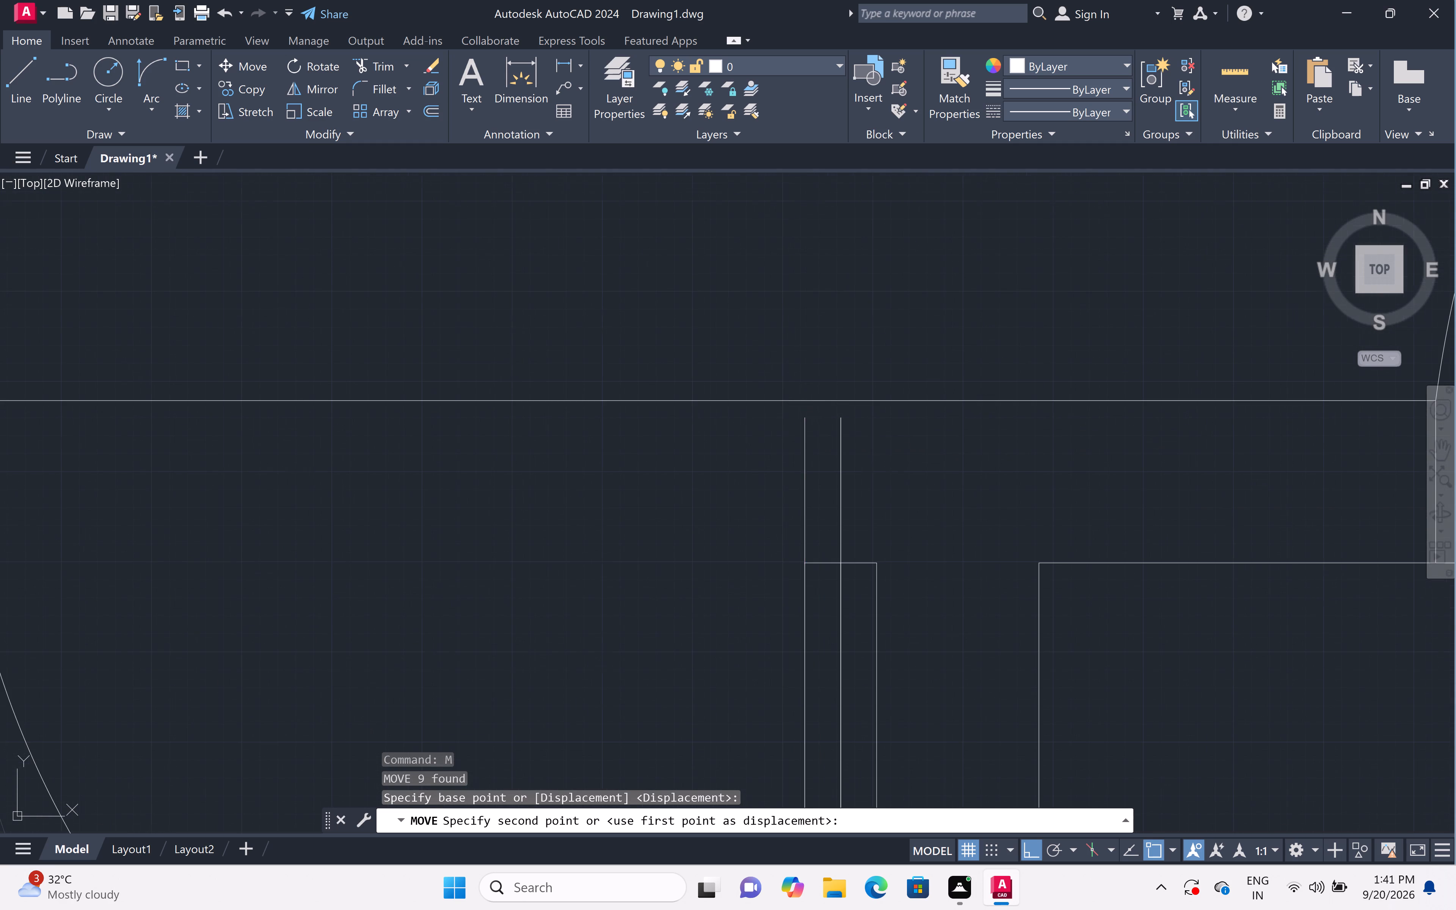
double_click(800, 402)
scroll(863, 316, "down", 1)
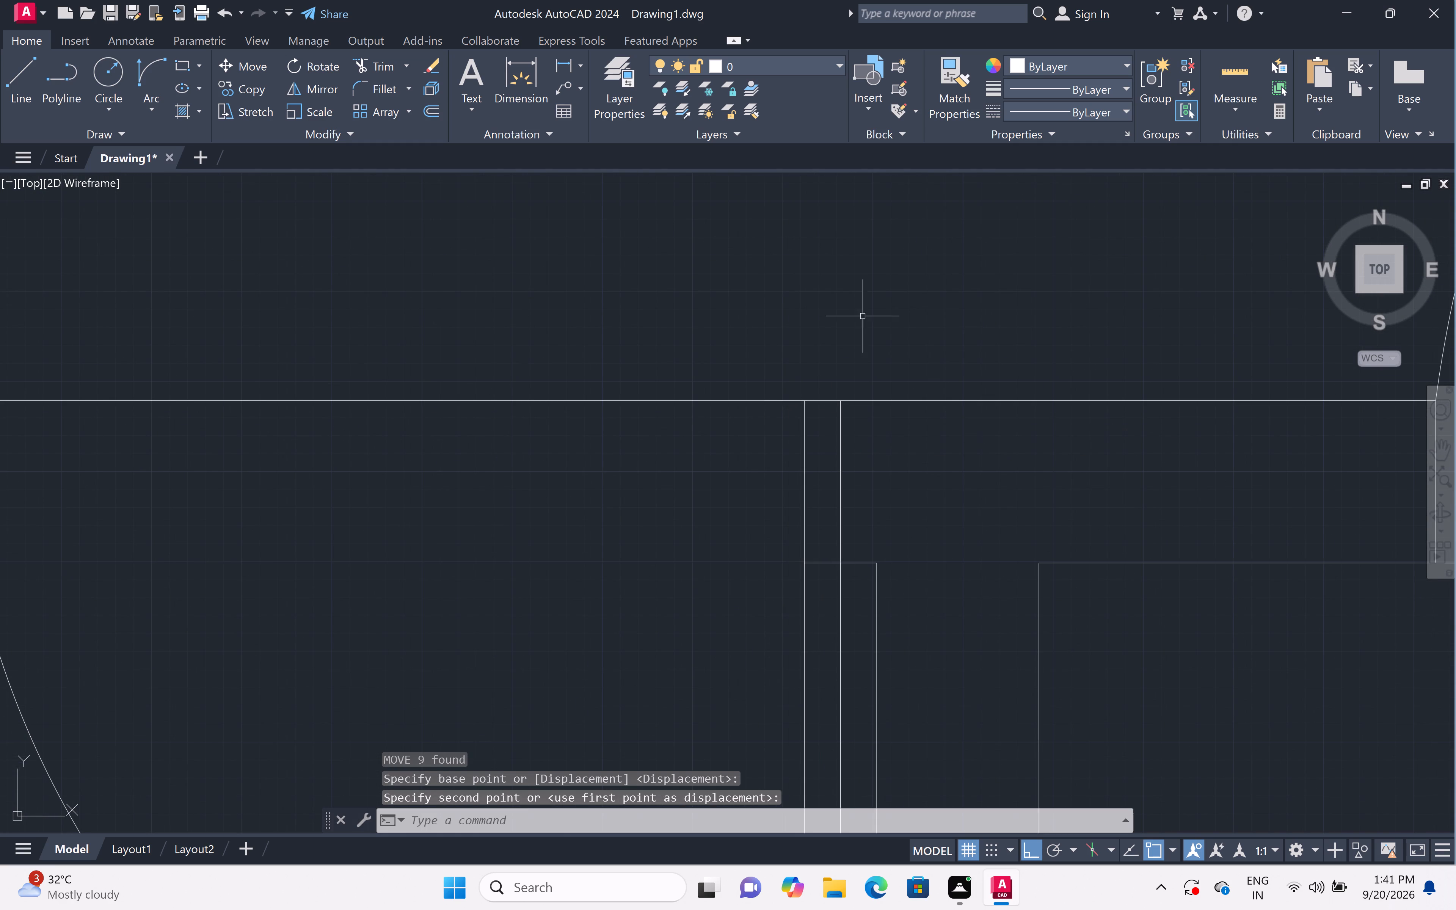
scroll(863, 316, "down", 2)
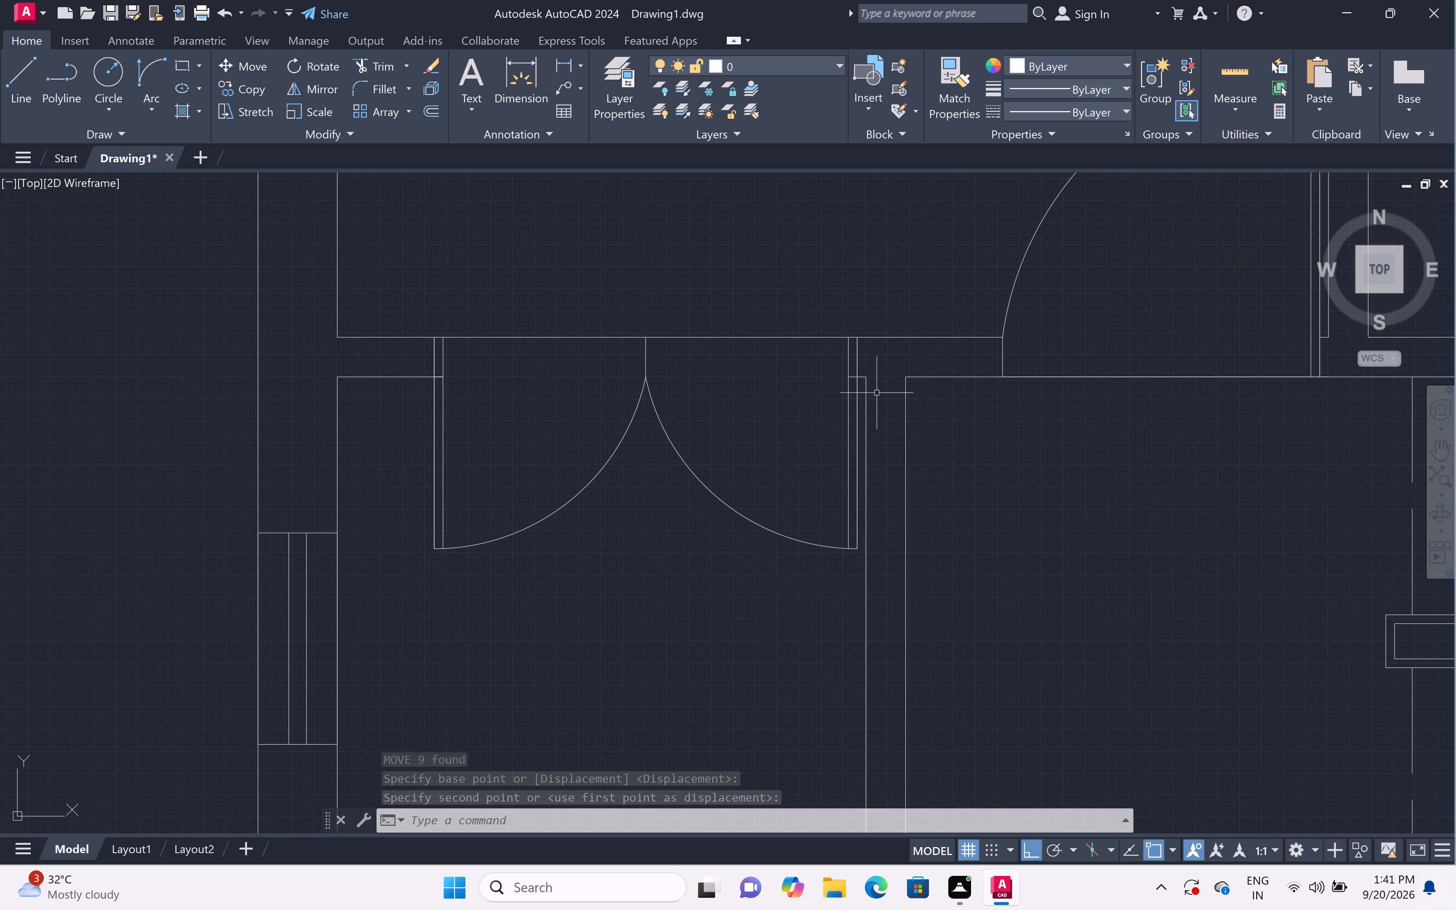
key("Escape")
Trim the short wall line pieces left between the two lines of the double door's right and left leaves.
key("t")
key("r")
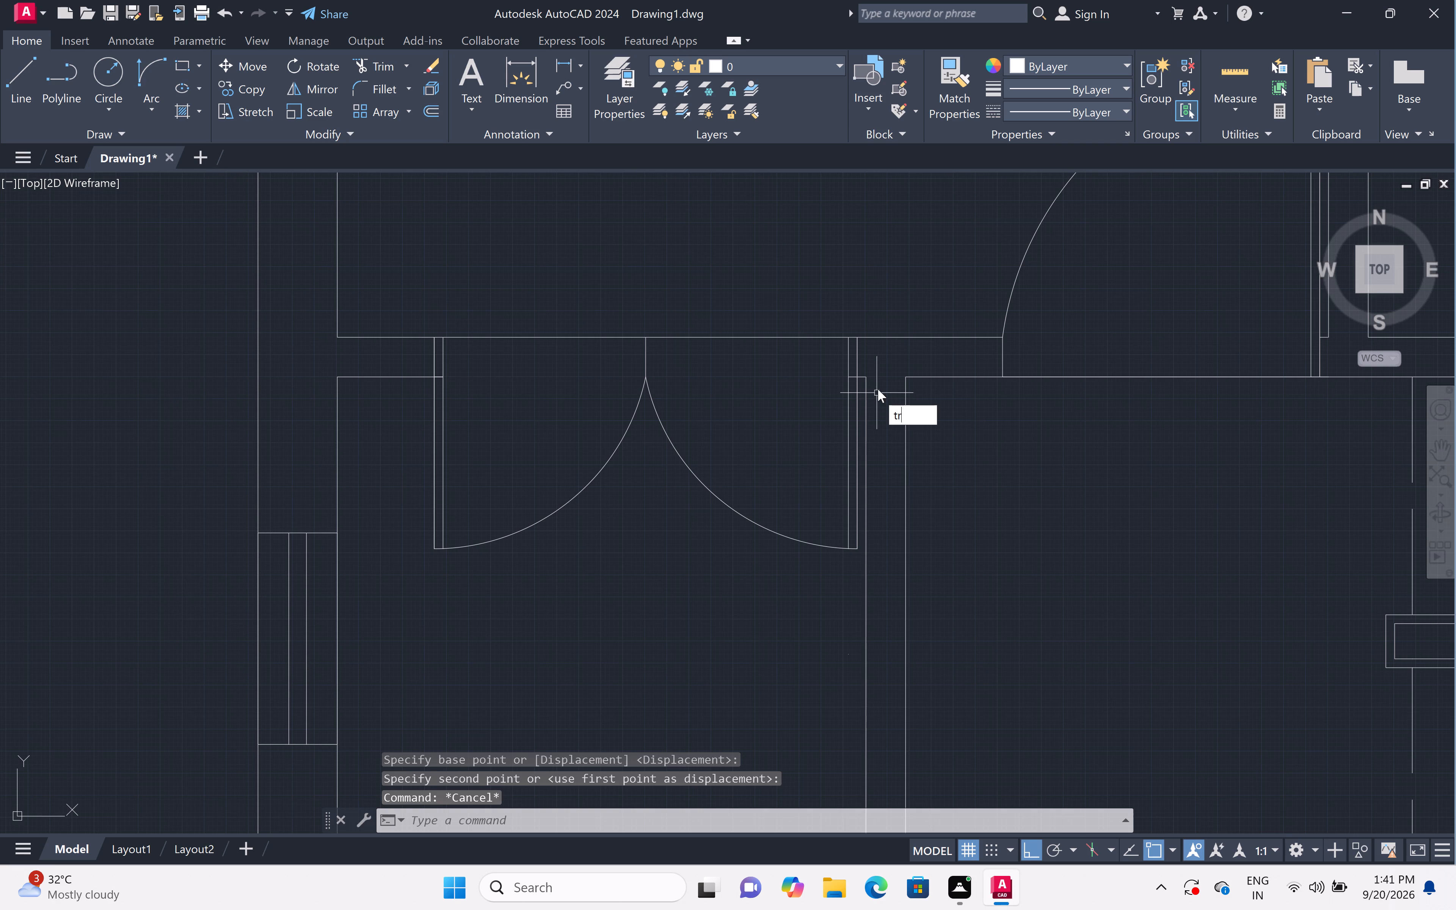
key("space")
scroll(854, 381, "up", 3)
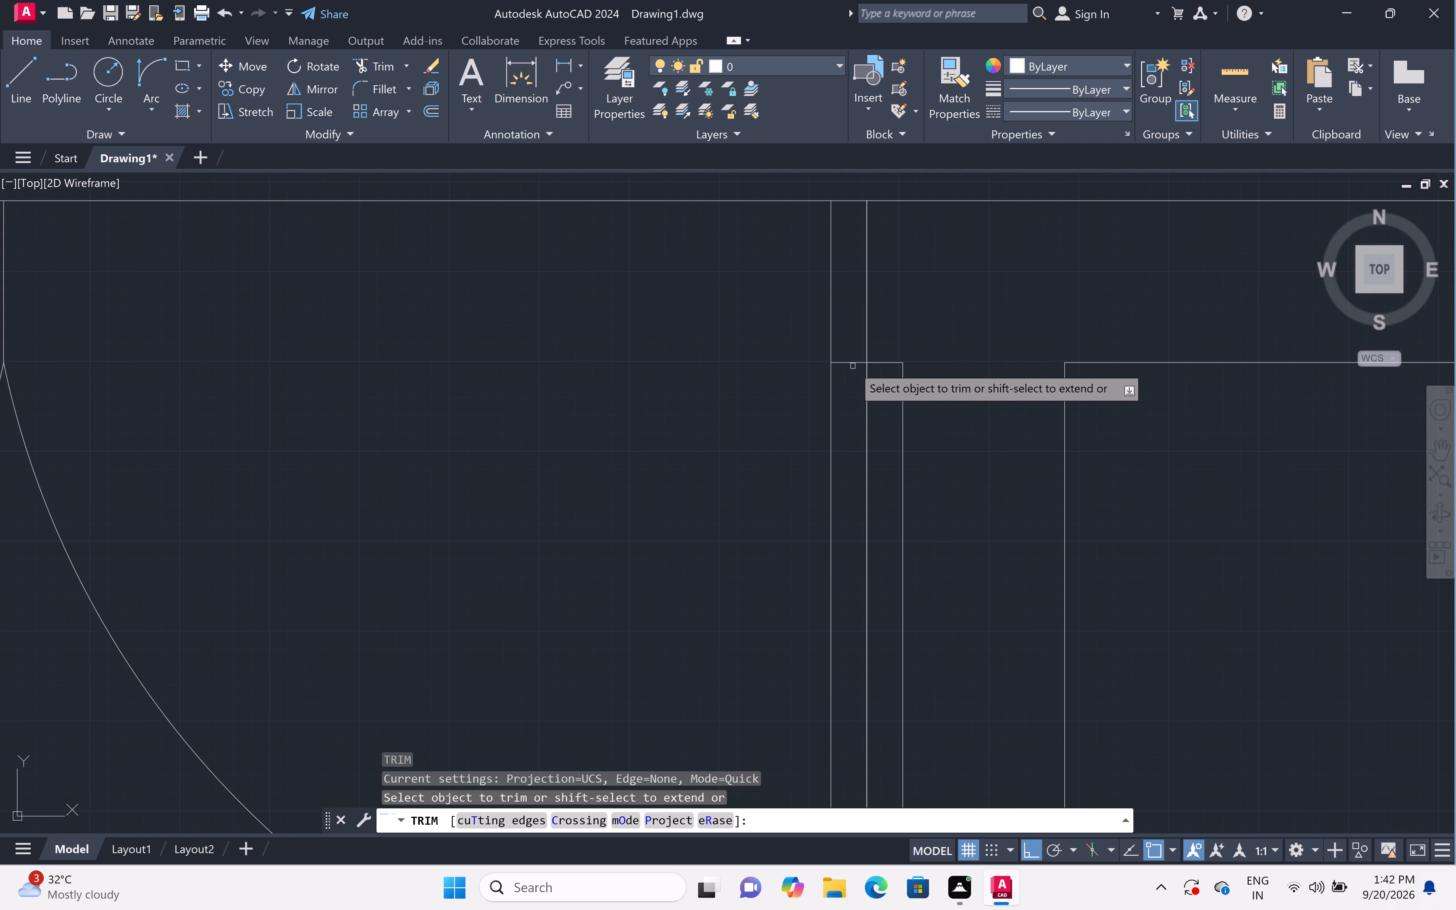
left_click(852, 364)
scroll(852, 364, "down", 4)
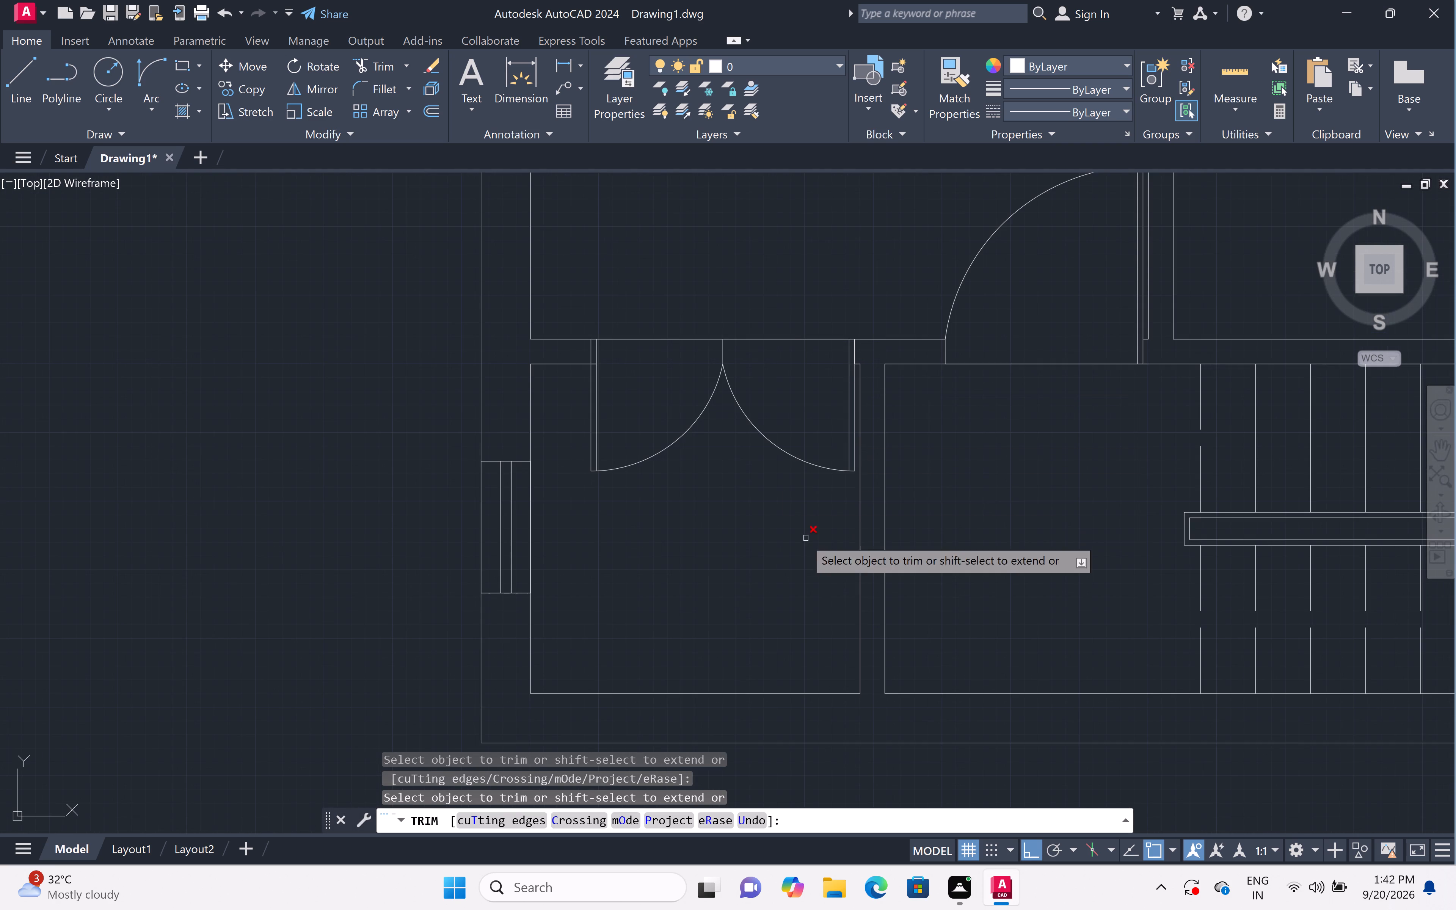
scroll(587, 356, "up", 3)
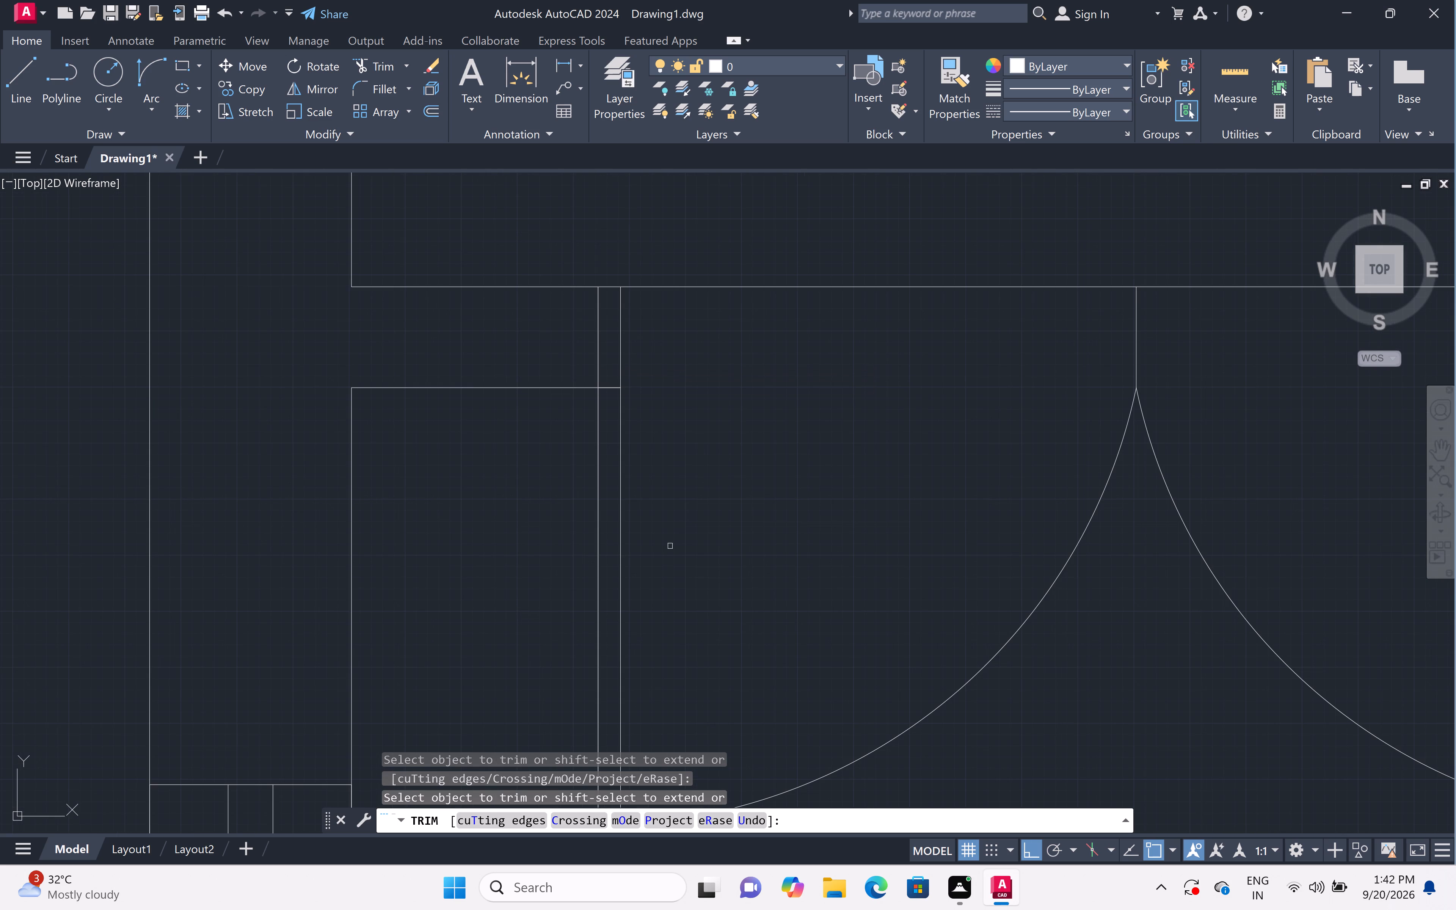
left_click(610, 388)
left_click(610, 388)
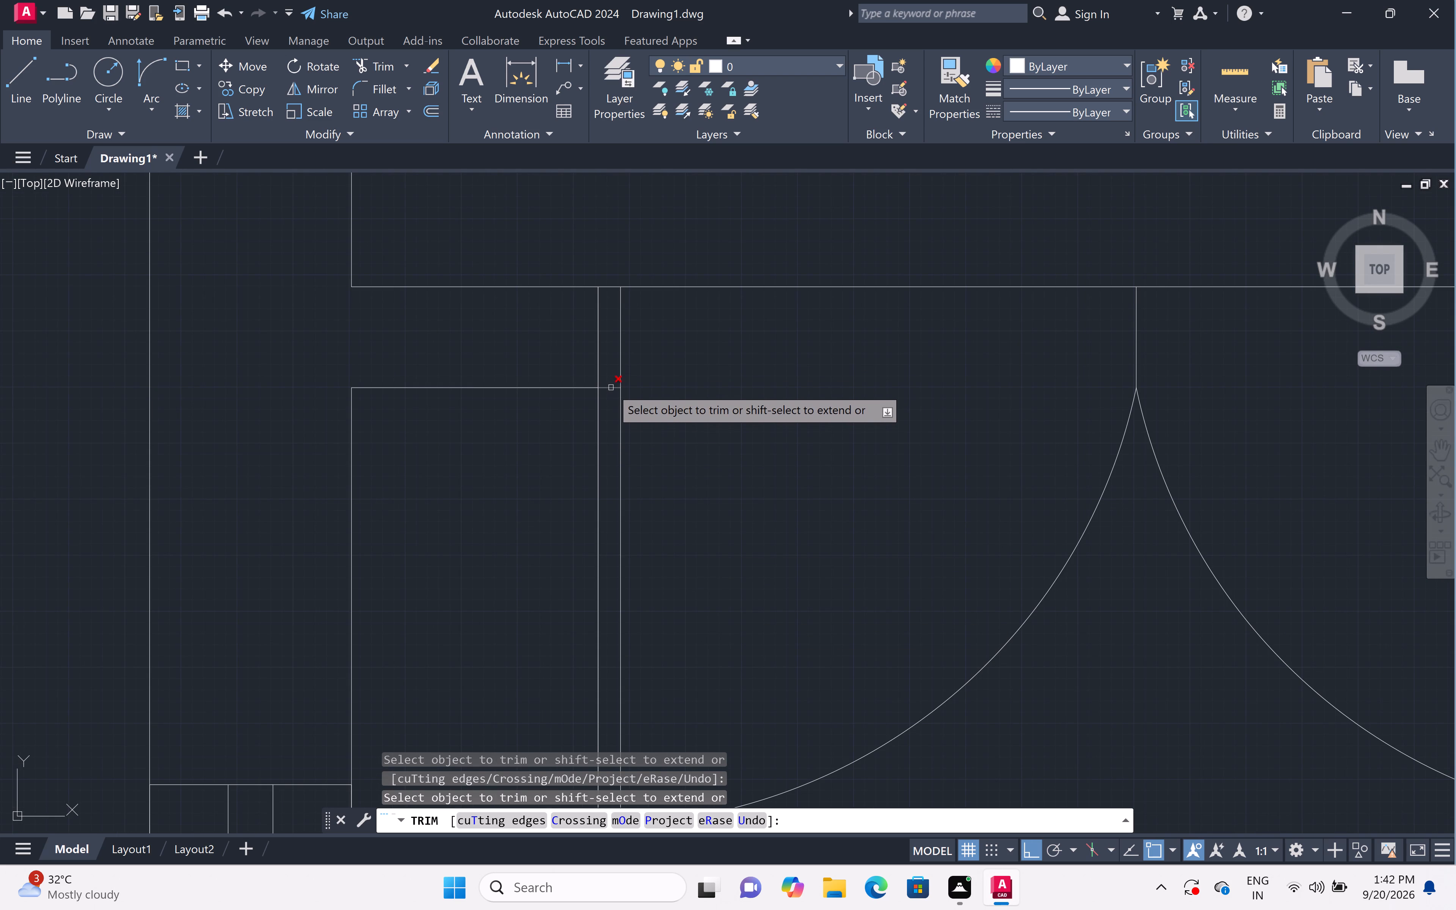
left_click(611, 388)
left_click(611, 388)
scroll(610, 387, "down", 4)
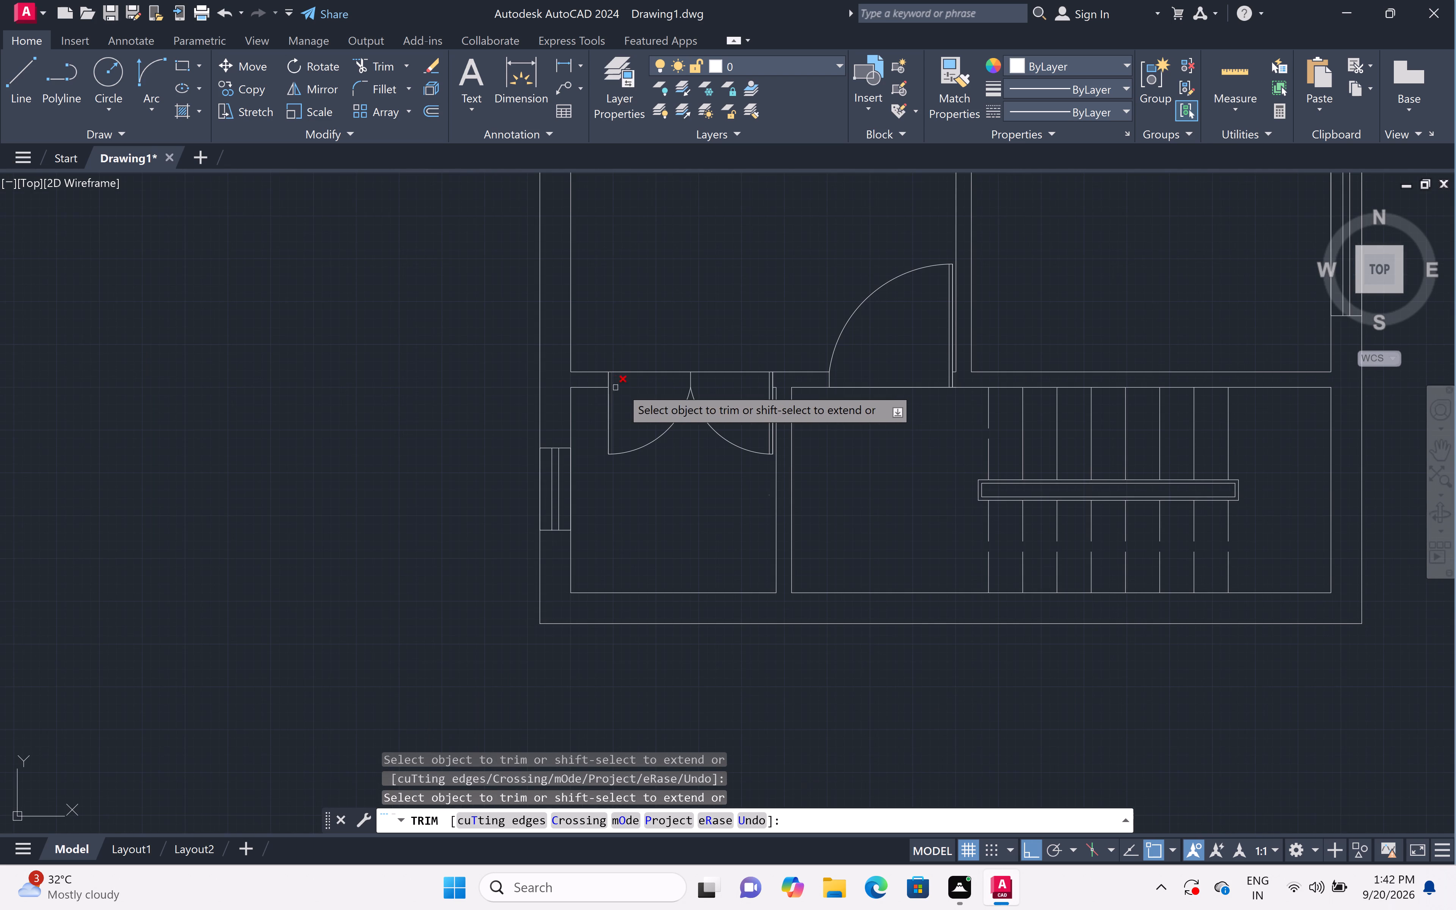
scroll(797, 395, "up", 4)
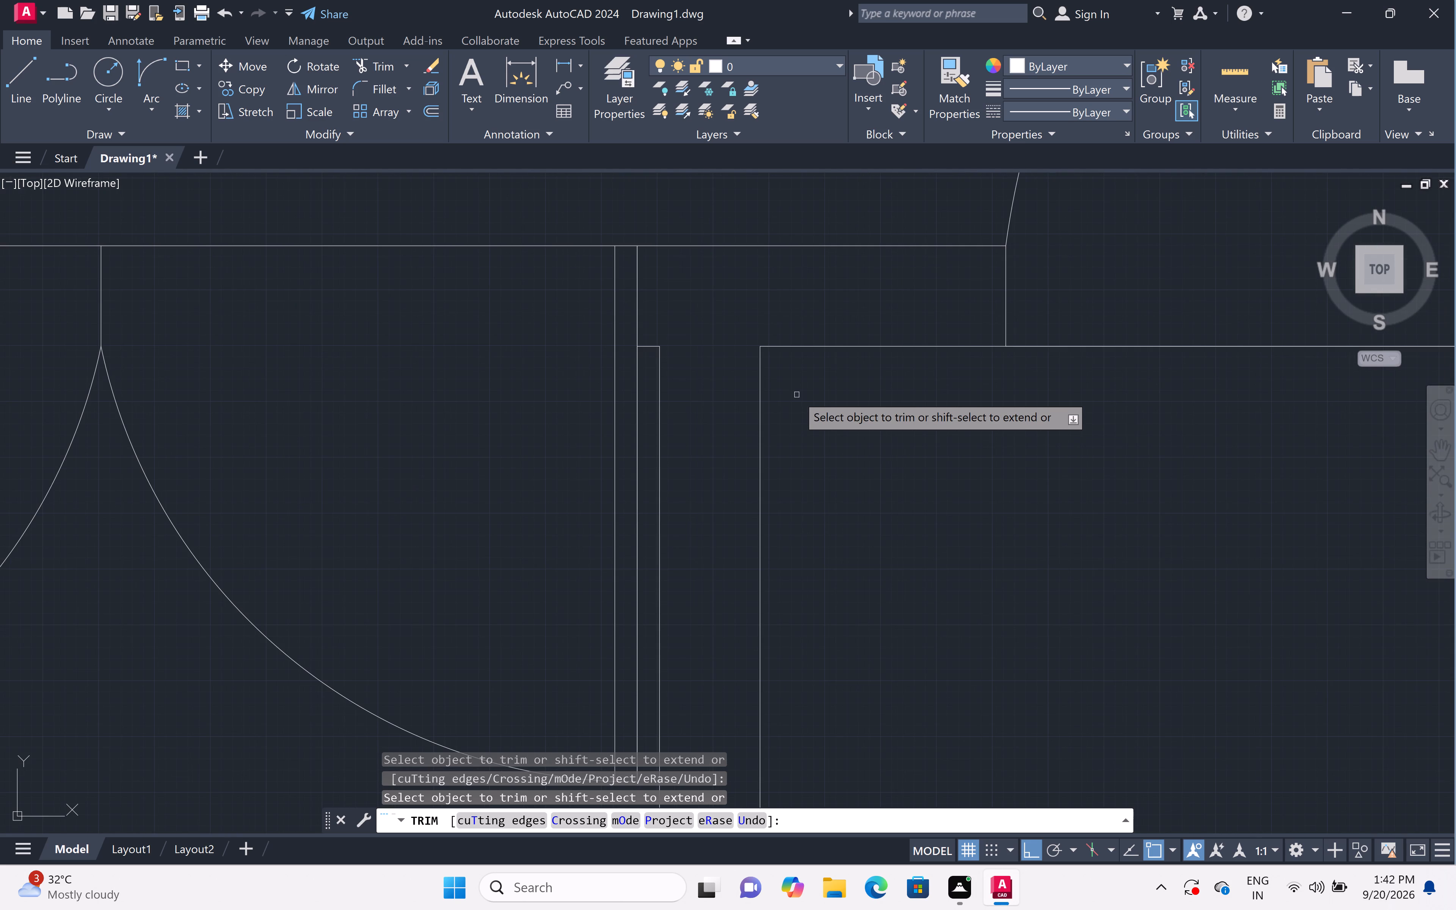
scroll(797, 399, "down", 6)
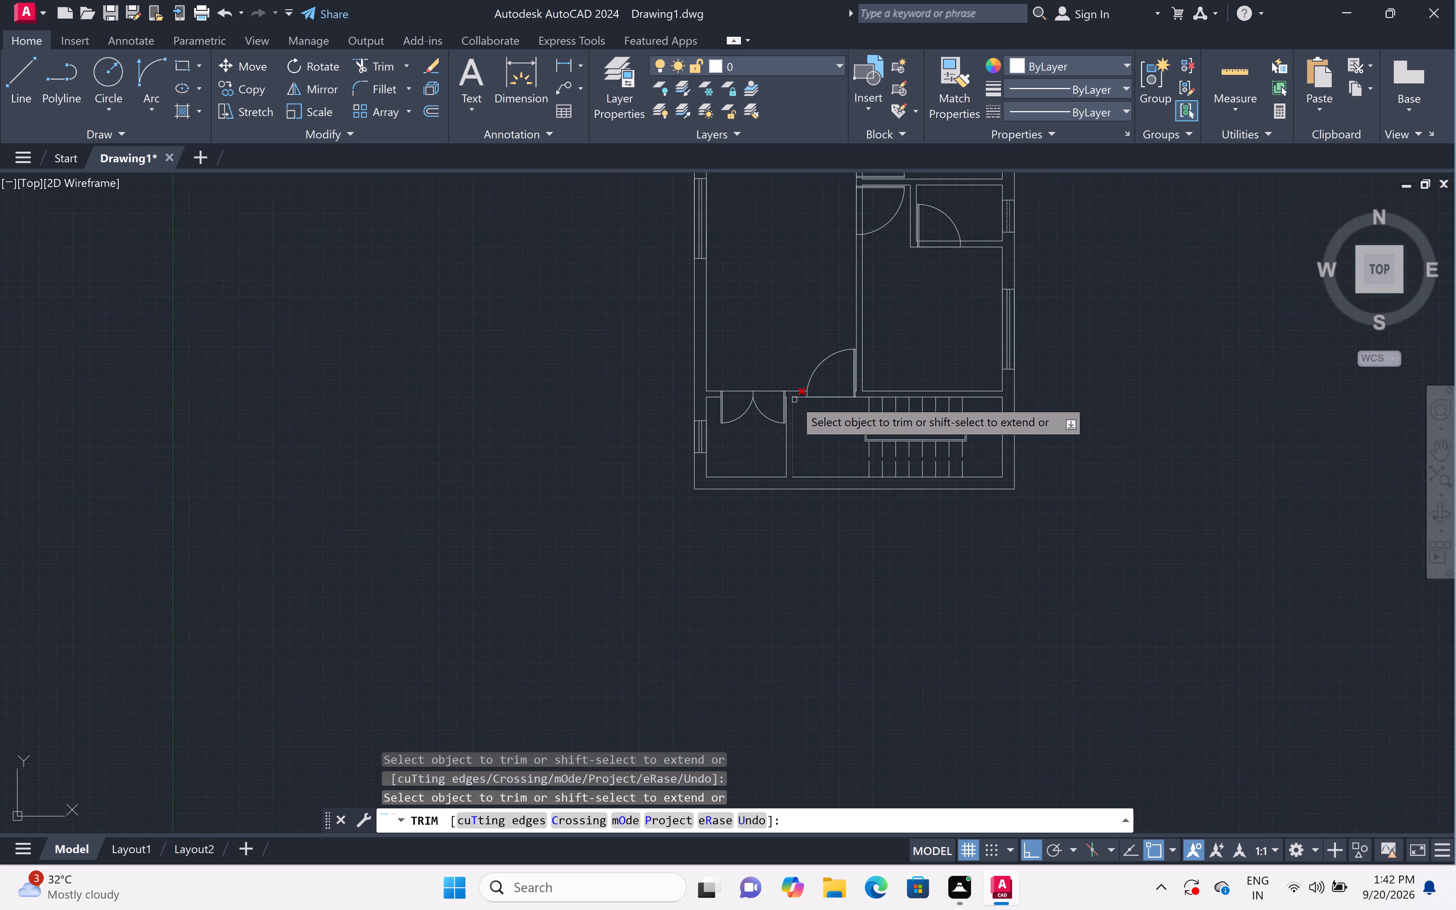
scroll(794, 400, "down", 2)
scroll(812, 250, "up", 3)
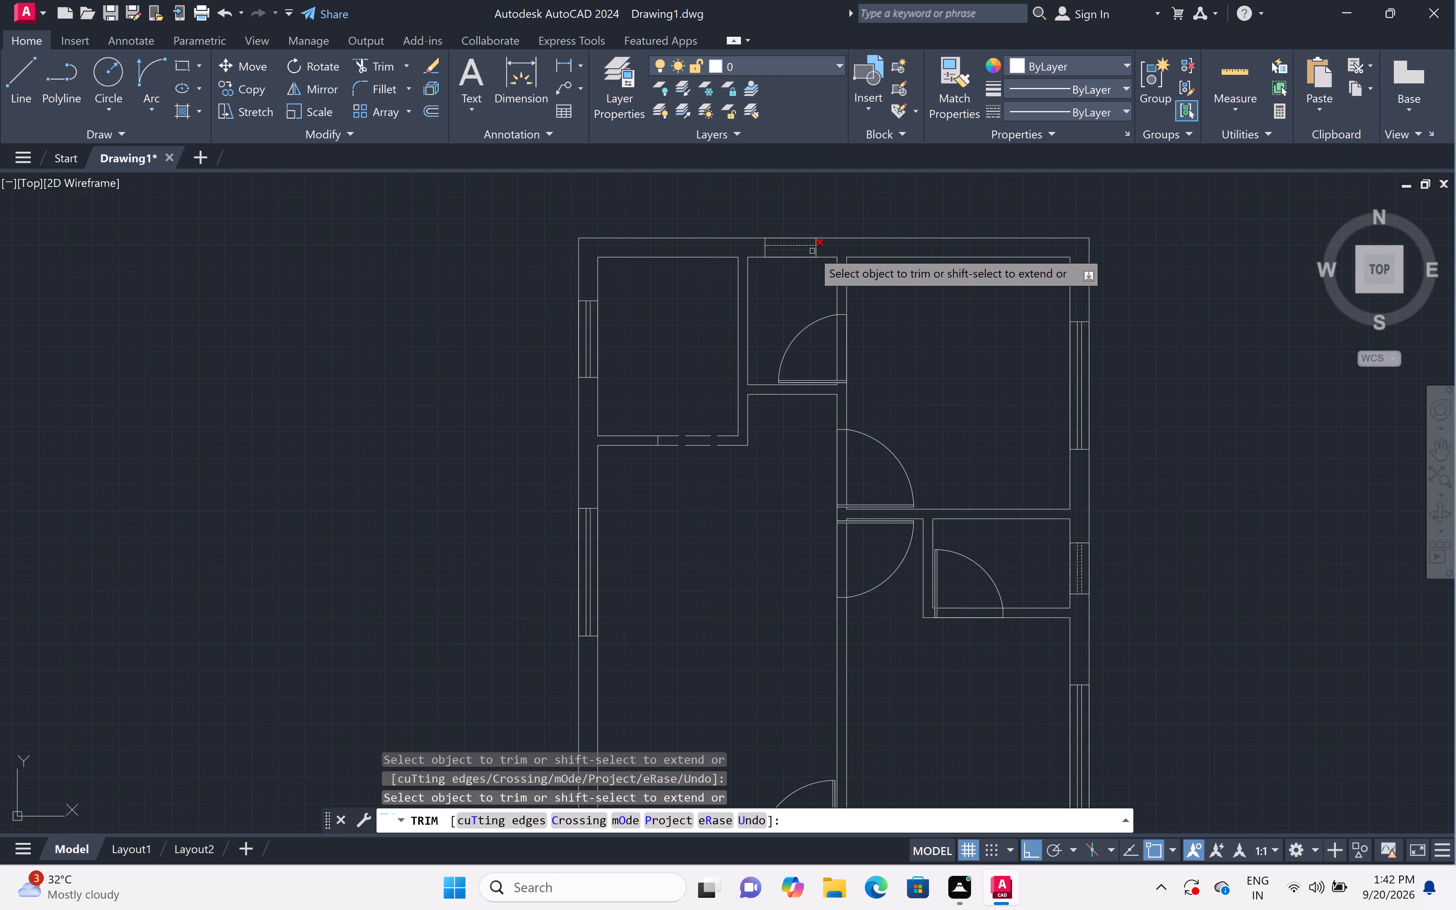
key("Escape")
Trim both wall lines crossing the door opening of the small top-middle room.
scroll(853, 320, "up", 4)
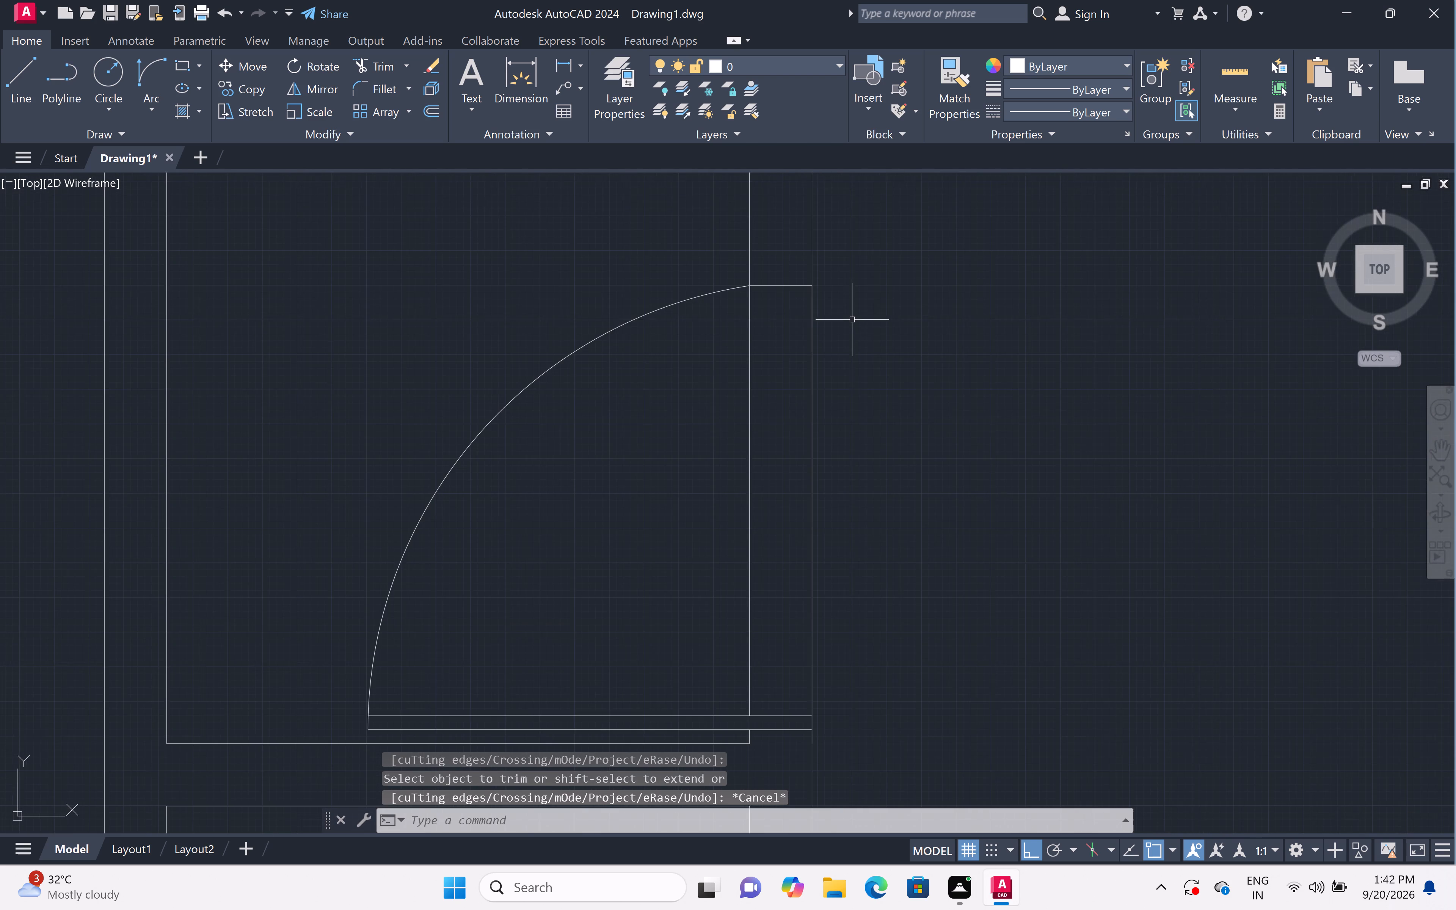
scroll(854, 309, "down", 2)
scroll(833, 369, "down", 1)
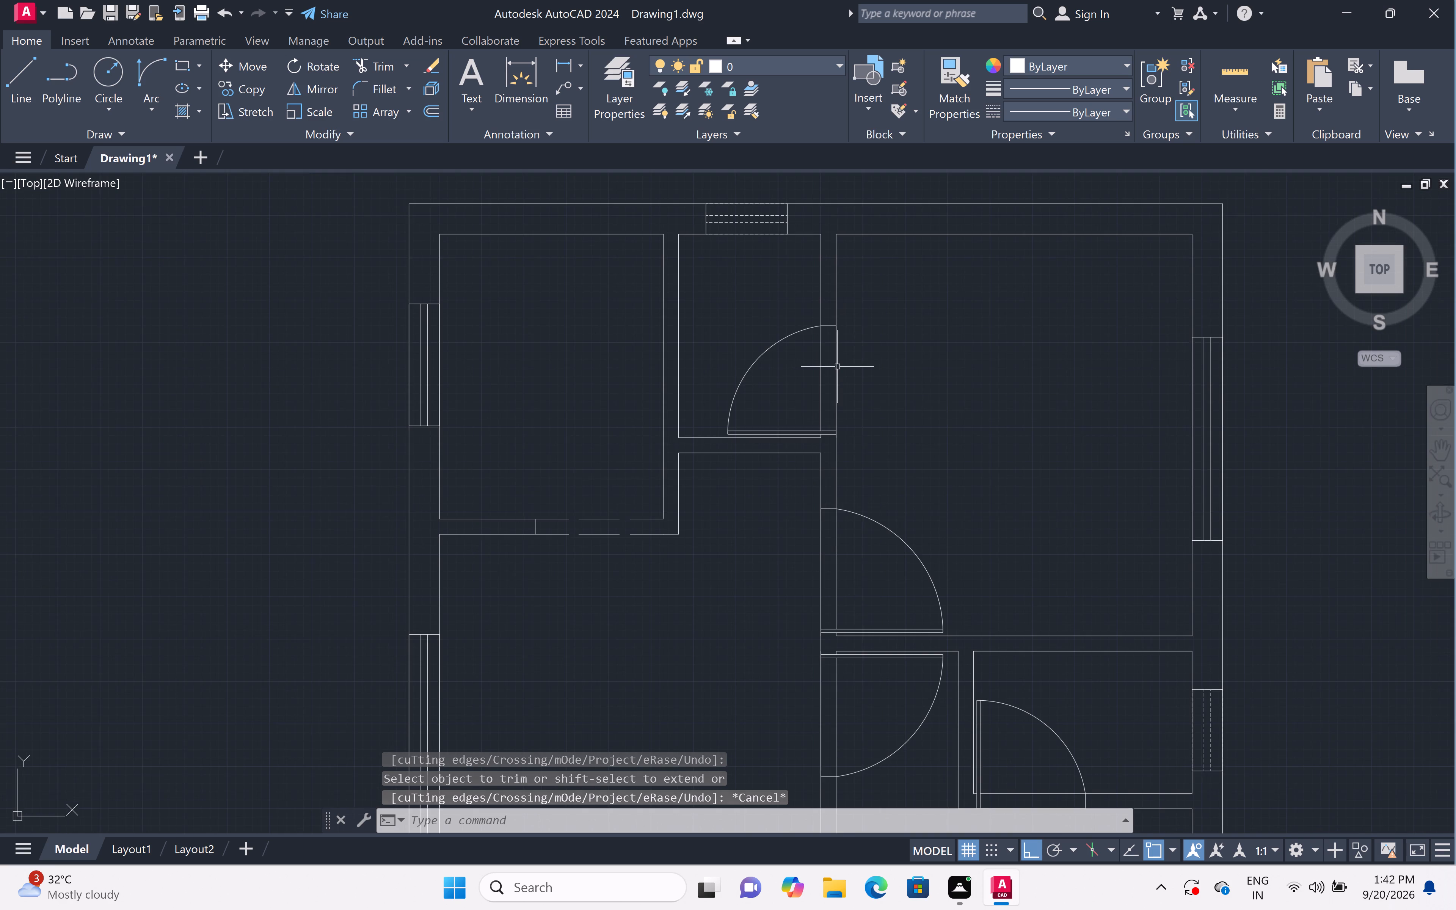
scroll(1351, 441, "down", 1)
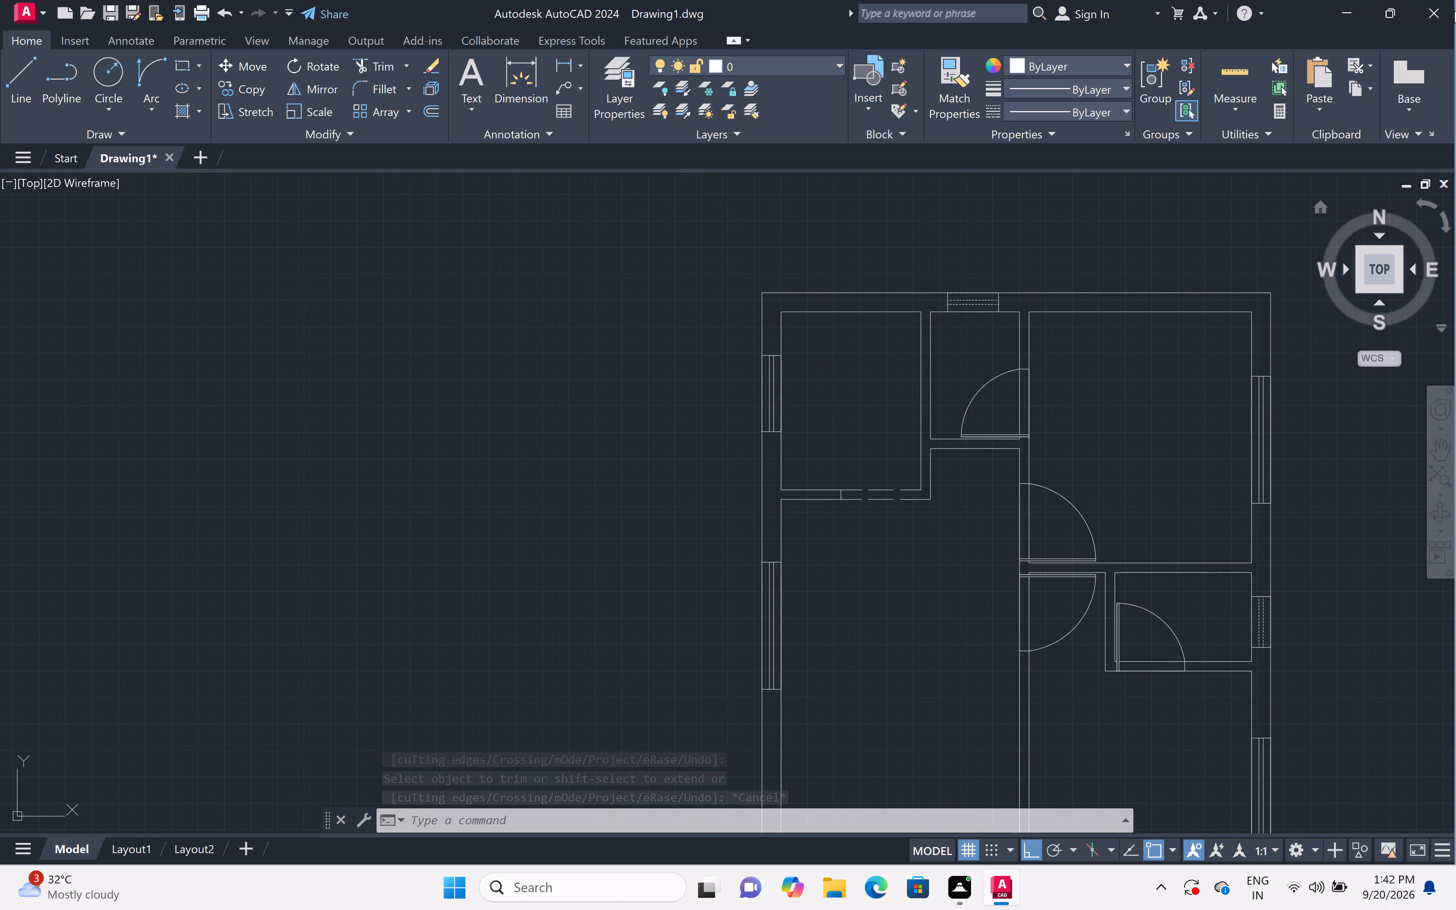
type("tr")
key("space")
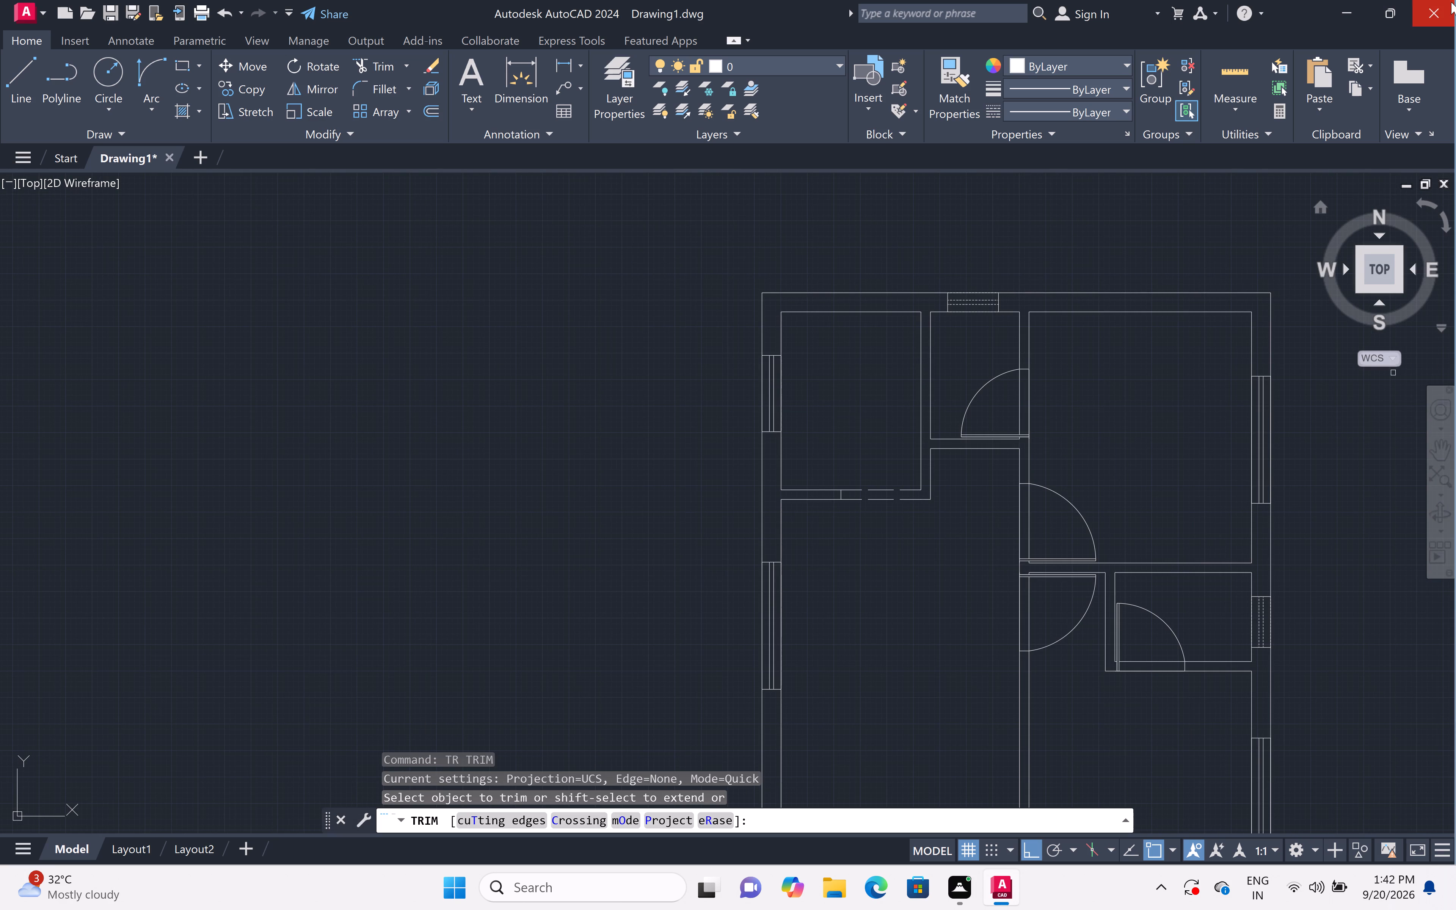
scroll(1004, 411, "up", 2)
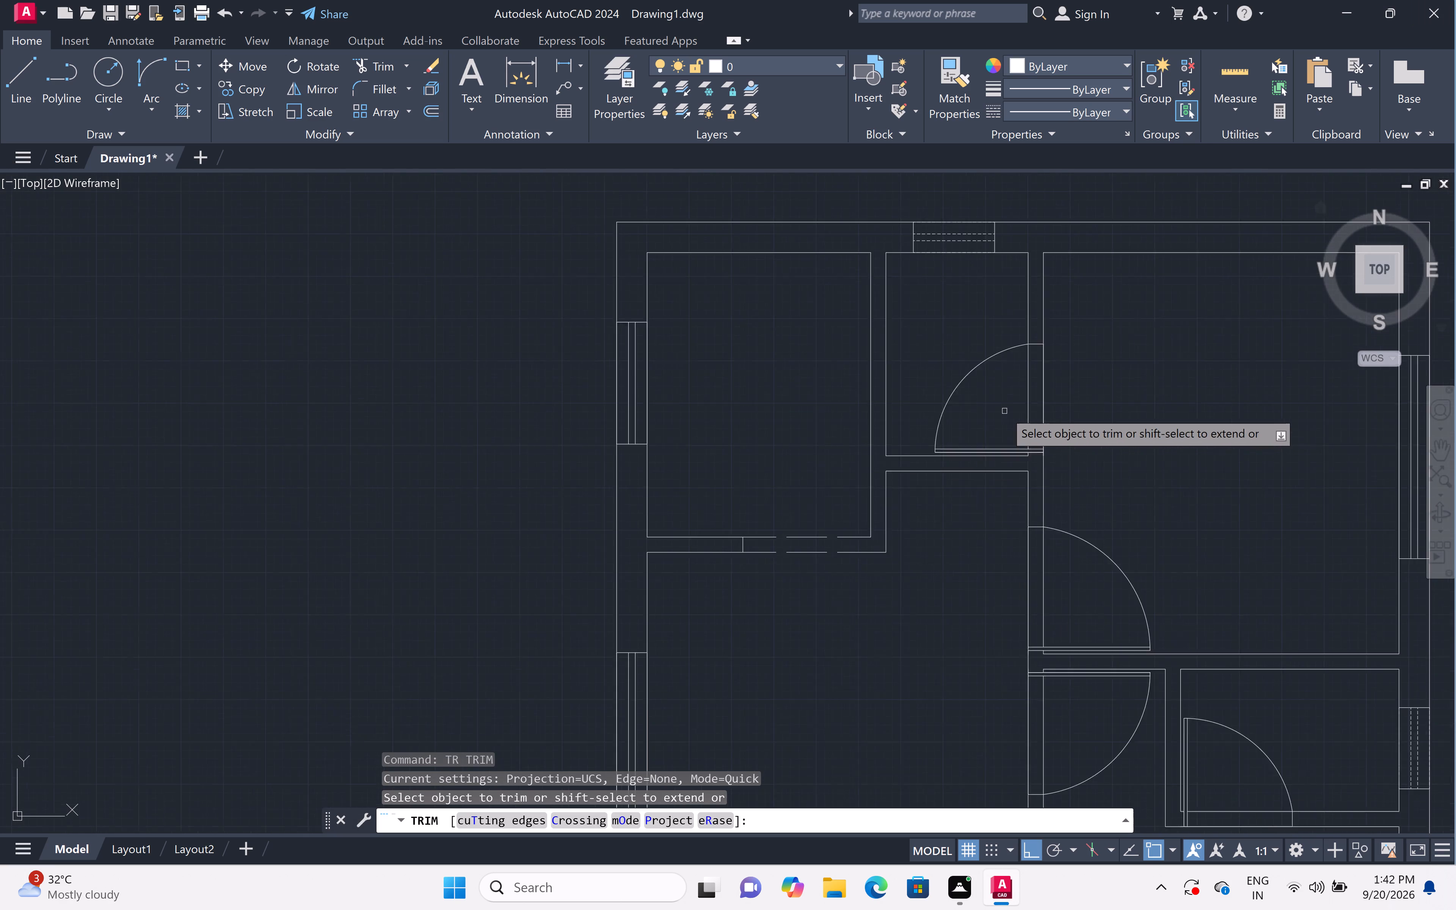
left_click(1004, 411)
left_click(1268, 372)
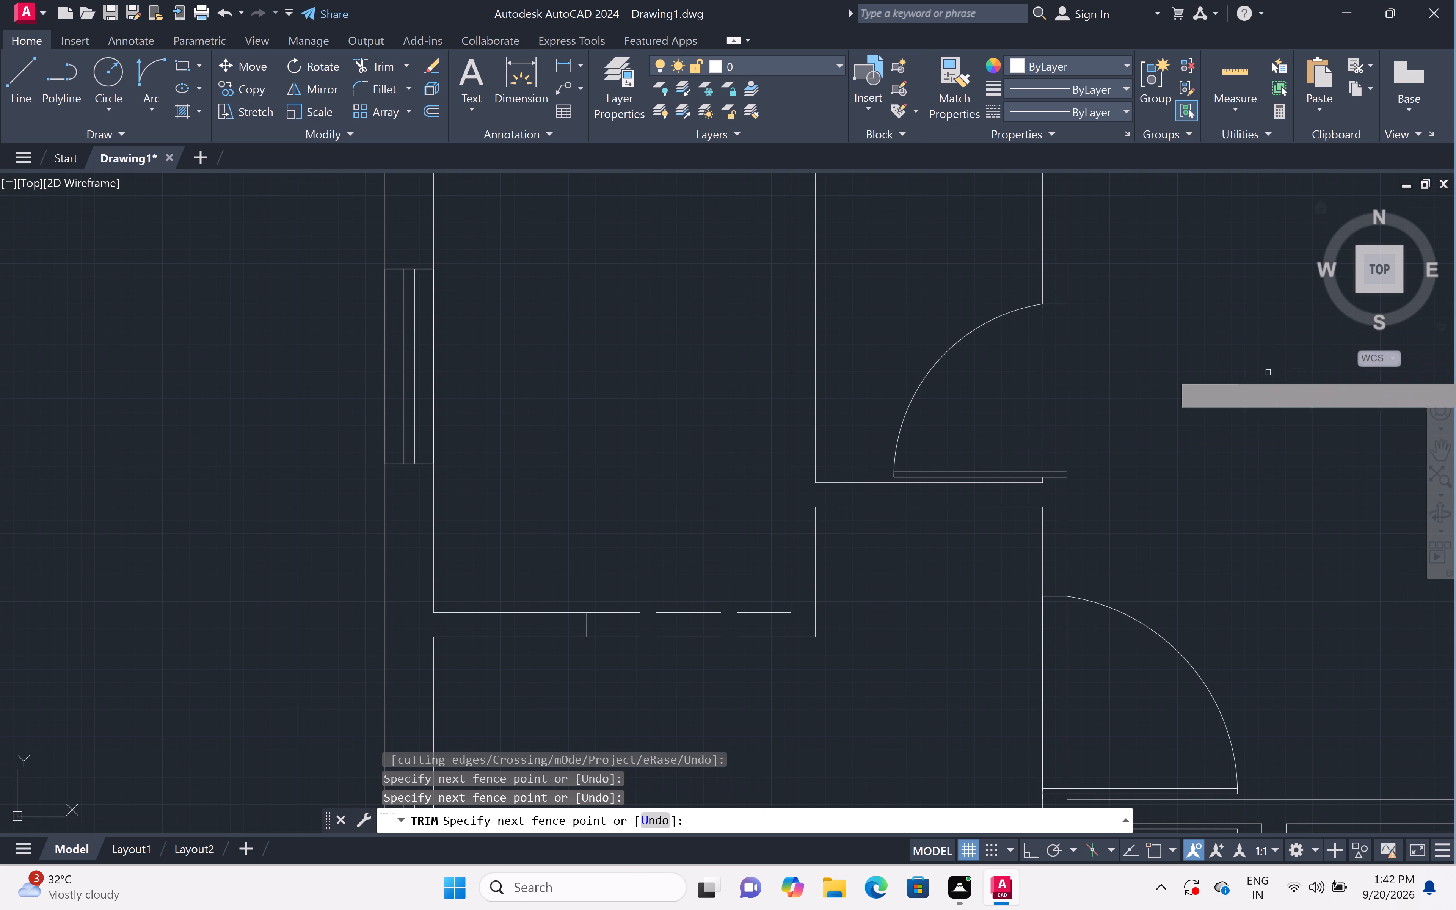
Trim the wall lines crossing the two door openings on the central wall, for the upper-right and lower-right rooms.
scroll(1267, 366, "down", 3)
scroll(1258, 490, "up", 2)
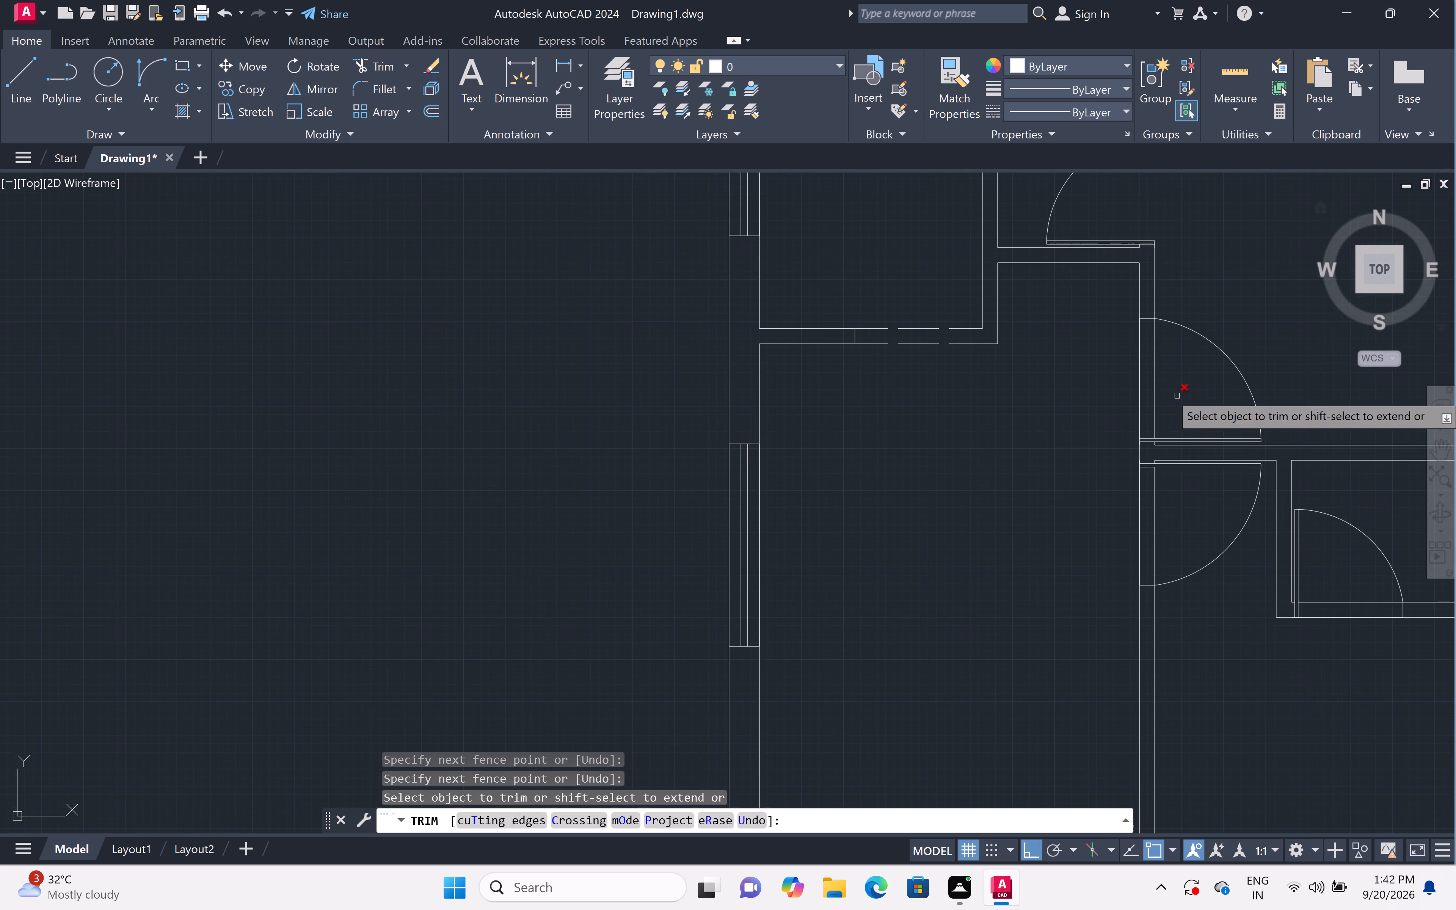
left_click(1177, 387)
left_click(1105, 384)
scroll(1117, 383, "down", 2)
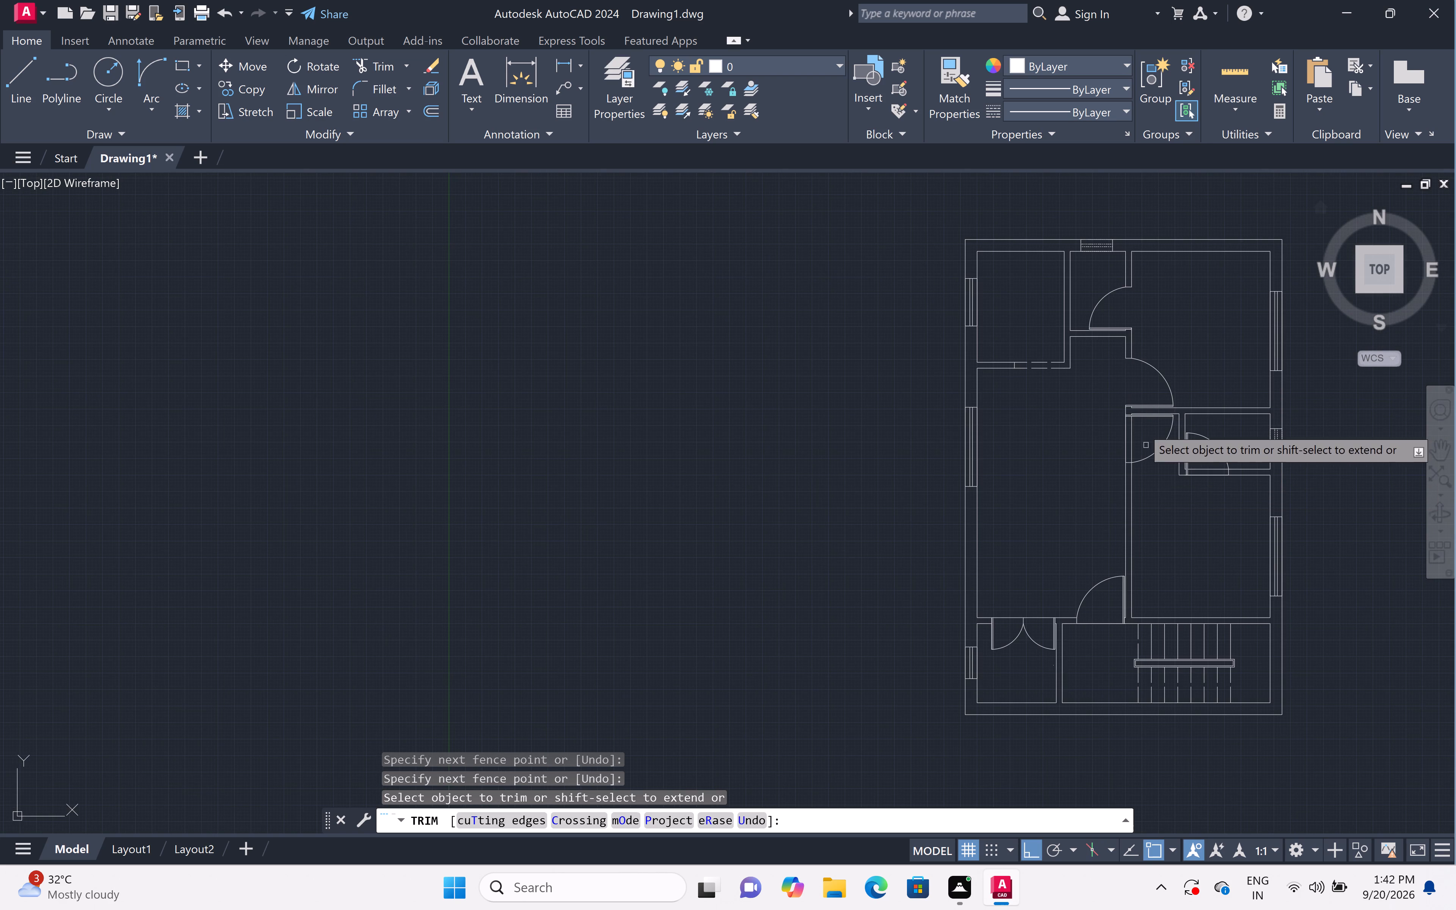
scroll(1135, 441, "up", 4)
left_click(1136, 437)
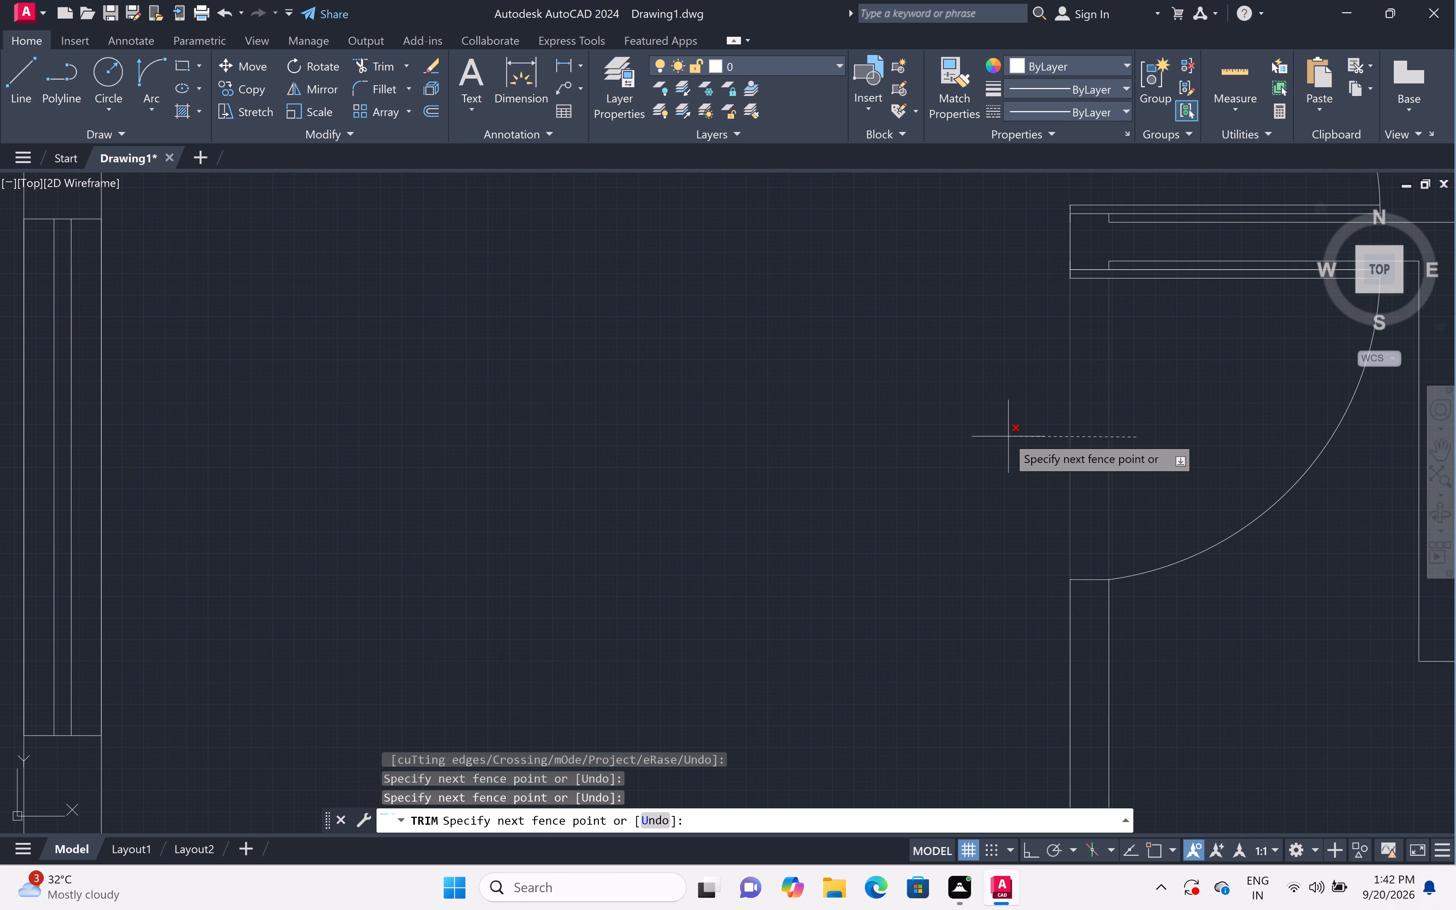
left_click(1005, 439)
Trim both wall lines crossing the door opening at the bottom of the small middle-right room.
scroll(1014, 431, "down", 3)
scroll(1222, 538, "up", 3)
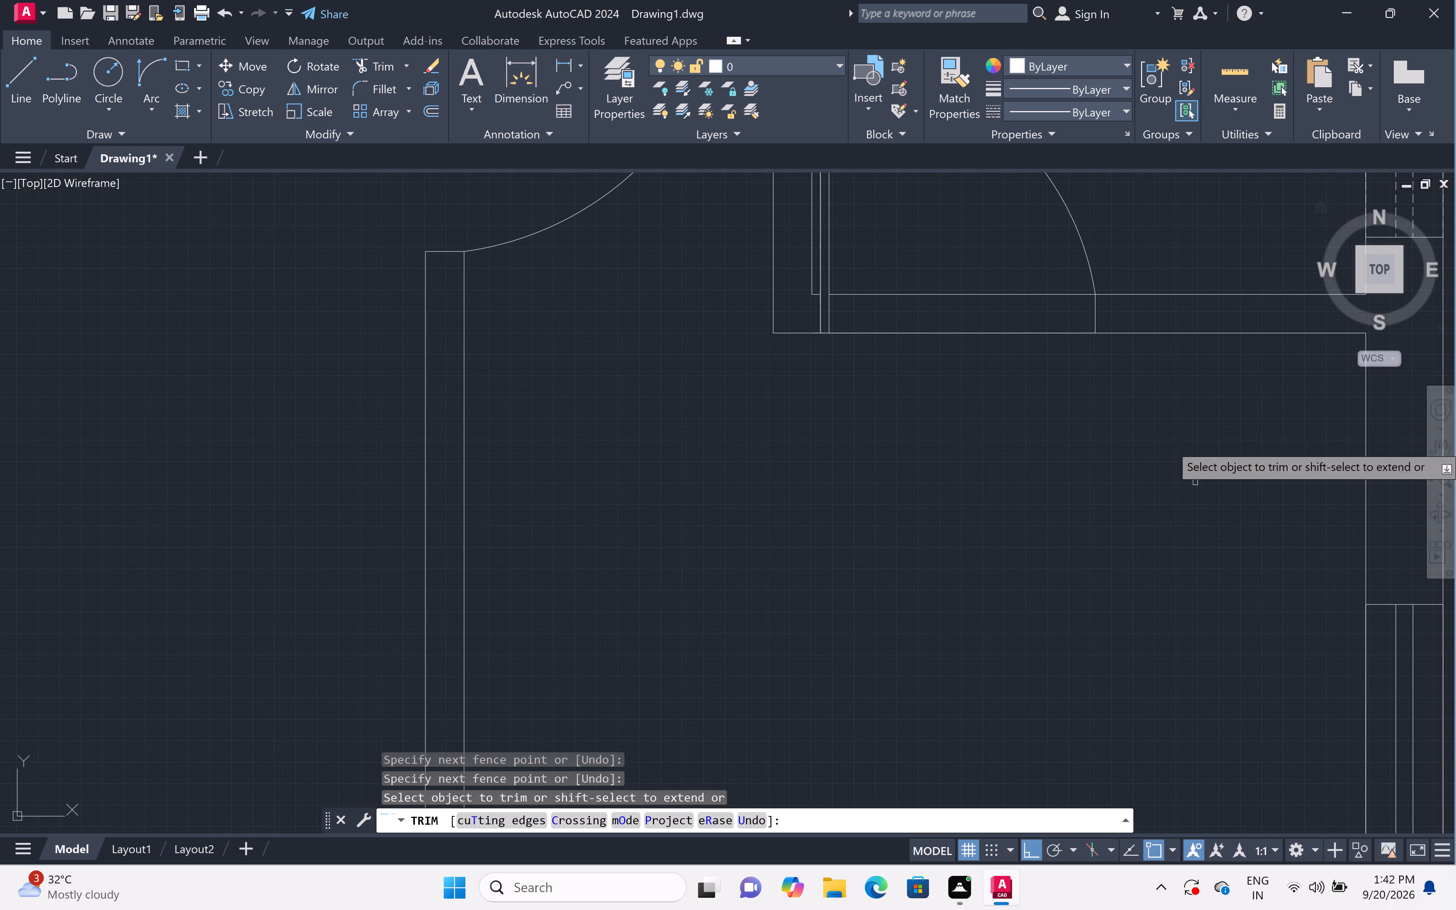
left_click(939, 238)
left_click(948, 372)
scroll(949, 353, "down", 4)
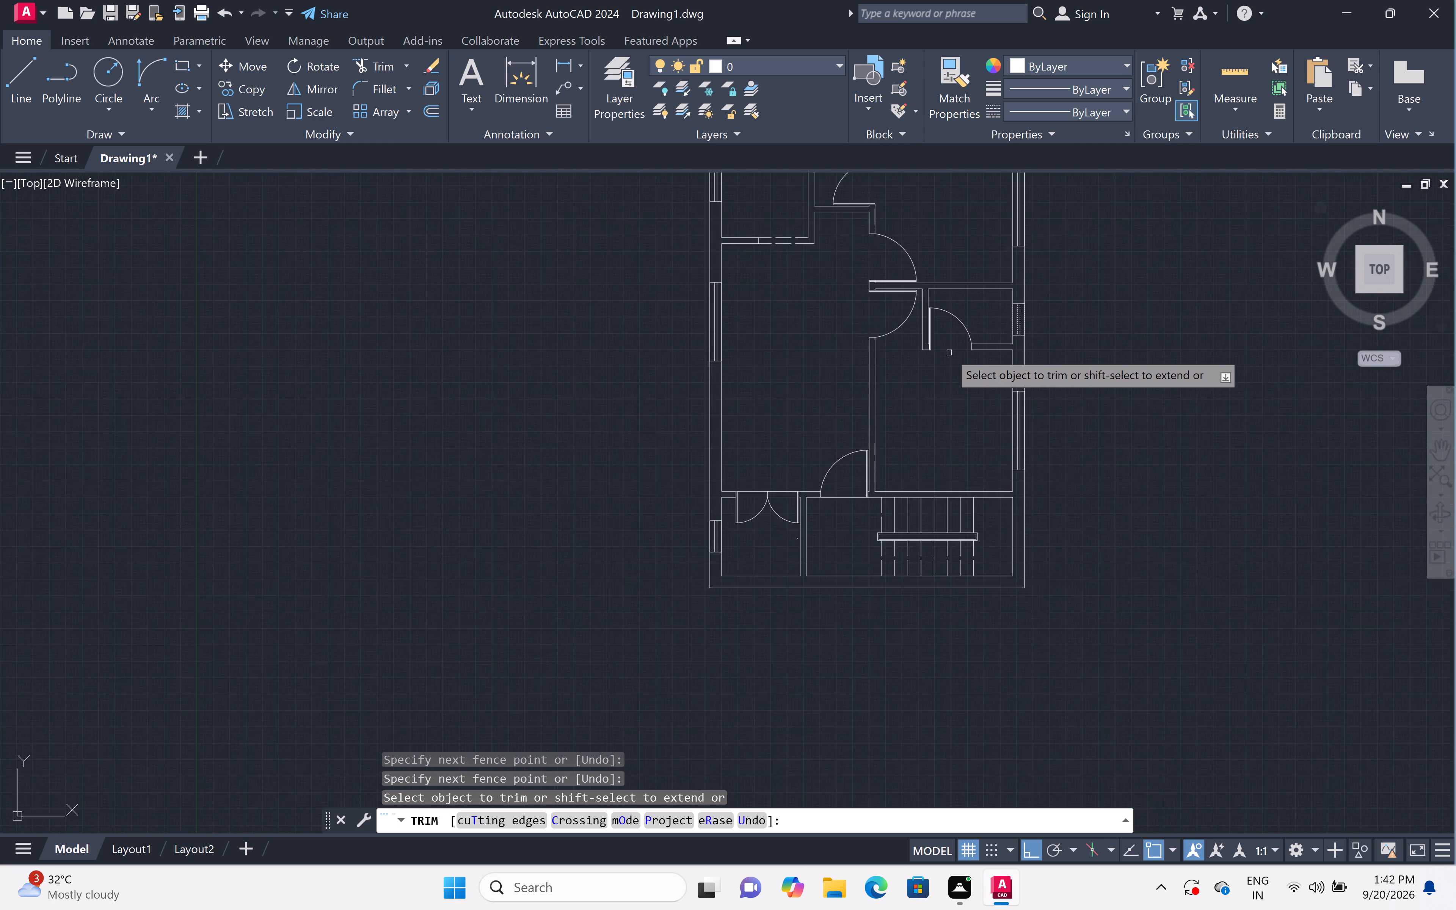
scroll(949, 353, "down", 1)
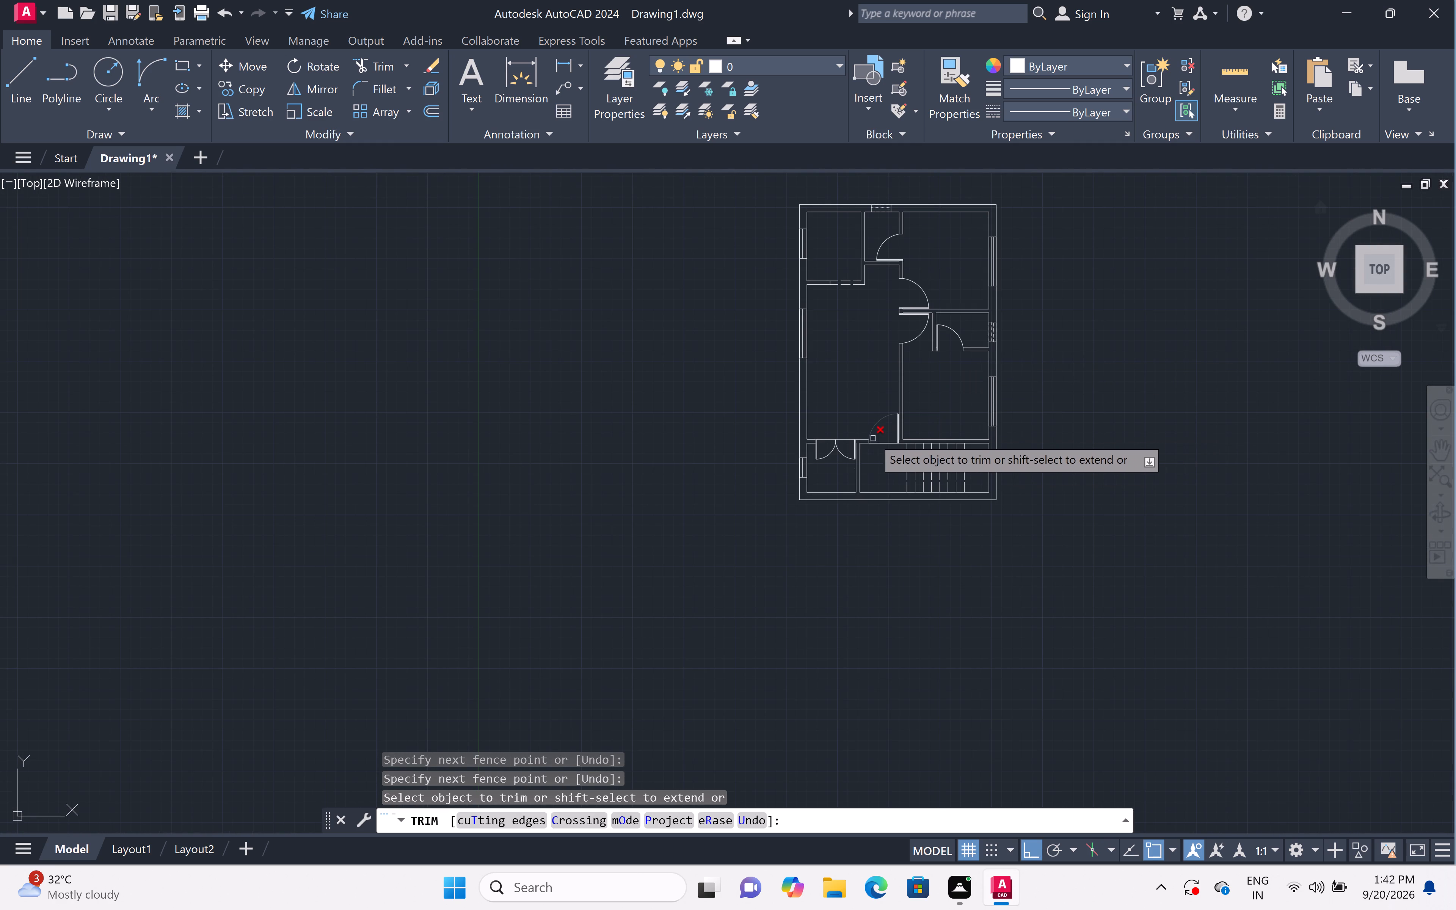
key("Escape")
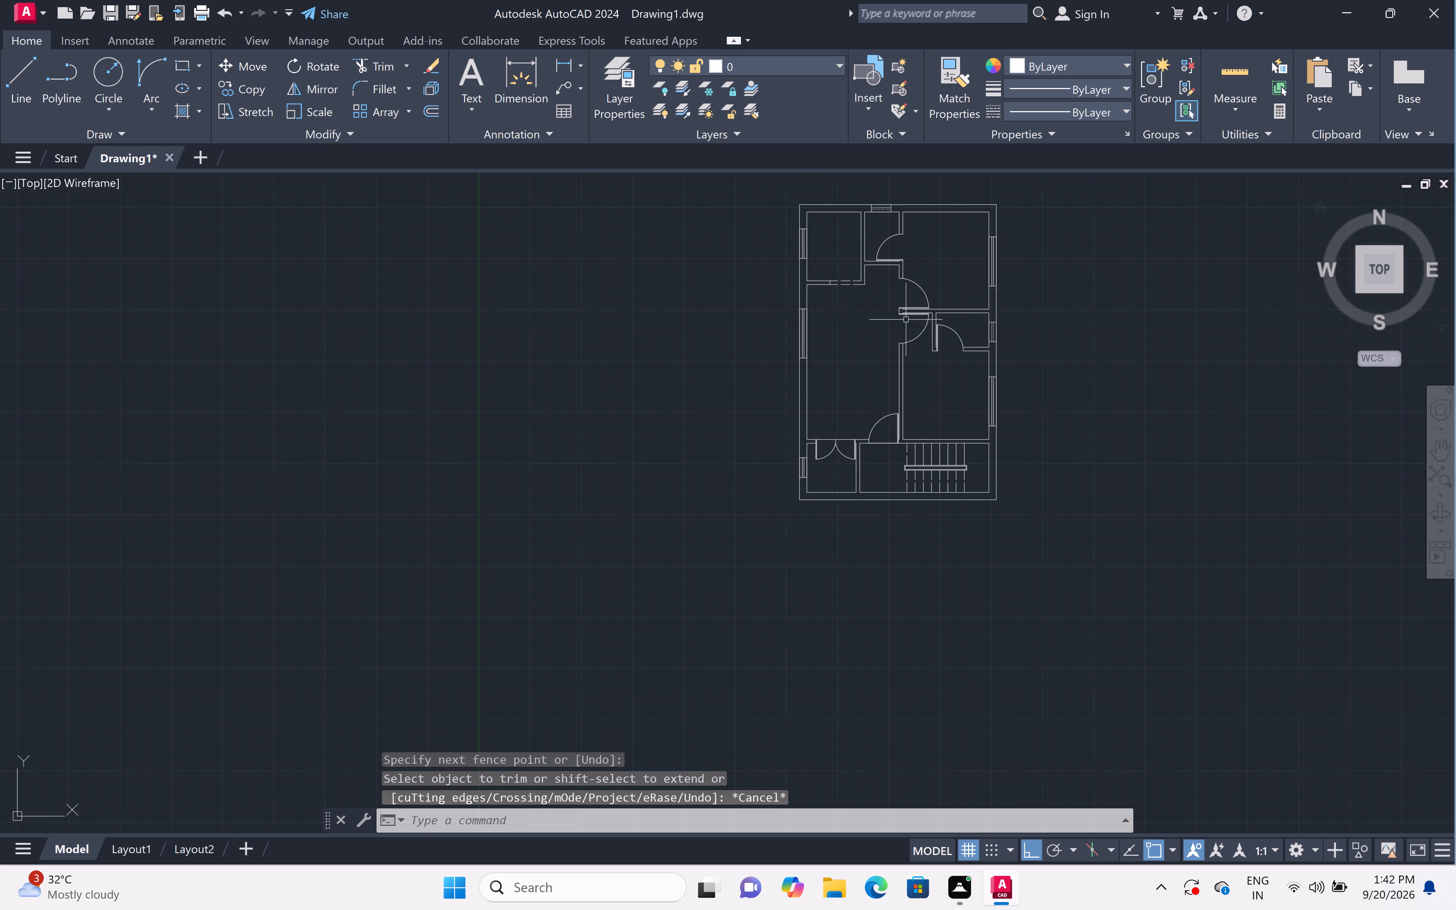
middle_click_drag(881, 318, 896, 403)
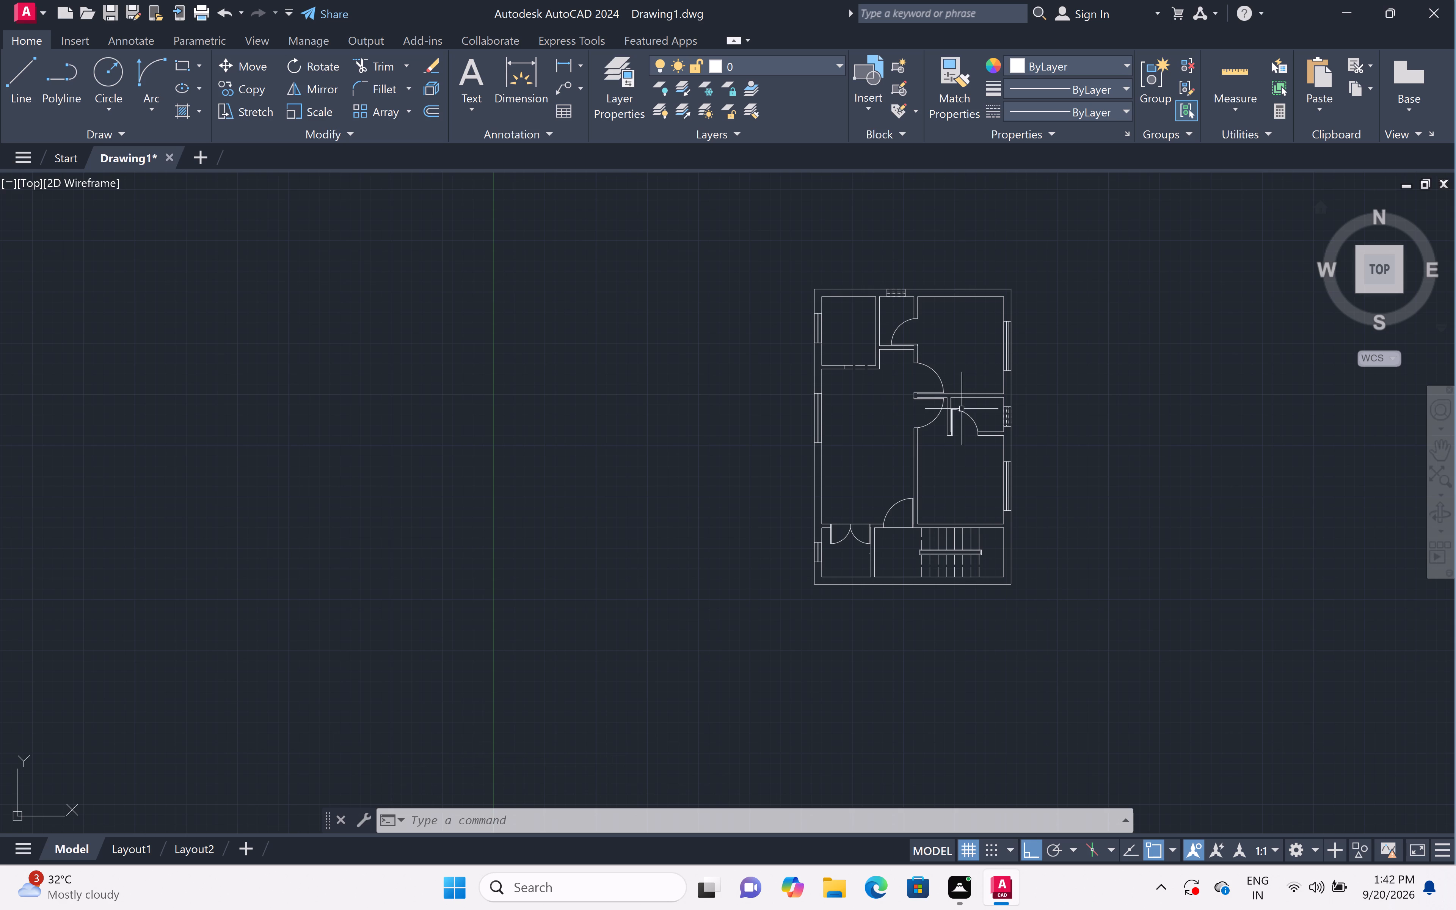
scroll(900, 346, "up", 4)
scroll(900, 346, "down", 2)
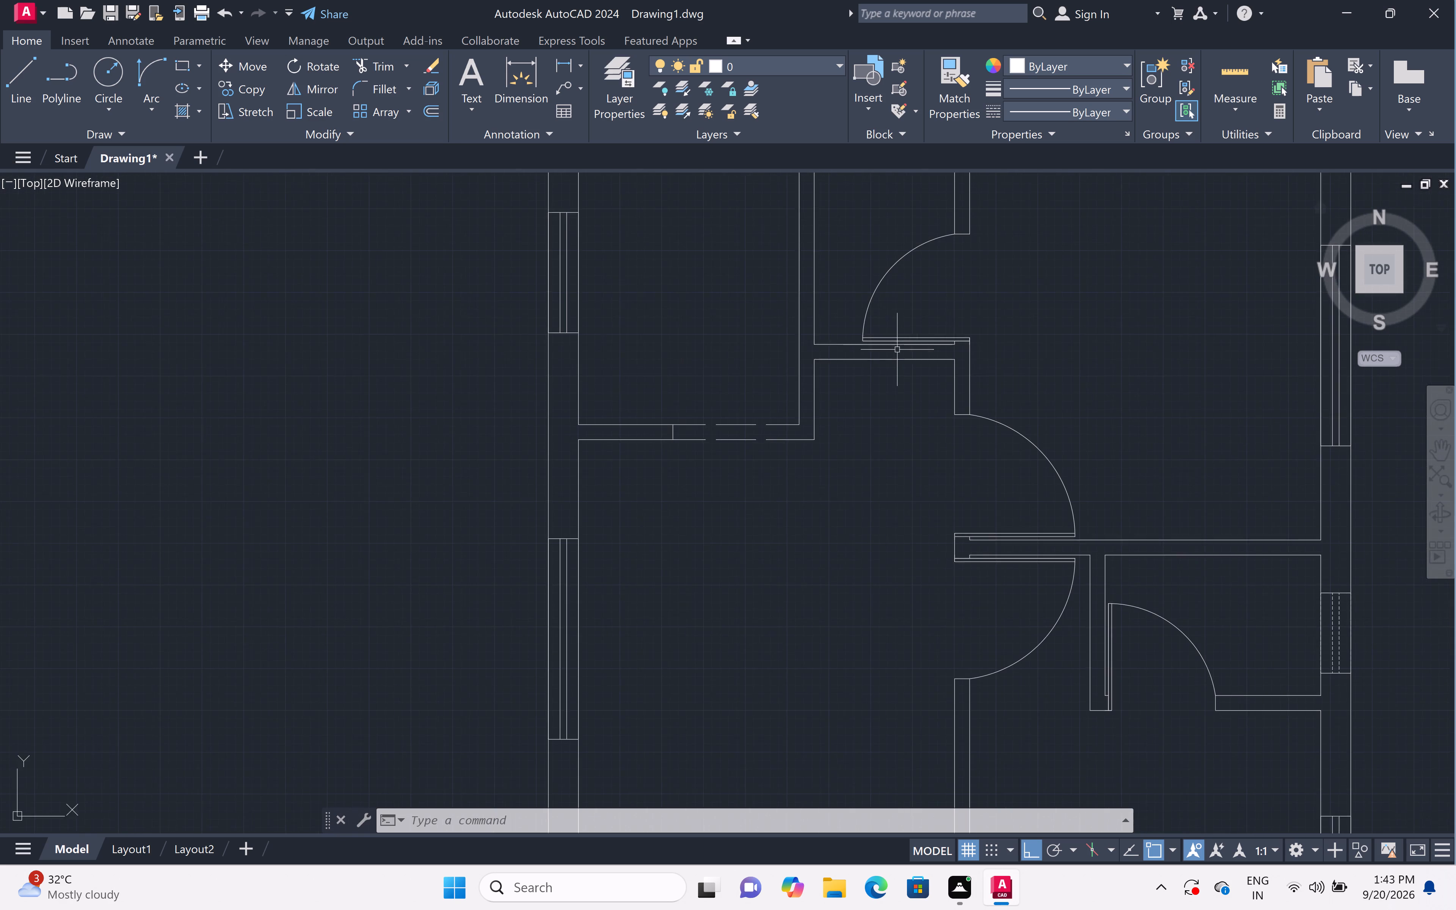
Inspect the trimmed door openings and wall ends across the whole floor plan.
scroll(897, 351, "down", 1)
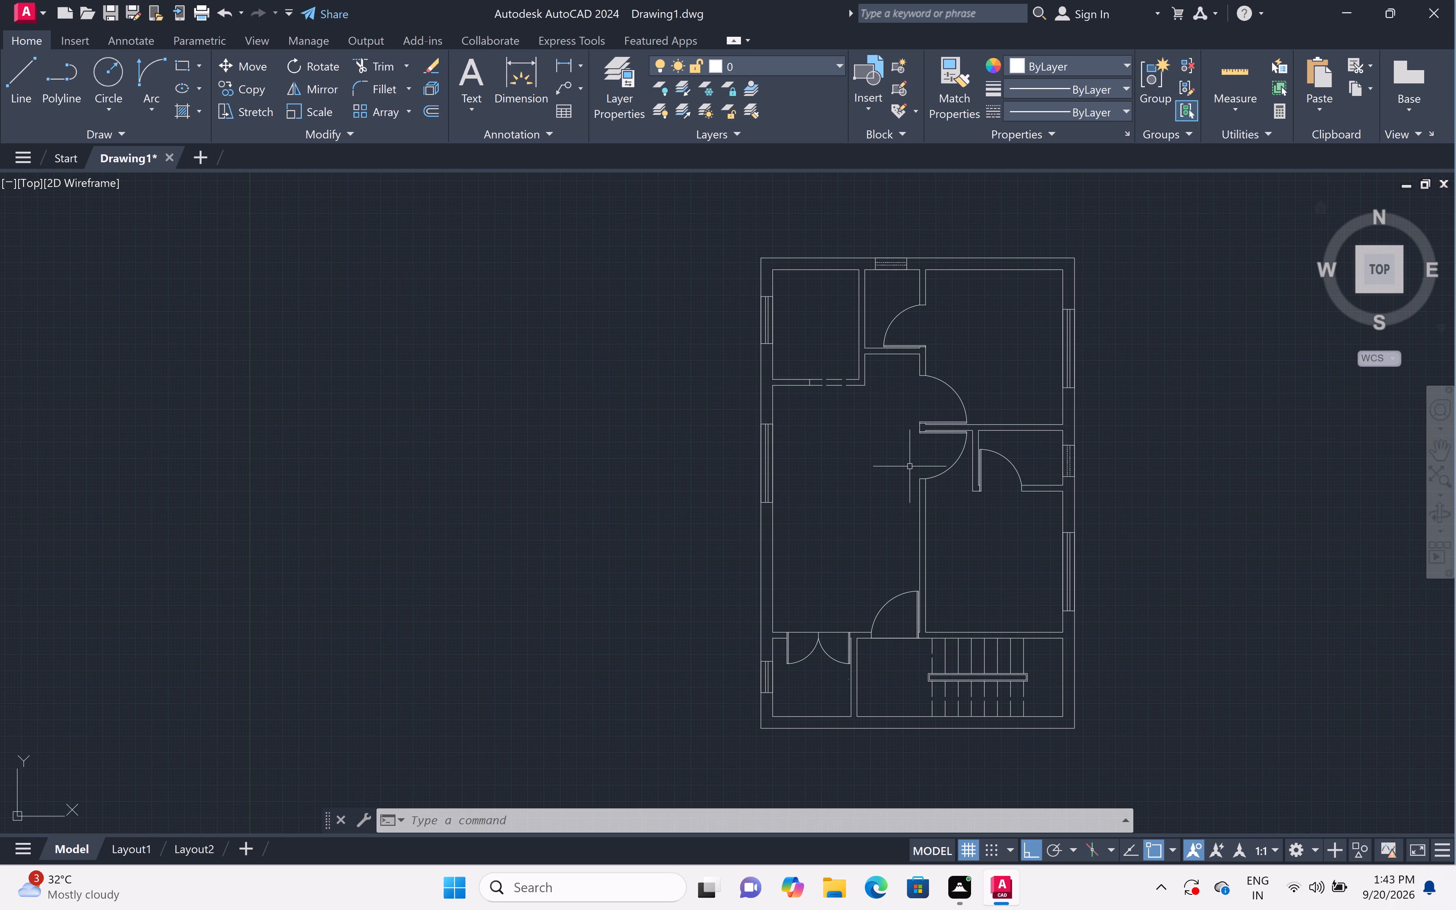
scroll(910, 466, "up", 1)
scroll(922, 399, "up", 1)
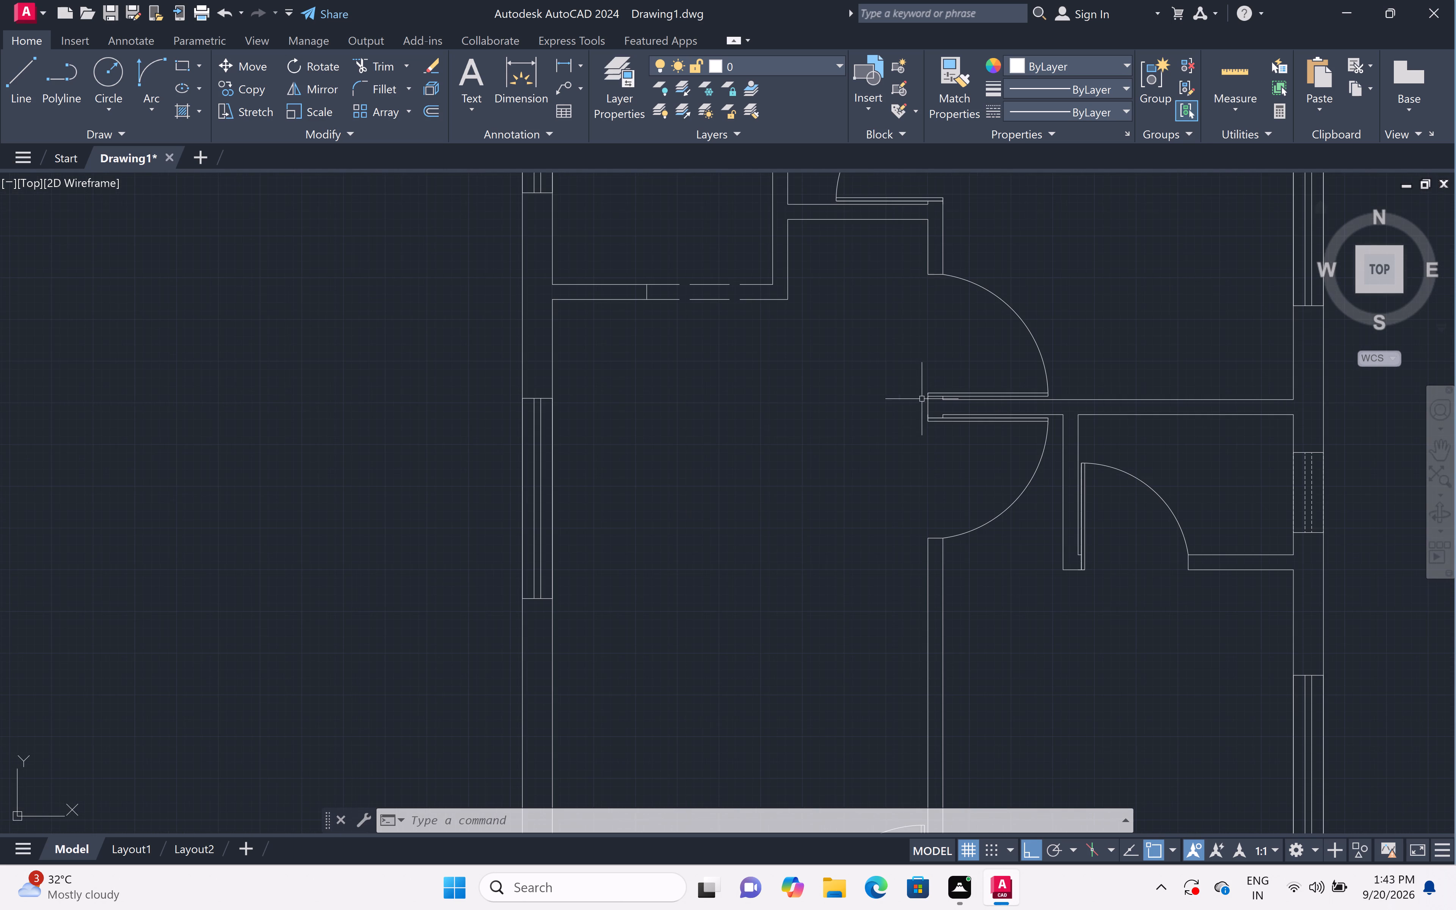
scroll(921, 406, "up", 3)
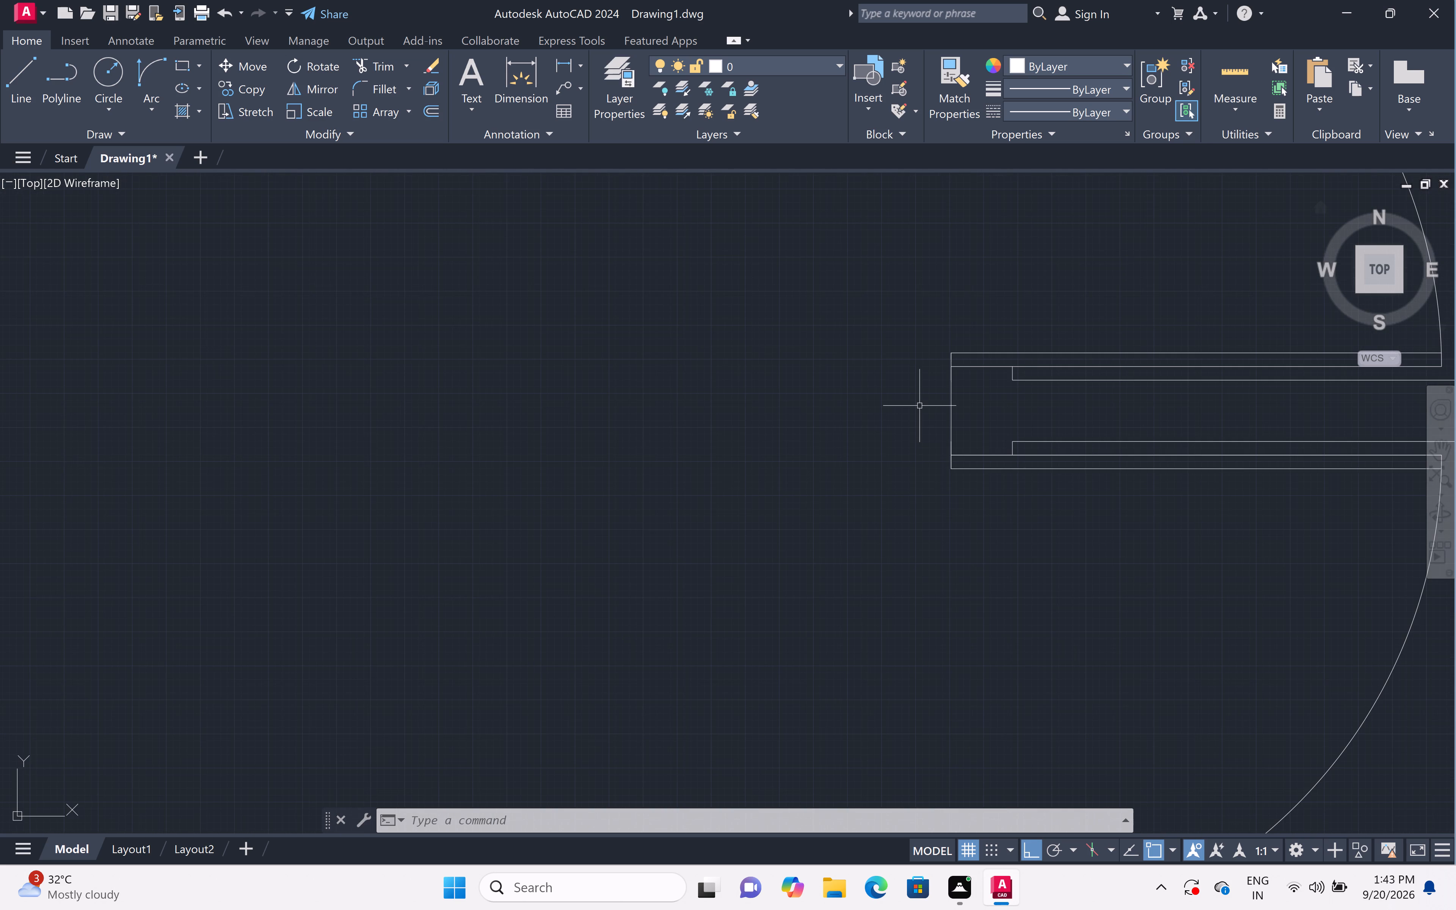
scroll(919, 406, "down", 1)
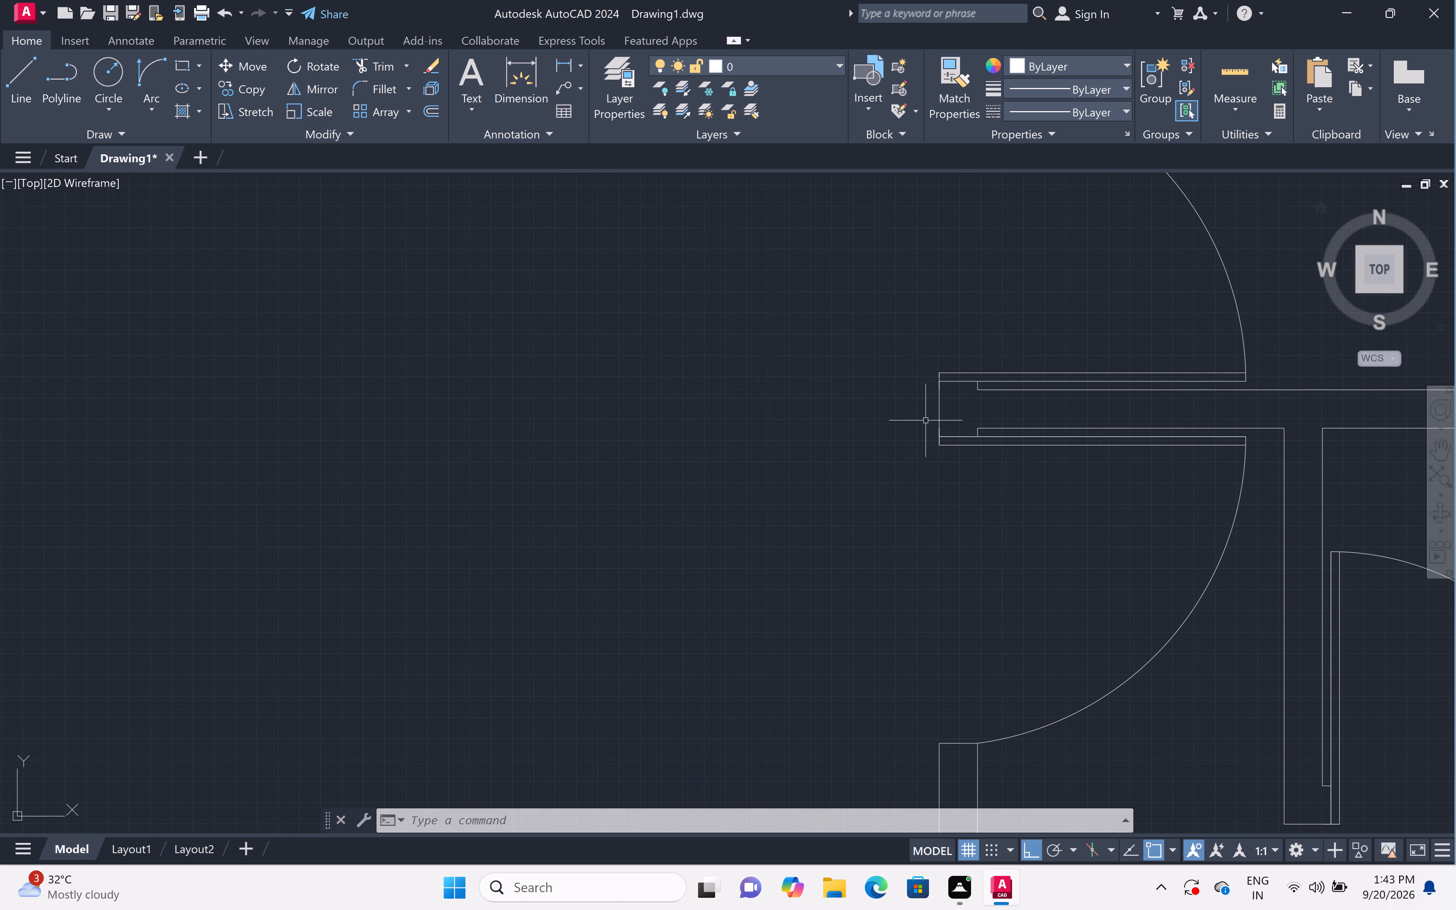
scroll(1028, 508, "down", 3)
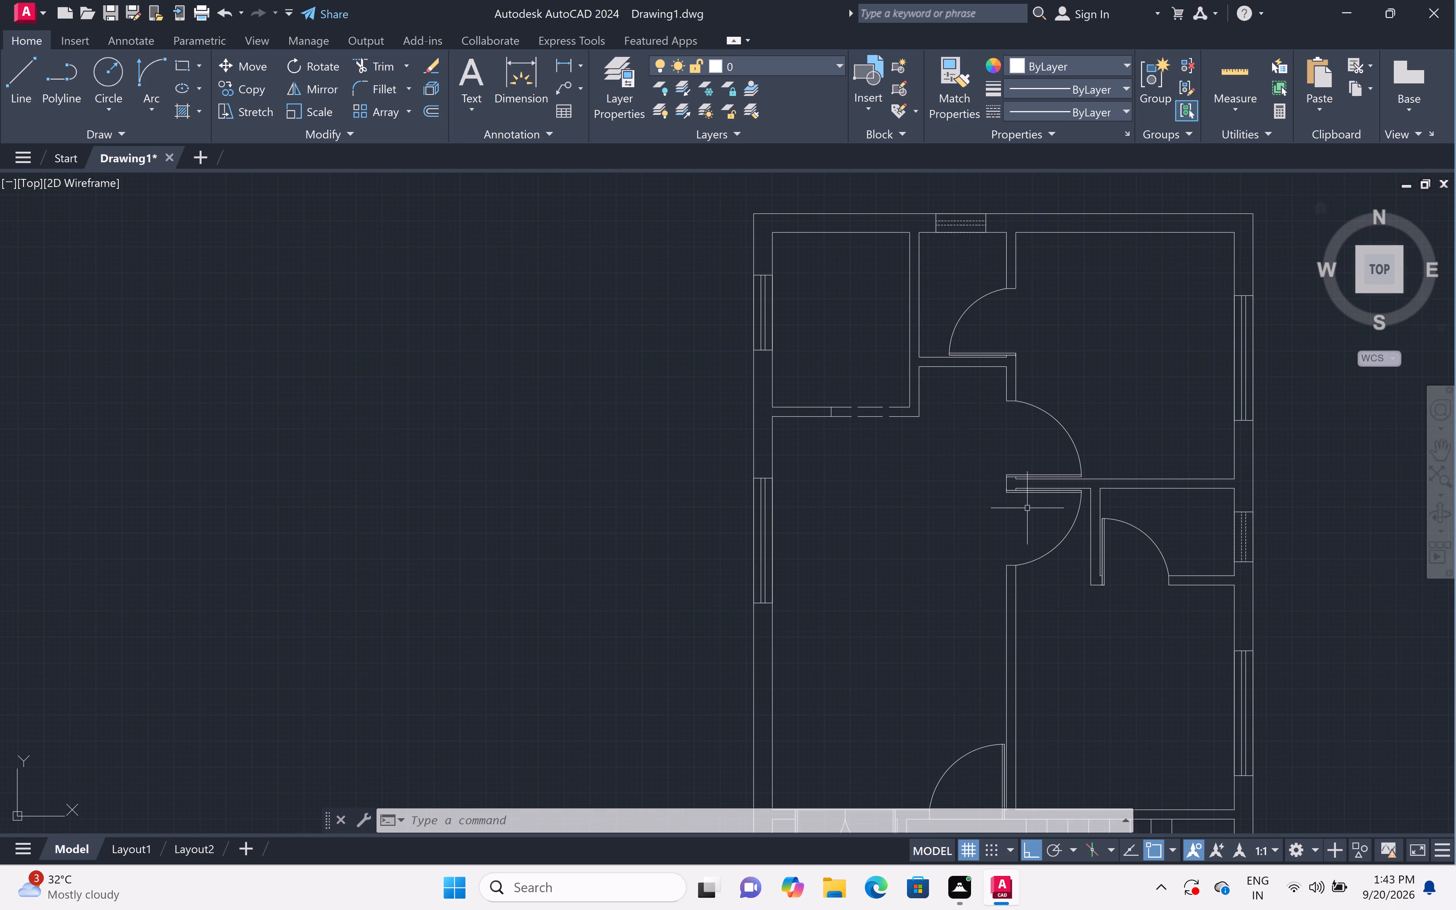
scroll(1027, 508, "down", 2)
scroll(1026, 576, "up", 6)
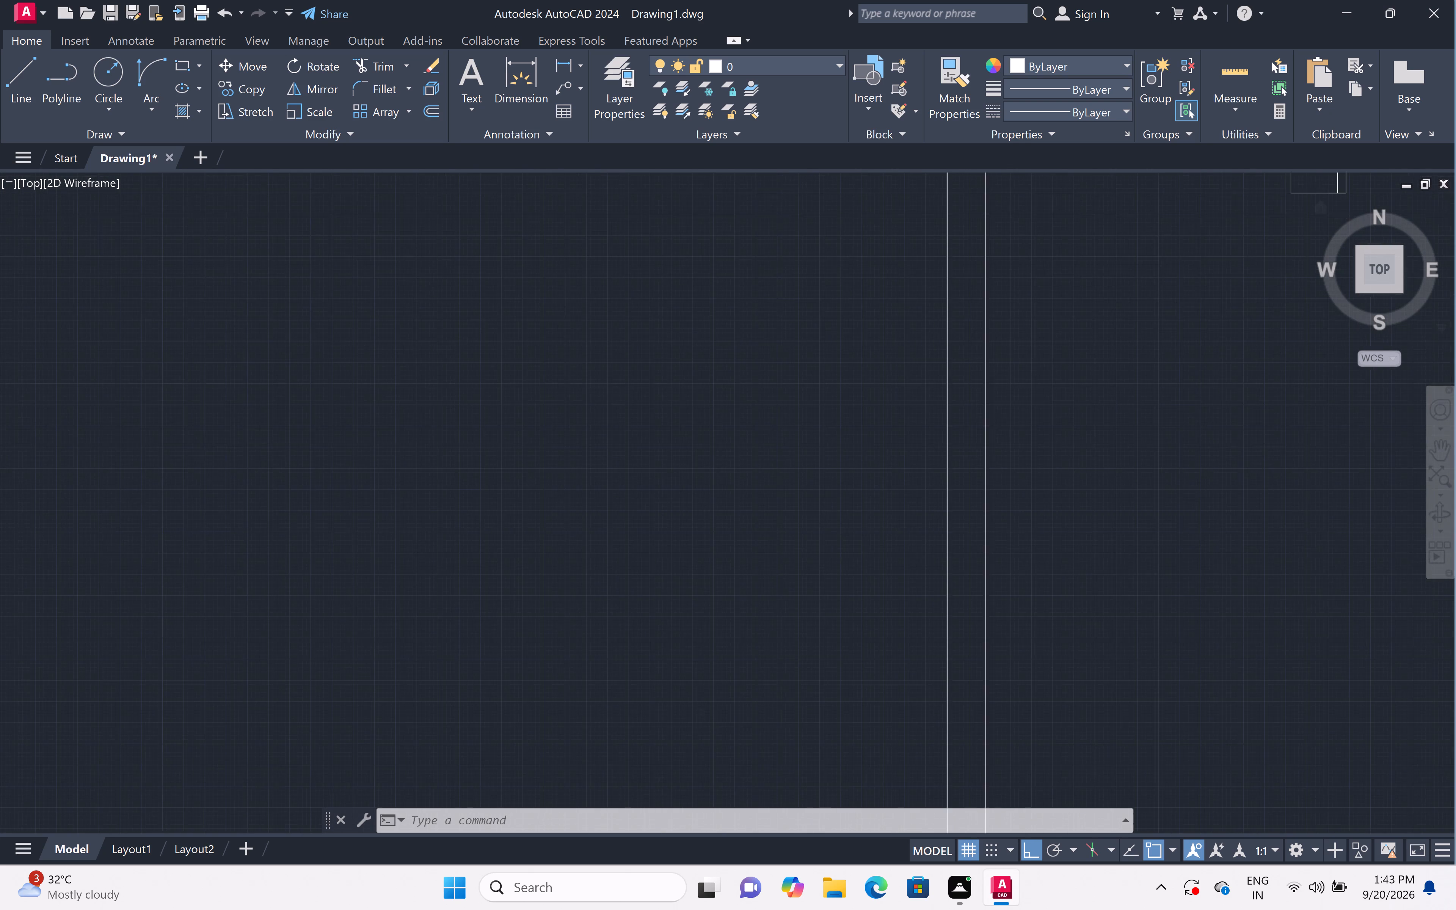
scroll(1022, 579, "down", 5)
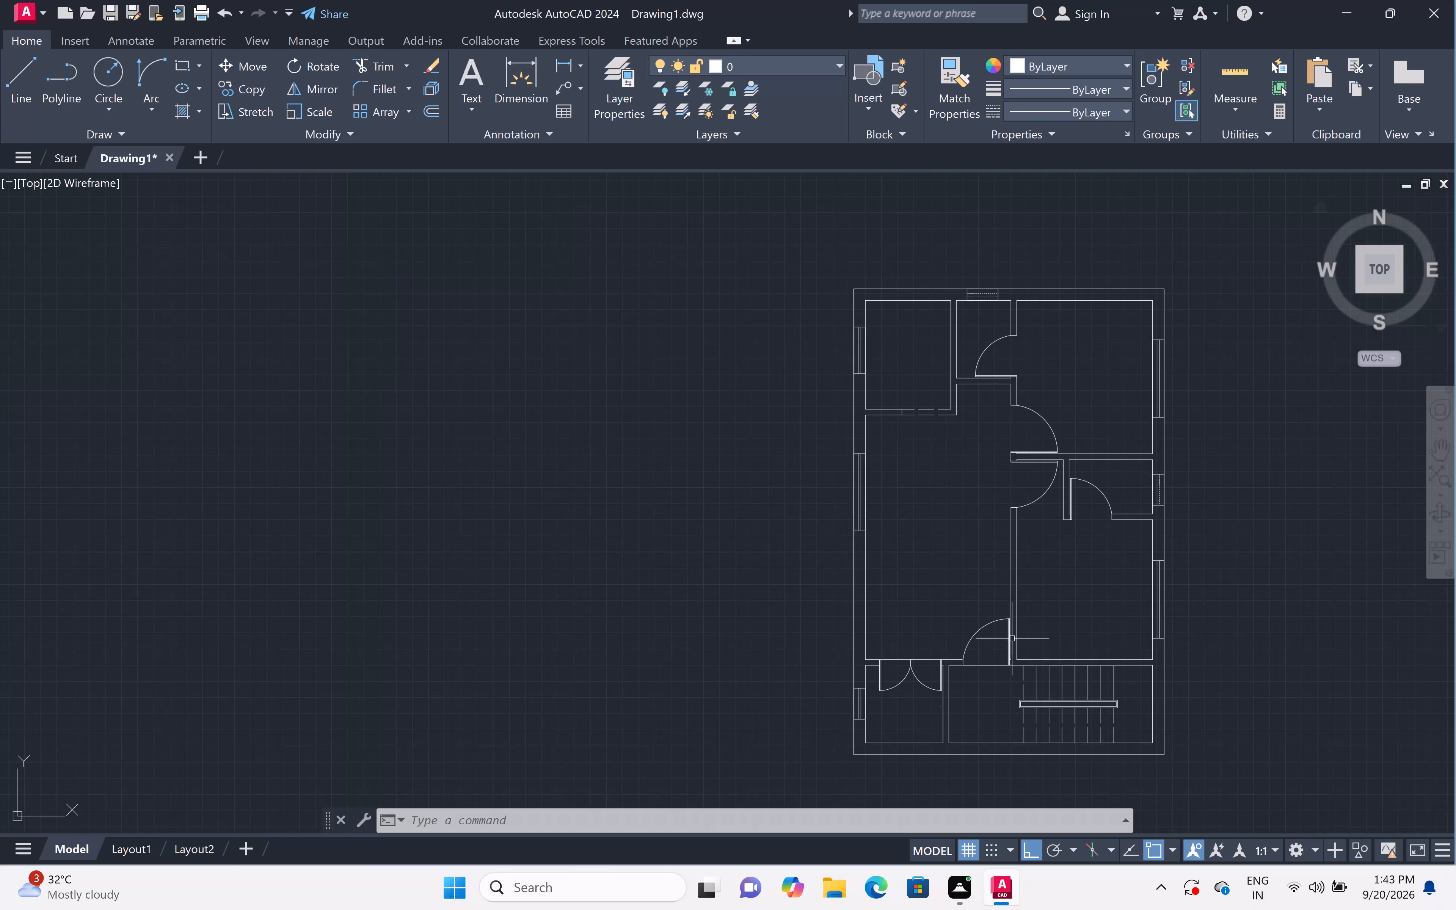
scroll(987, 653, "up", 2)
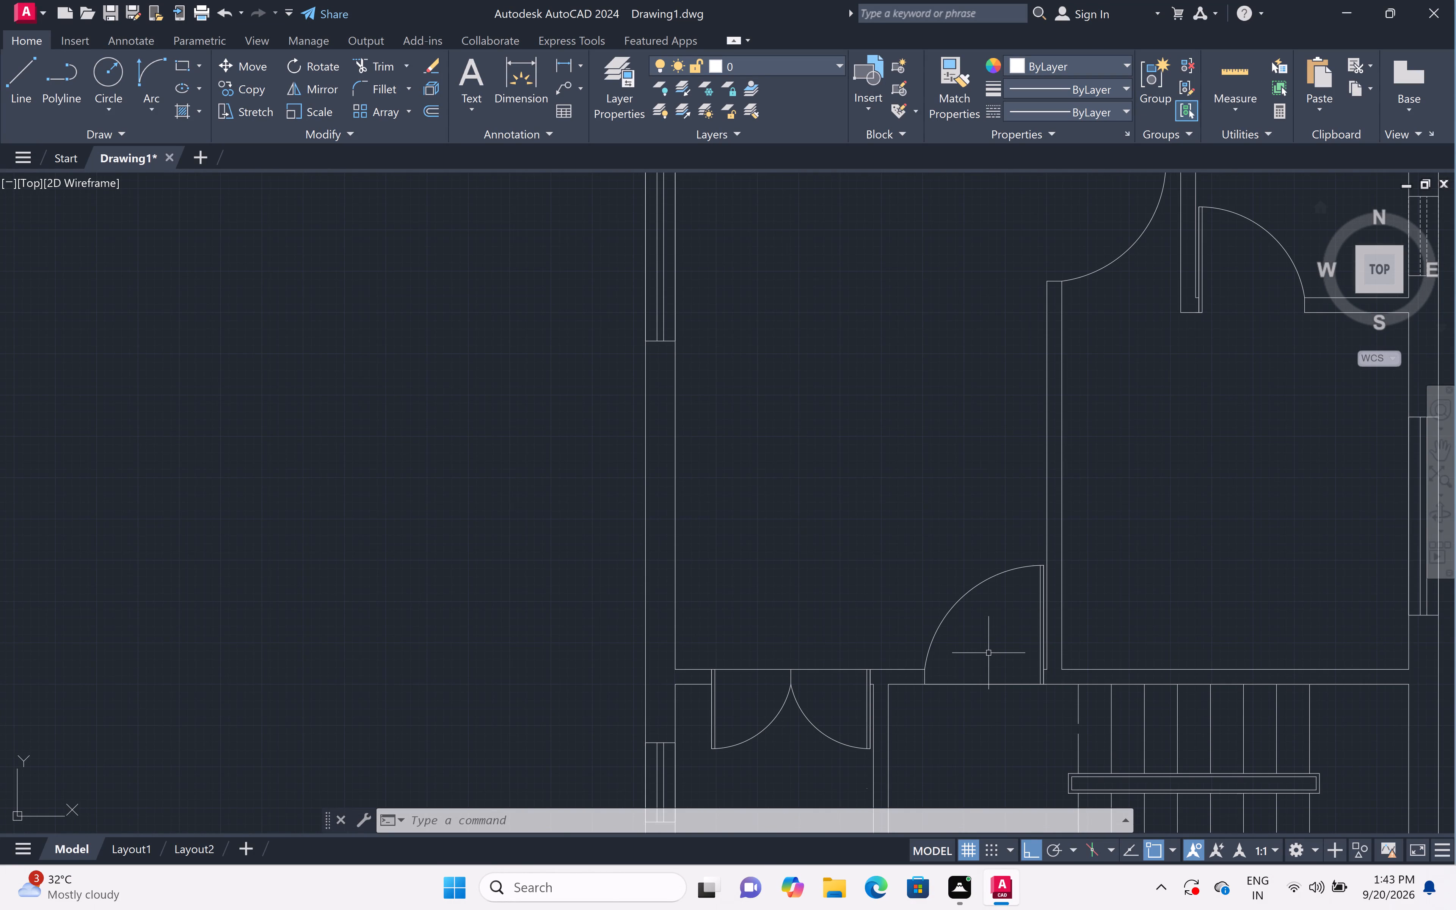
scroll(987, 659, "down", 3)
scroll(984, 687, "up", 1)
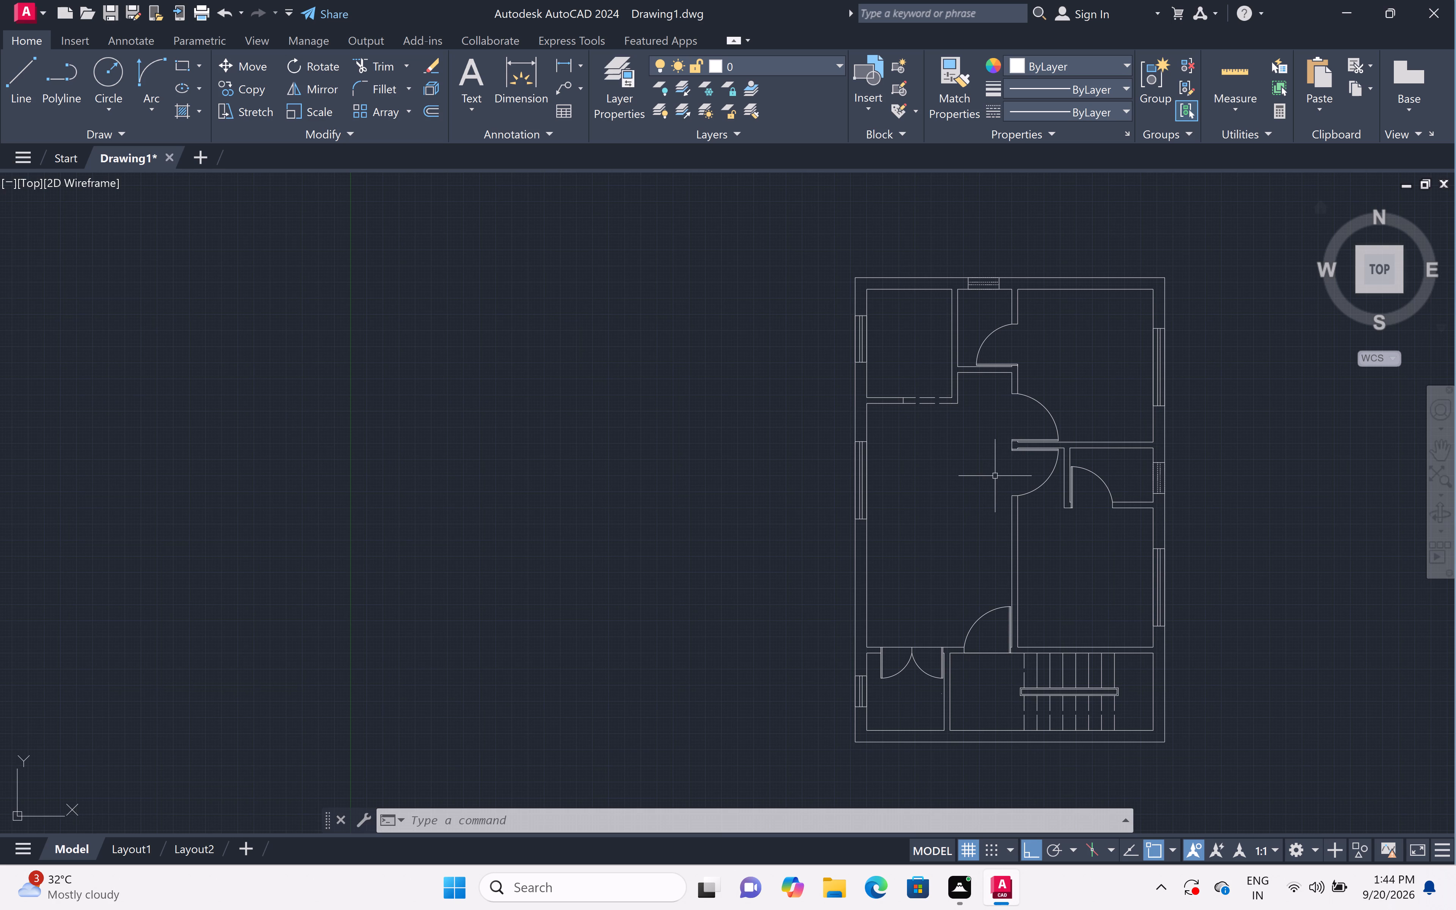
middle_click(1238, 544)
middle_click_drag(1237, 544, 1236, 544)
middle_click_drag(1236, 544, 1127, 532)
scroll(1124, 380, "down", 1)
middle_click_drag(1123, 481, 1094, 494)
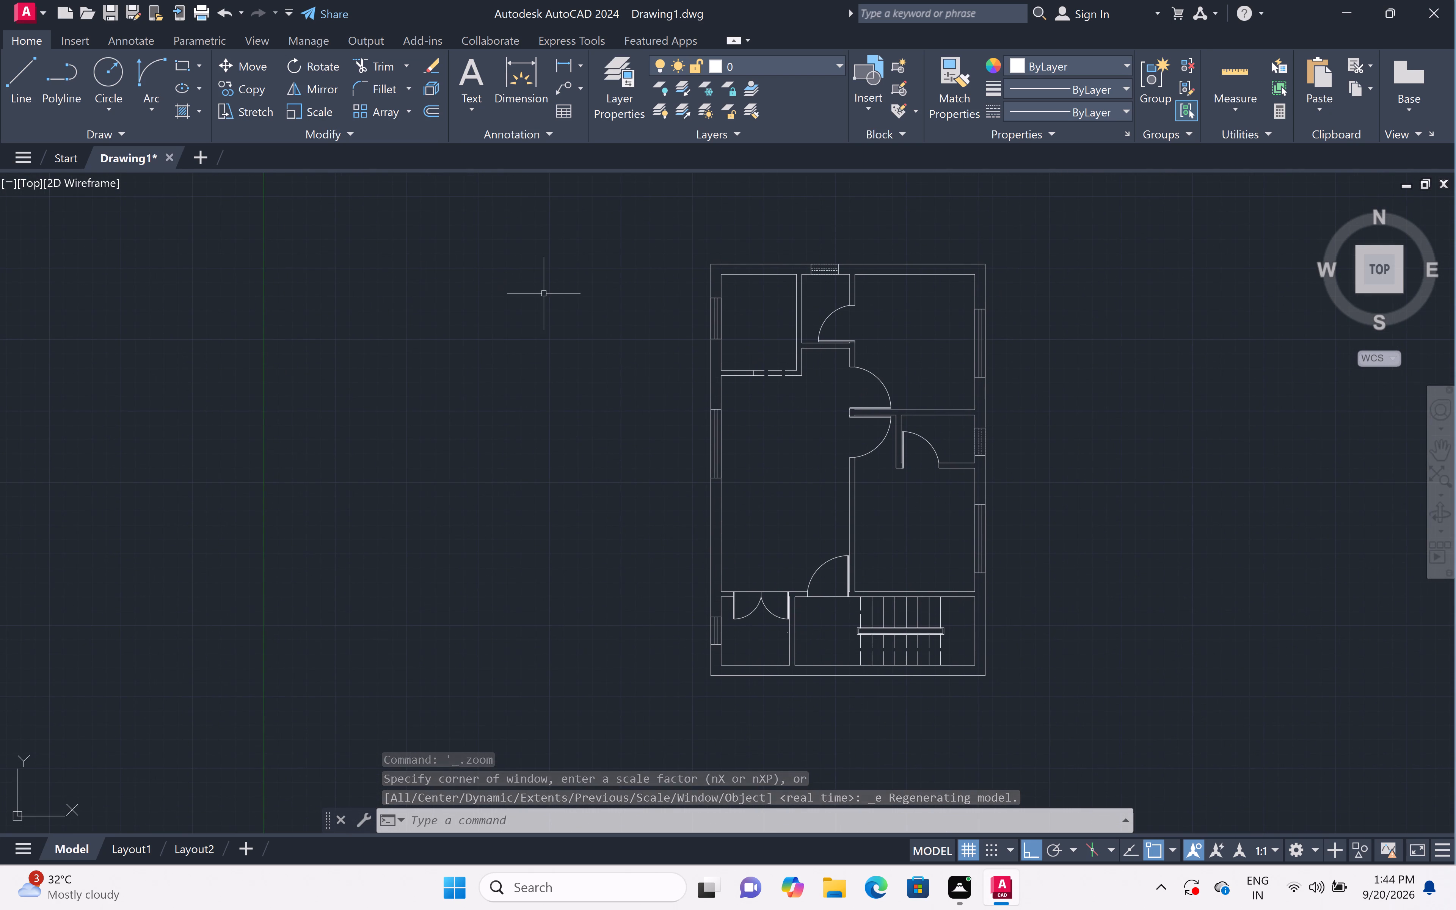
Start a hatch for the walls and set it to a solid fill in black (0,0,0).
key("Escape")
type("h")
key("space")
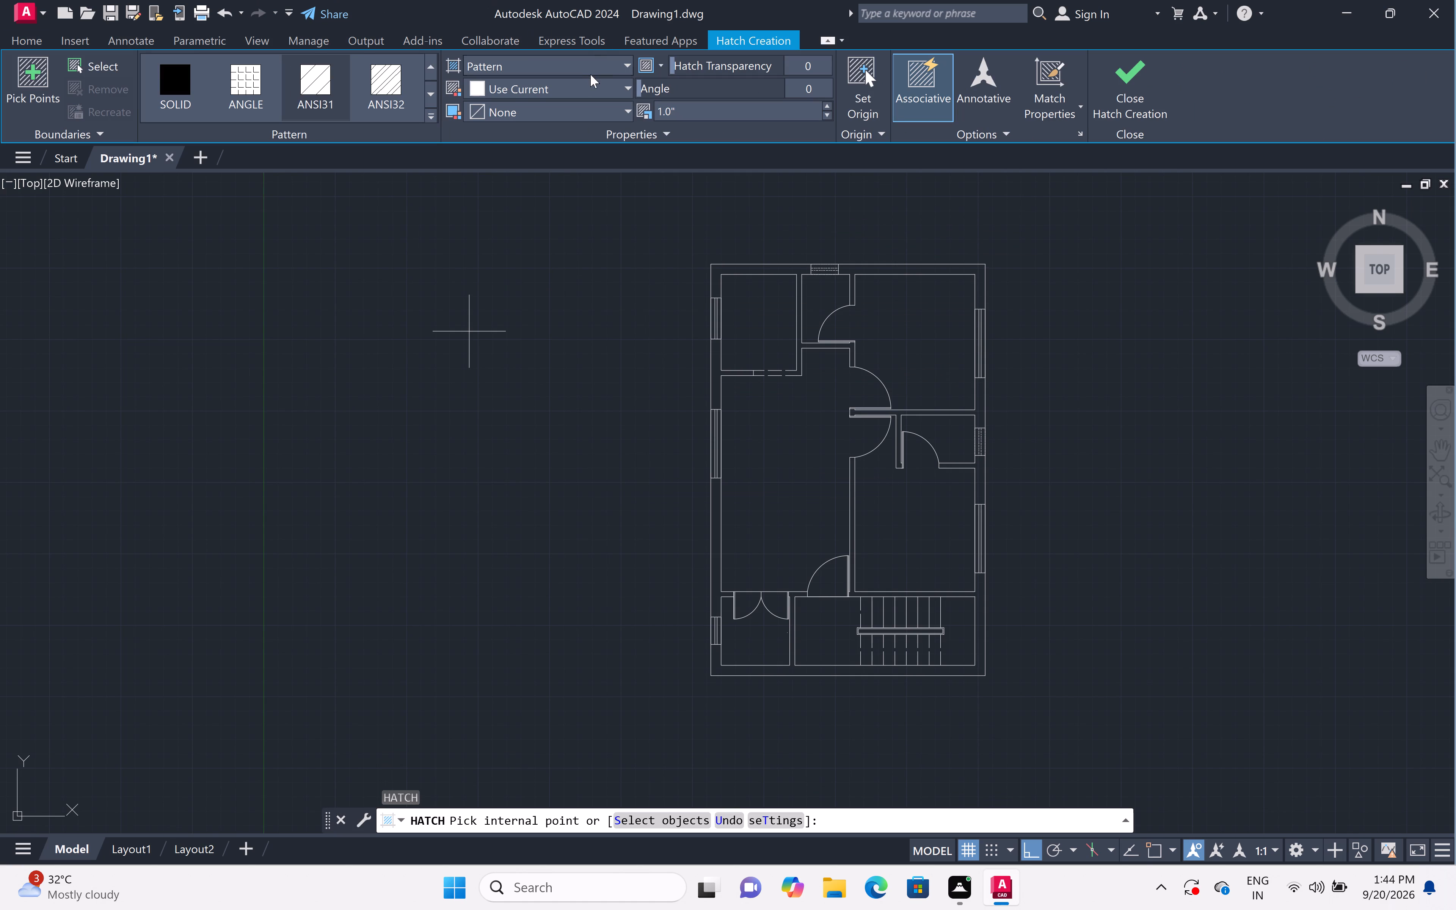
left_click(620, 62)
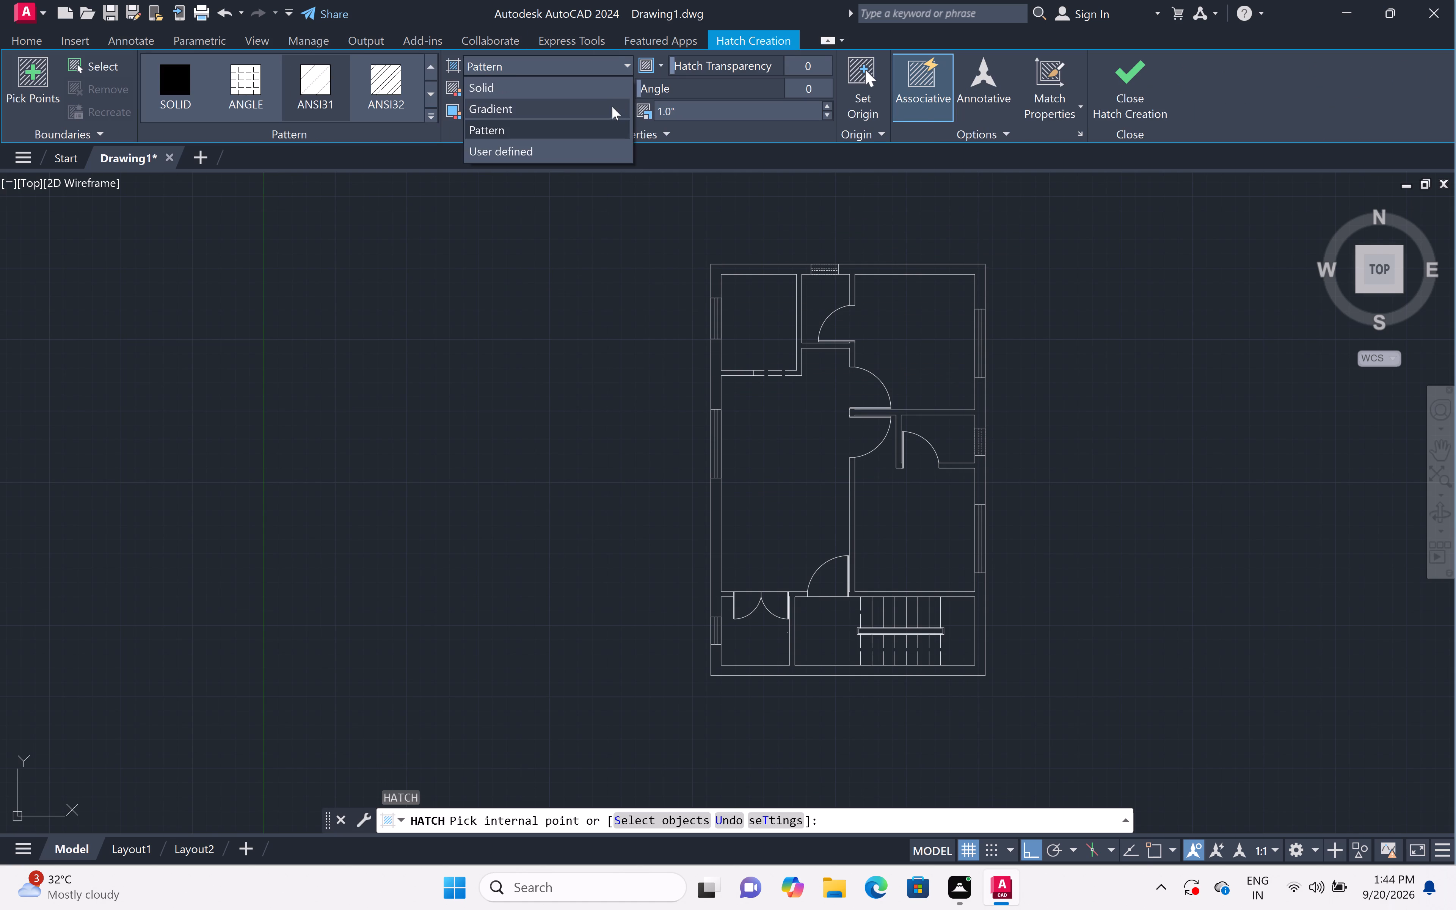
left_click(610, 85)
left_click(613, 85)
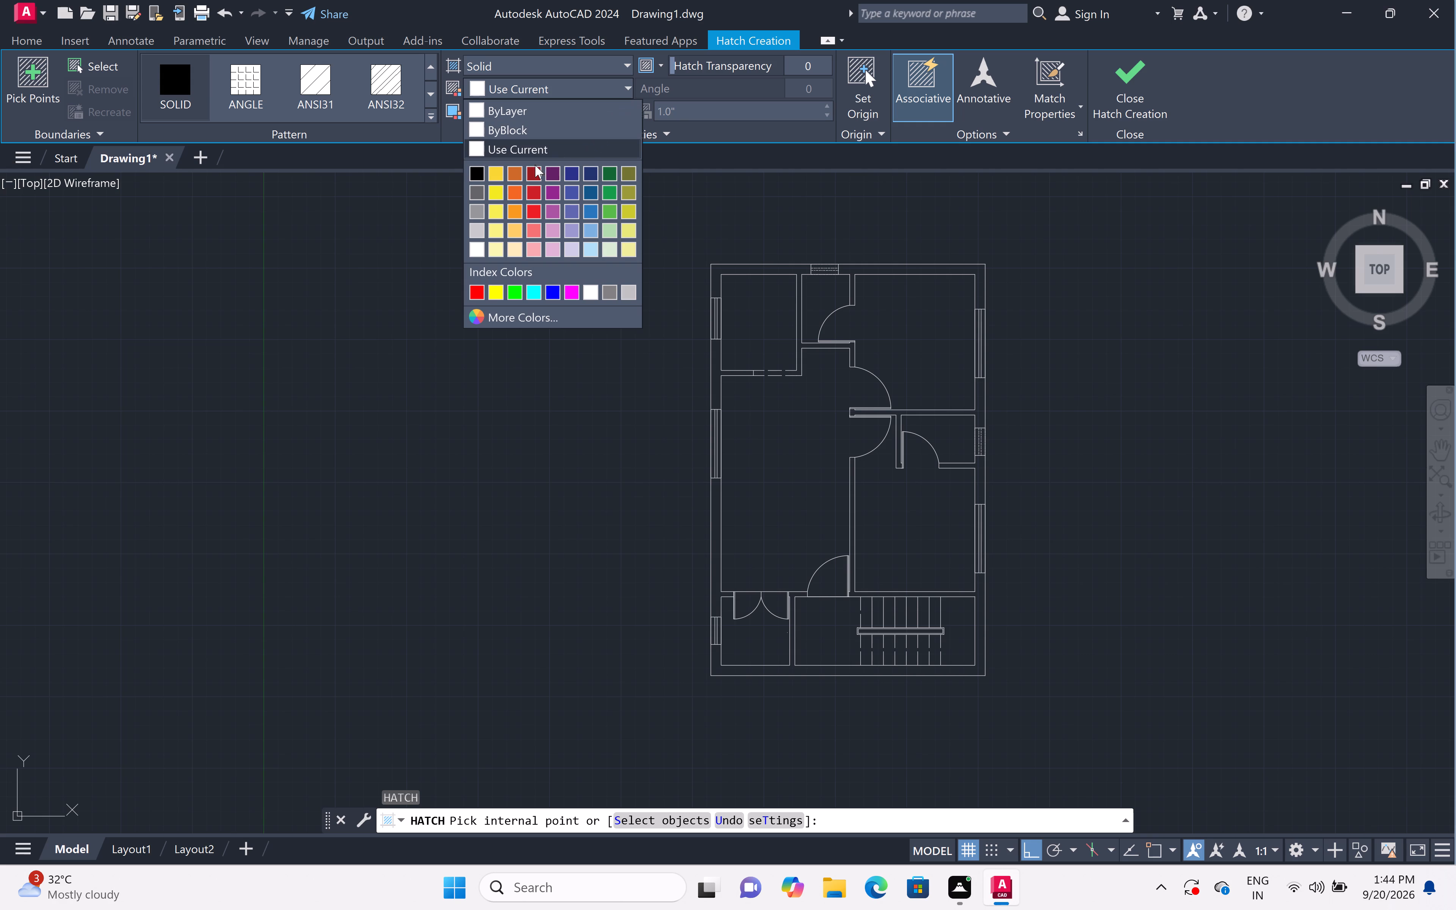
left_click(473, 173)
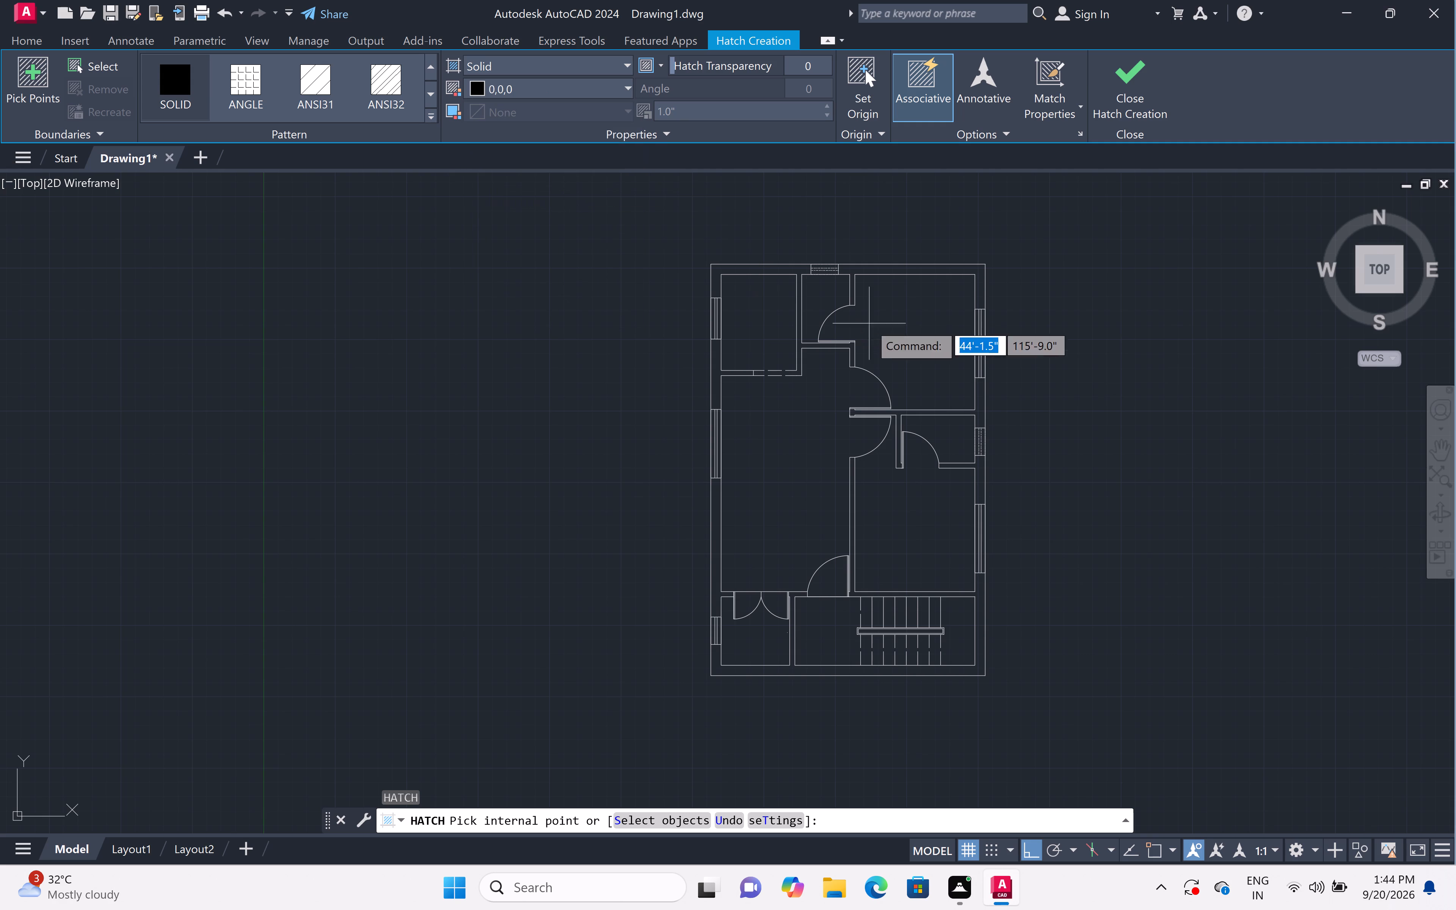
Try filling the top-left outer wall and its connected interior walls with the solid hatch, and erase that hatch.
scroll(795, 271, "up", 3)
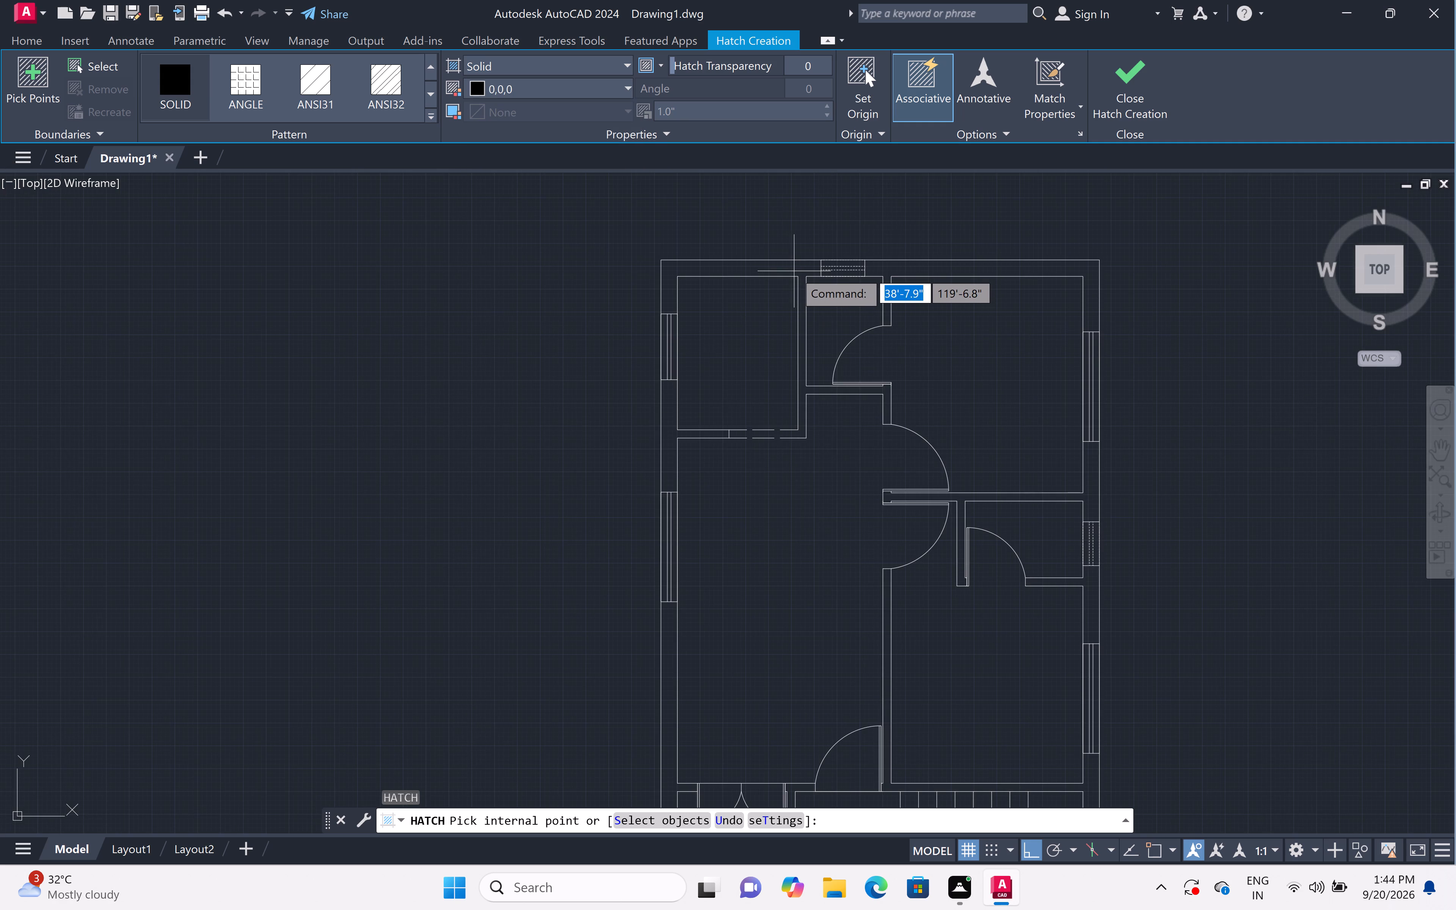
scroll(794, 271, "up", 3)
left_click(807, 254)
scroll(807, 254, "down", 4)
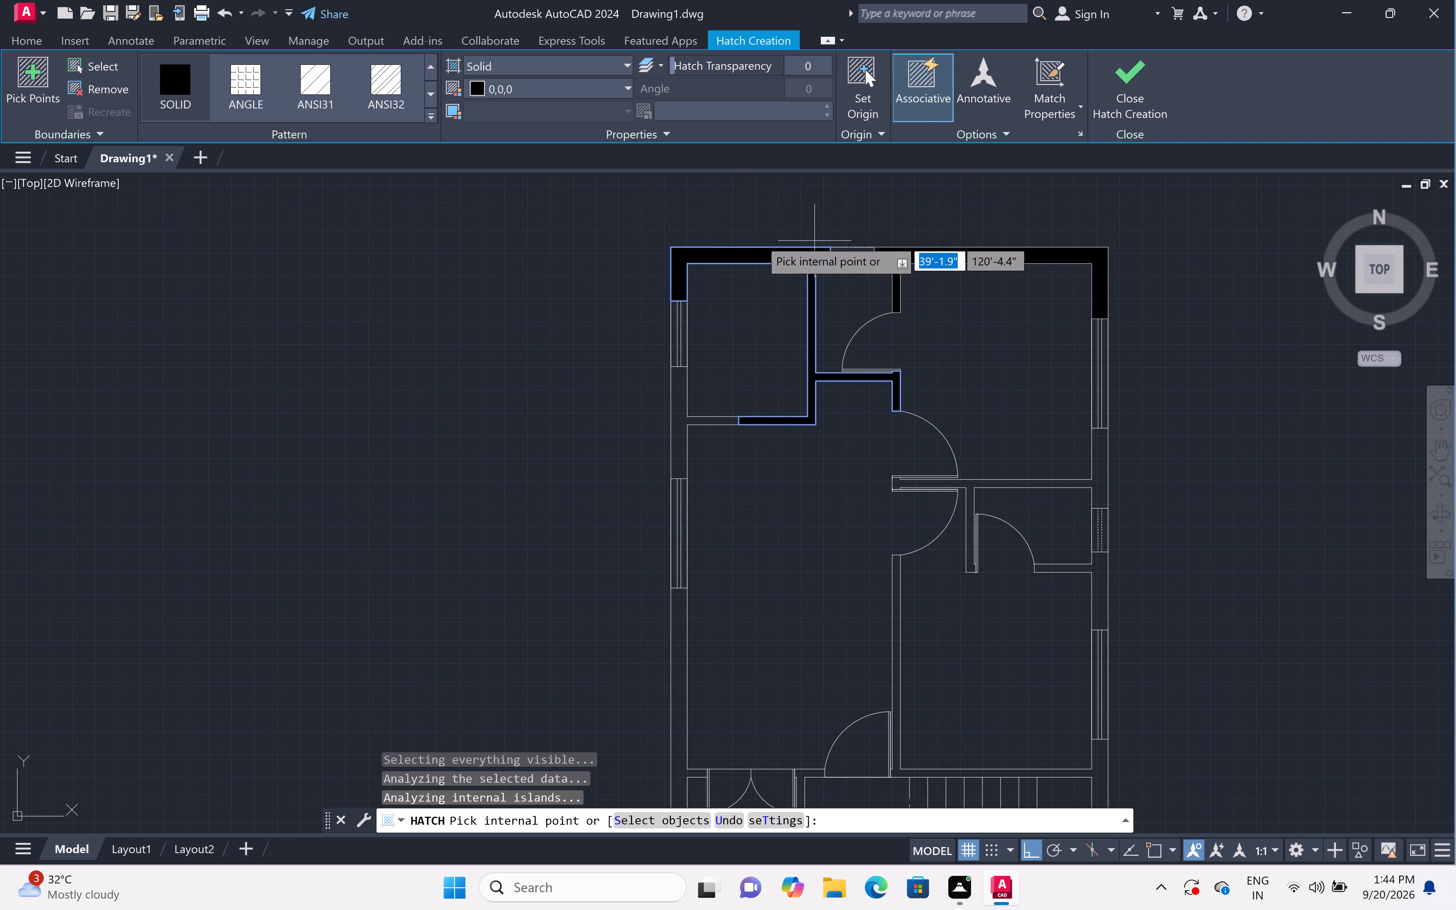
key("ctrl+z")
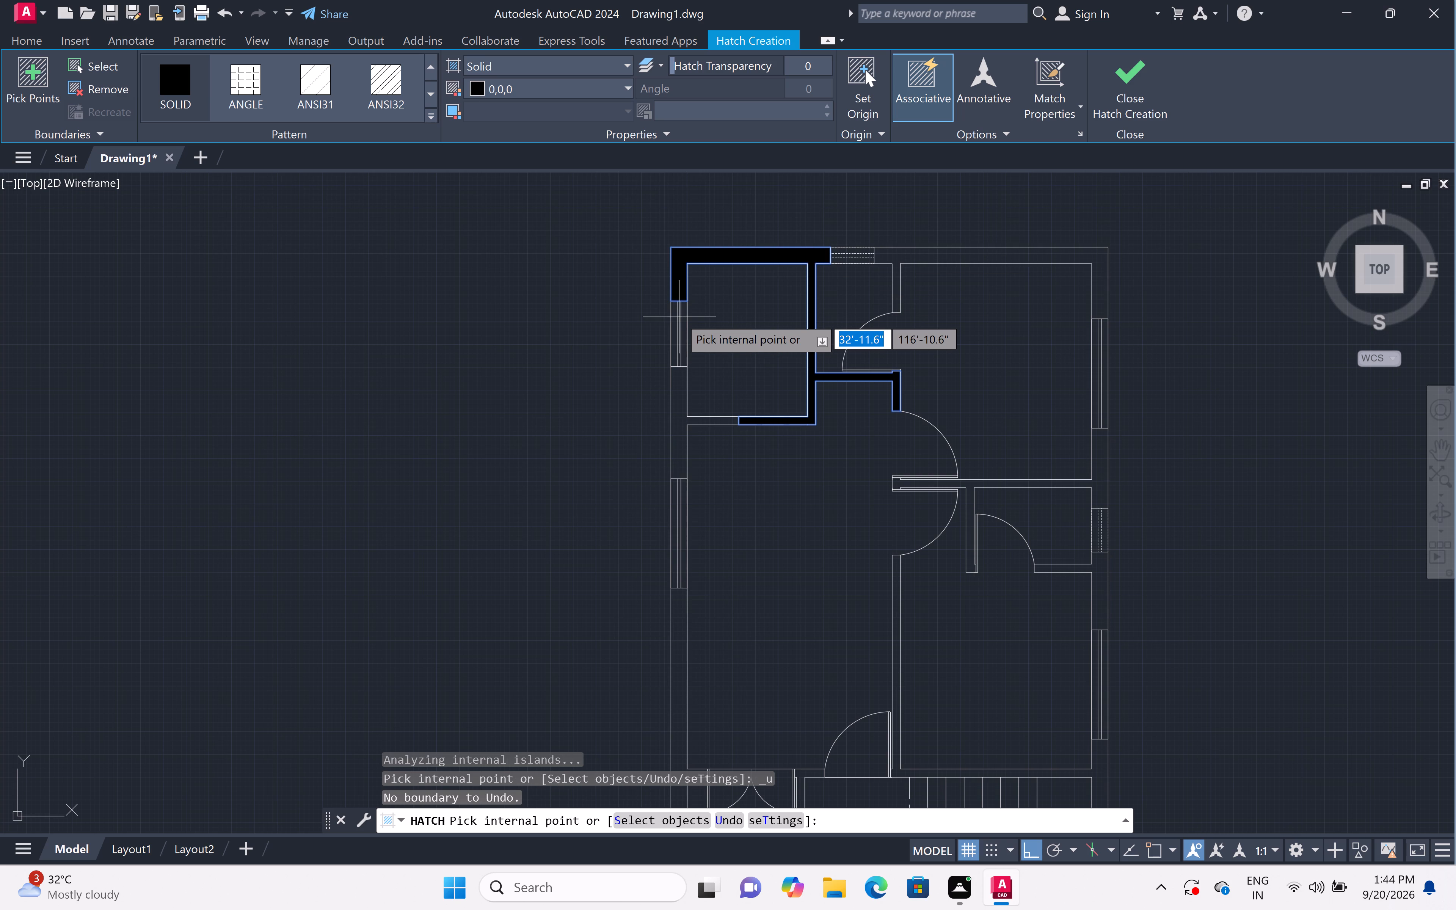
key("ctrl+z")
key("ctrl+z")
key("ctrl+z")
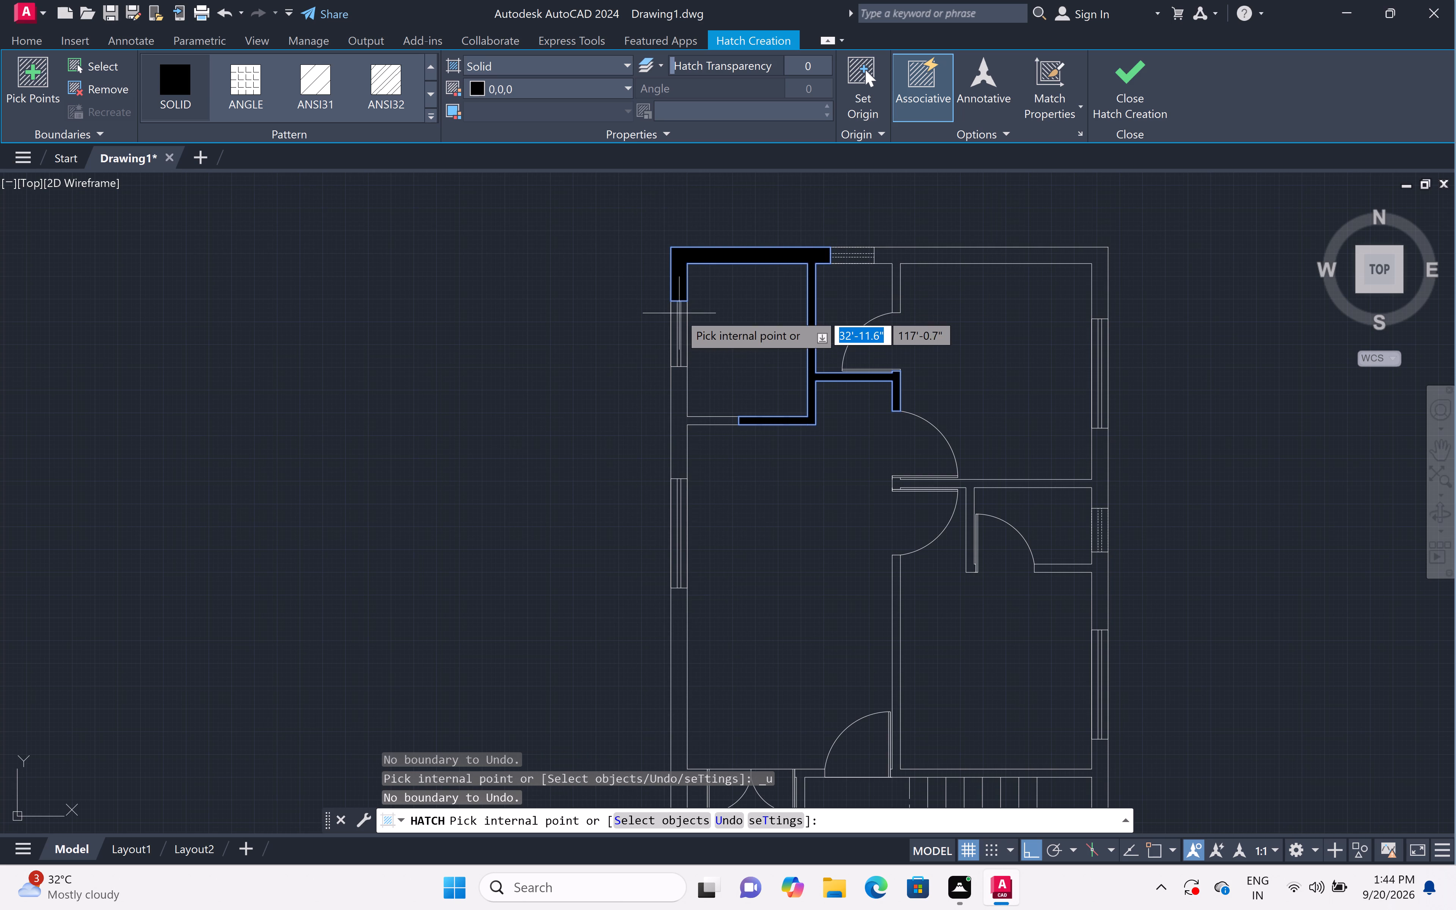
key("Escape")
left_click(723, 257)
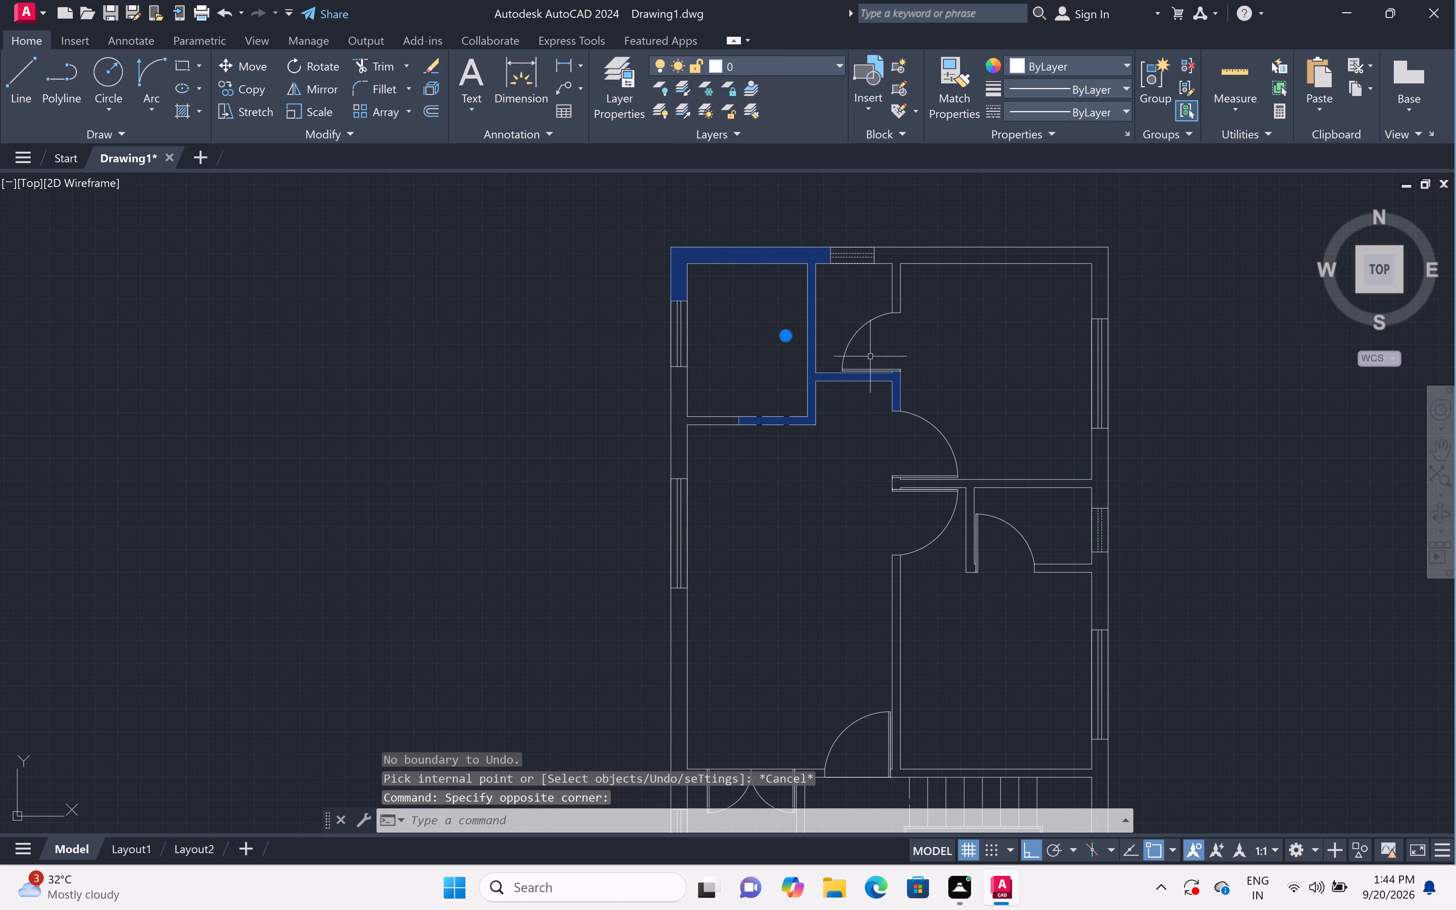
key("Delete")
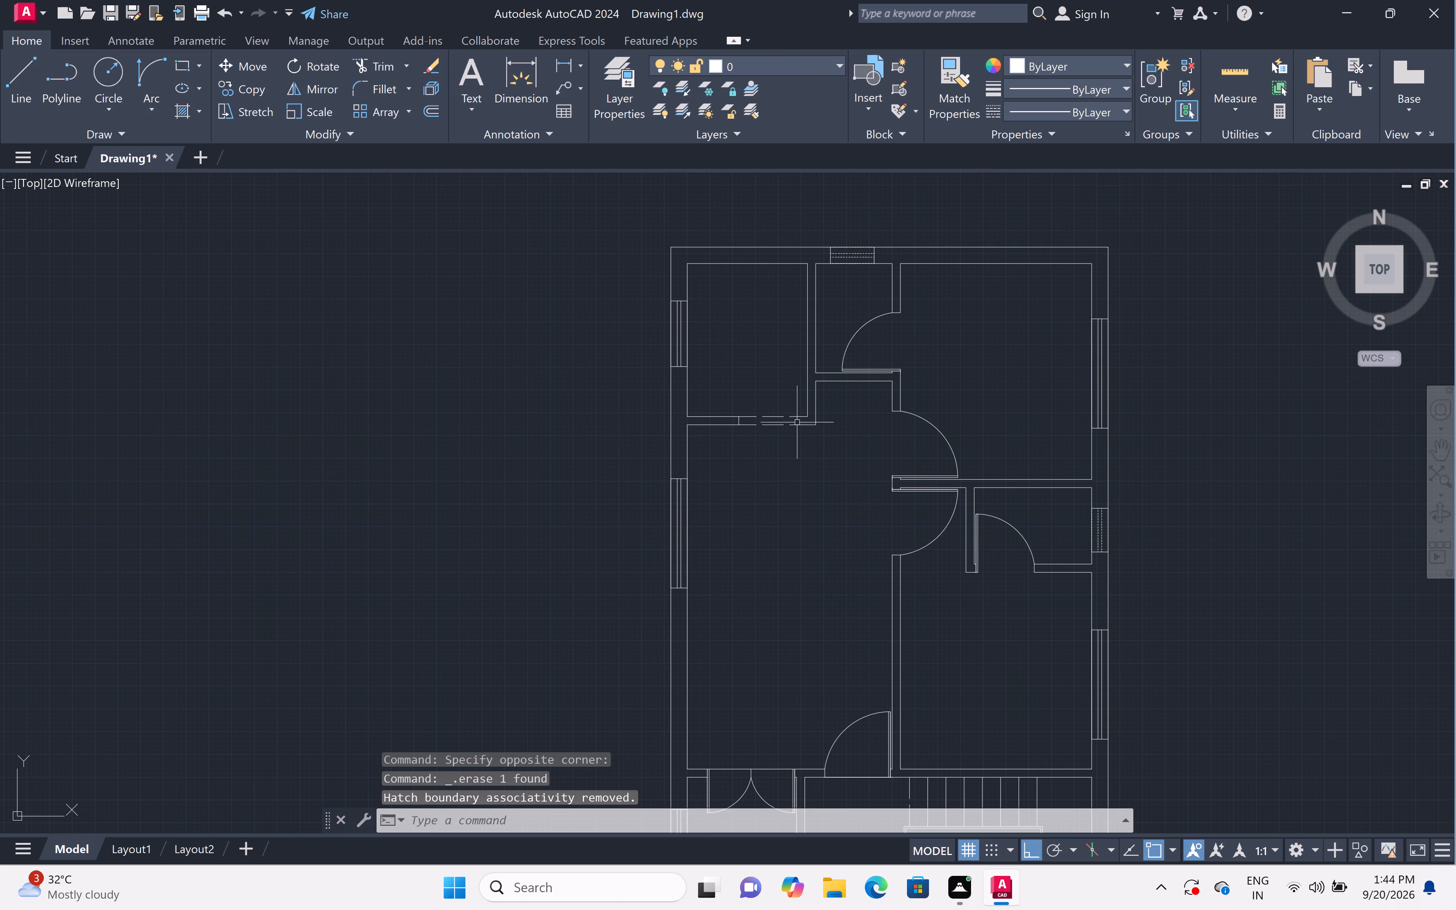
Draw a short vertical line across the wall thickness at the top-left room's lower-right inner corner, separating the dashed opening from the wall.
scroll(687, 417, "up", 1)
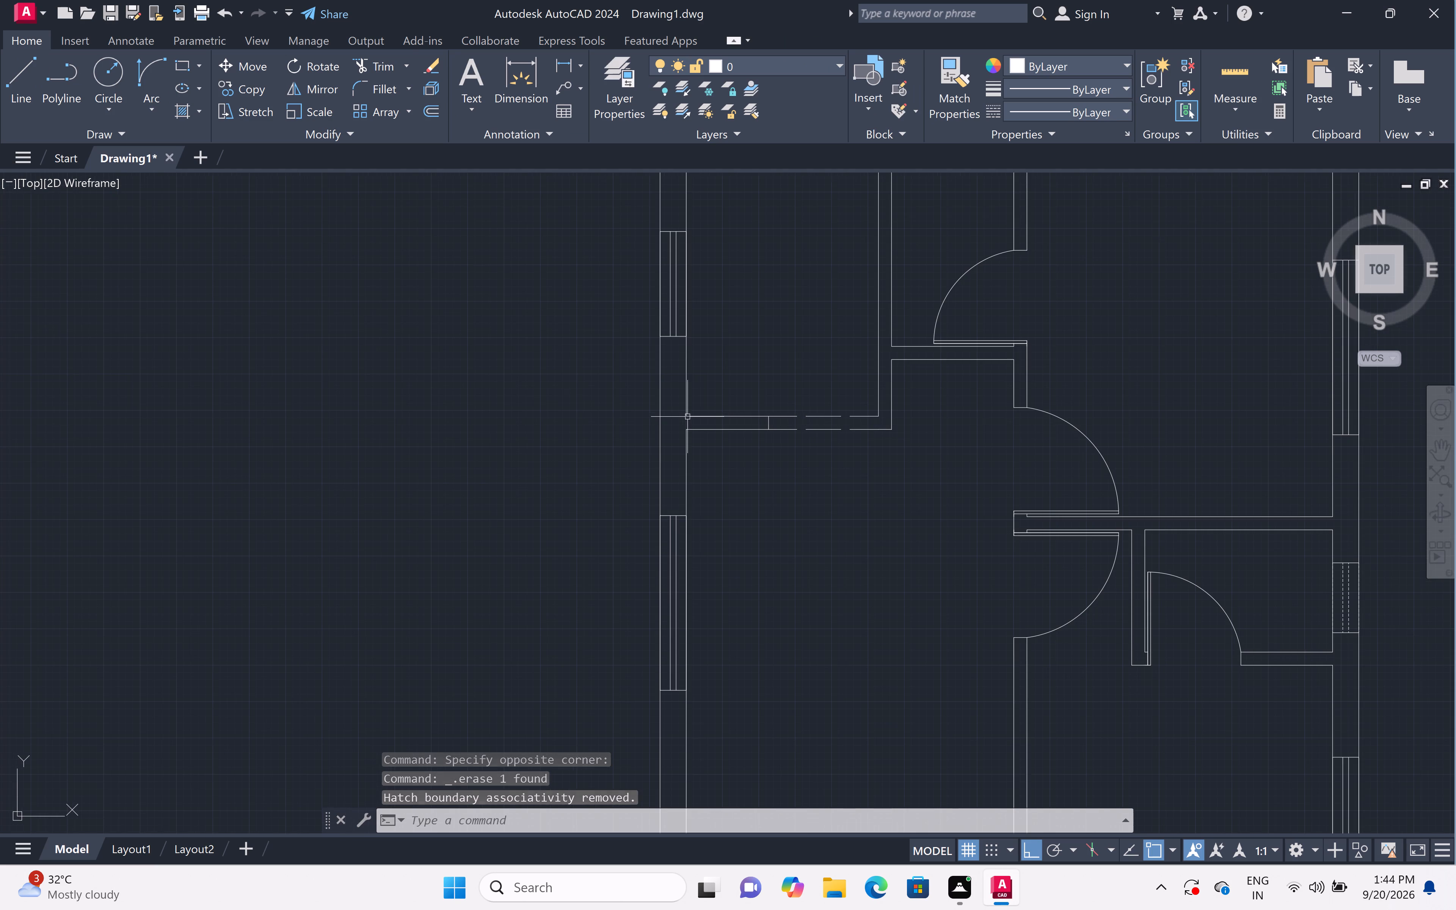
scroll(1057, 428, "up", 2)
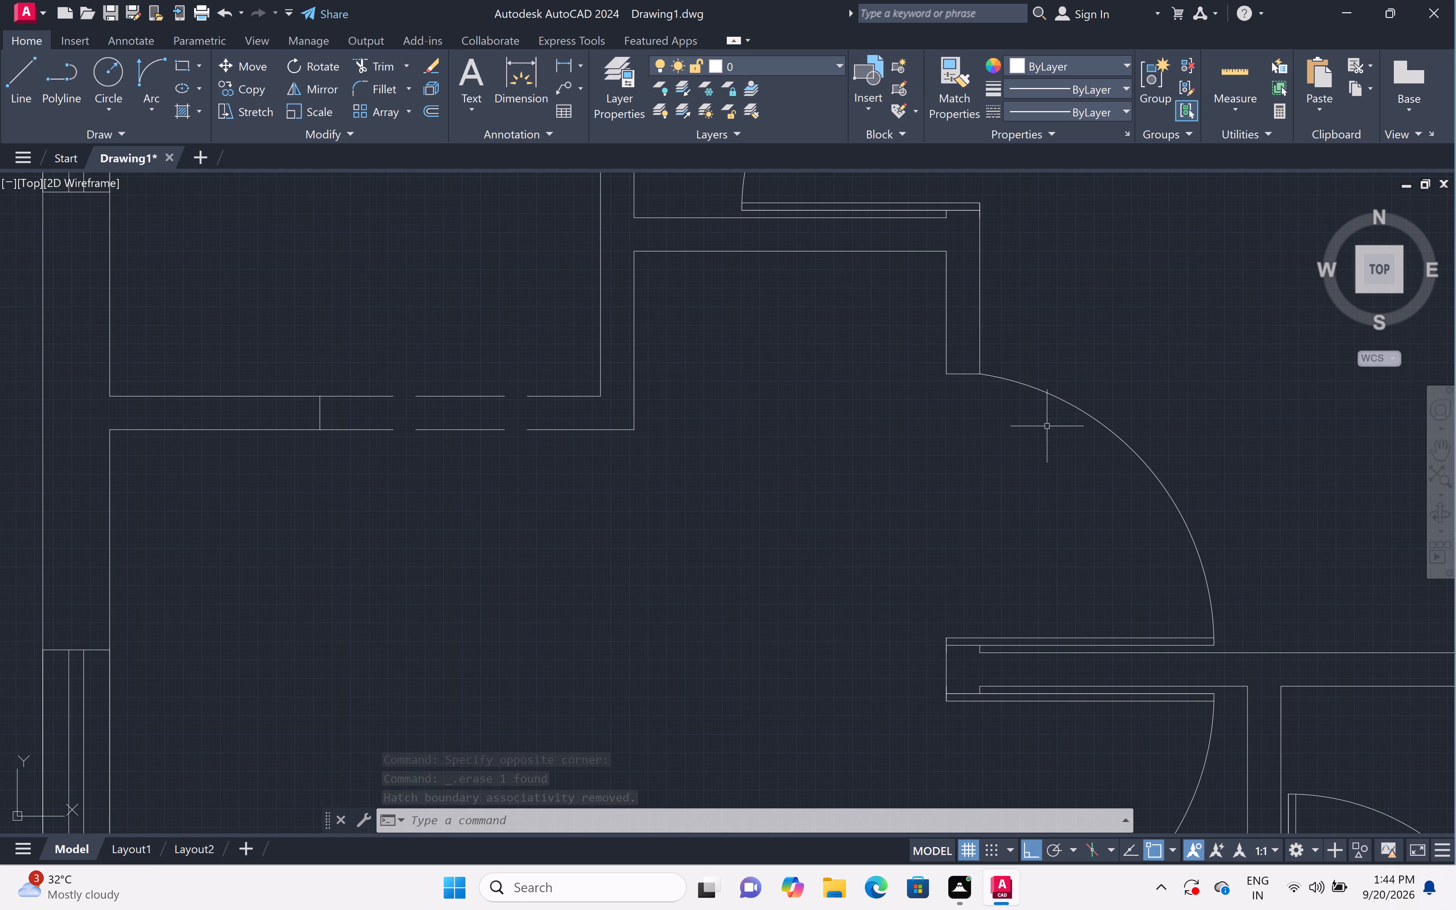
type("l")
key("space")
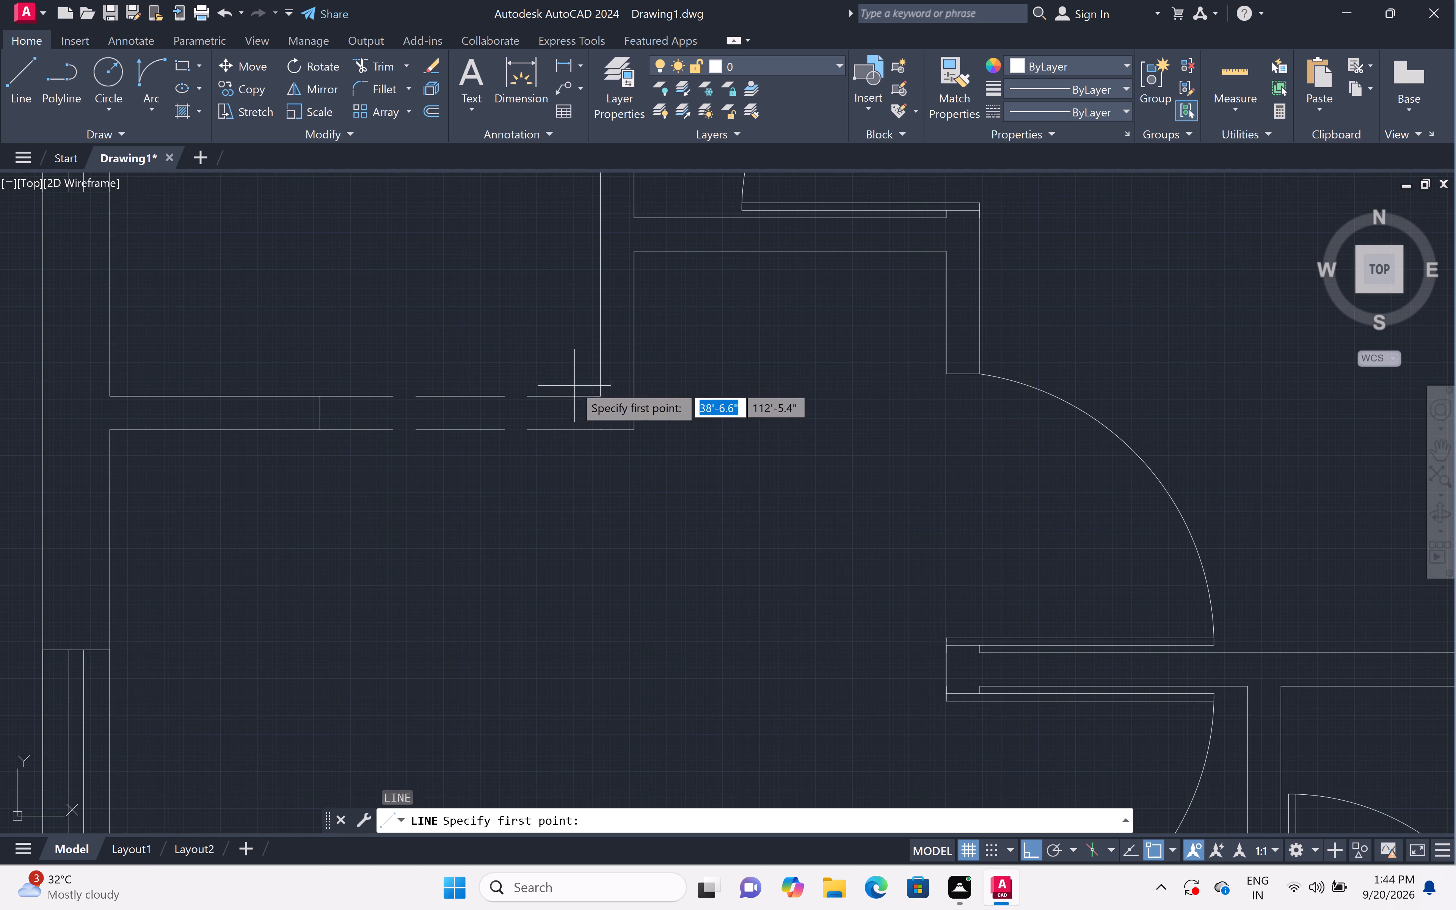
left_click(596, 394)
left_click(596, 430)
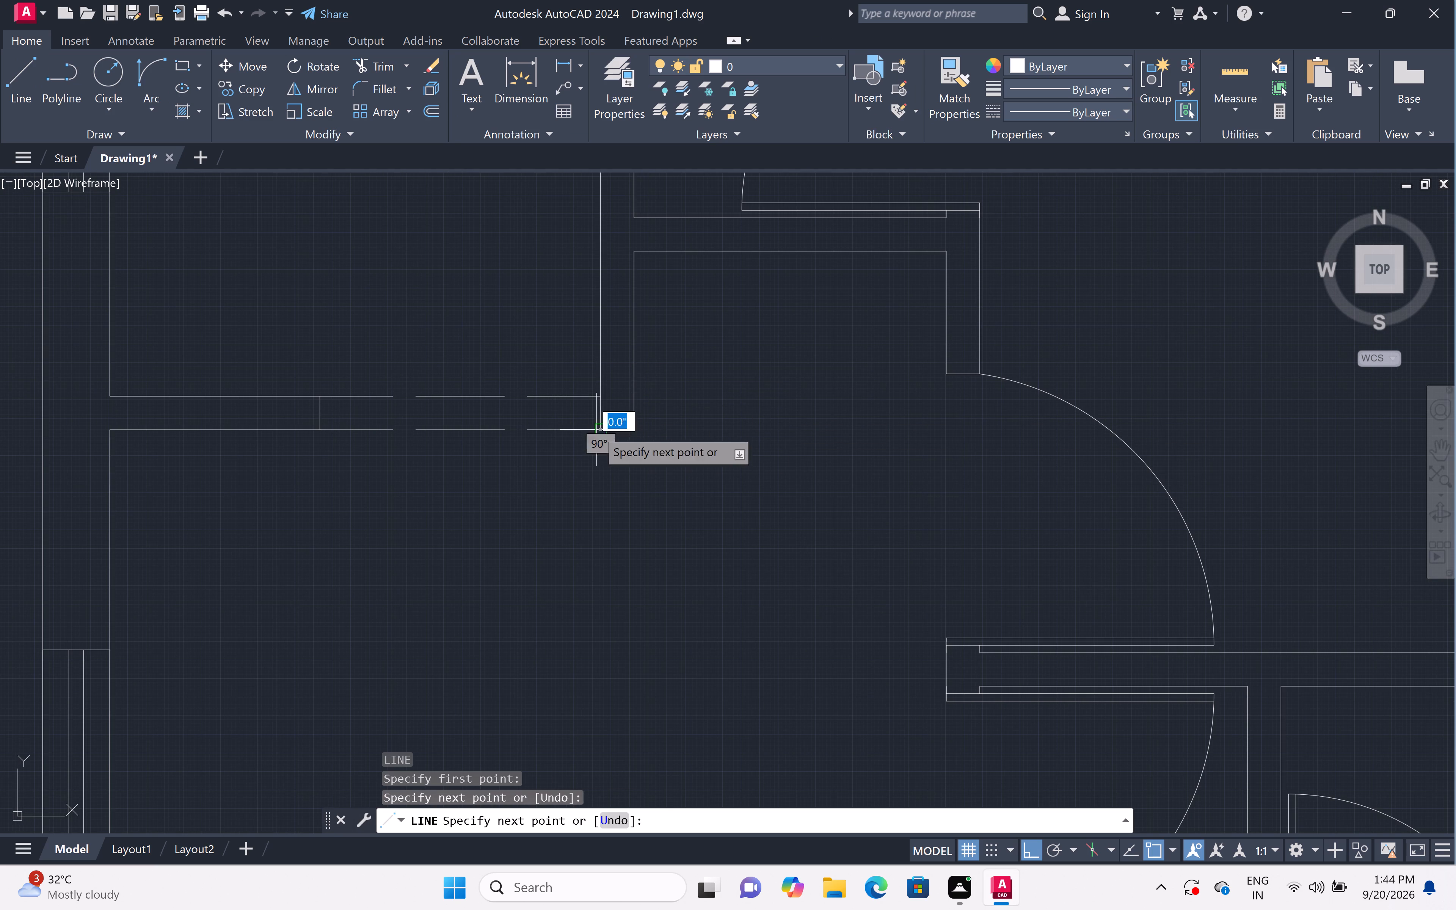
key("space")
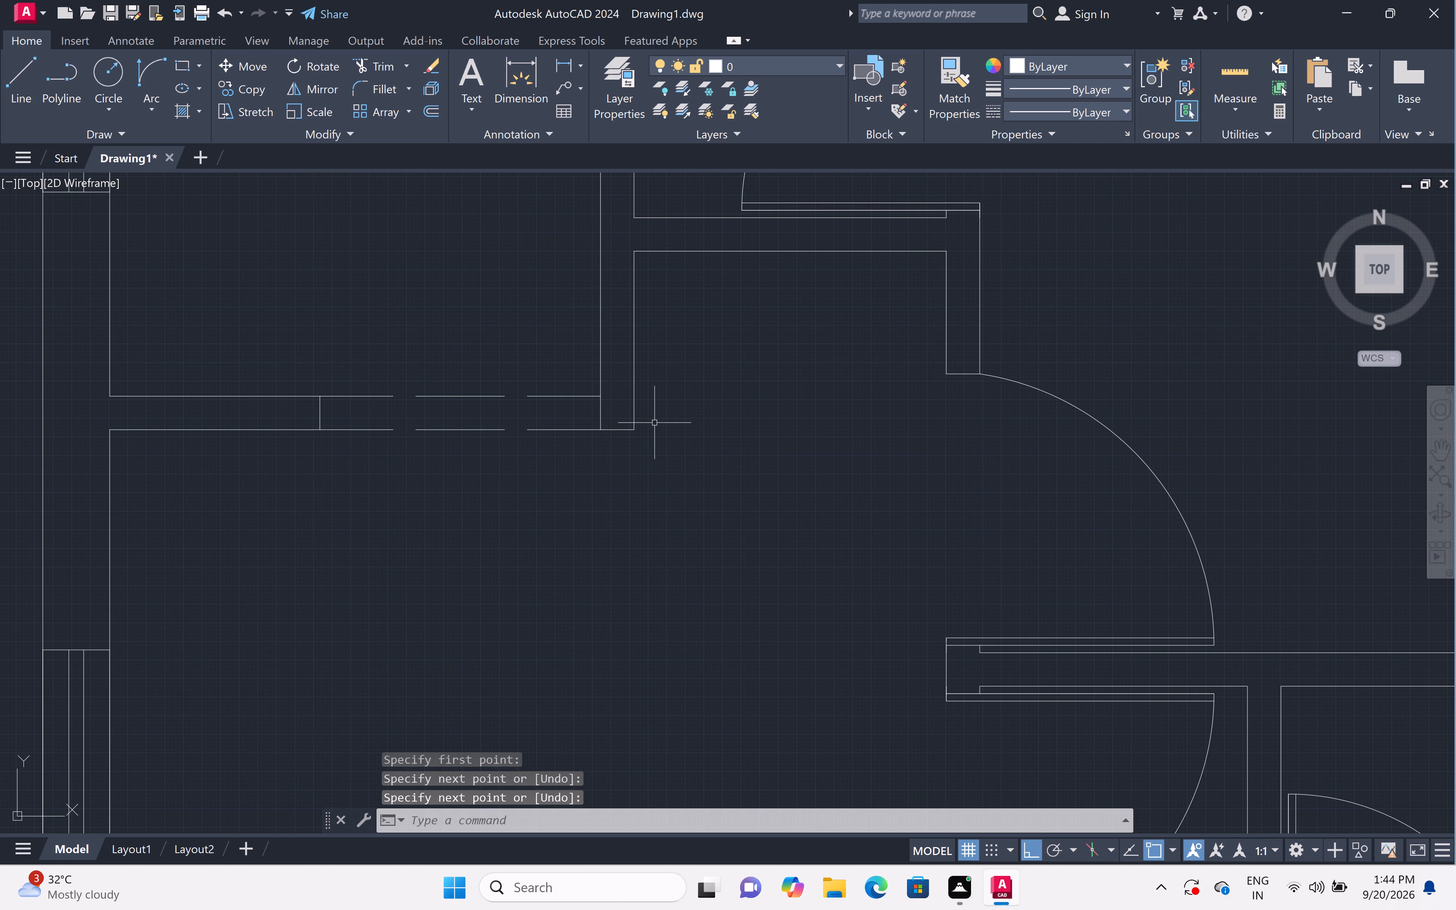
key("Escape")
Hatch the top outer wall on both sides of the top window, including its connected interior walls, in solid black.
scroll(654, 422, "down", 4)
type("h")
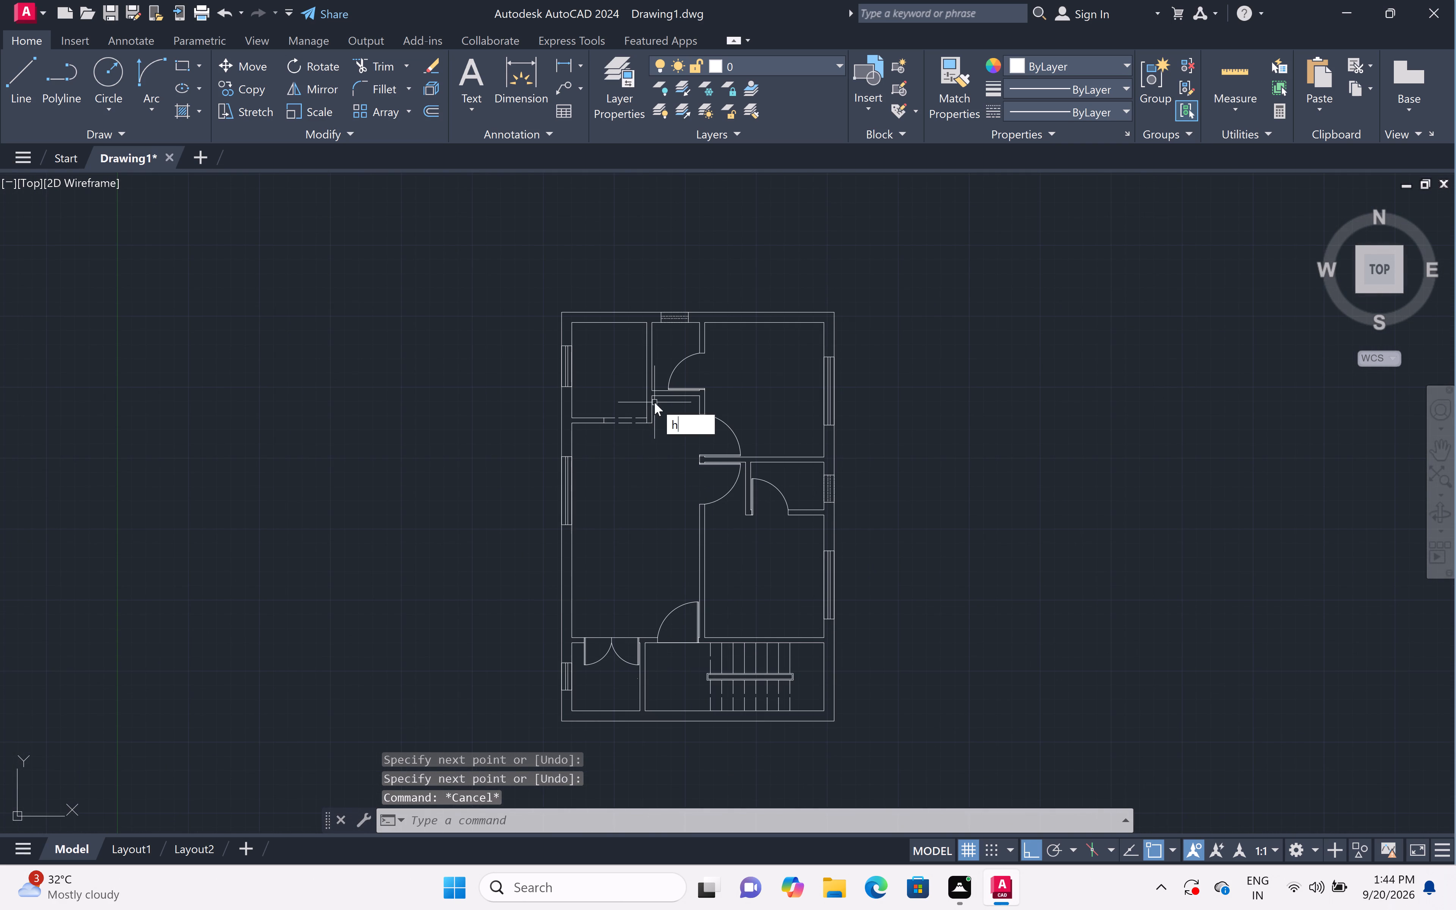
key("space")
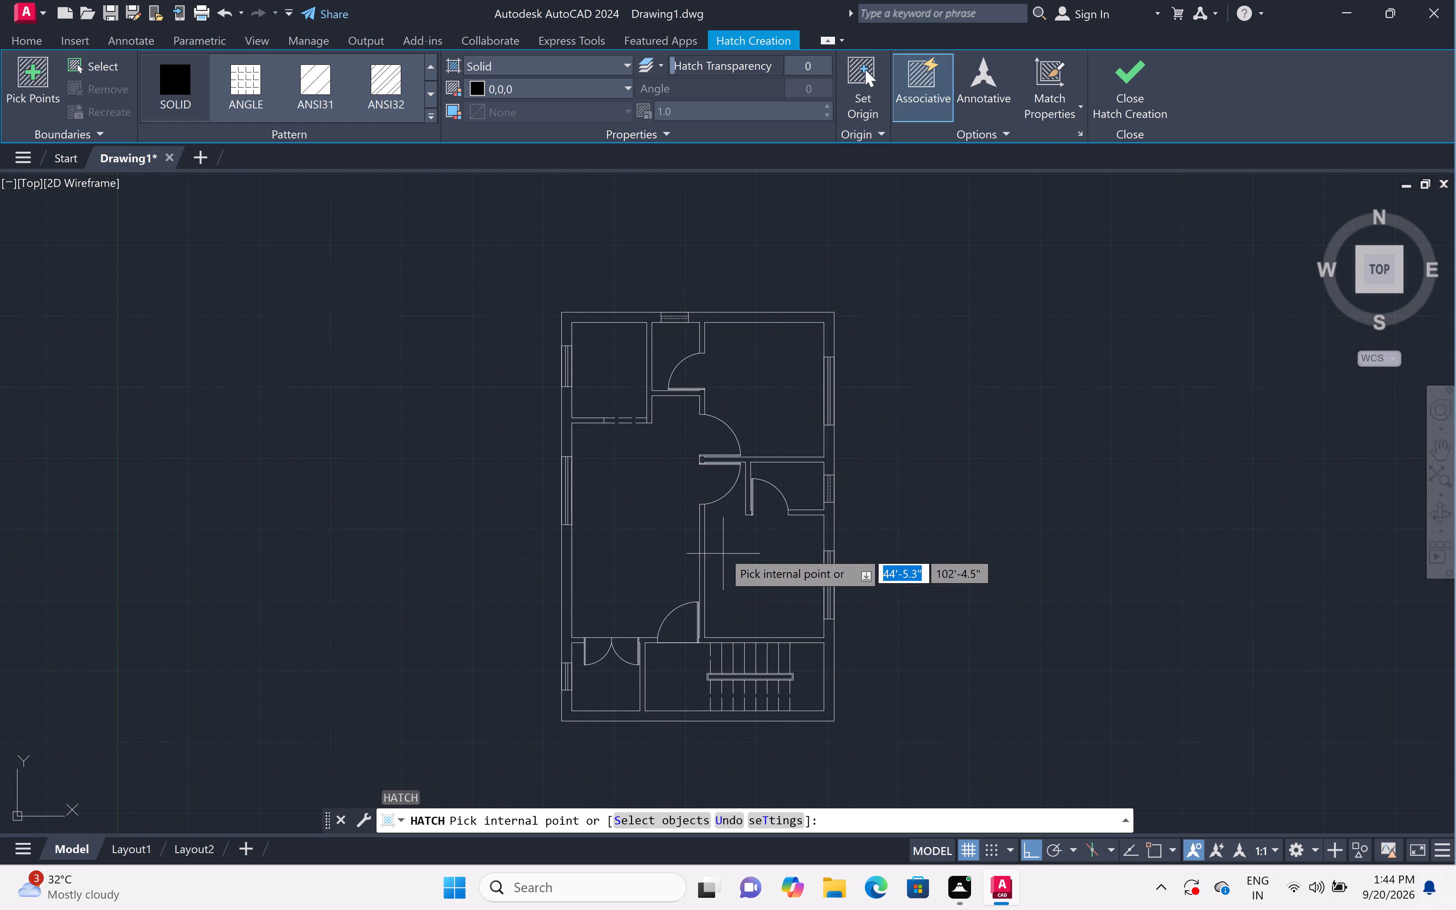
left_click(643, 318)
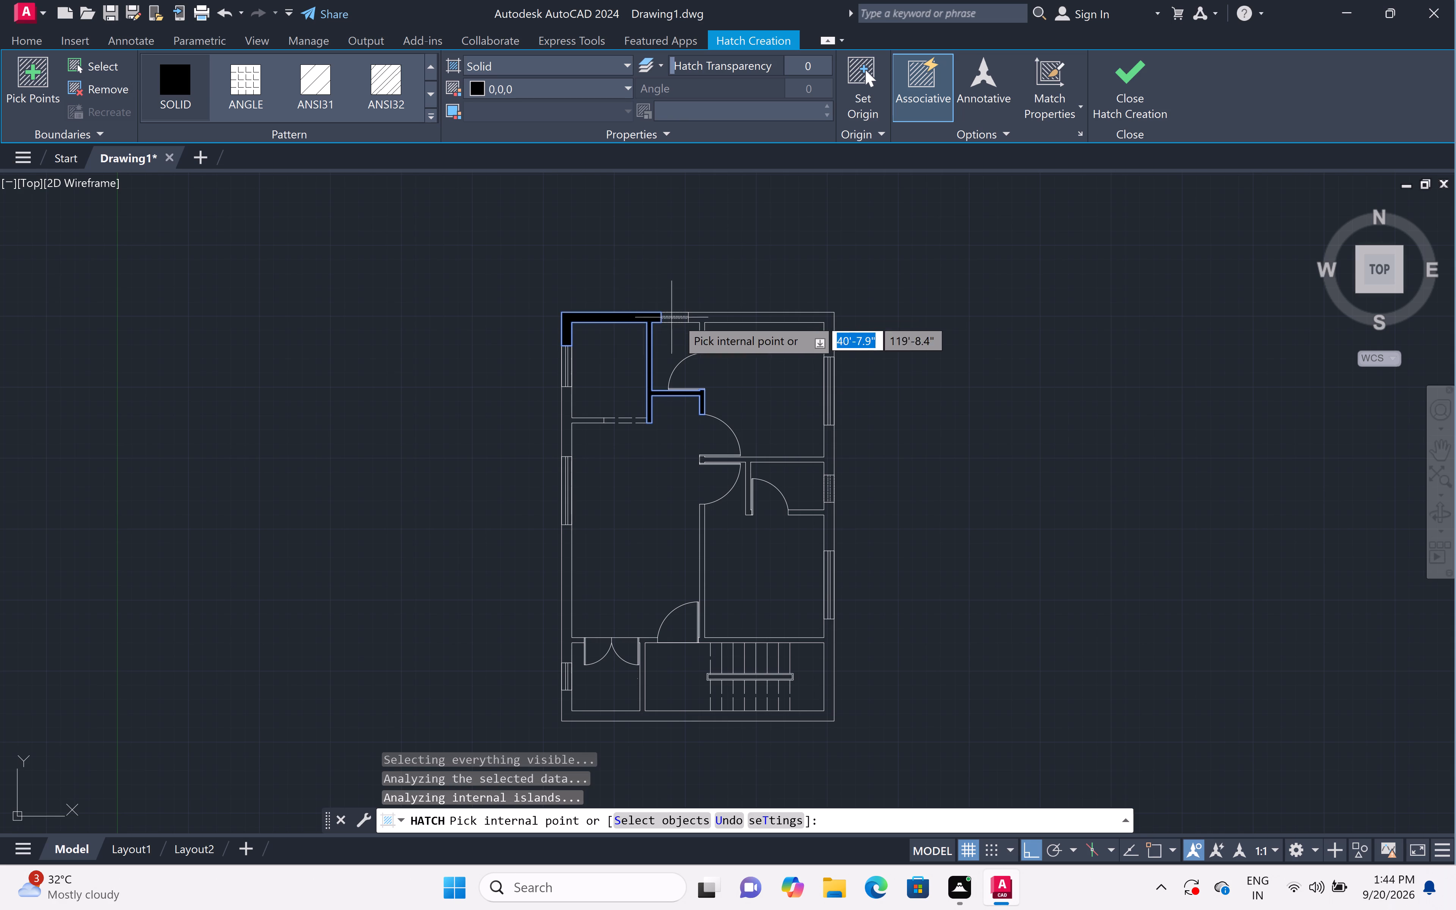
left_click(747, 318)
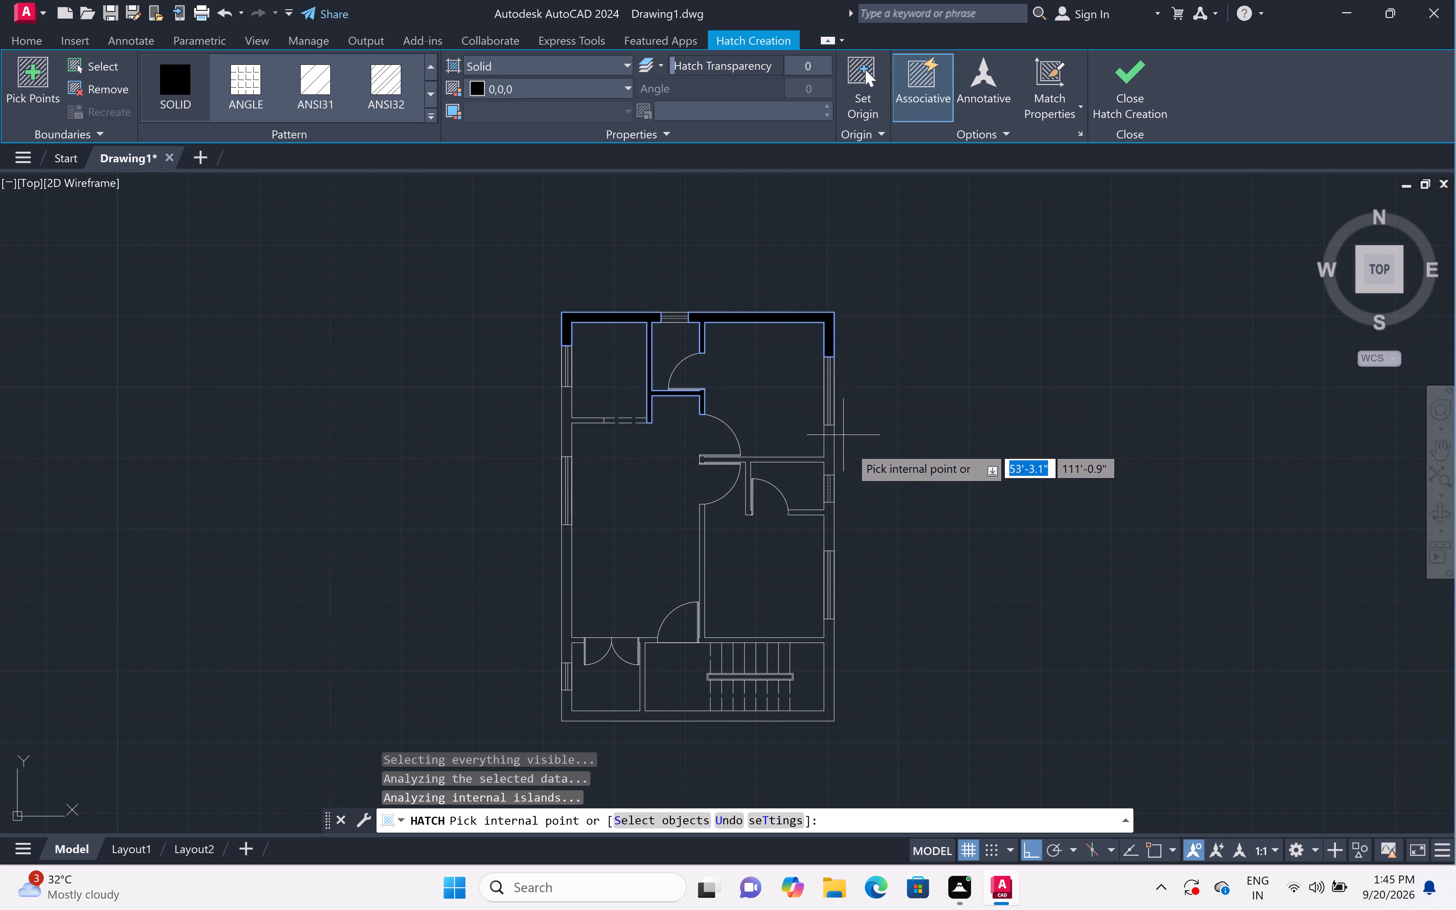
Hatch the right outer wall segments above and below the small window, including their connected interior walls, in solid black.
scroll(836, 459, "up", 4)
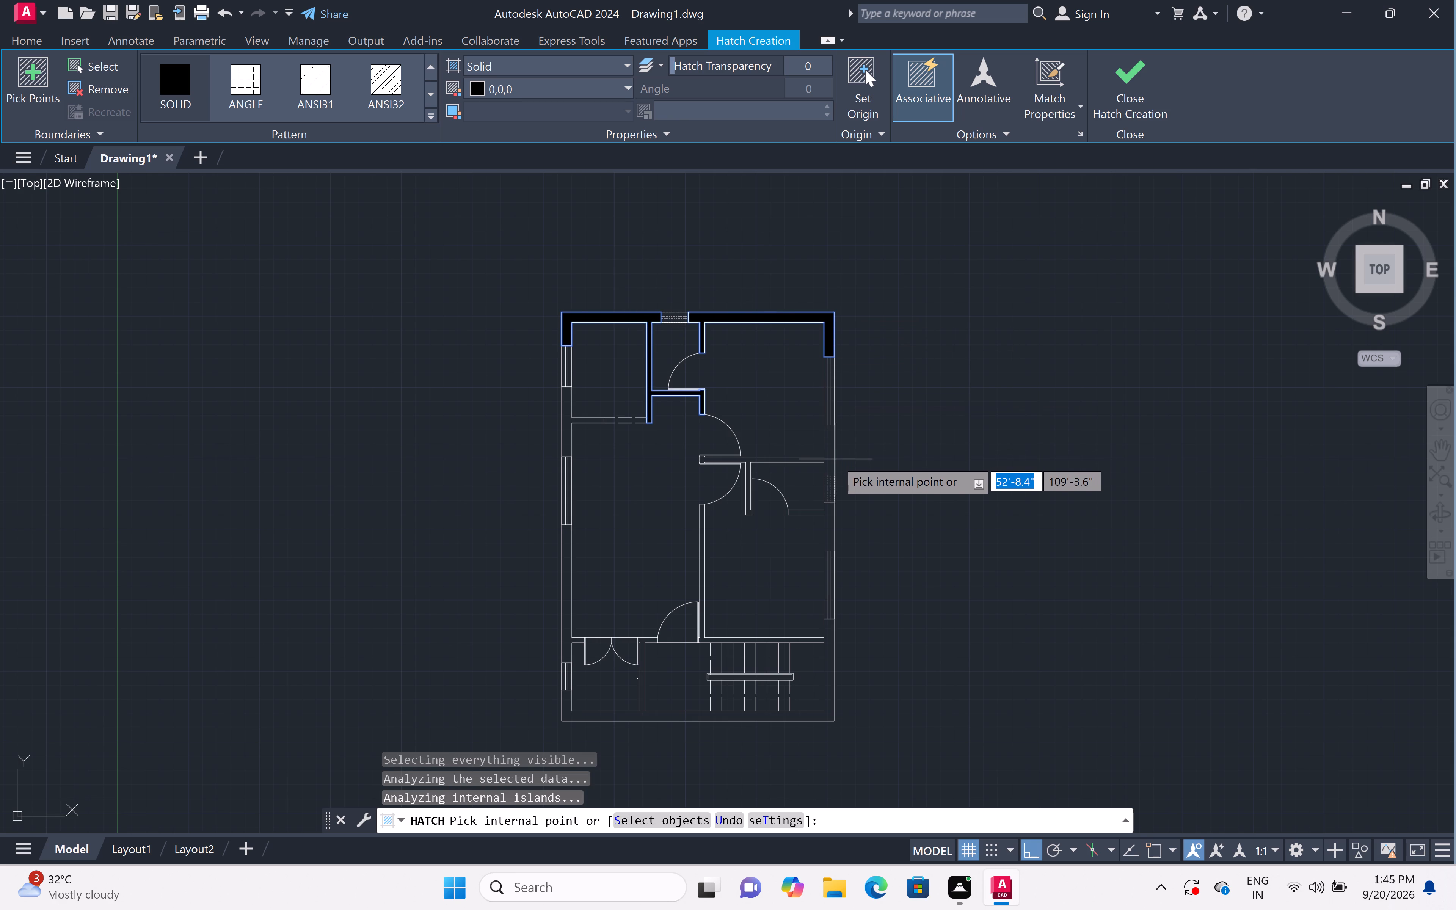
scroll(831, 459, "up", 2)
left_click(815, 461)
scroll(839, 433, "down", 2)
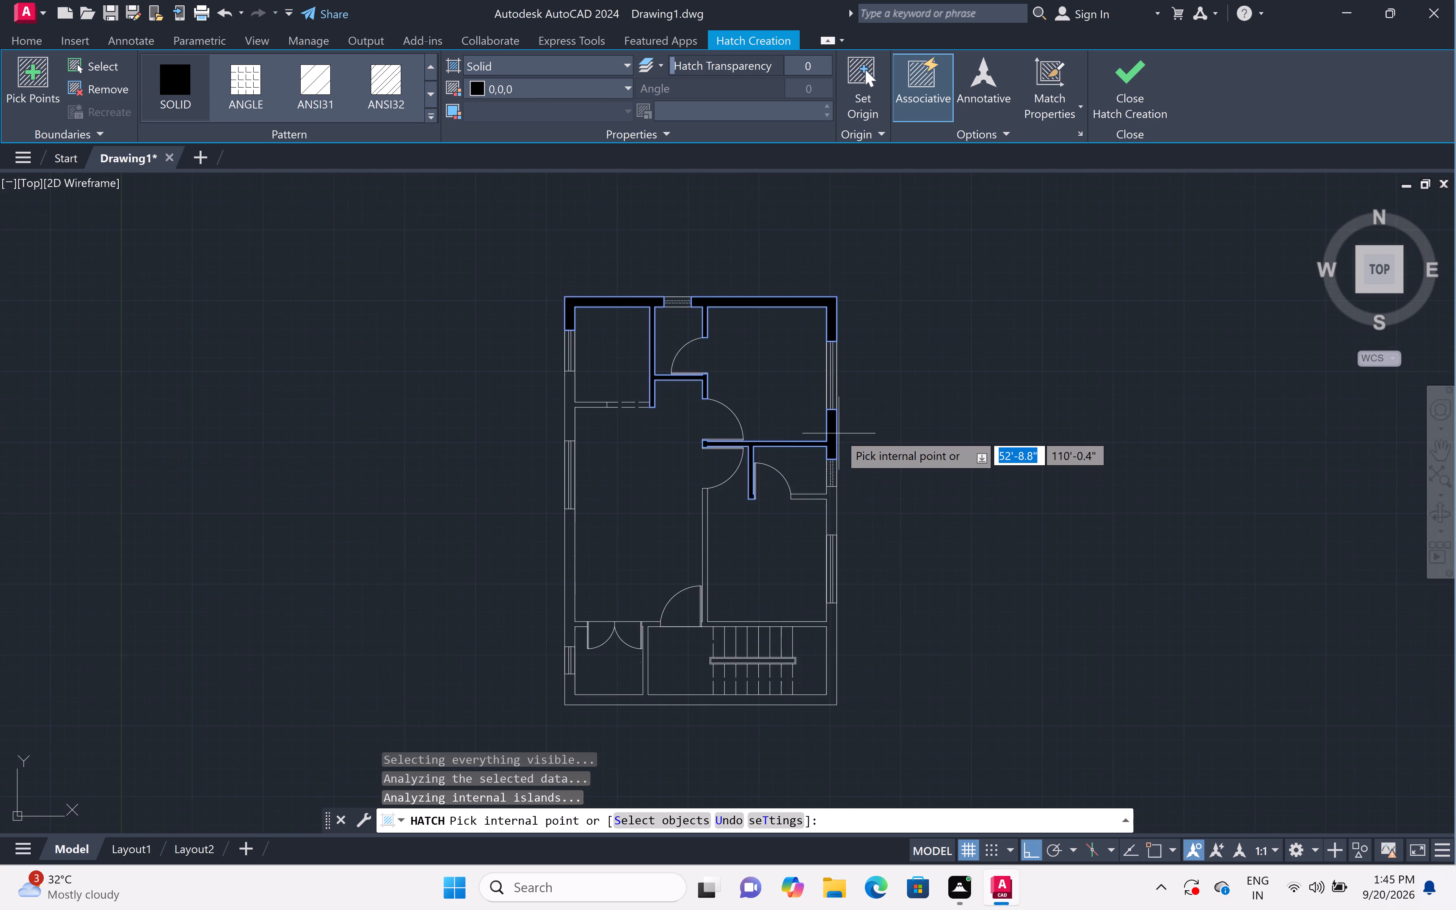
scroll(839, 433, "down", 2)
scroll(837, 487, "up", 6)
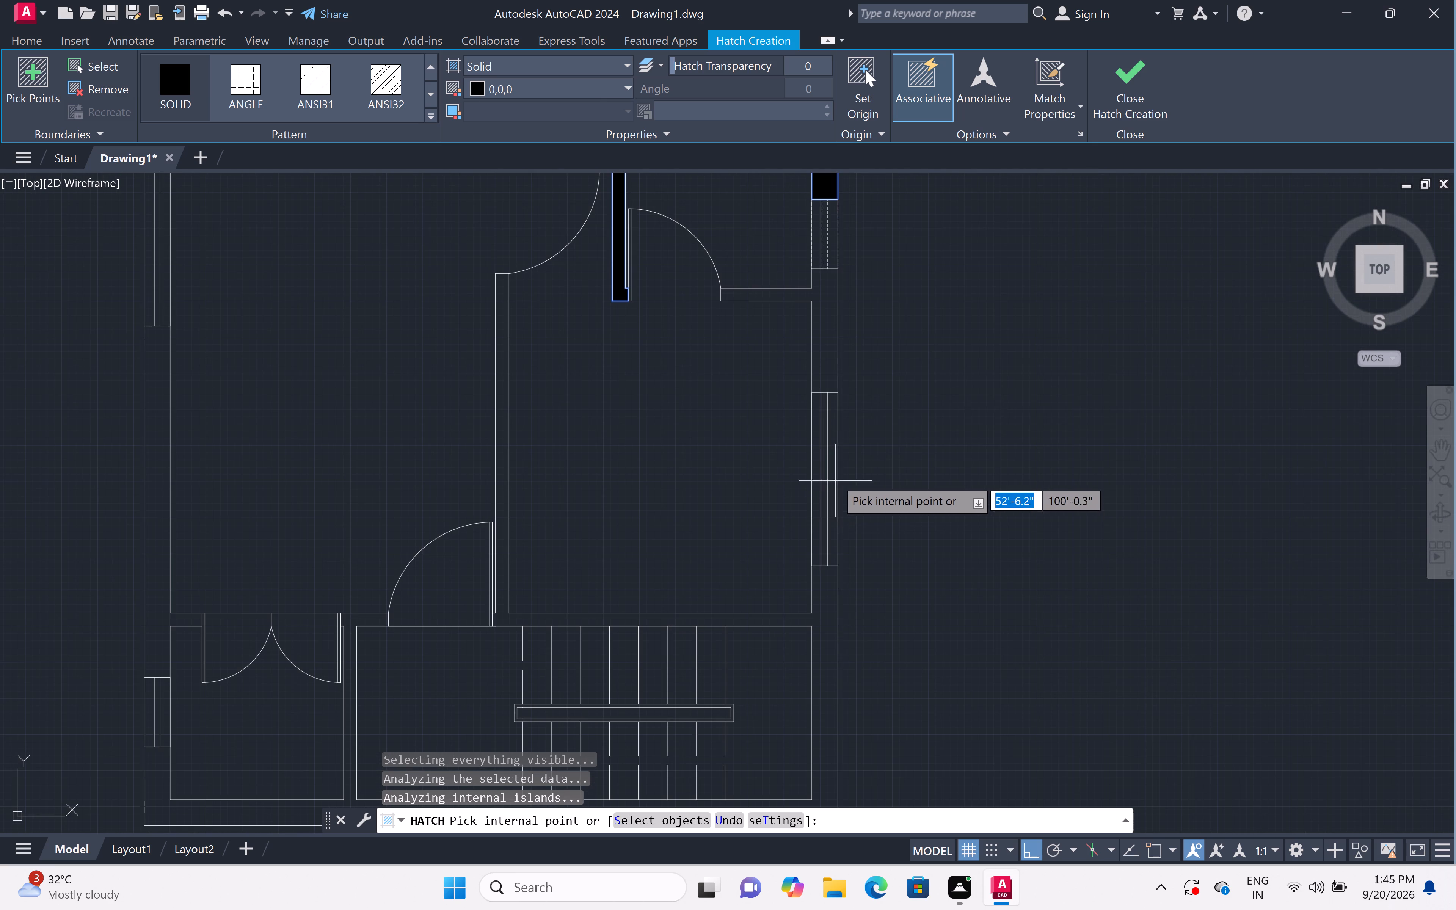
double_click(834, 328)
Hatch the outer wall around the bottom of the plan and the connected interior walls around the staircase in solid black.
scroll(833, 328, "down", 2)
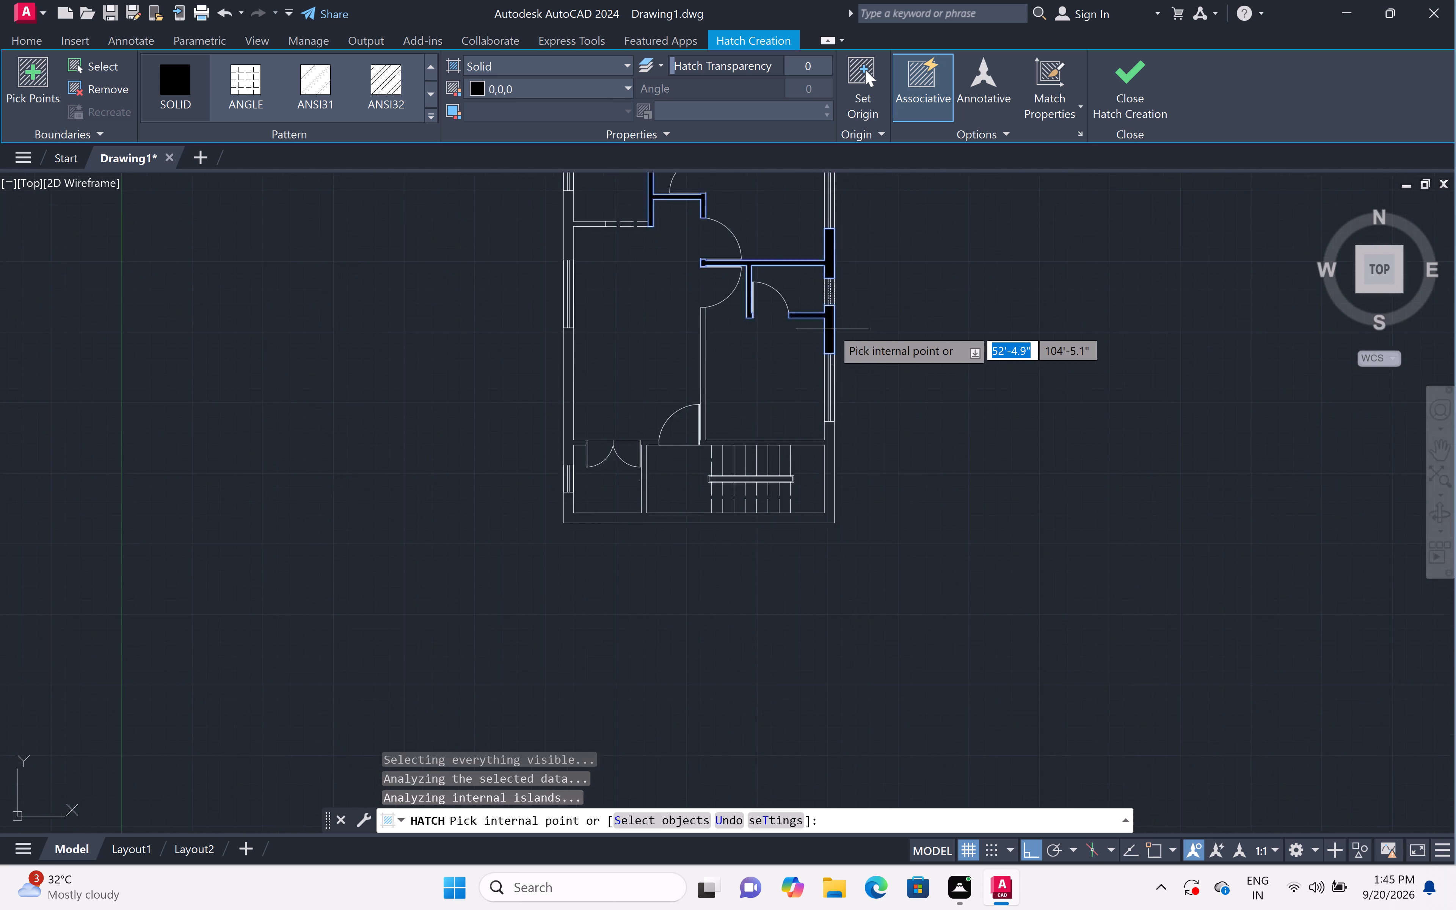
scroll(832, 328, "down", 2)
scroll(828, 437, "up", 6)
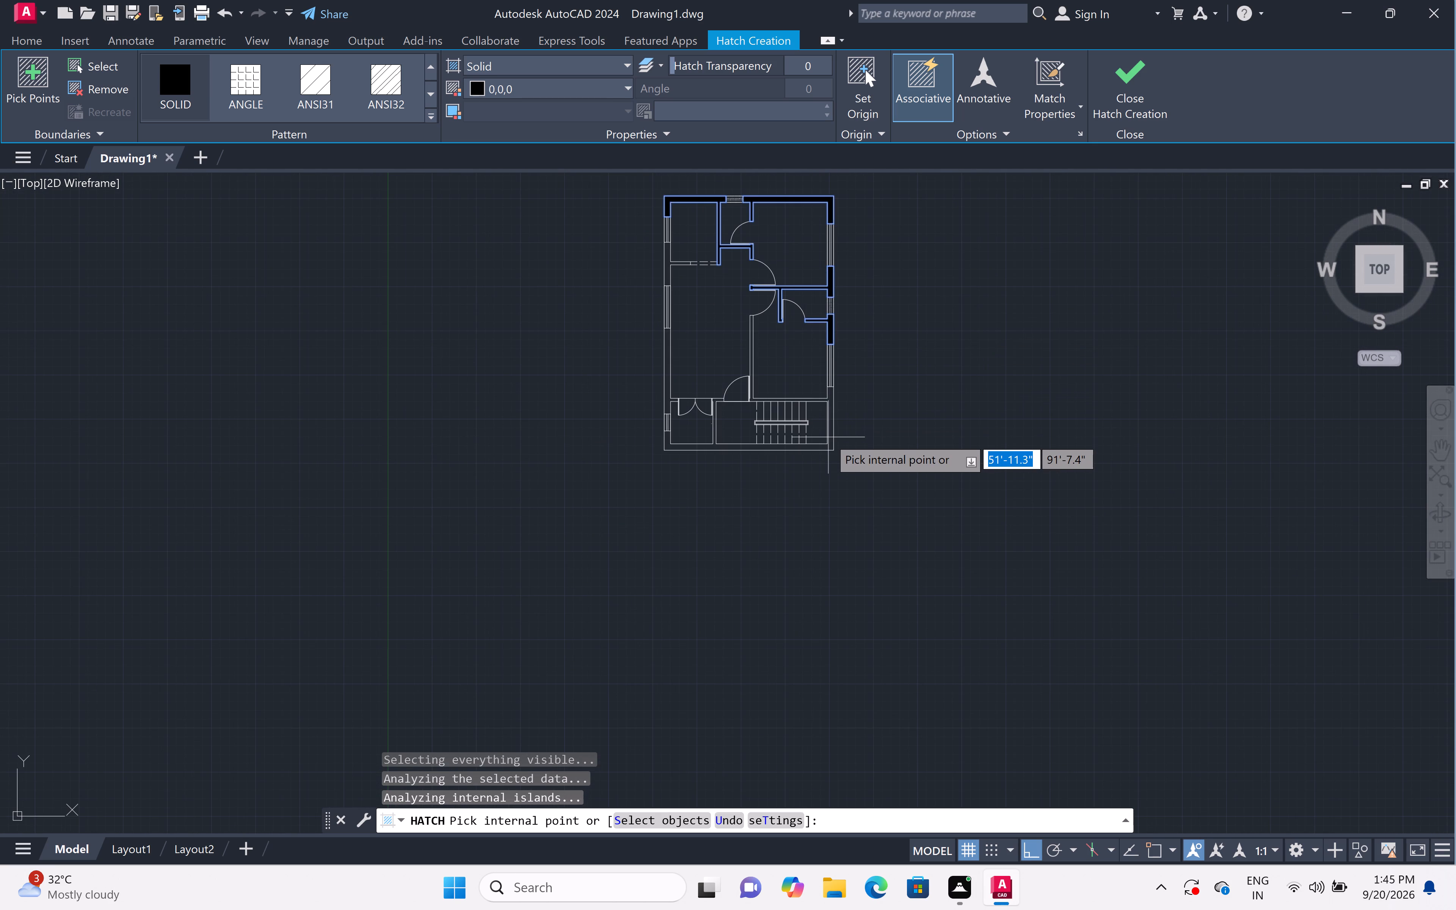
scroll(841, 415, "up", 4)
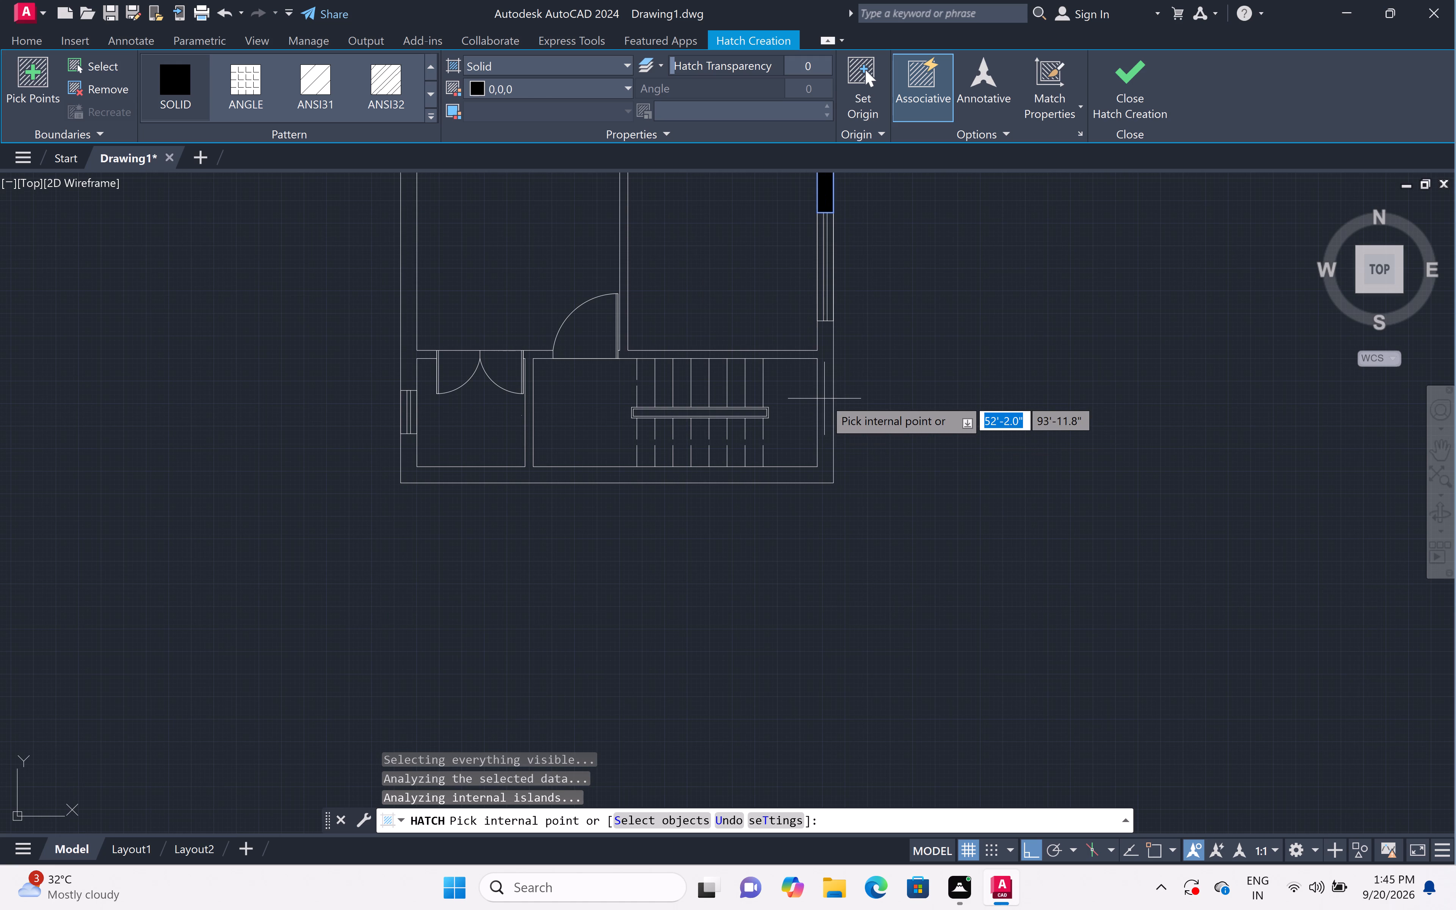
left_click(824, 399)
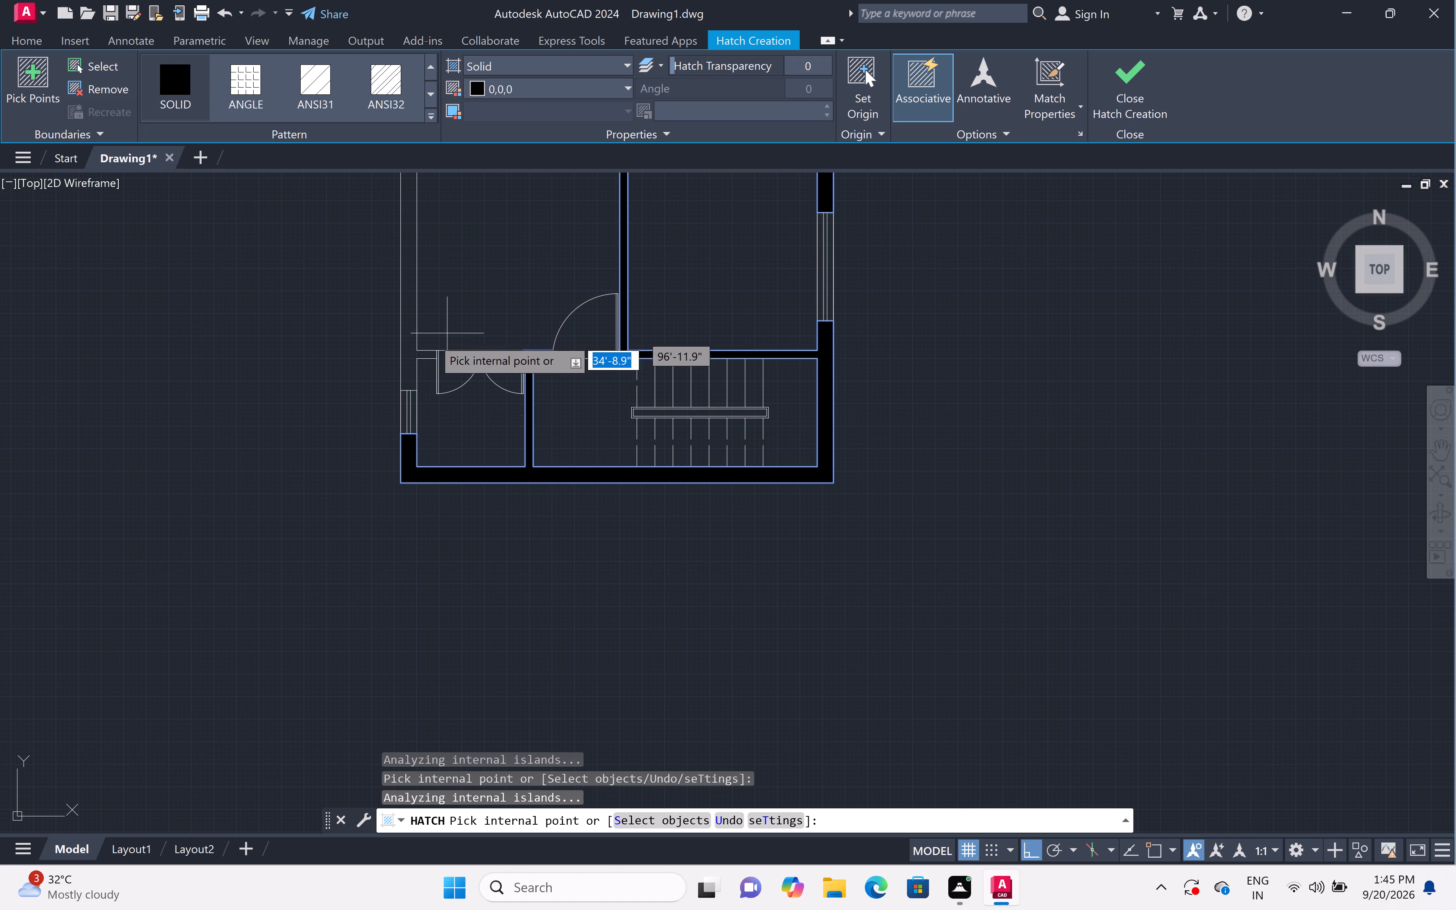
Hatch the two left outer wall segments between the windows, including the wall stub at the dashed opening, in solid black and finish the hatch.
scroll(418, 339, "down", 2)
scroll(402, 327, "up", 1)
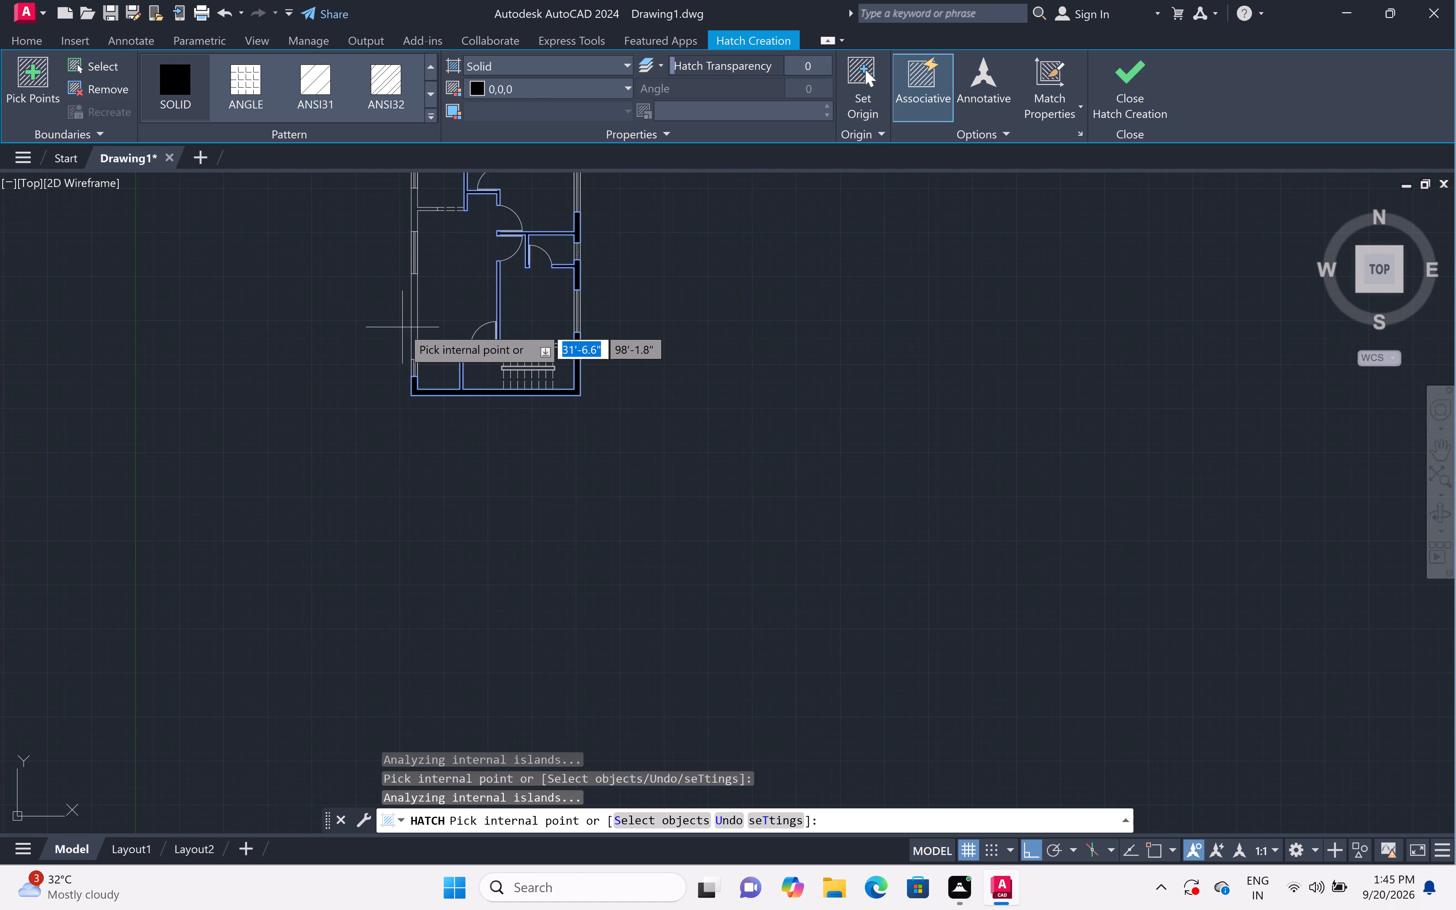
scroll(402, 327, "up", 2)
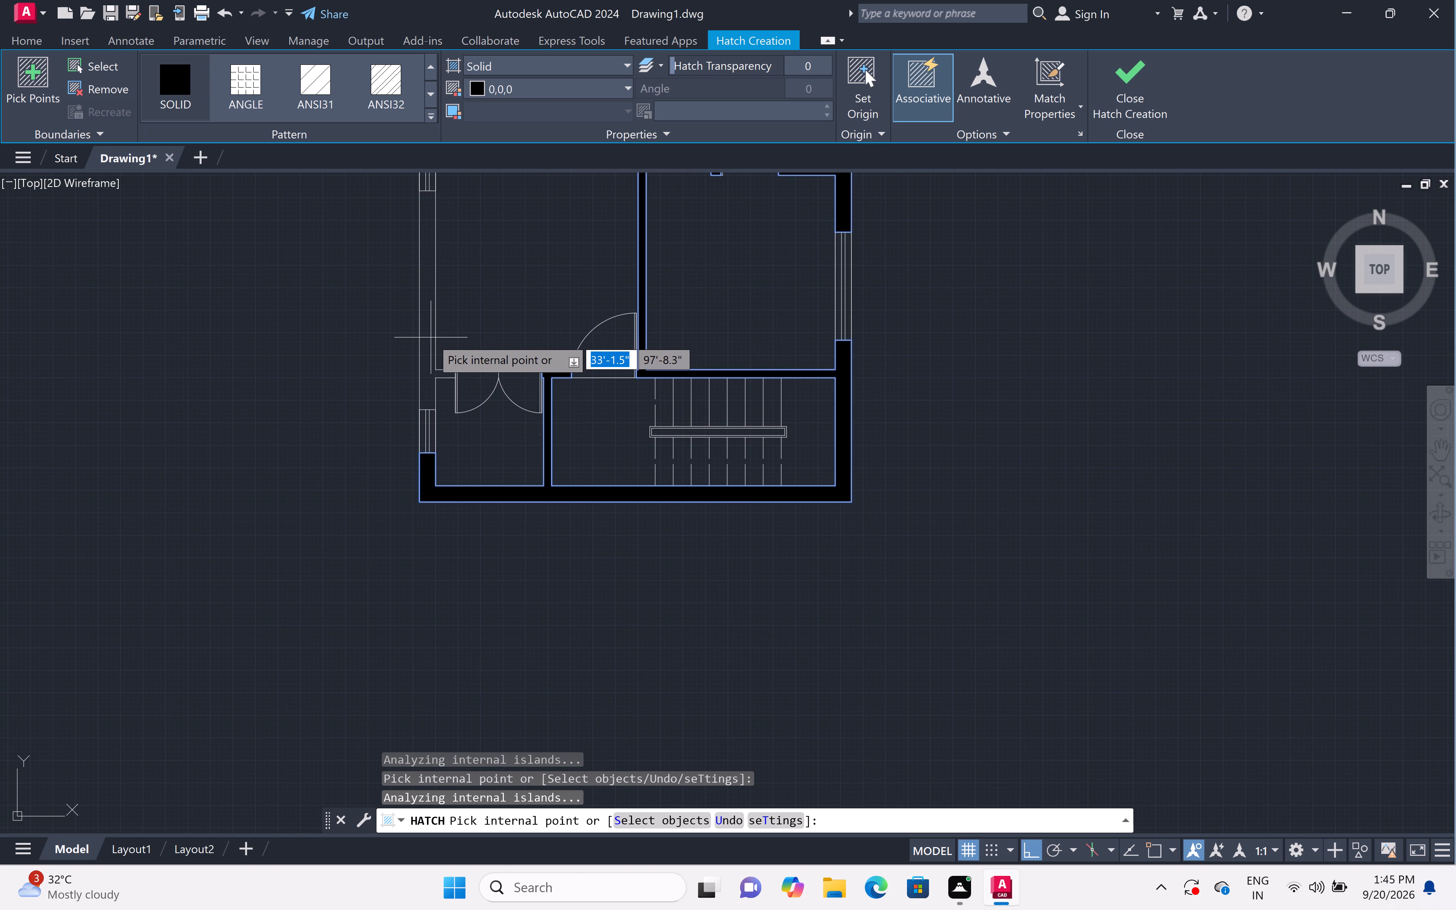
left_click(429, 337)
scroll(426, 332, "down", 5)
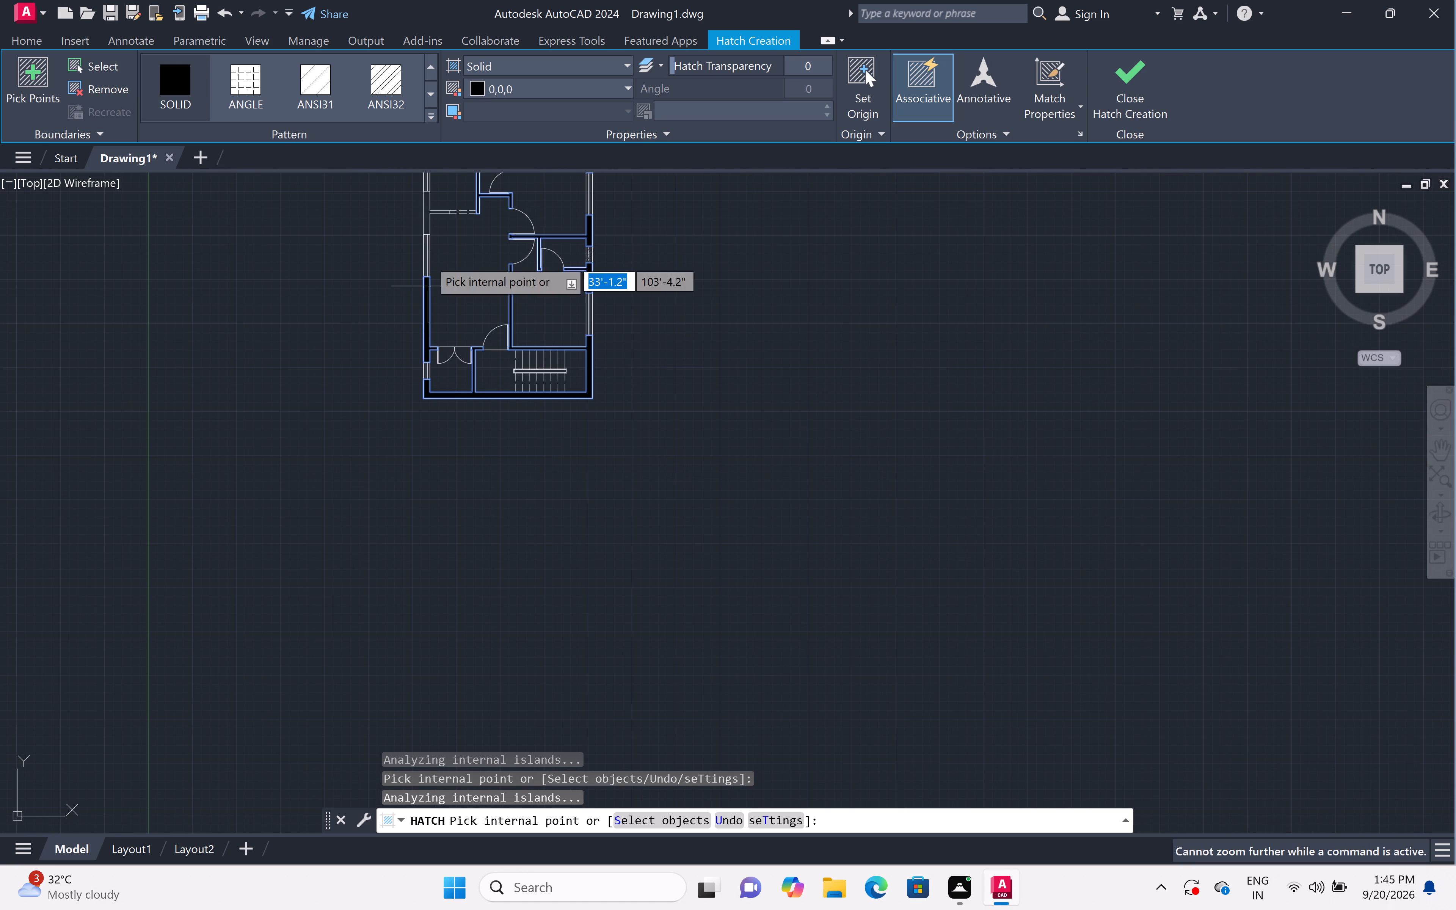
scroll(420, 193, "up", 5)
scroll(460, 289, "down", 2)
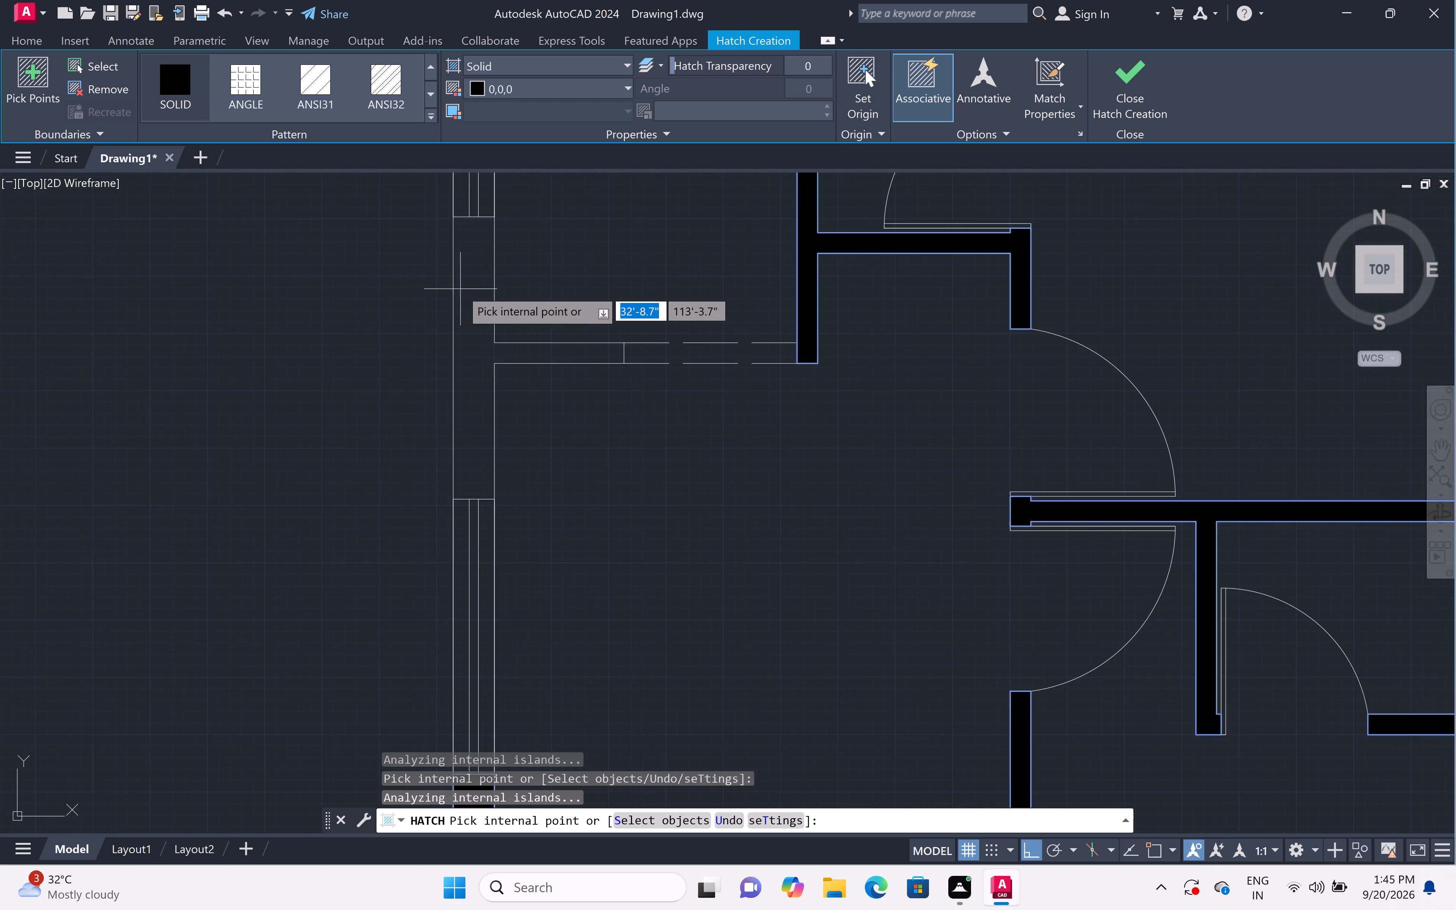
left_click(460, 289)
scroll(465, 298, "down", 6)
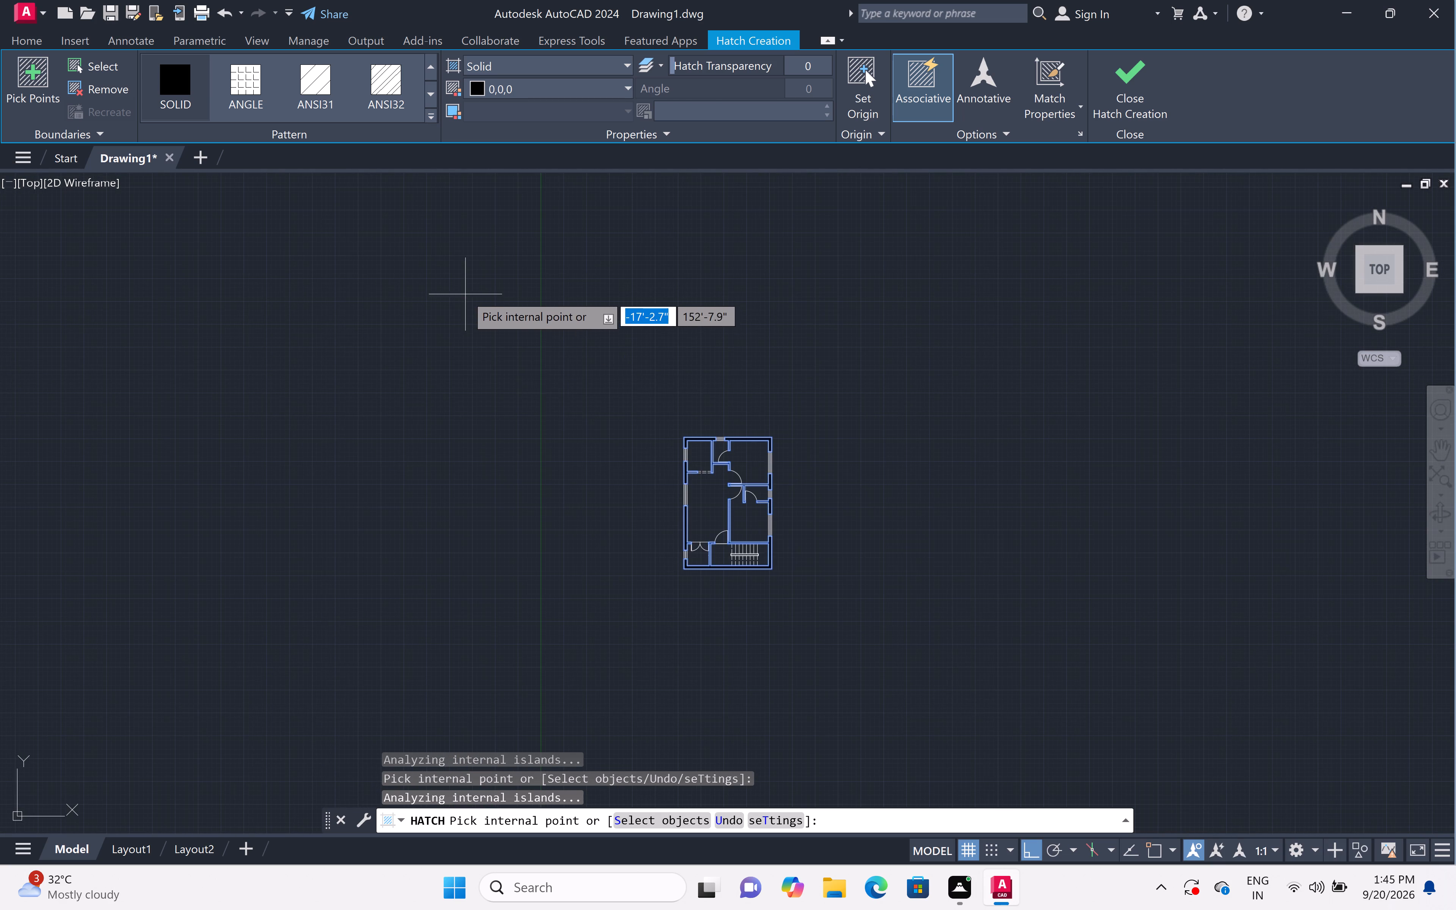
scroll(670, 555, "up", 4)
scroll(720, 557, "up", 3)
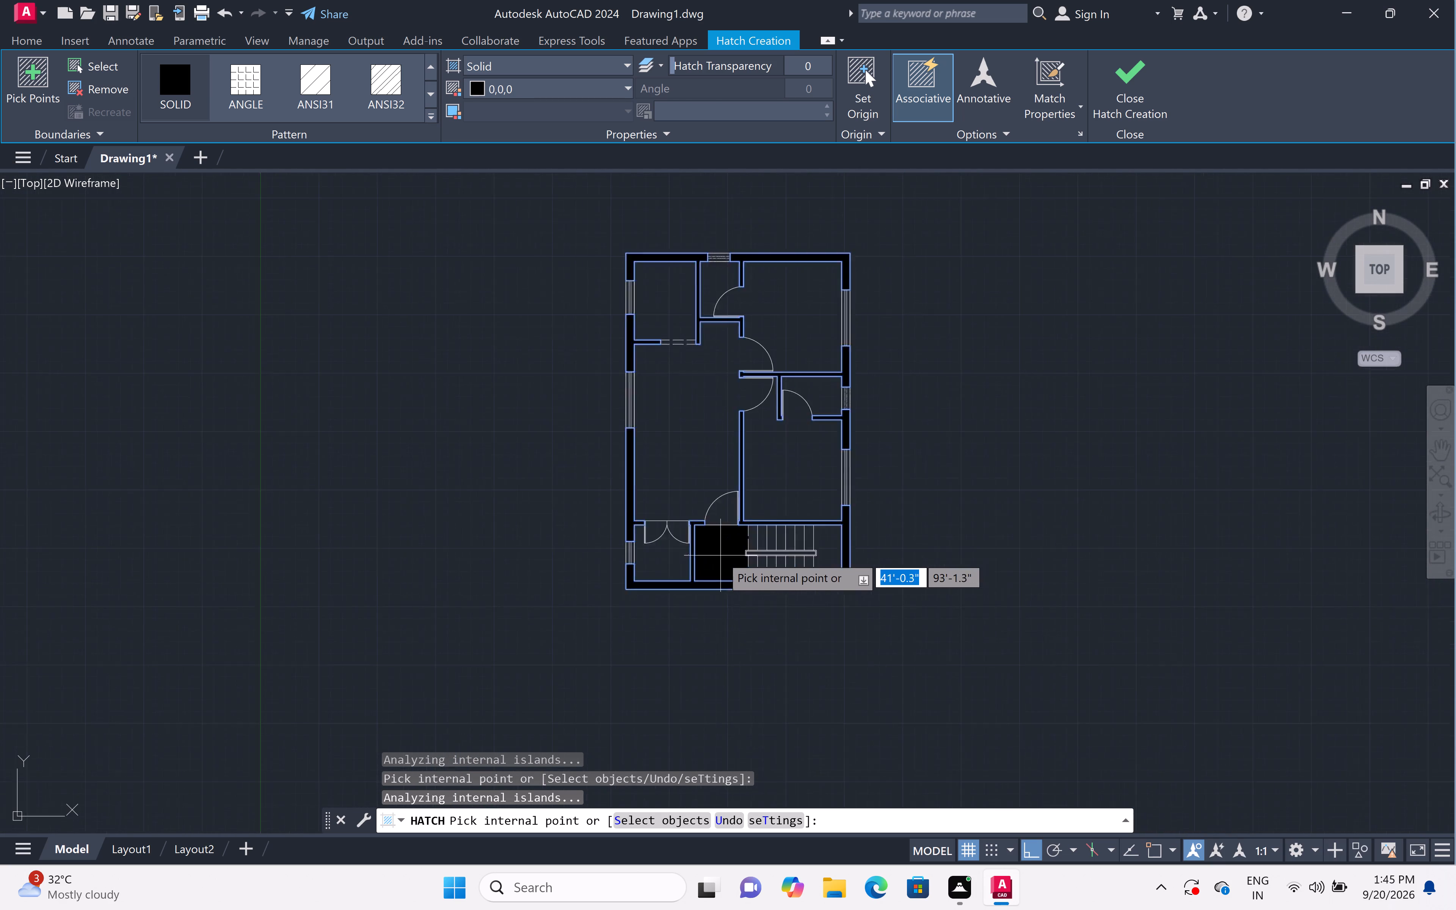
key("Escape")
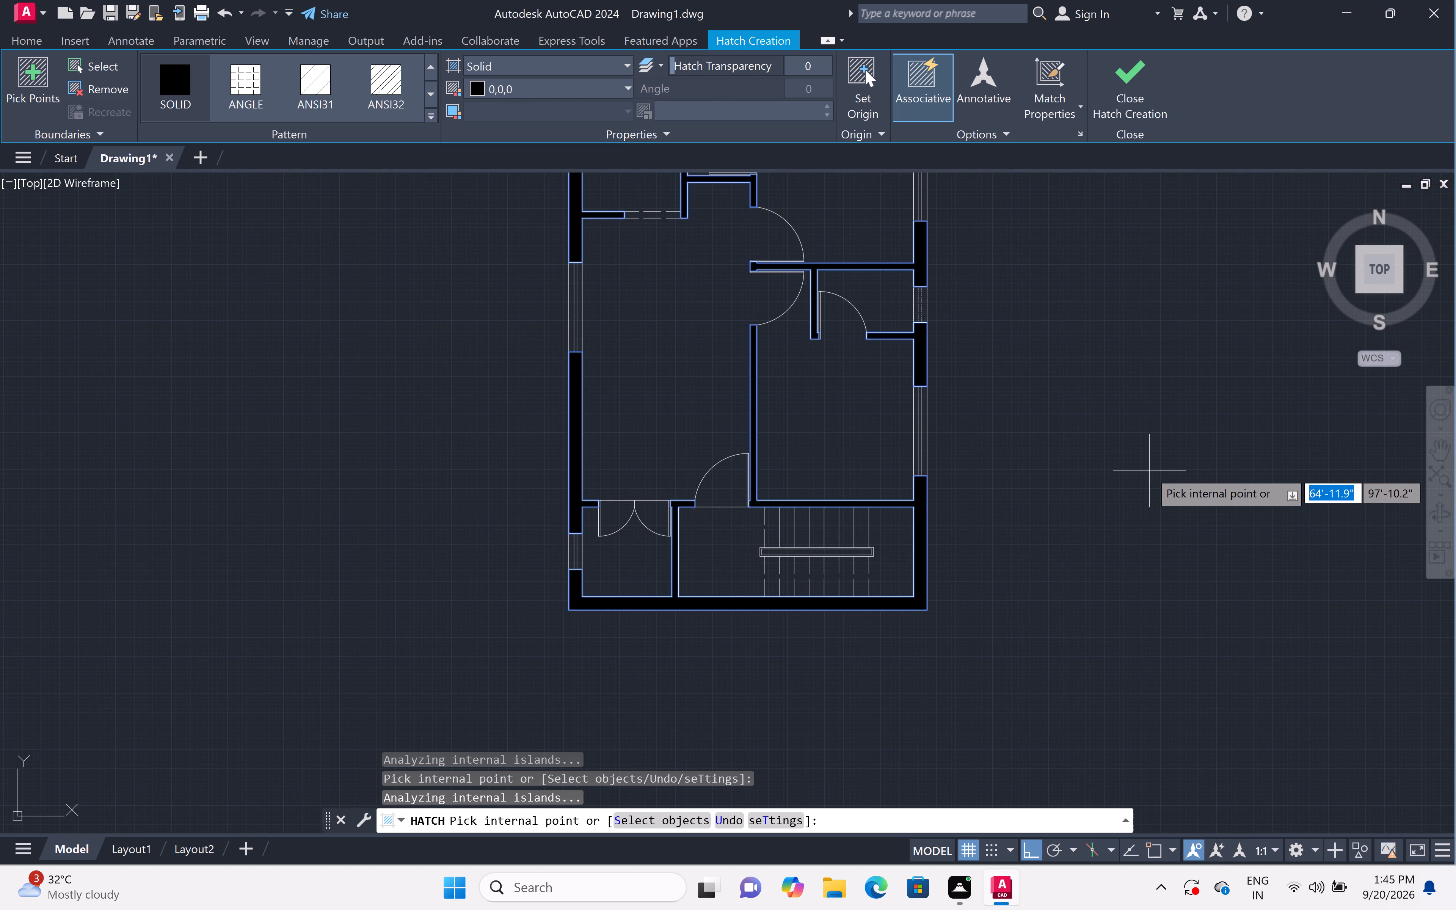
key("Escape")
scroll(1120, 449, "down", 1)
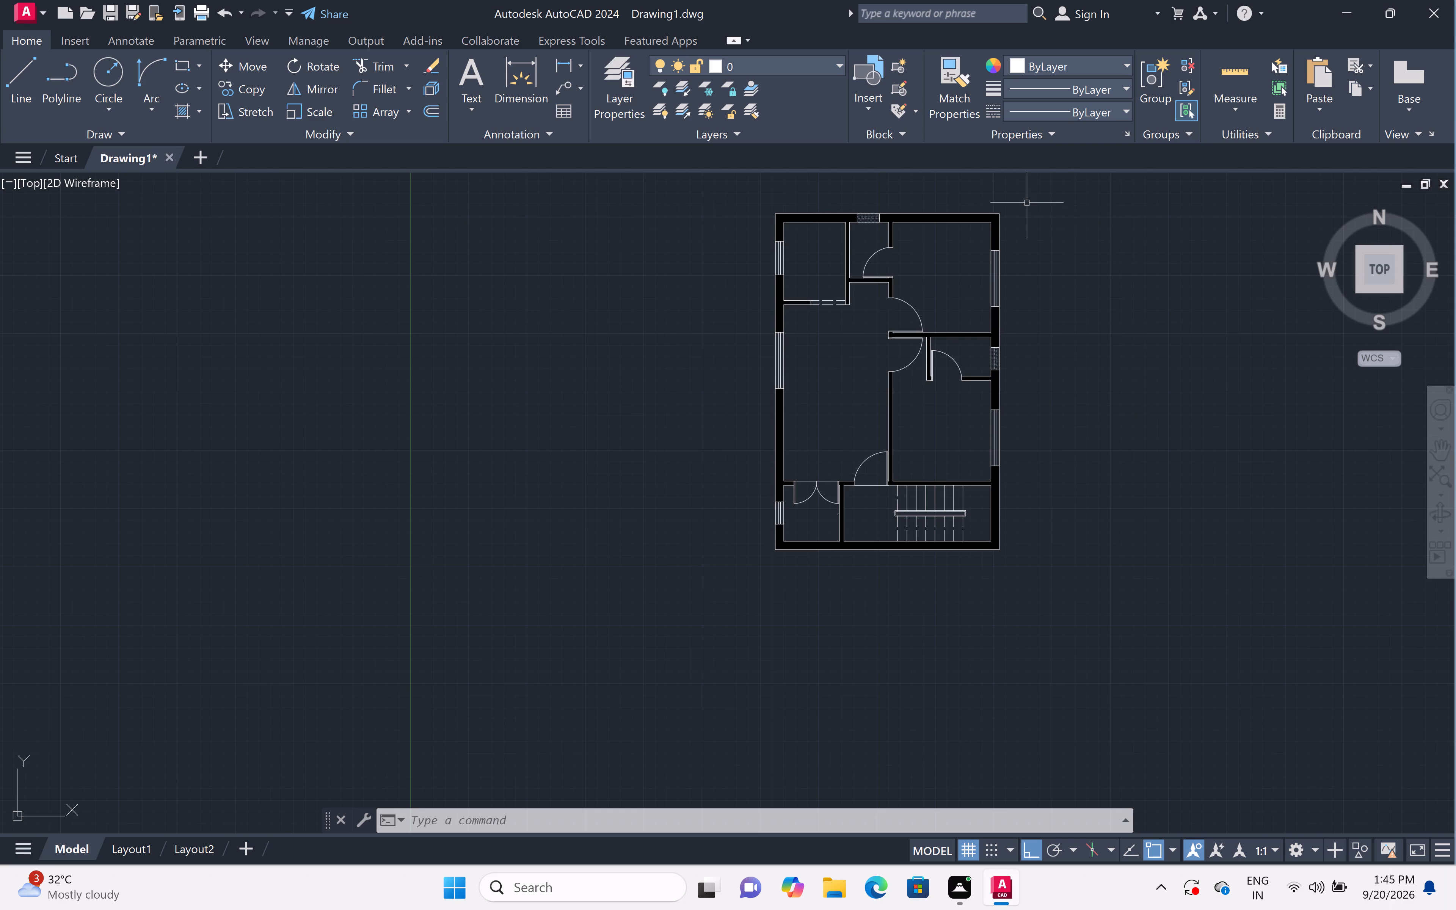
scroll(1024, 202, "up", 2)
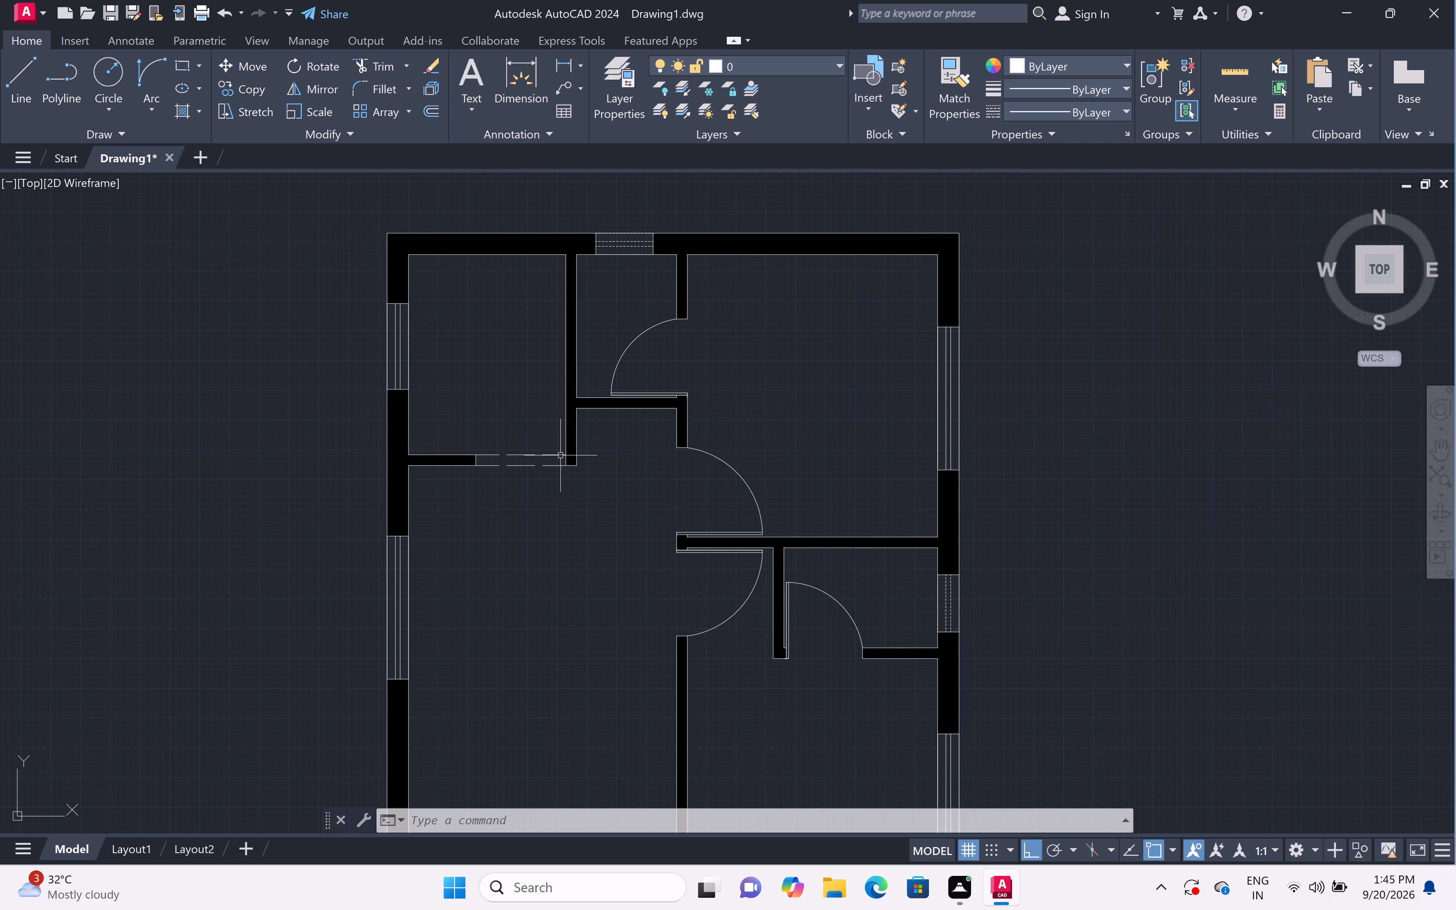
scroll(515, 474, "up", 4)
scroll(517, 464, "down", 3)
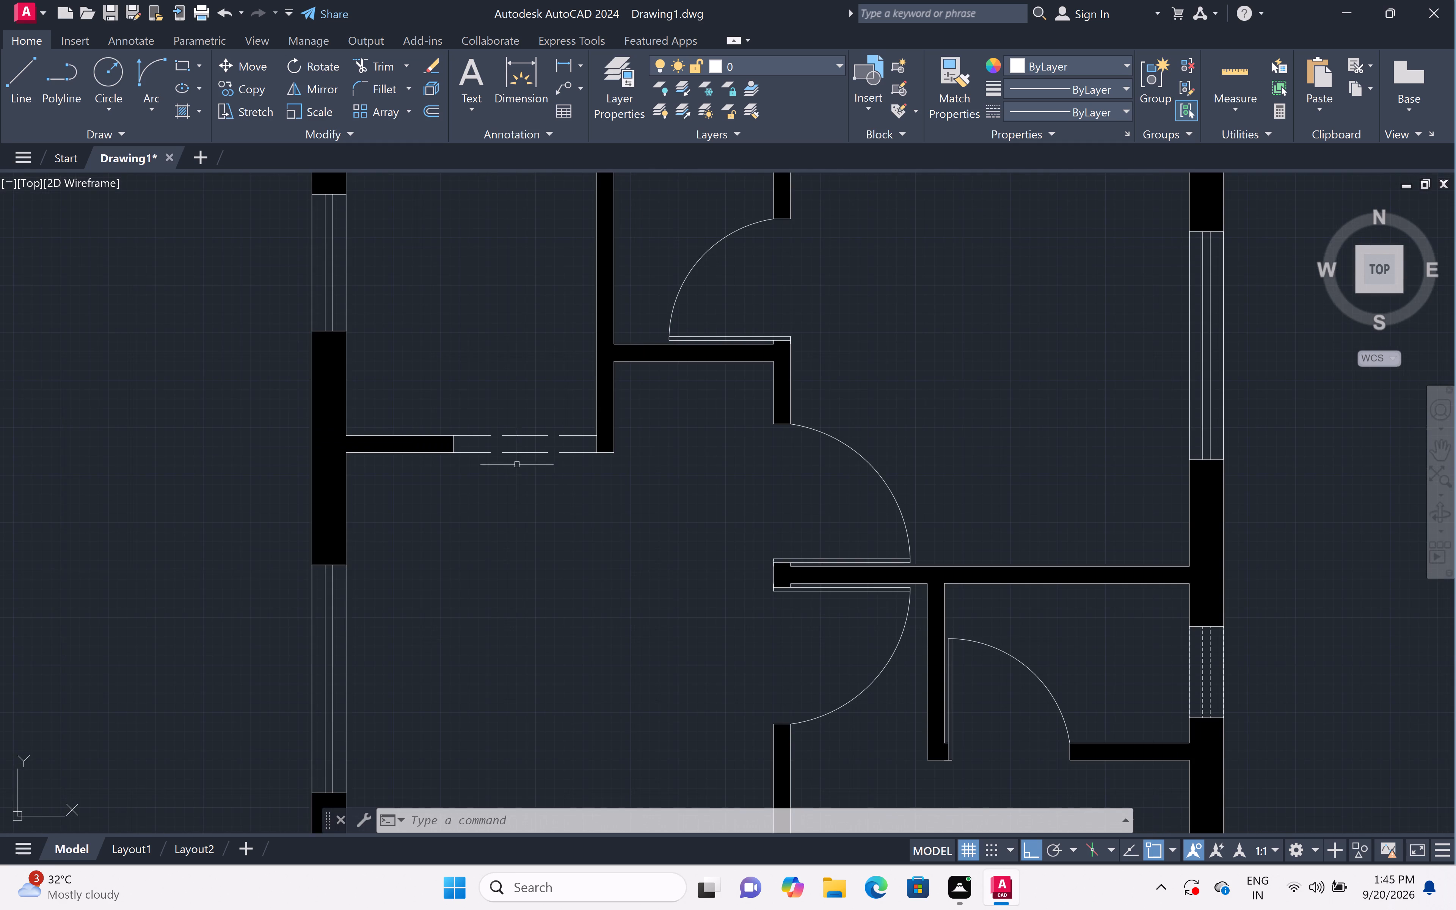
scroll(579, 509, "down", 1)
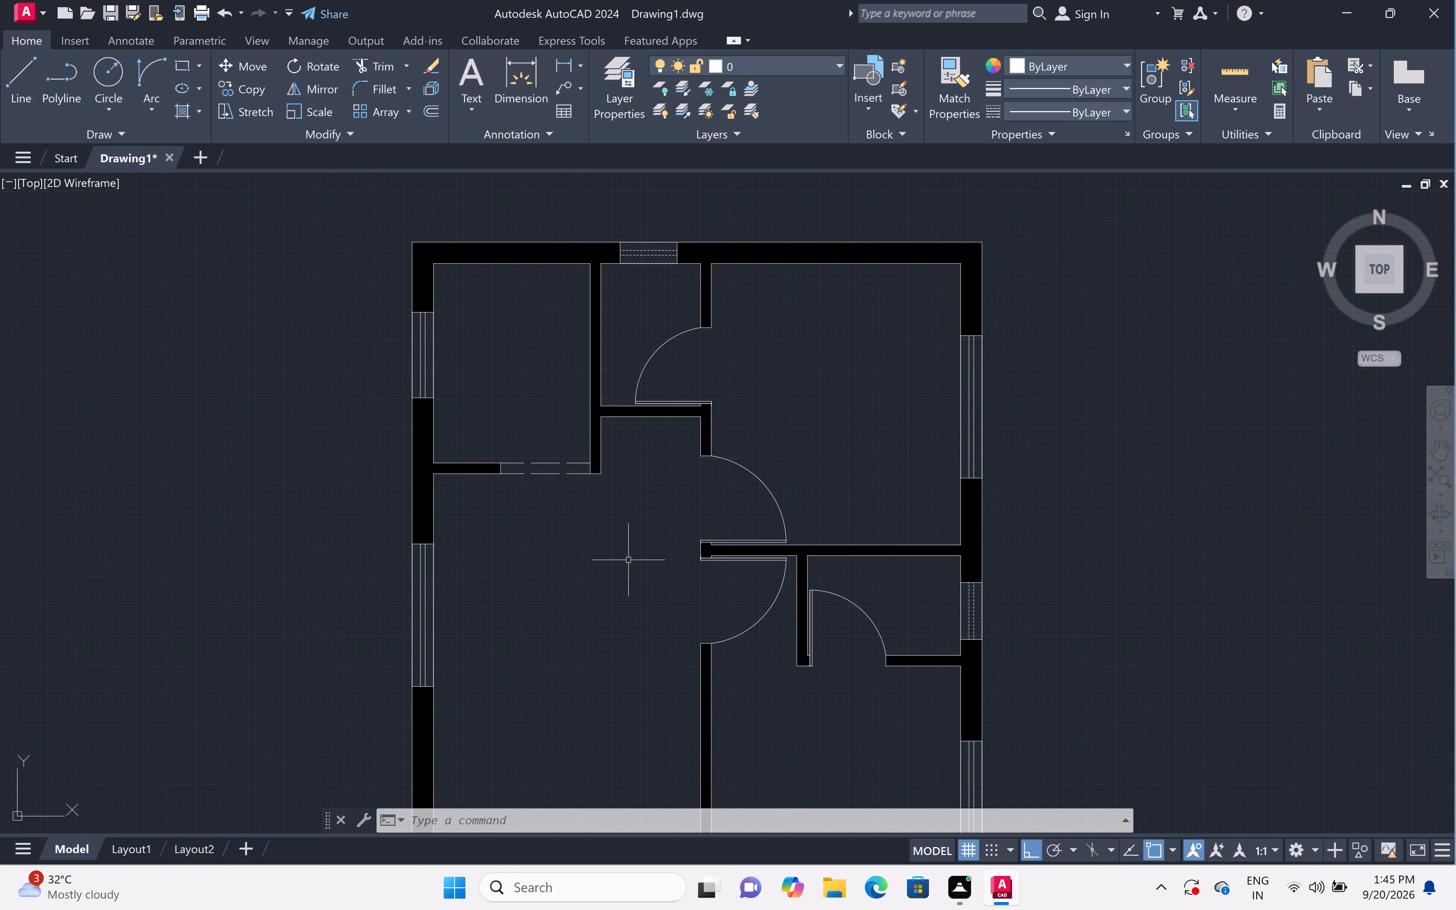
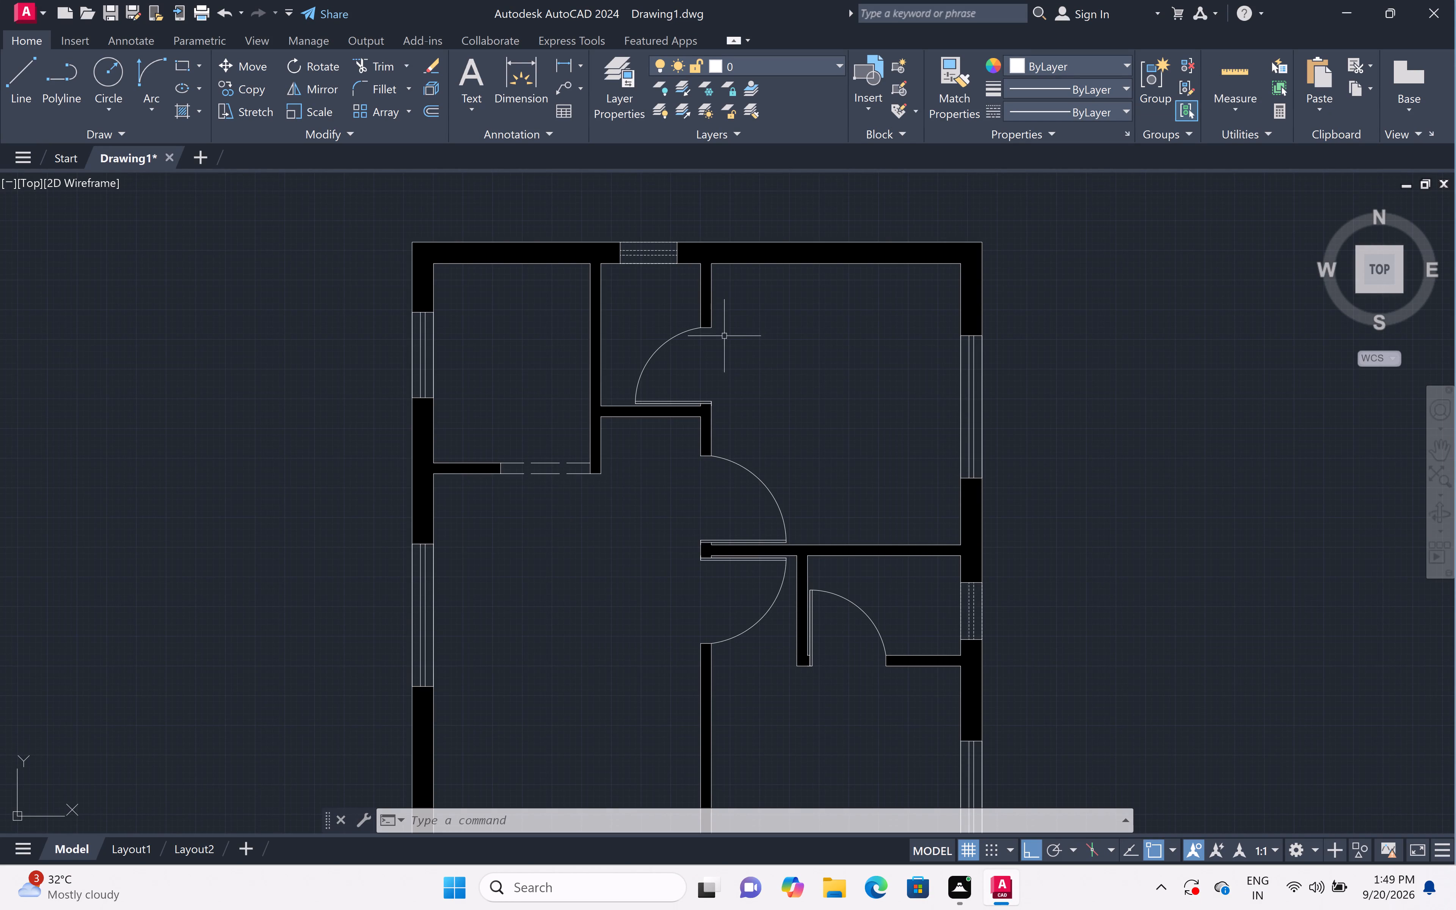
Examine the hatched plan, from the upper rooms to the interior wall end between the two facing doors, for leftover linework.
scroll(692, 333, "up", 5)
scroll(692, 333, "down", 5)
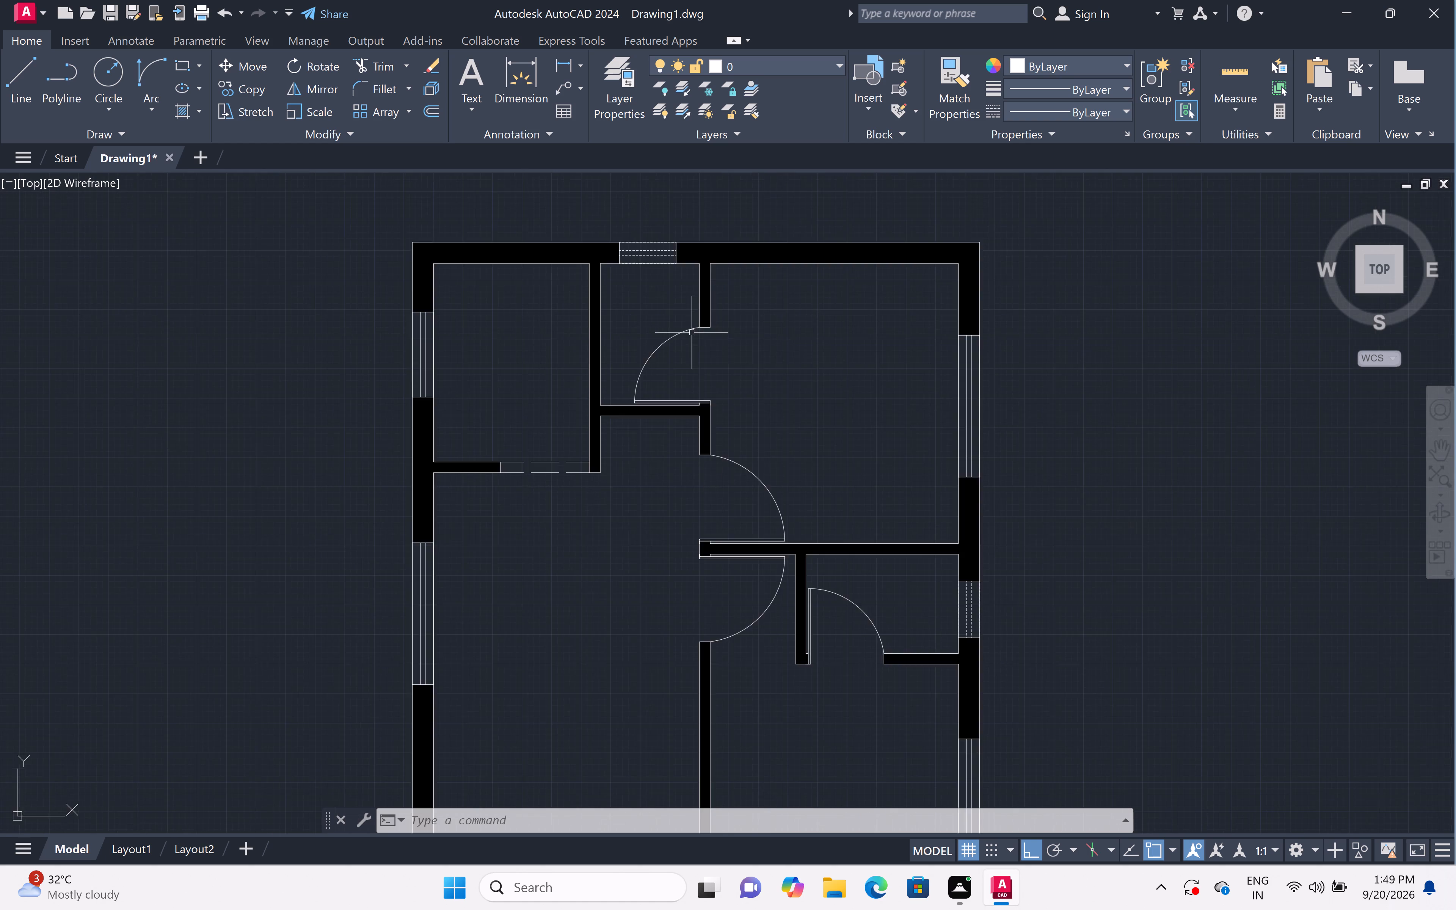
scroll(692, 333, "down", 2)
scroll(681, 265, "up", 2)
scroll(686, 297, "down", 1)
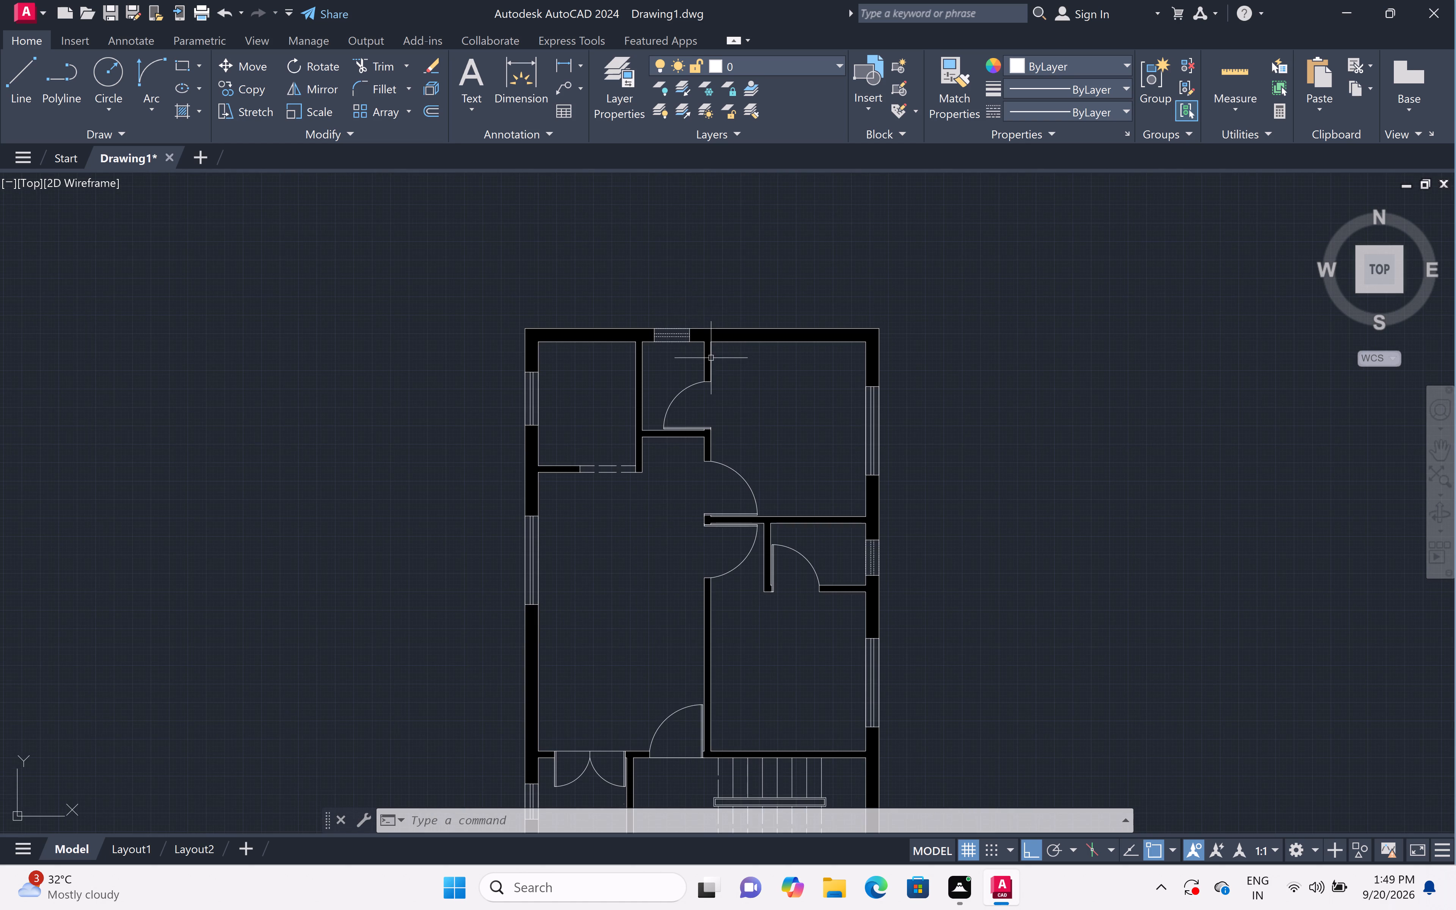
scroll(711, 358, "down", 1)
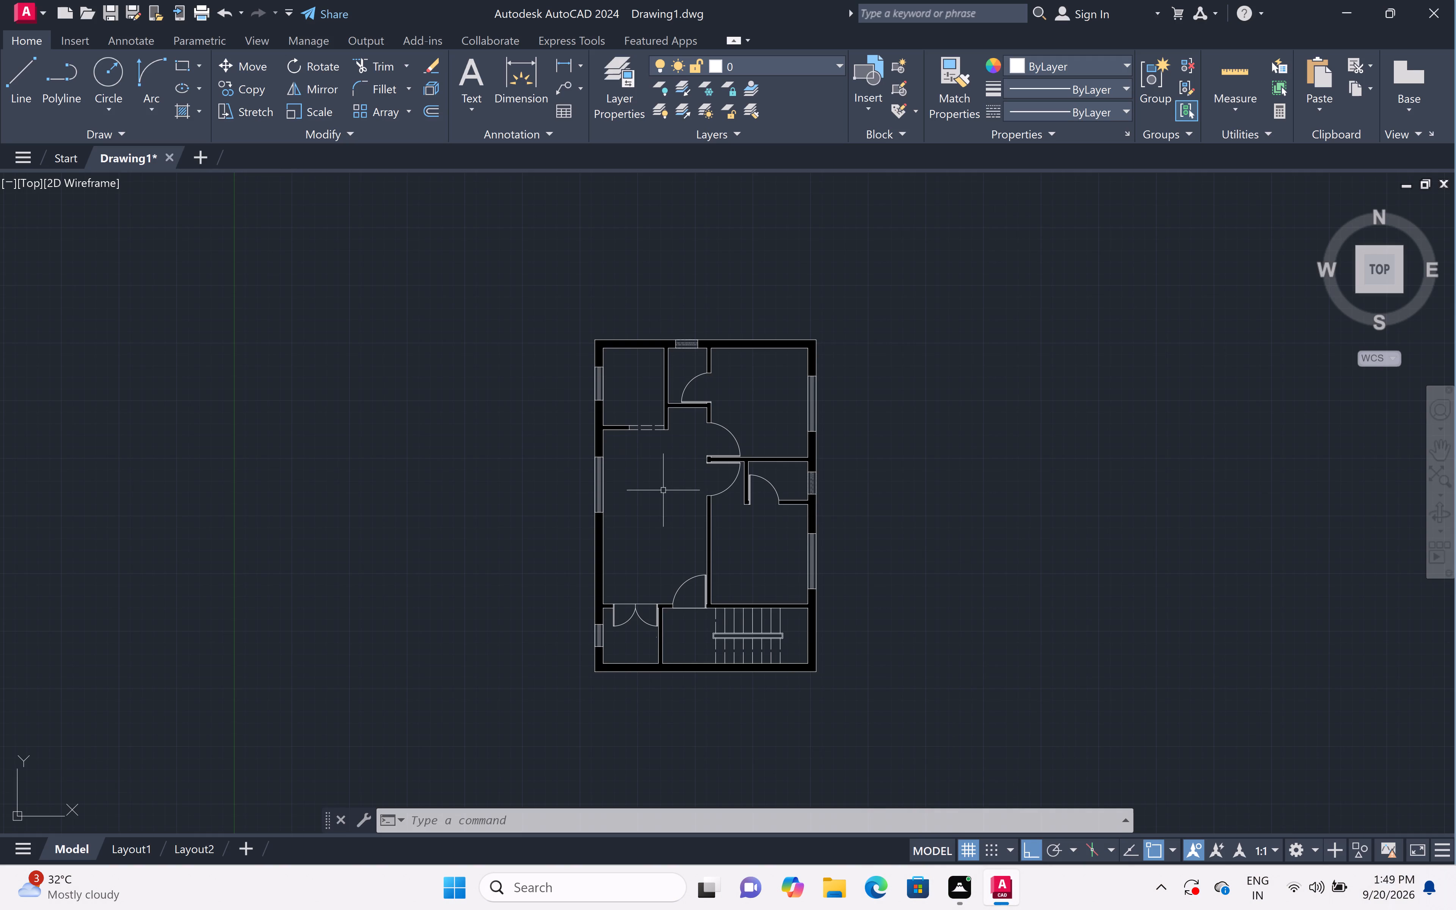
scroll(680, 453, "up", 5)
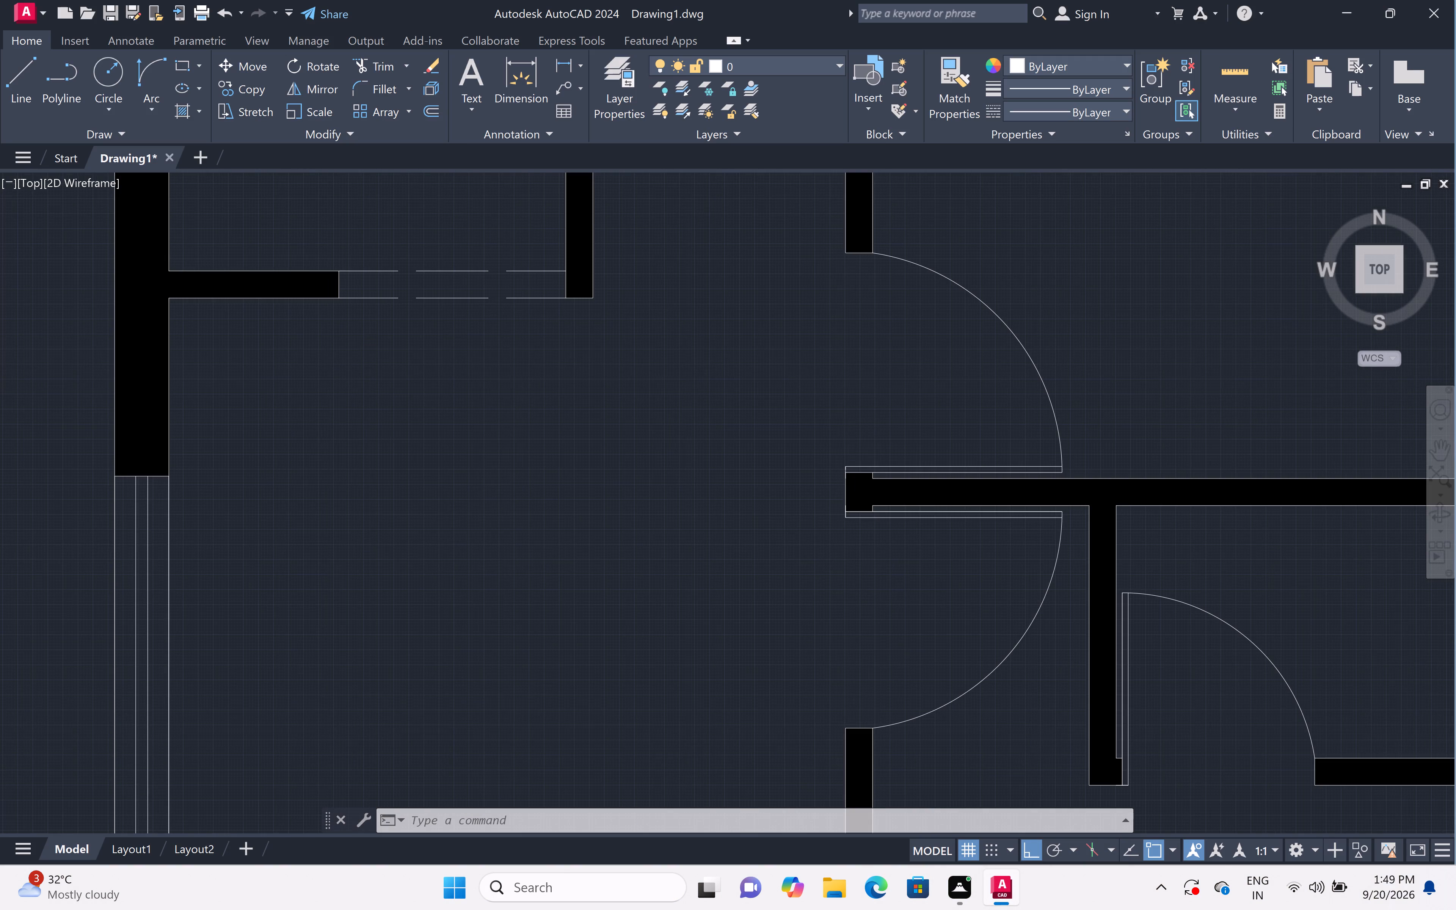
scroll(680, 453, "down", 4)
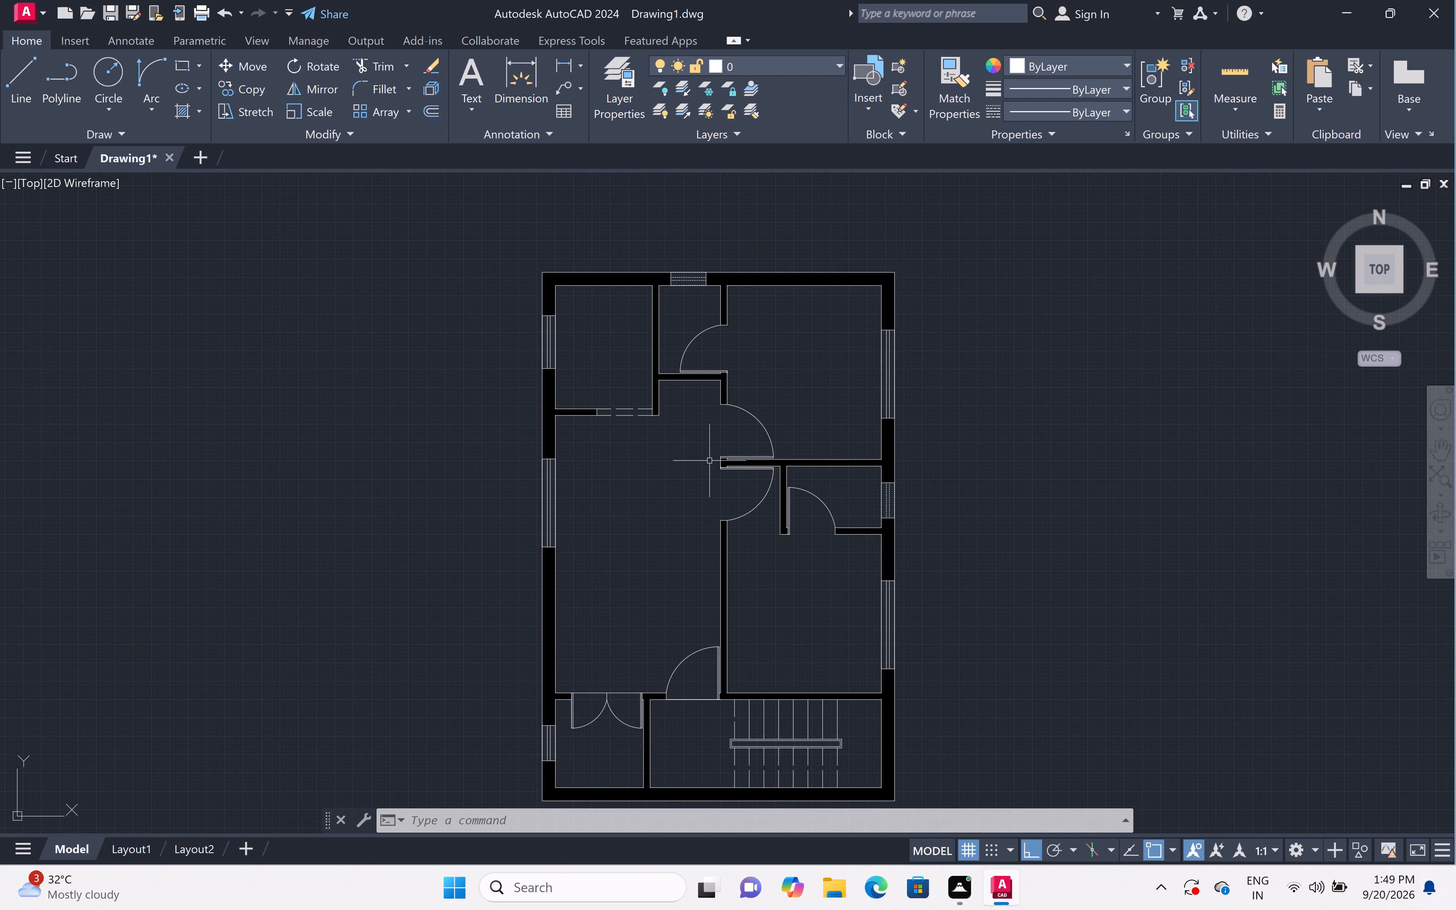
Erase the short overlapping line at the hinge end of the upper door leaf, beside the interior wall end.
scroll(720, 459, "up", 6)
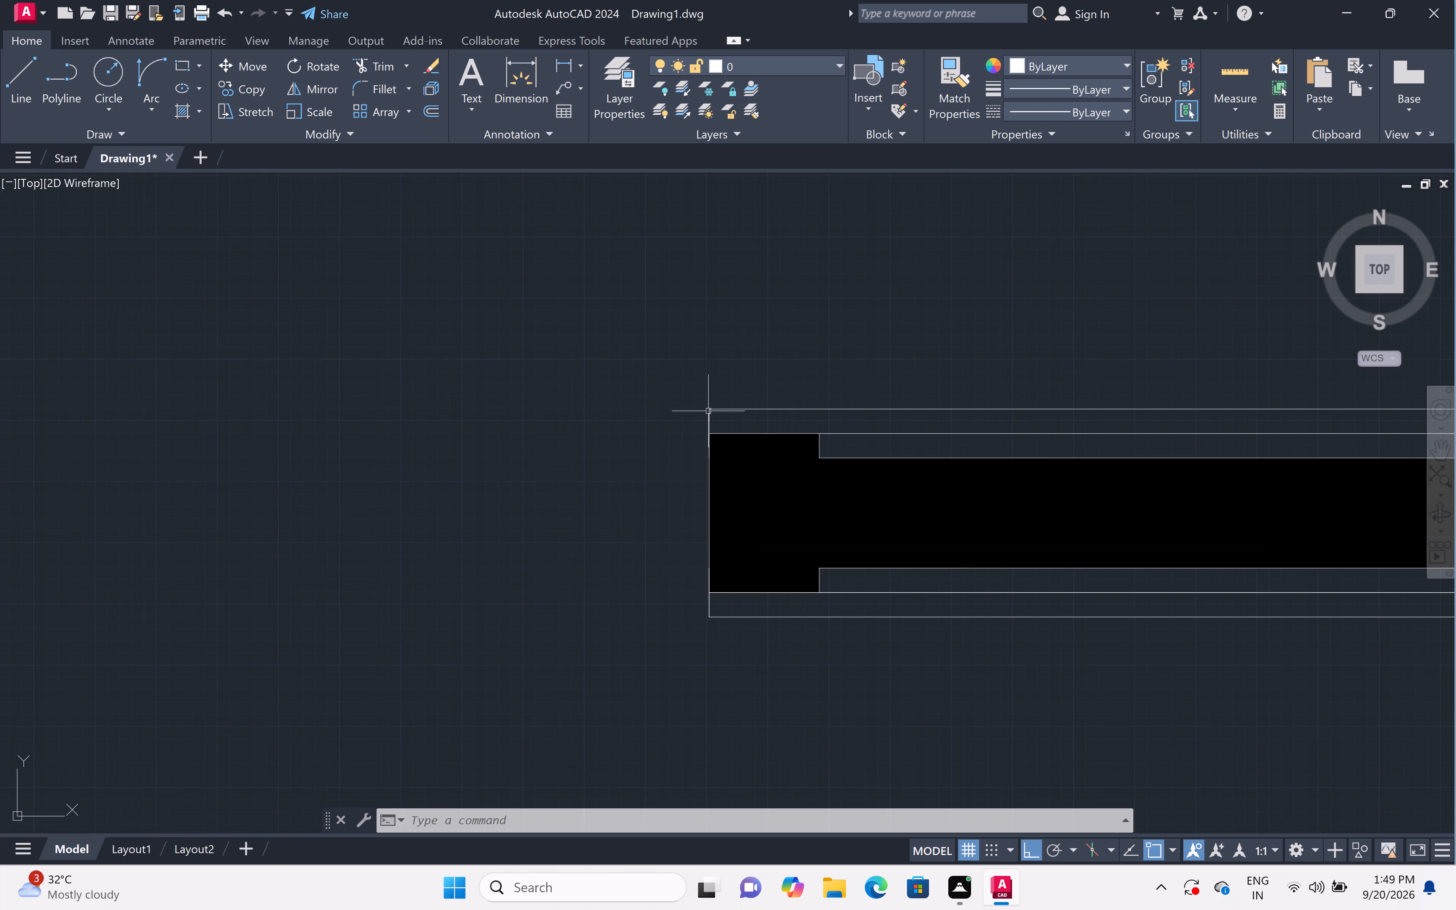
scroll(712, 425, "up", 2)
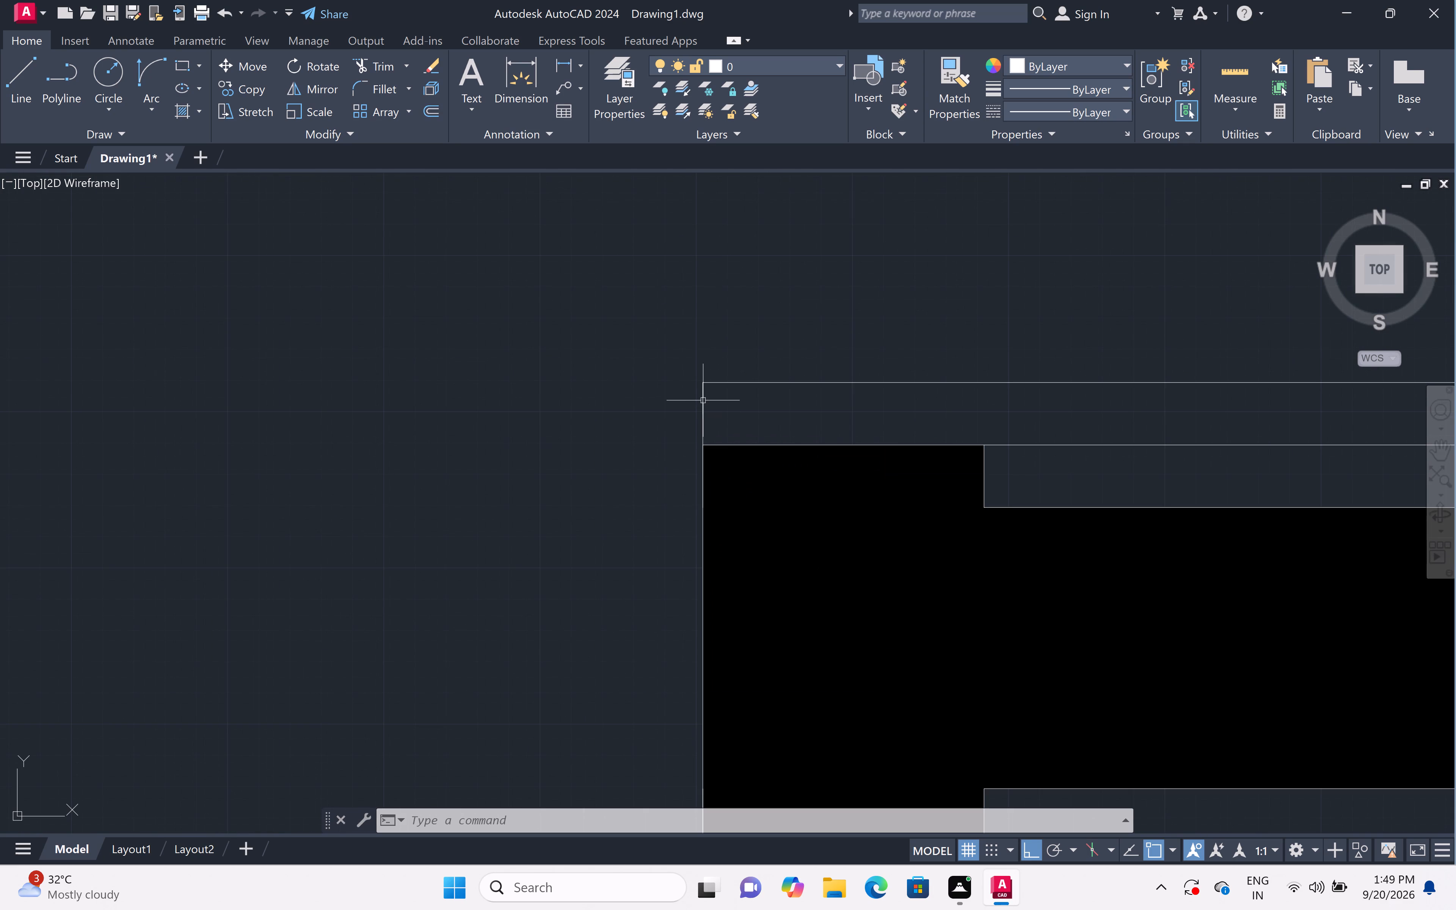
left_click(703, 400)
key("Delete")
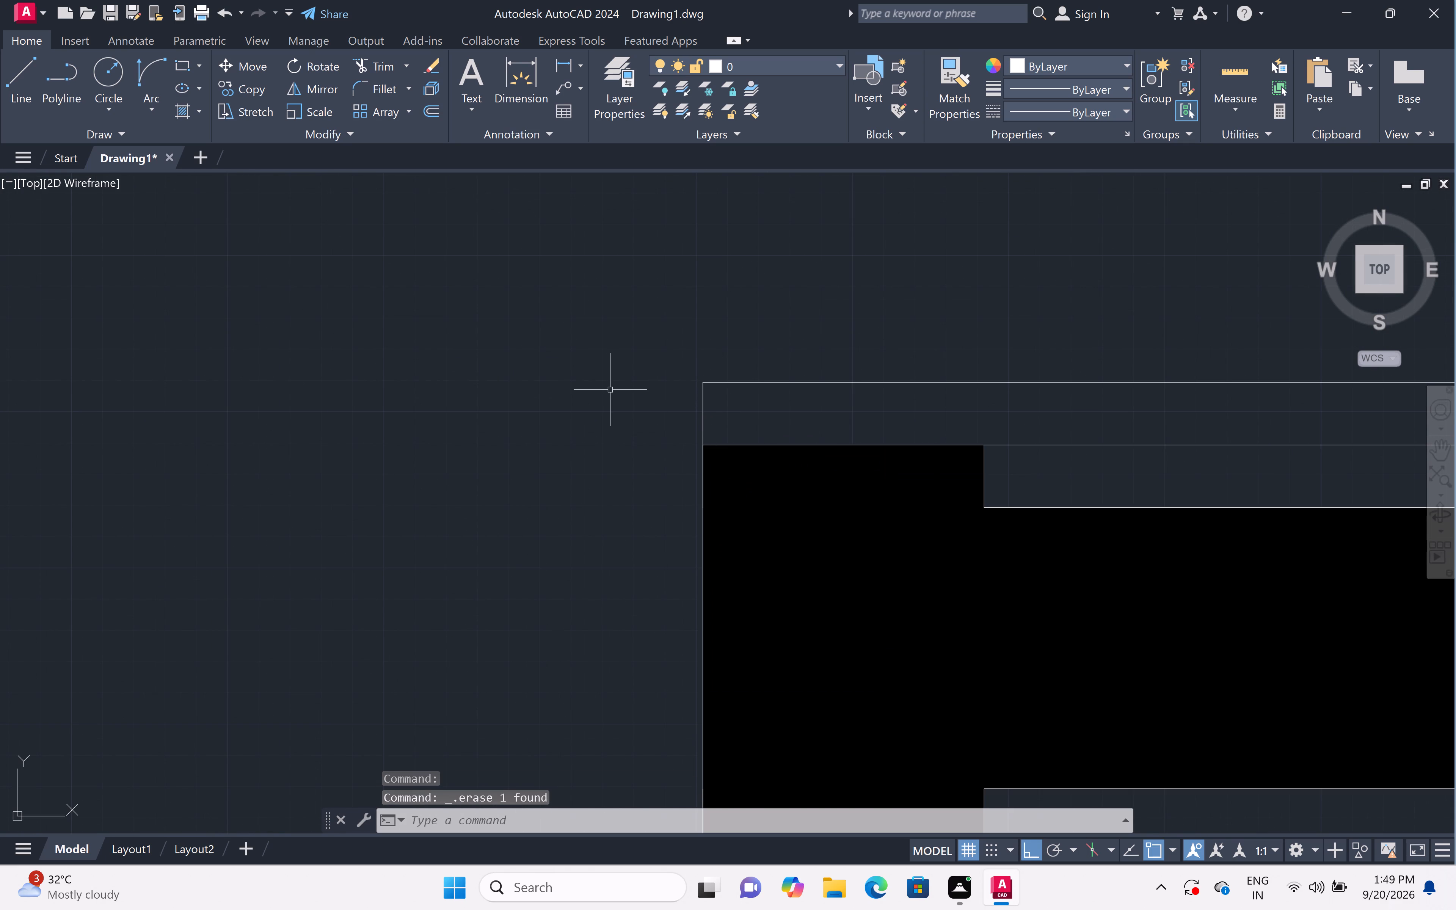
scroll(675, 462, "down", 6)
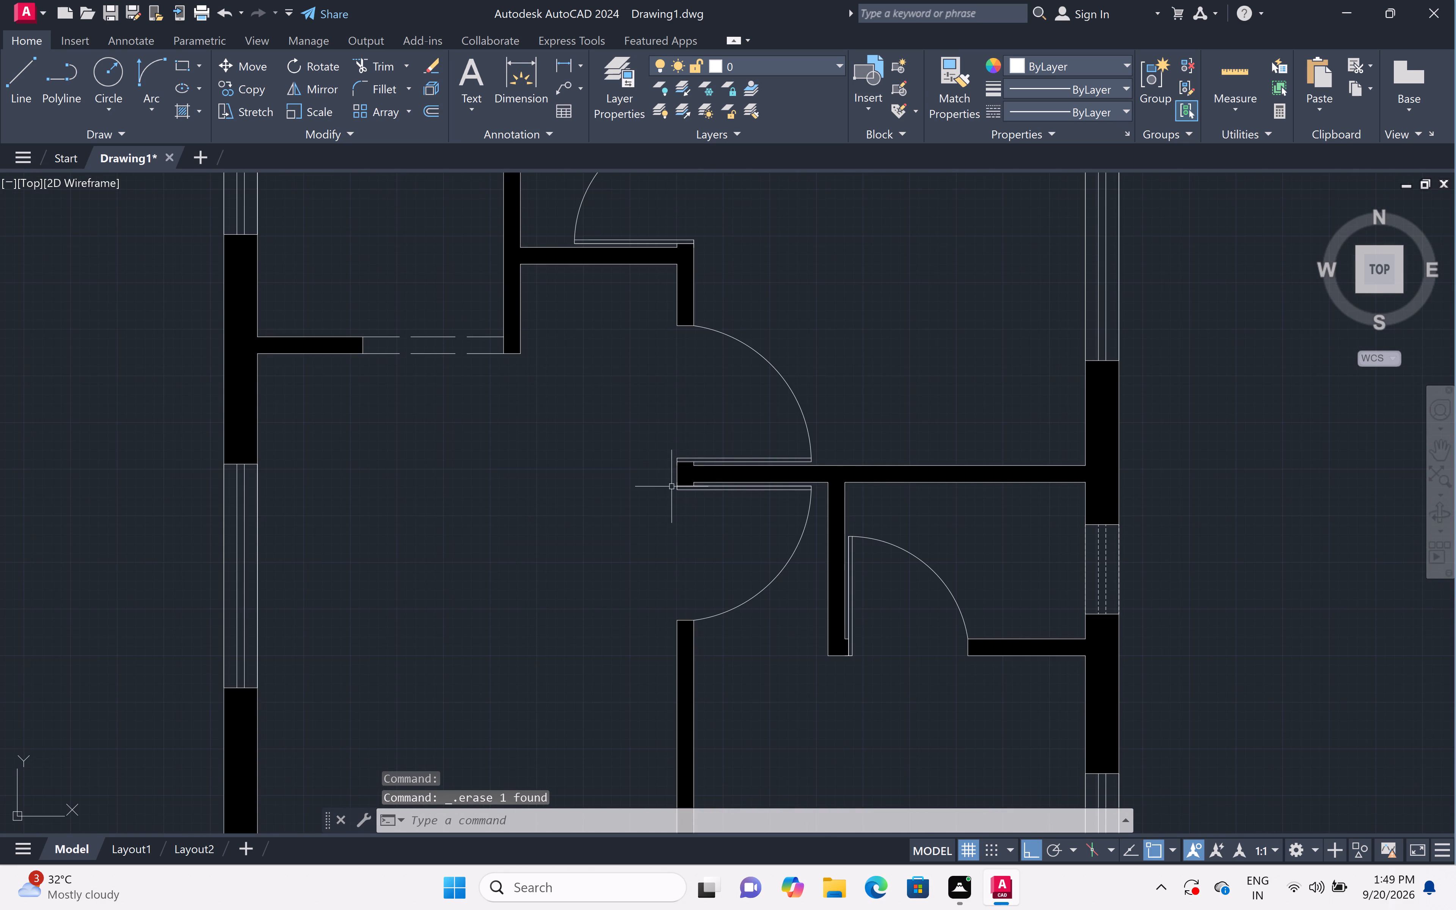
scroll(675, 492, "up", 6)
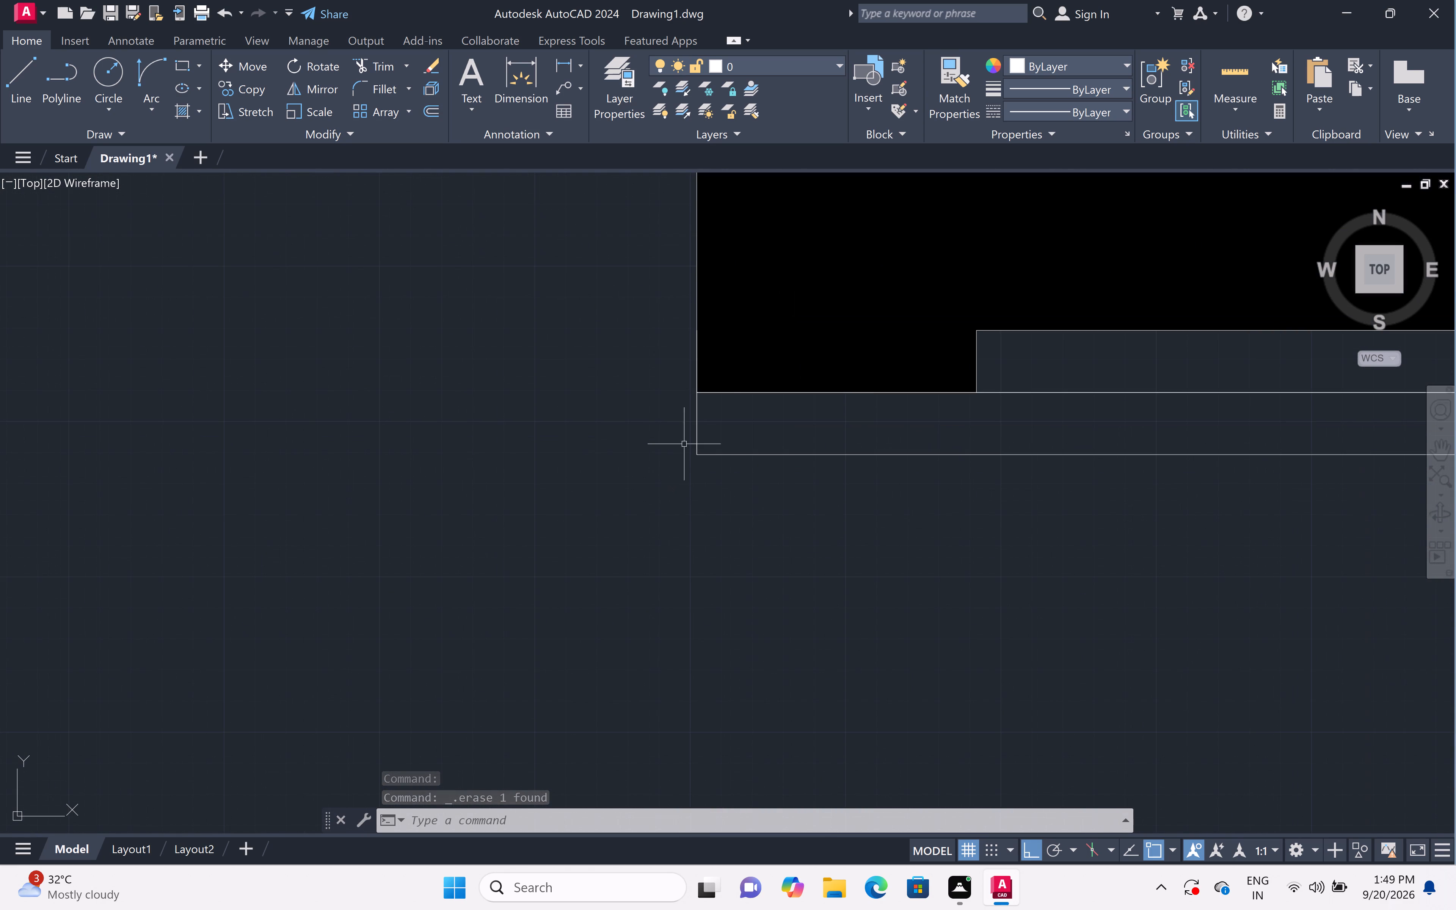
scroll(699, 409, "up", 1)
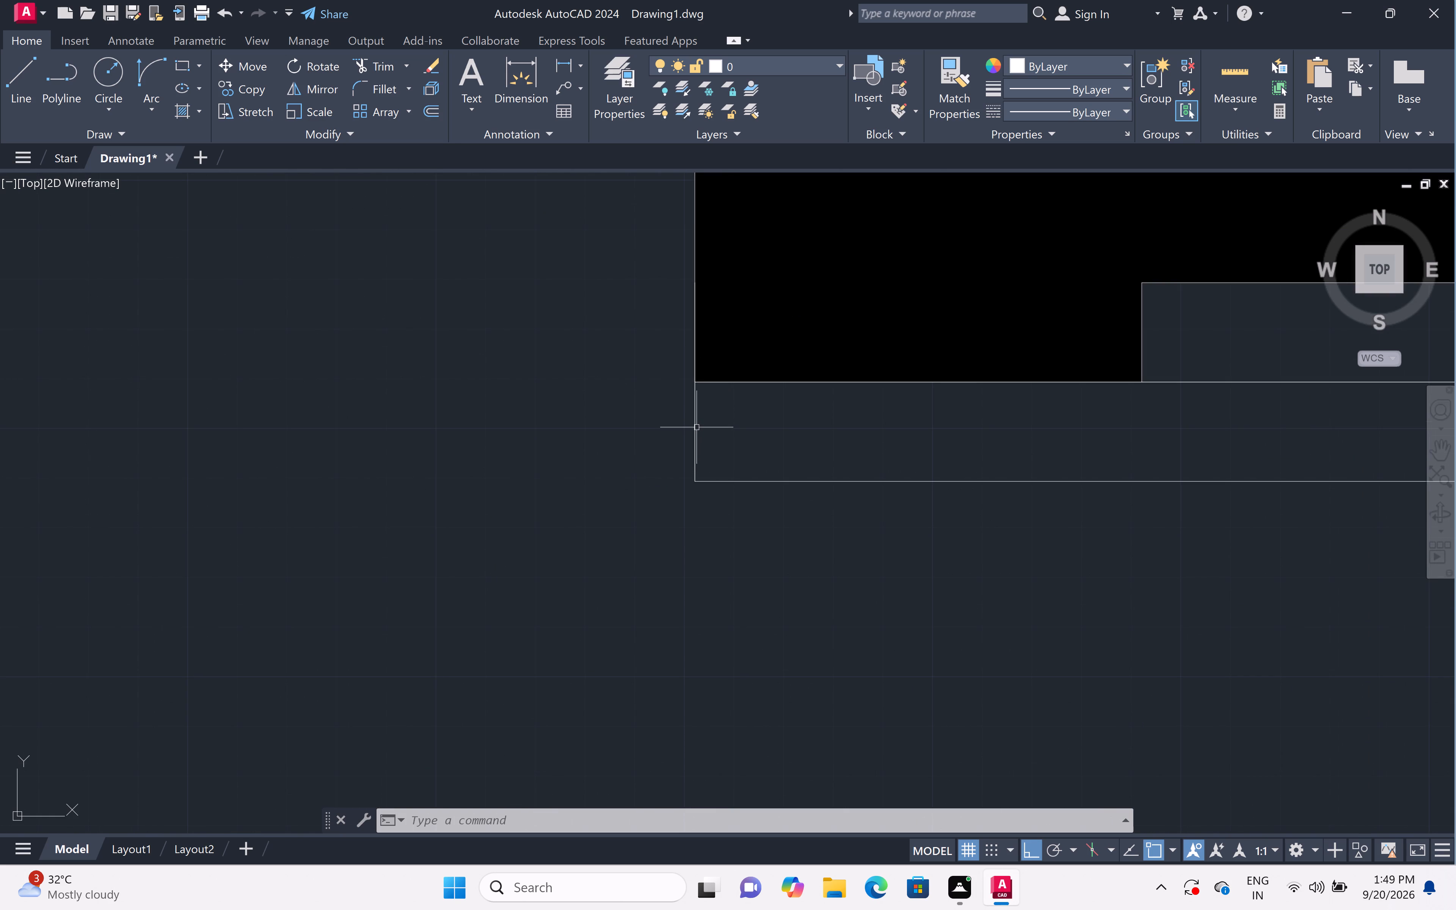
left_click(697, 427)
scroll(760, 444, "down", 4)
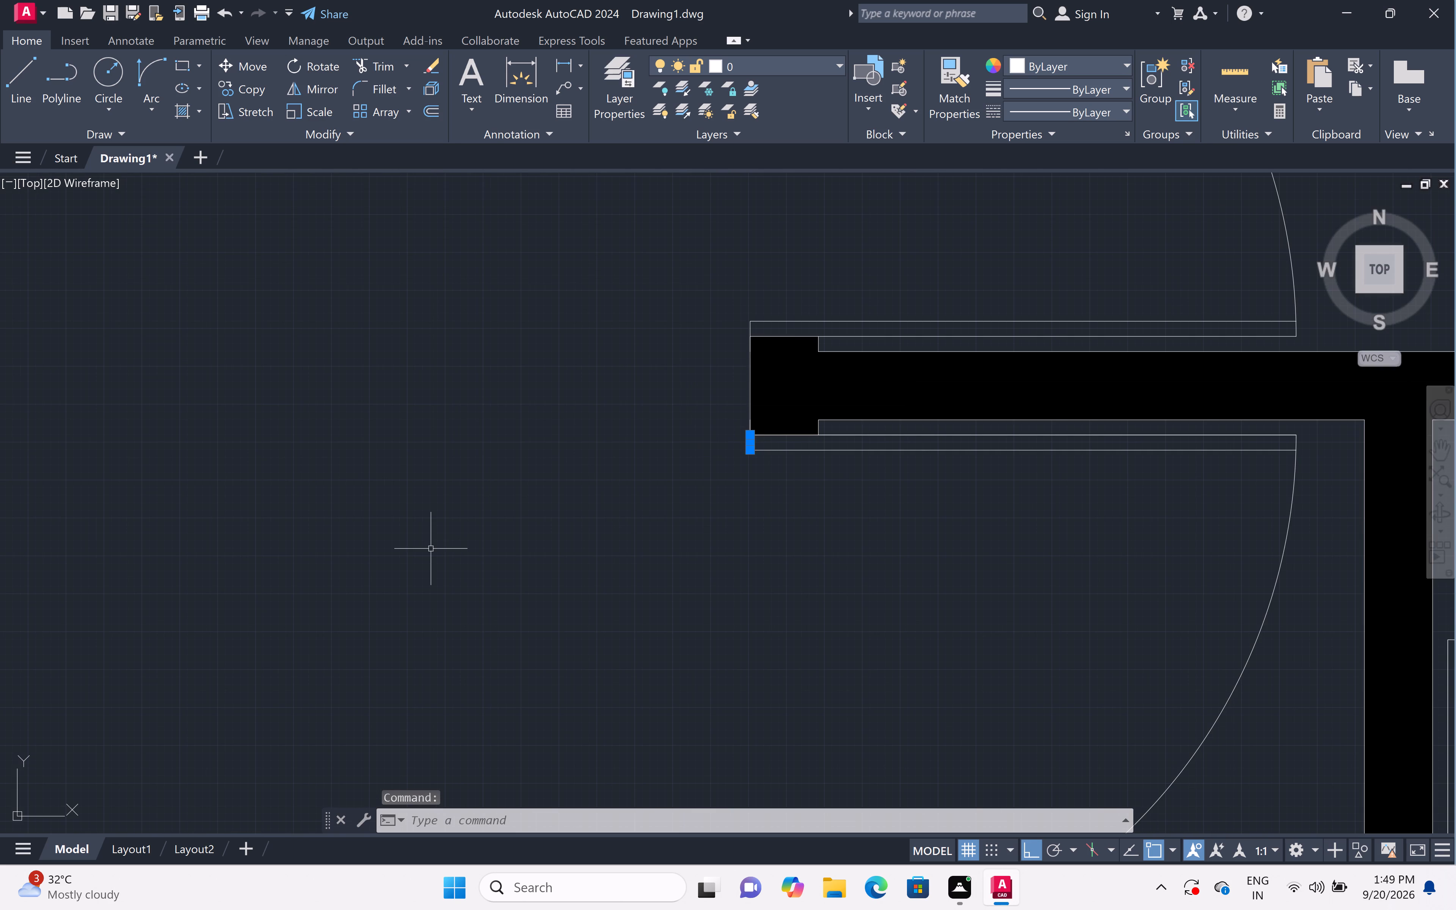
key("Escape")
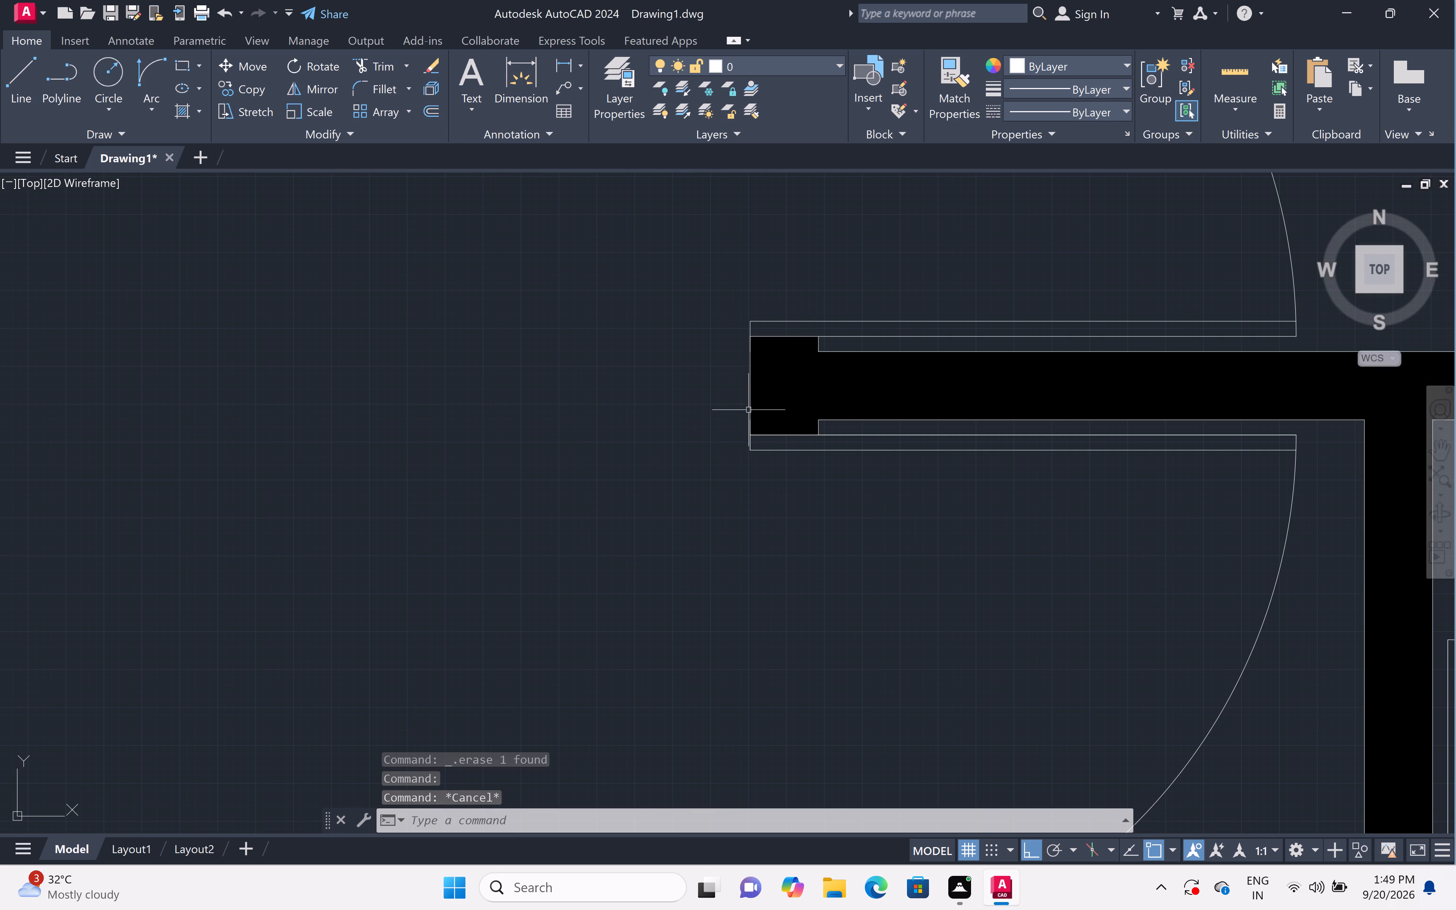
Erase the short overlapping line segments at the upper and lower corners of the hatched wall end between the two facing doors.
scroll(752, 427, "up", 4)
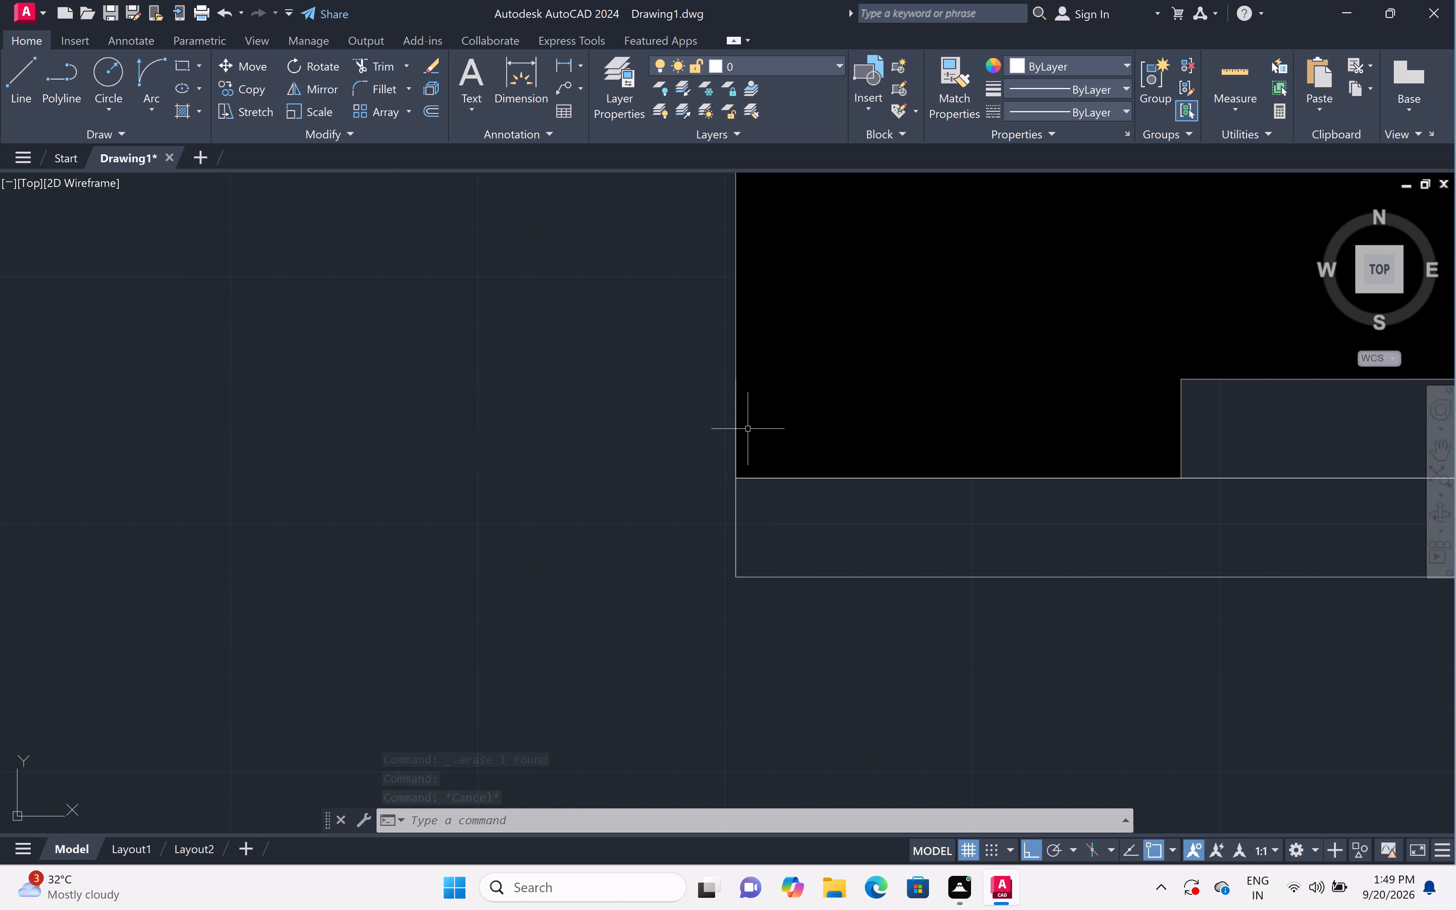
left_click(735, 418)
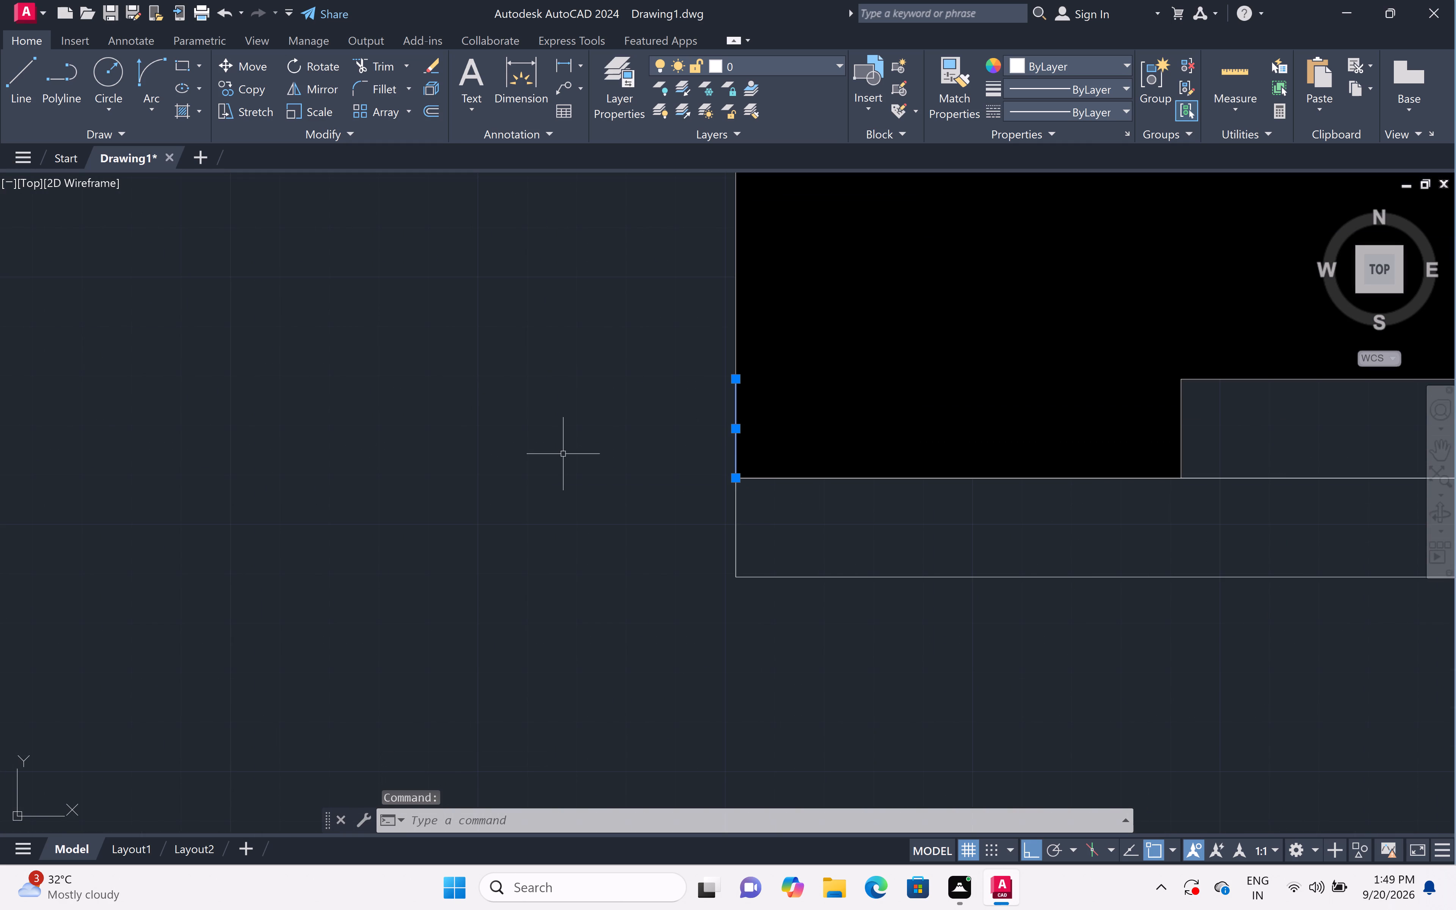
key("Delete")
scroll(582, 460, "down", 6)
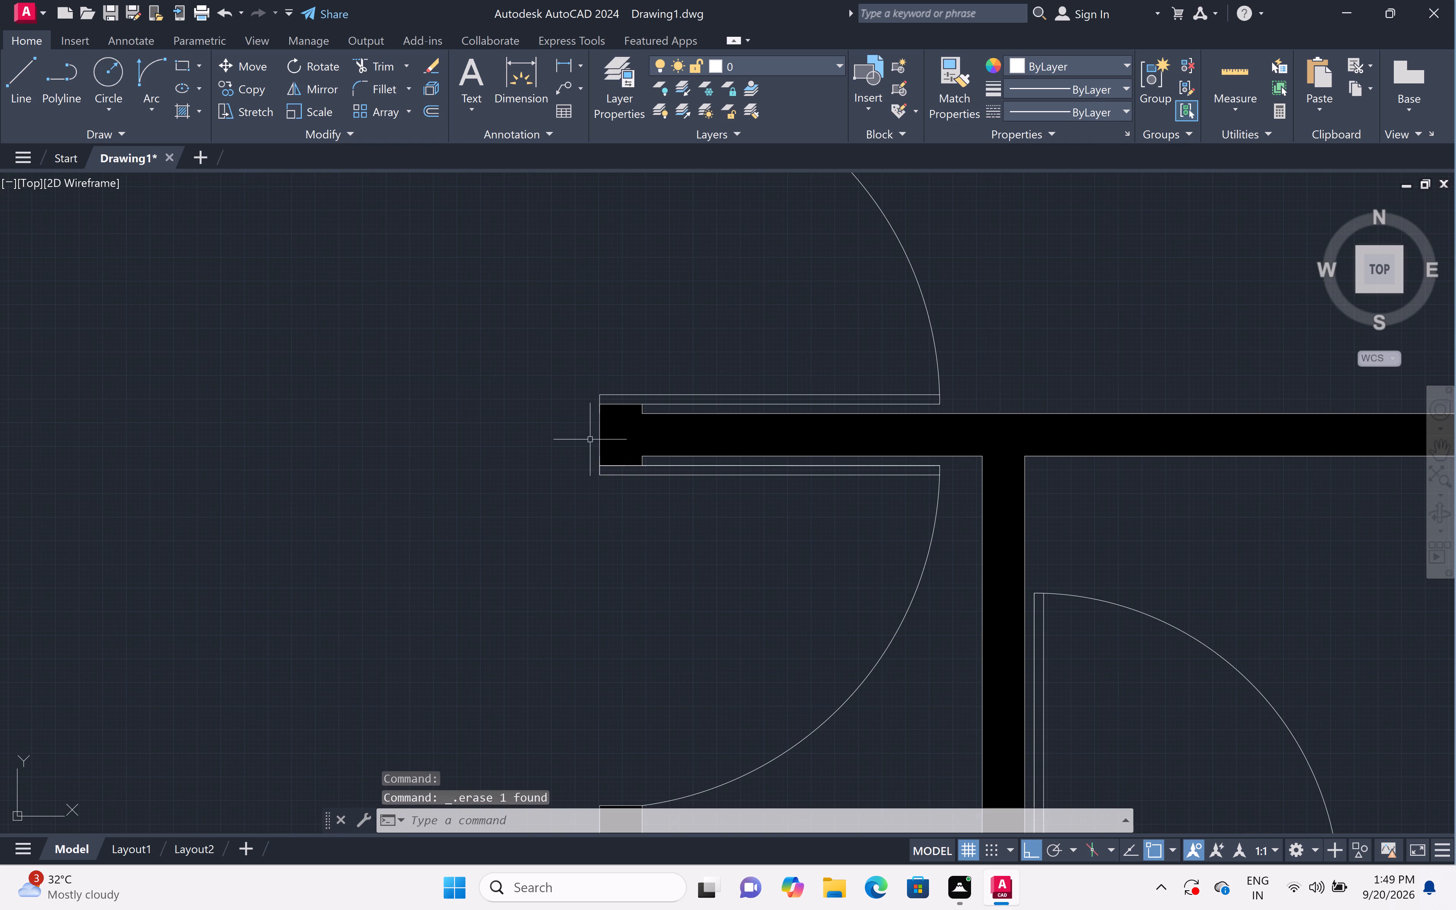
scroll(594, 405, "up", 6)
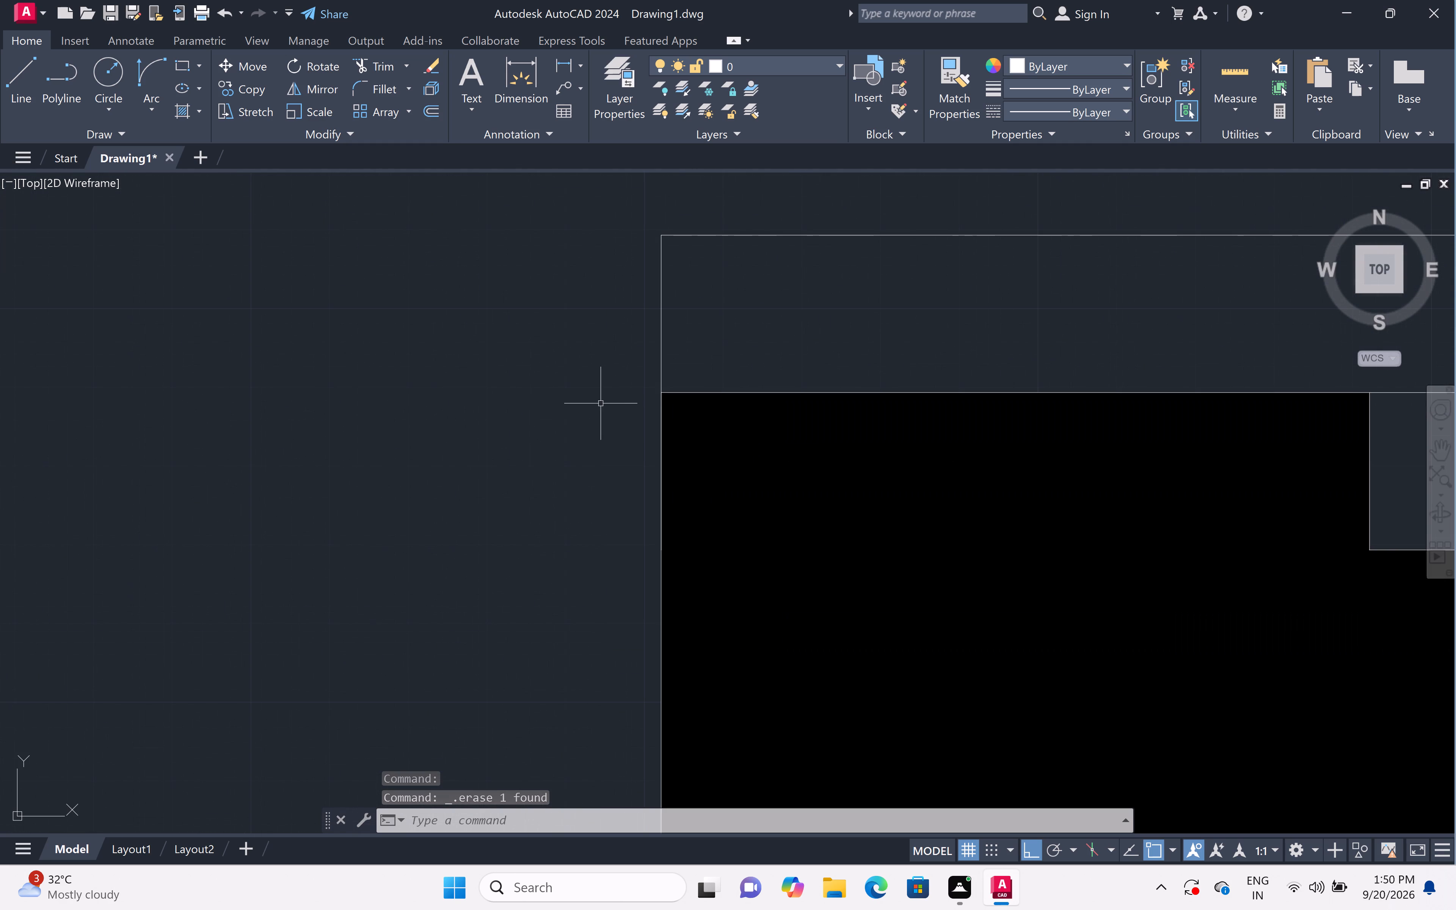
left_click(659, 455)
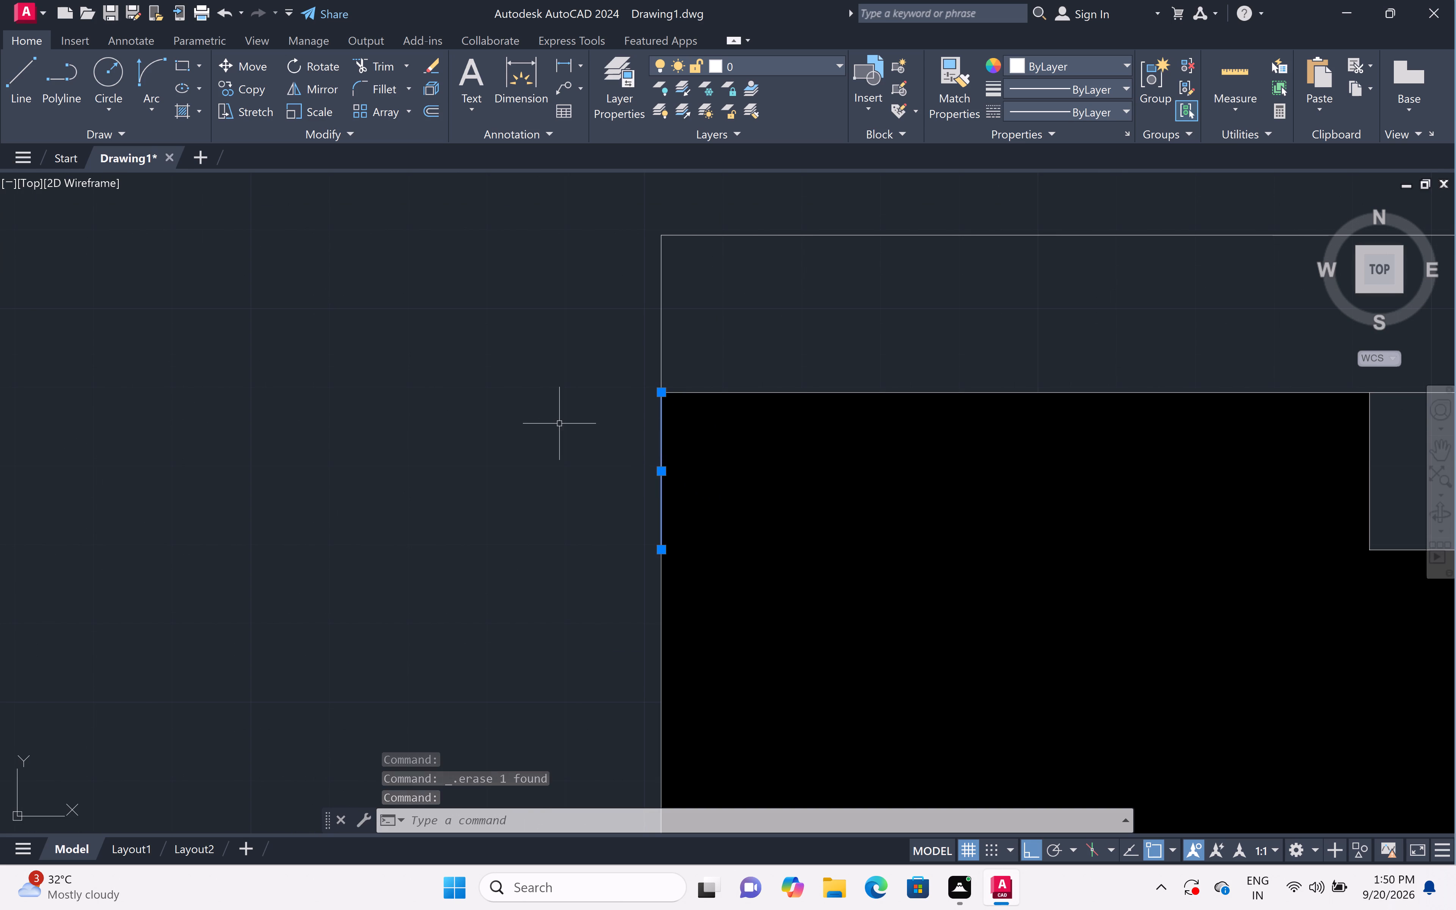
key("Delete")
scroll(563, 424, "down", 5)
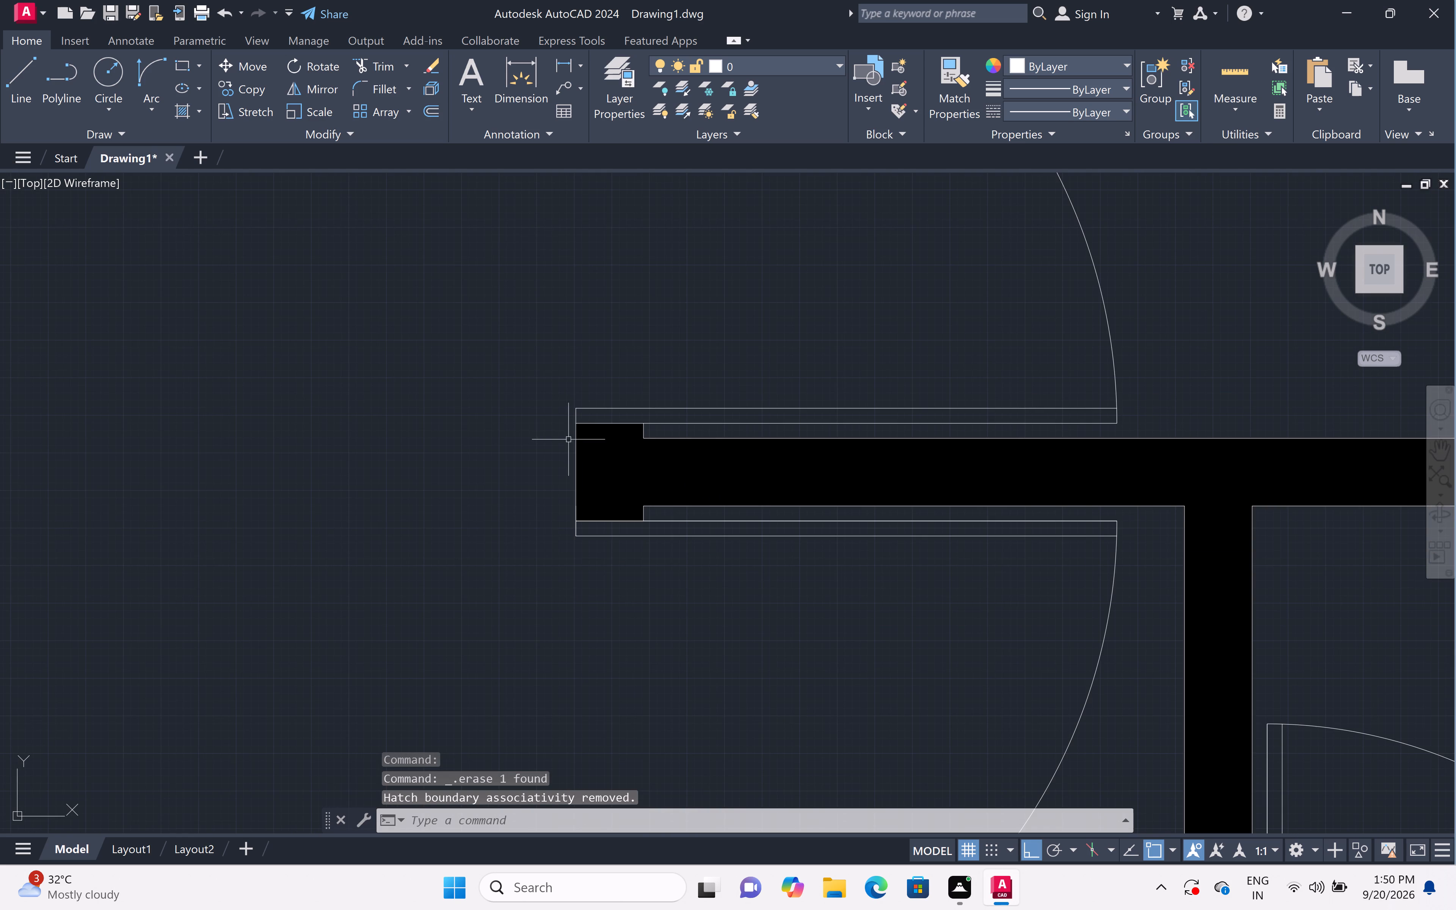
scroll(578, 498, "up", 2)
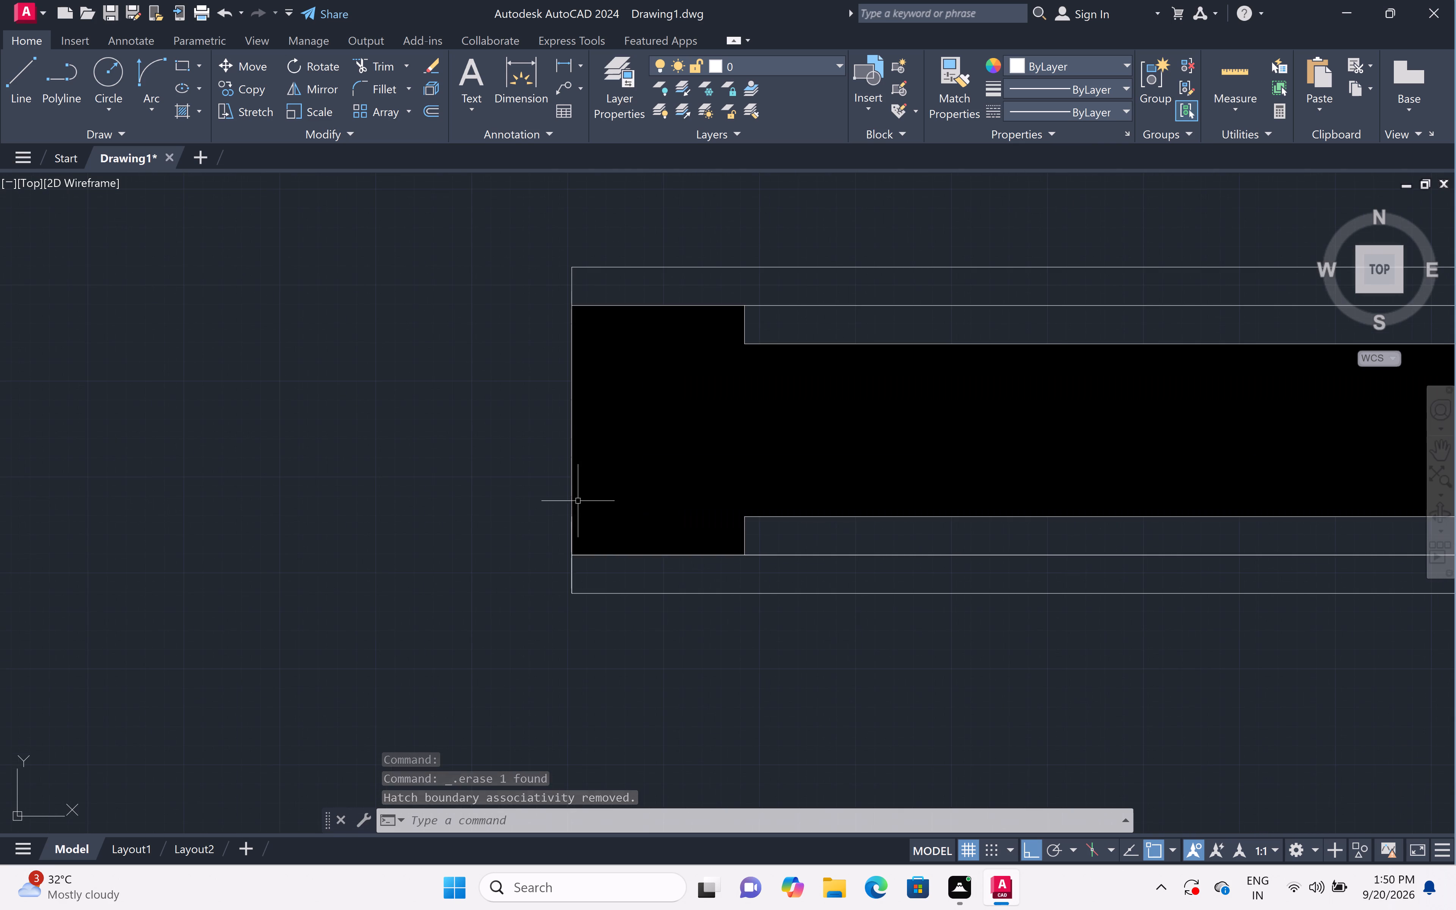
scroll(574, 569, "up", 2)
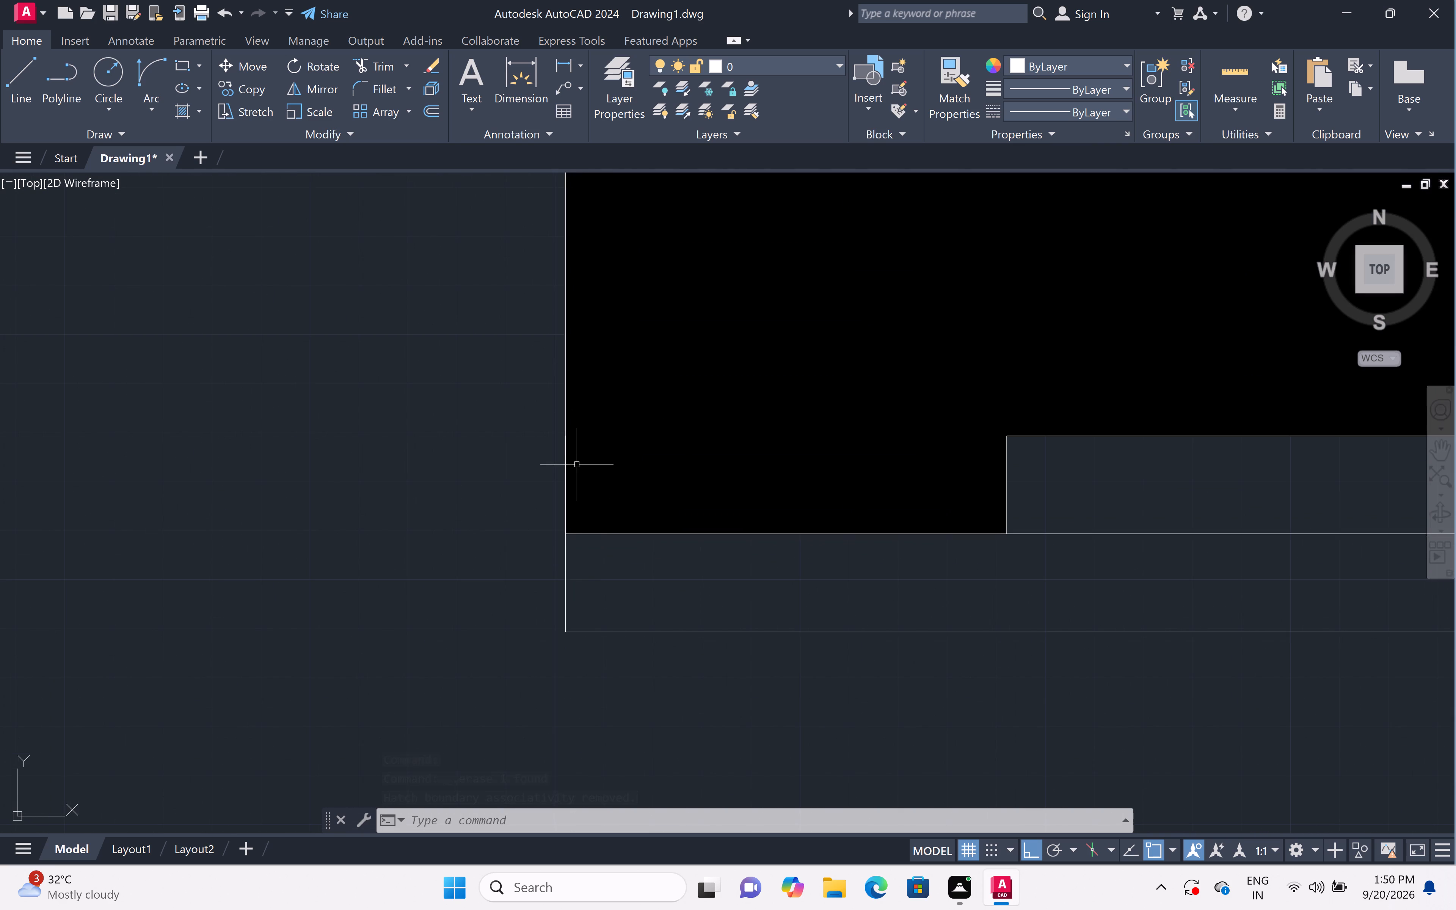
left_click(564, 472)
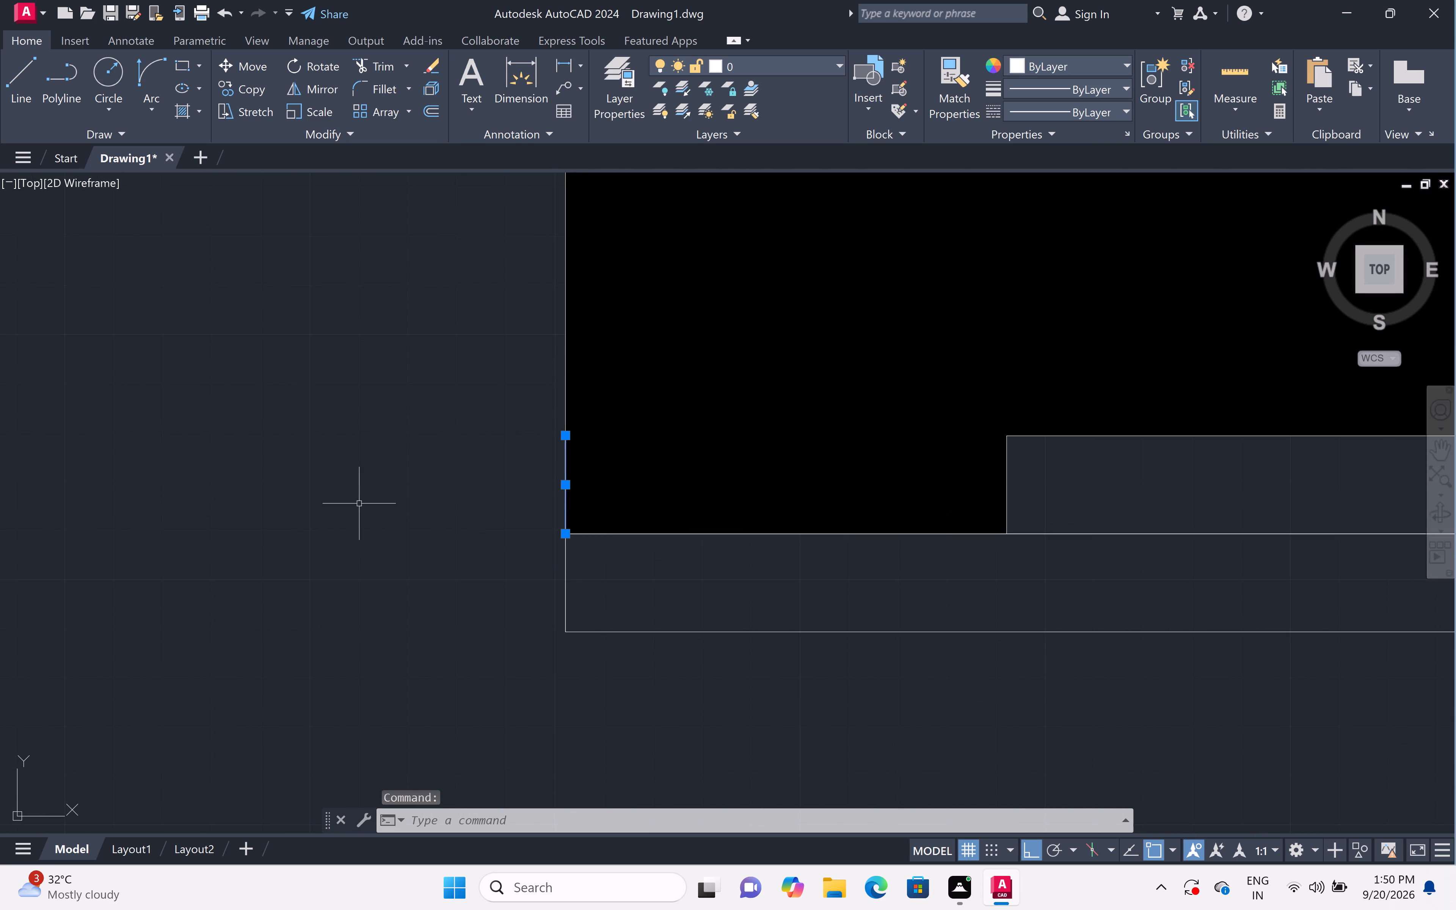
key("Delete")
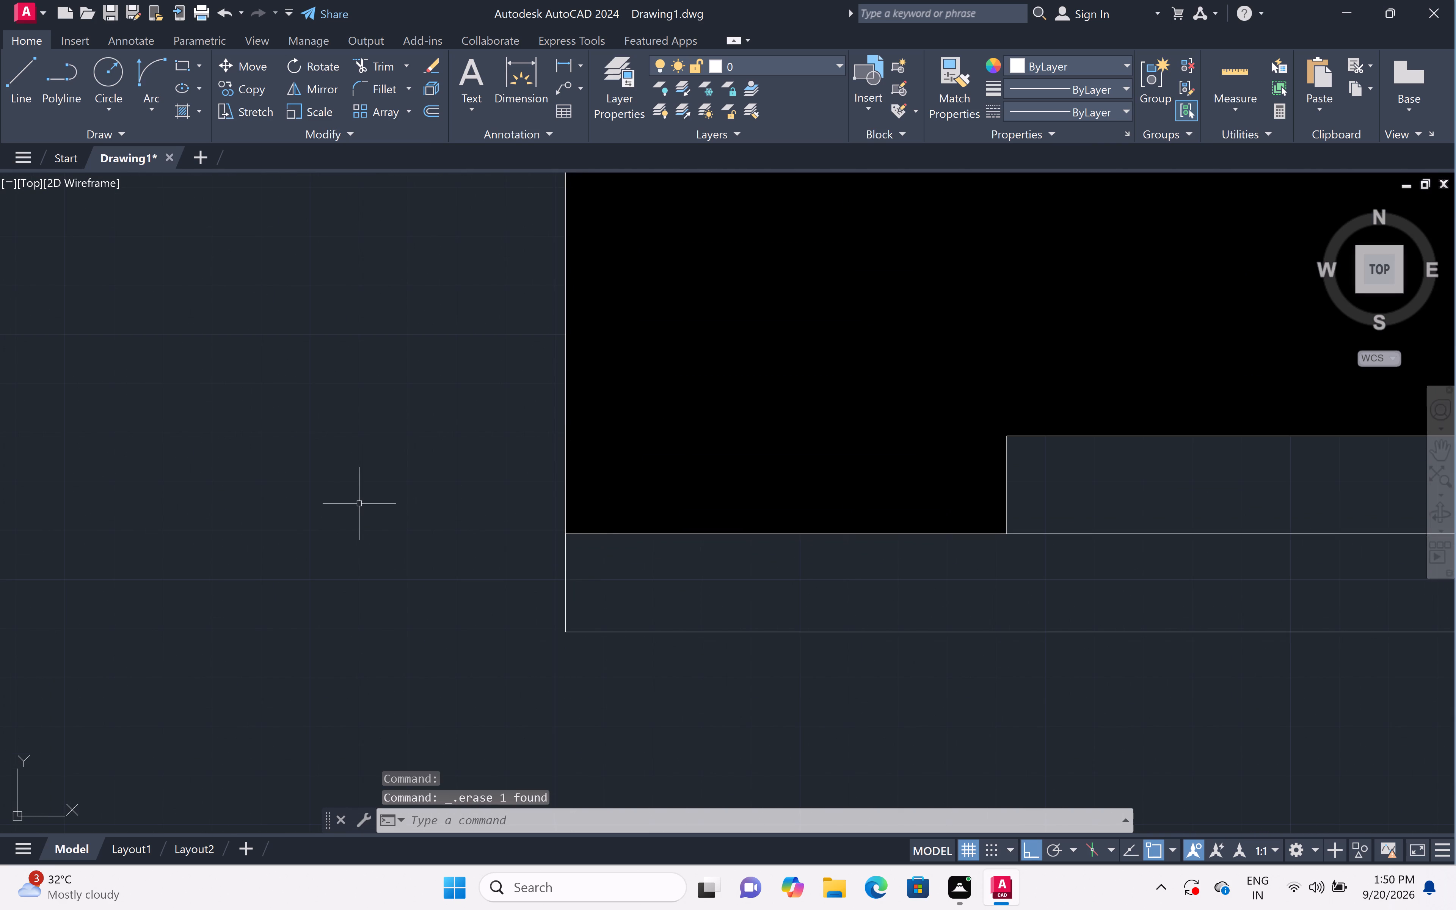
Examine the whole floor plan, including the staircase area, outer walls, windows and door openings, for missing hatch or stray lines.
scroll(359, 504, "down", 8)
middle_click_drag(189, 552, 187, 552)
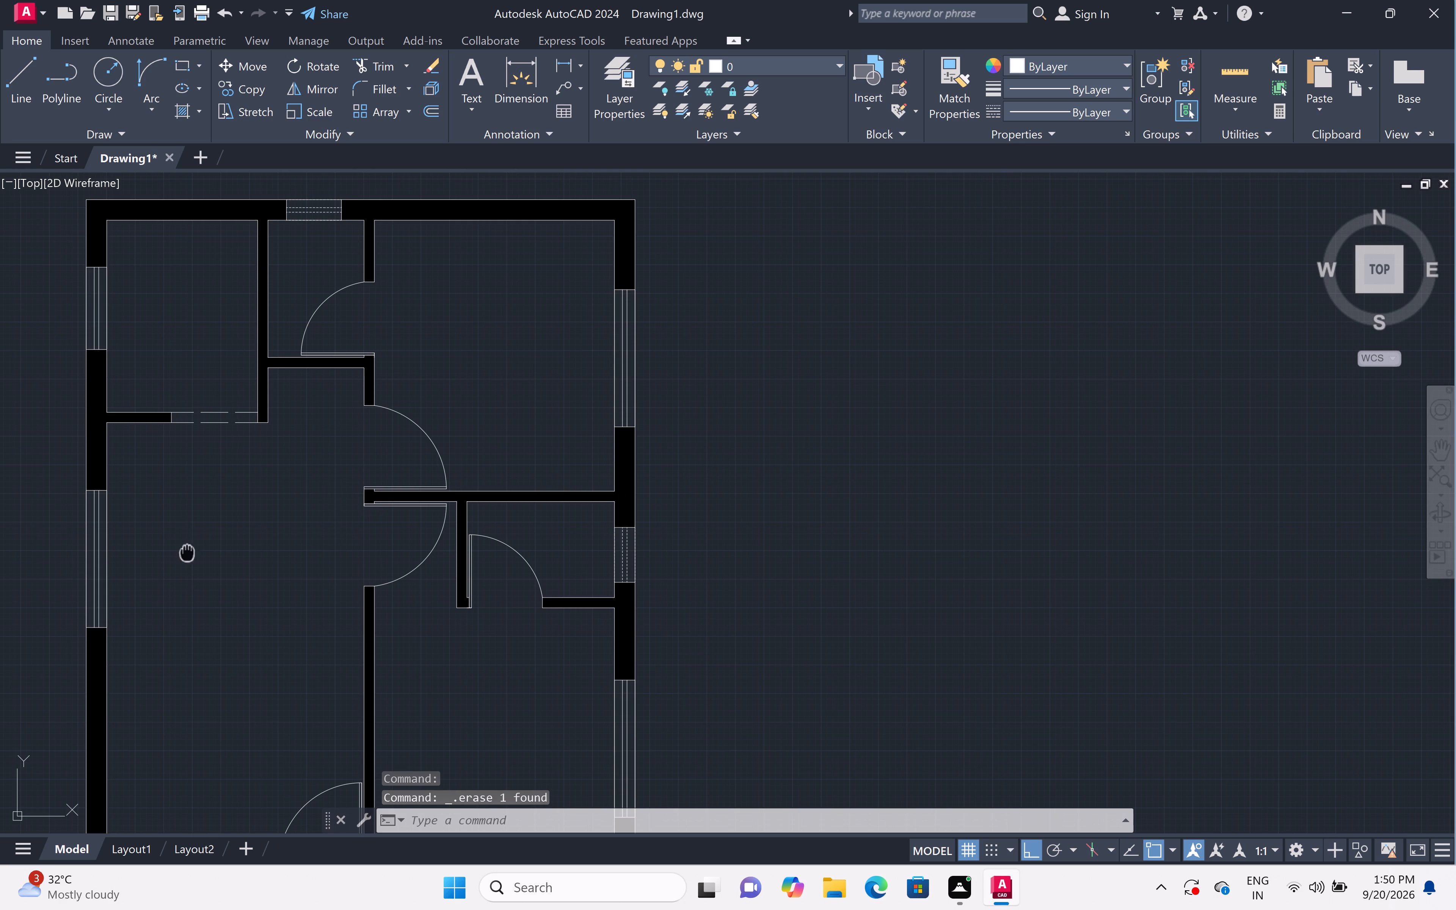
middle_click_drag(187, 552, 520, 562)
scroll(528, 535, "down", 1)
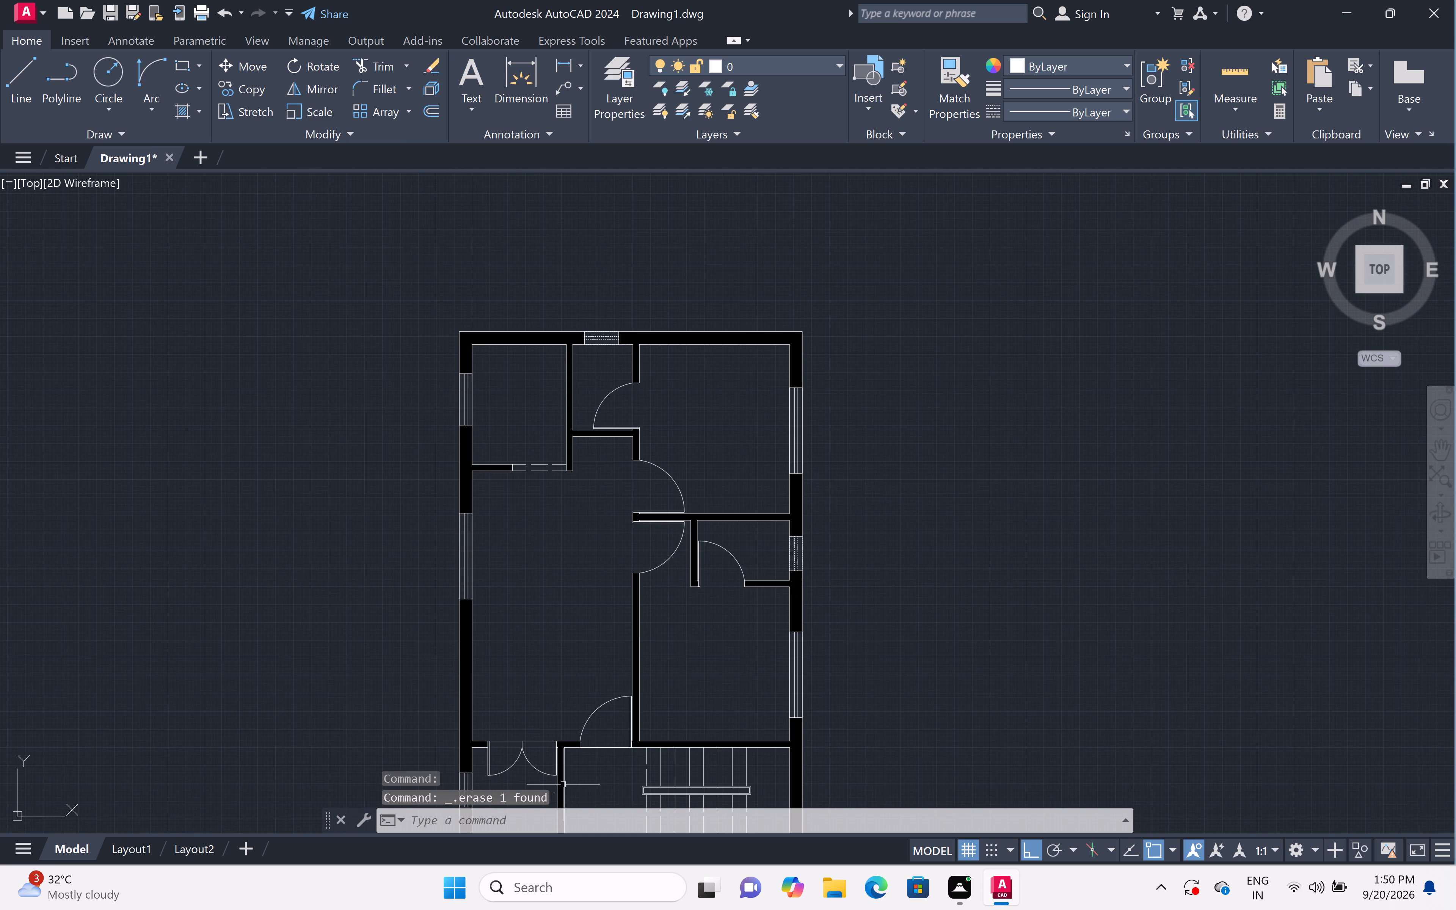
scroll(565, 700, "down", 1)
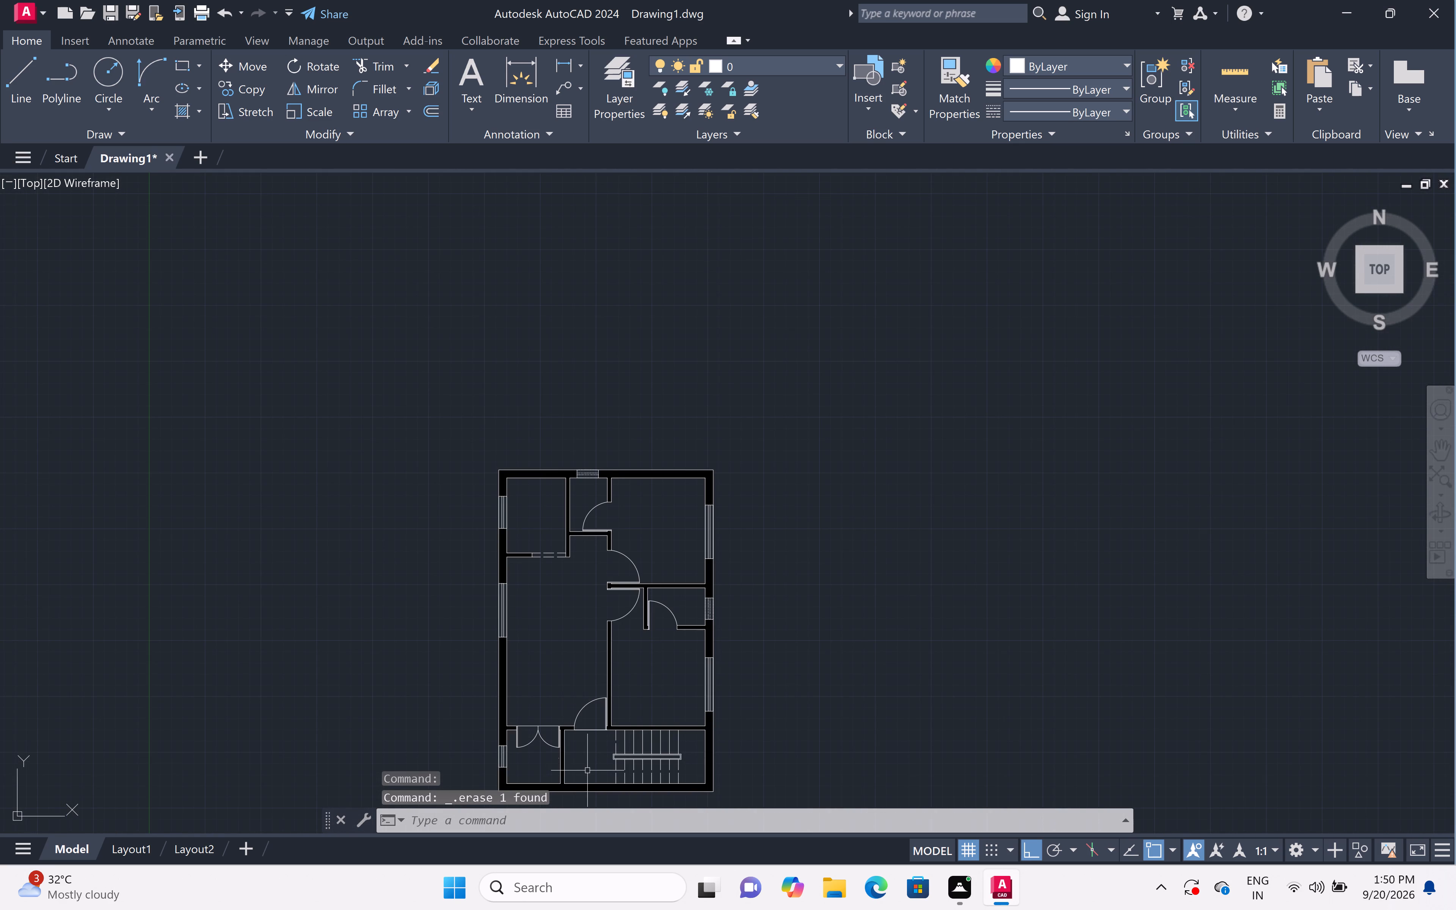
scroll(587, 770, "up", 4)
scroll(591, 740, "down", 4)
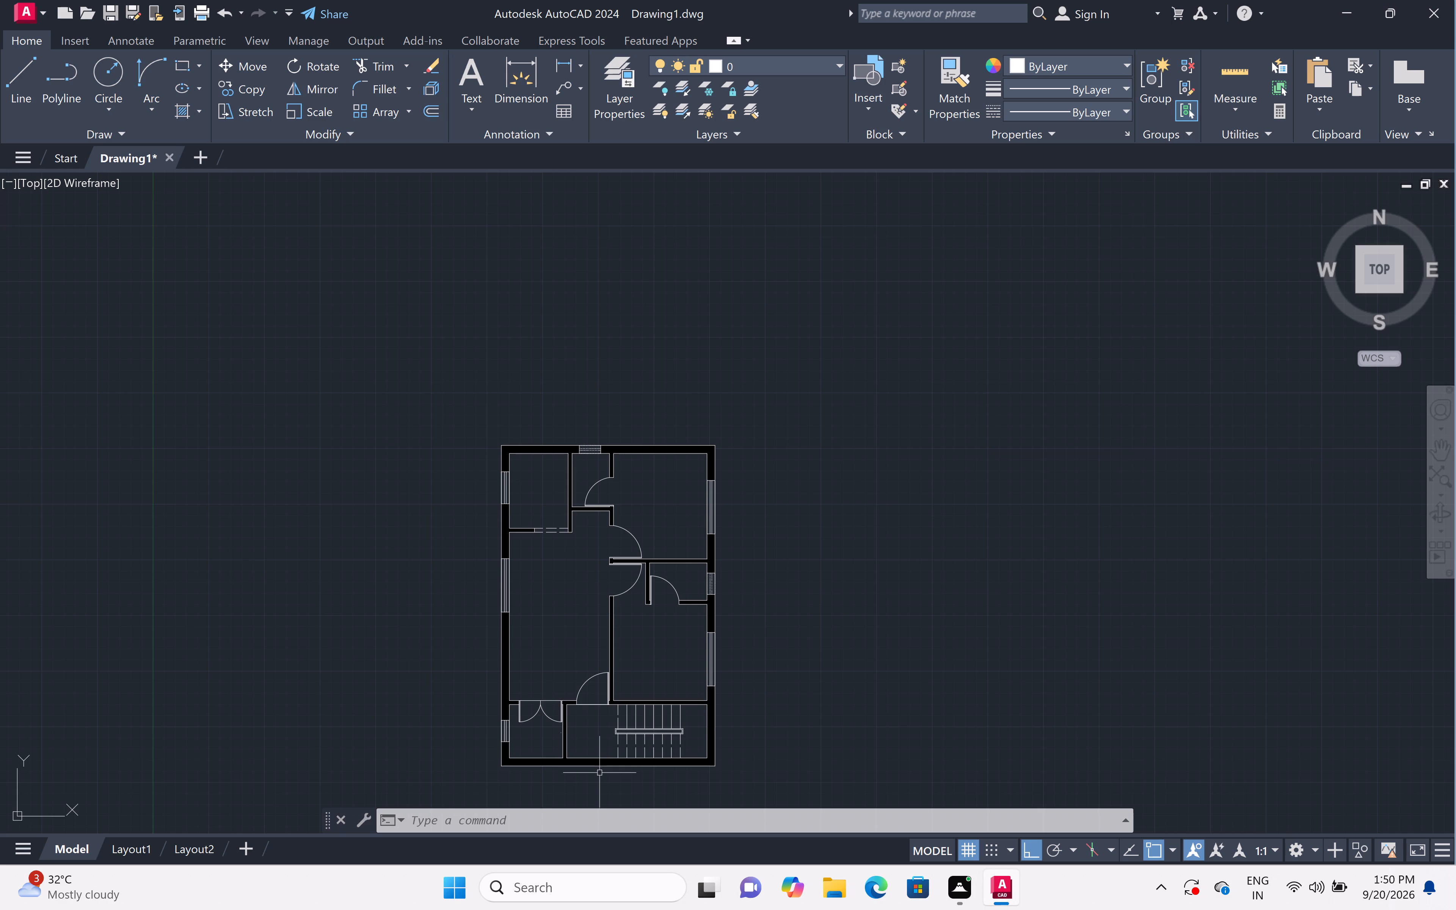
scroll(622, 775, "up", 2)
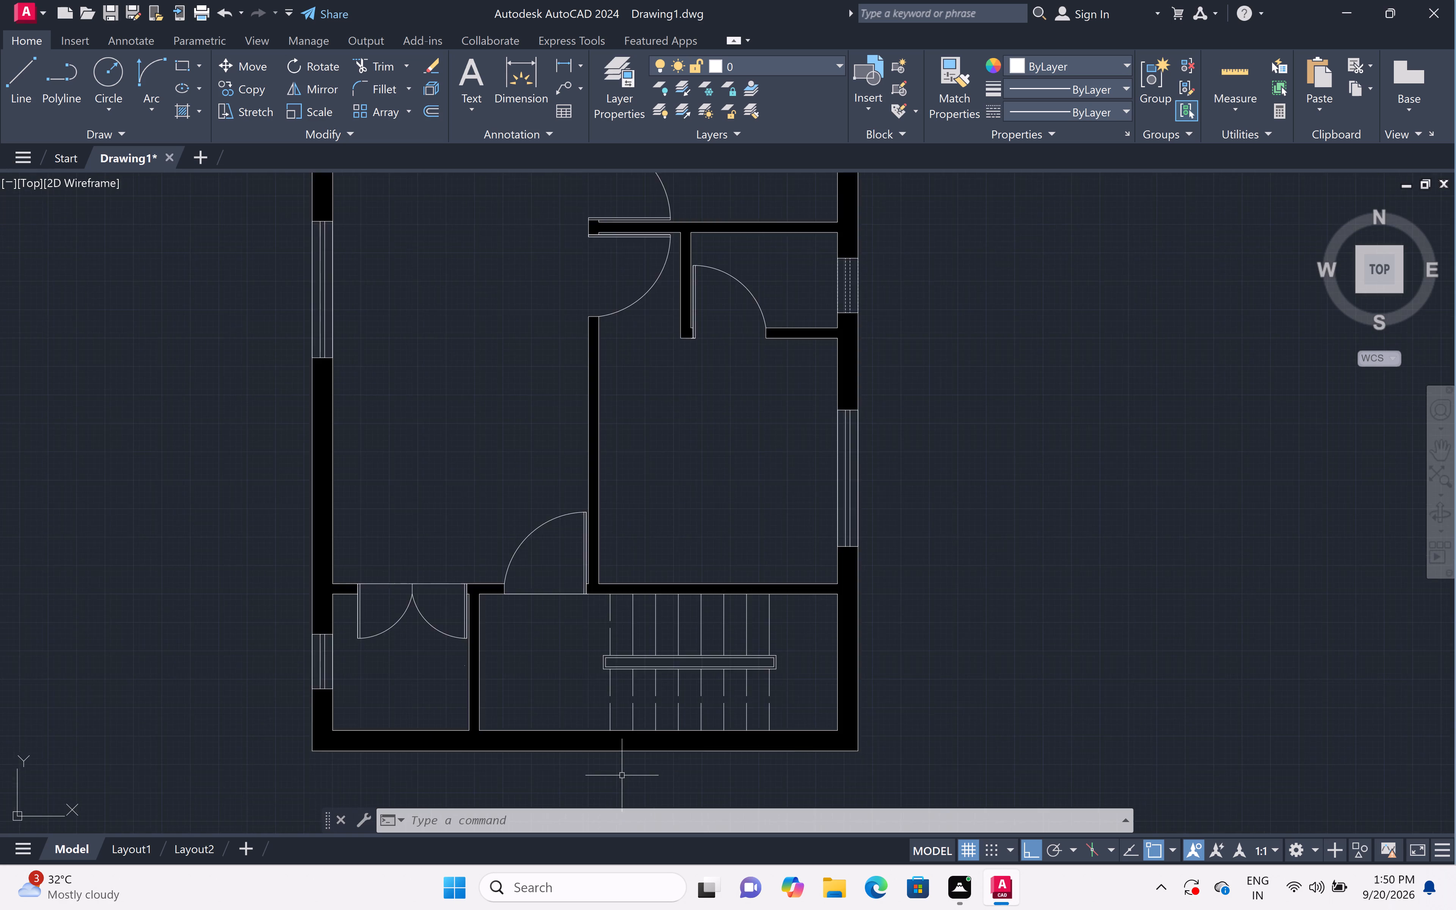
scroll(622, 775, "up", 2)
scroll(622, 775, "down", 3)
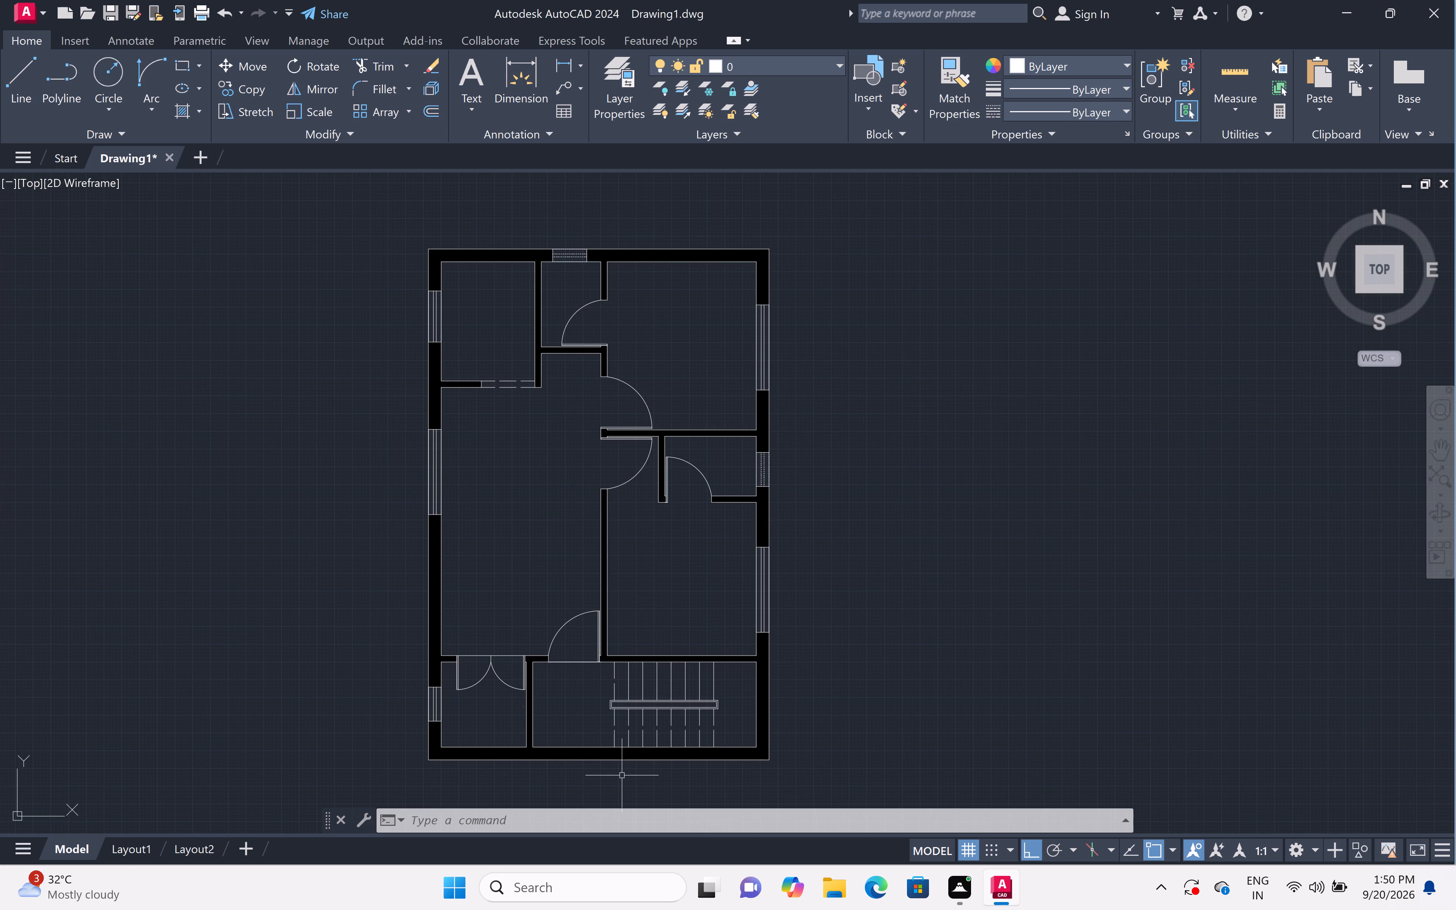
scroll(622, 775, "up", 2)
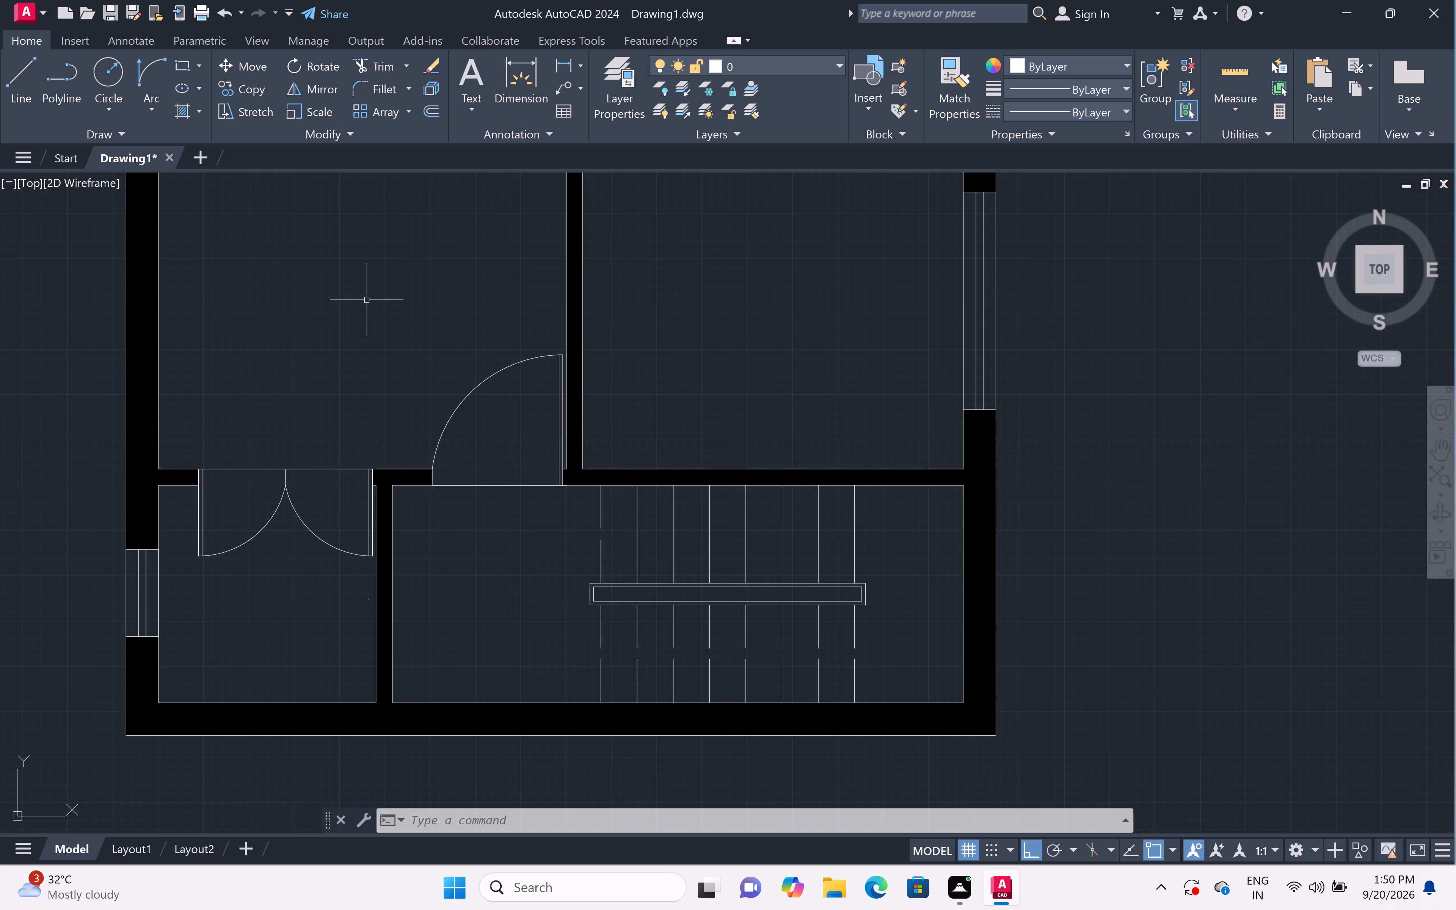
scroll(528, 298, "down", 1)
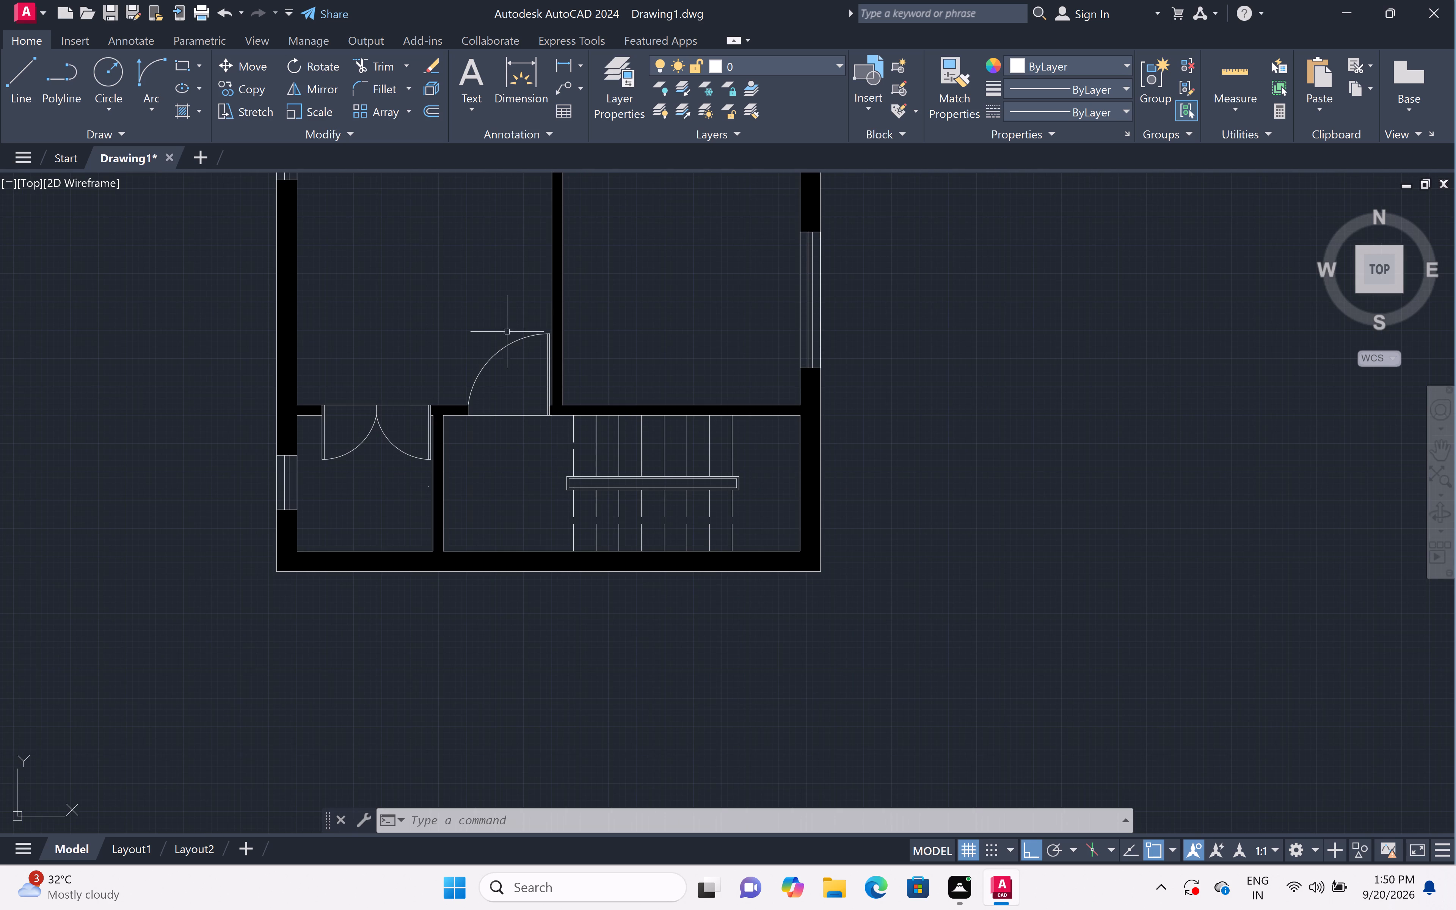
scroll(466, 339, "down", 1)
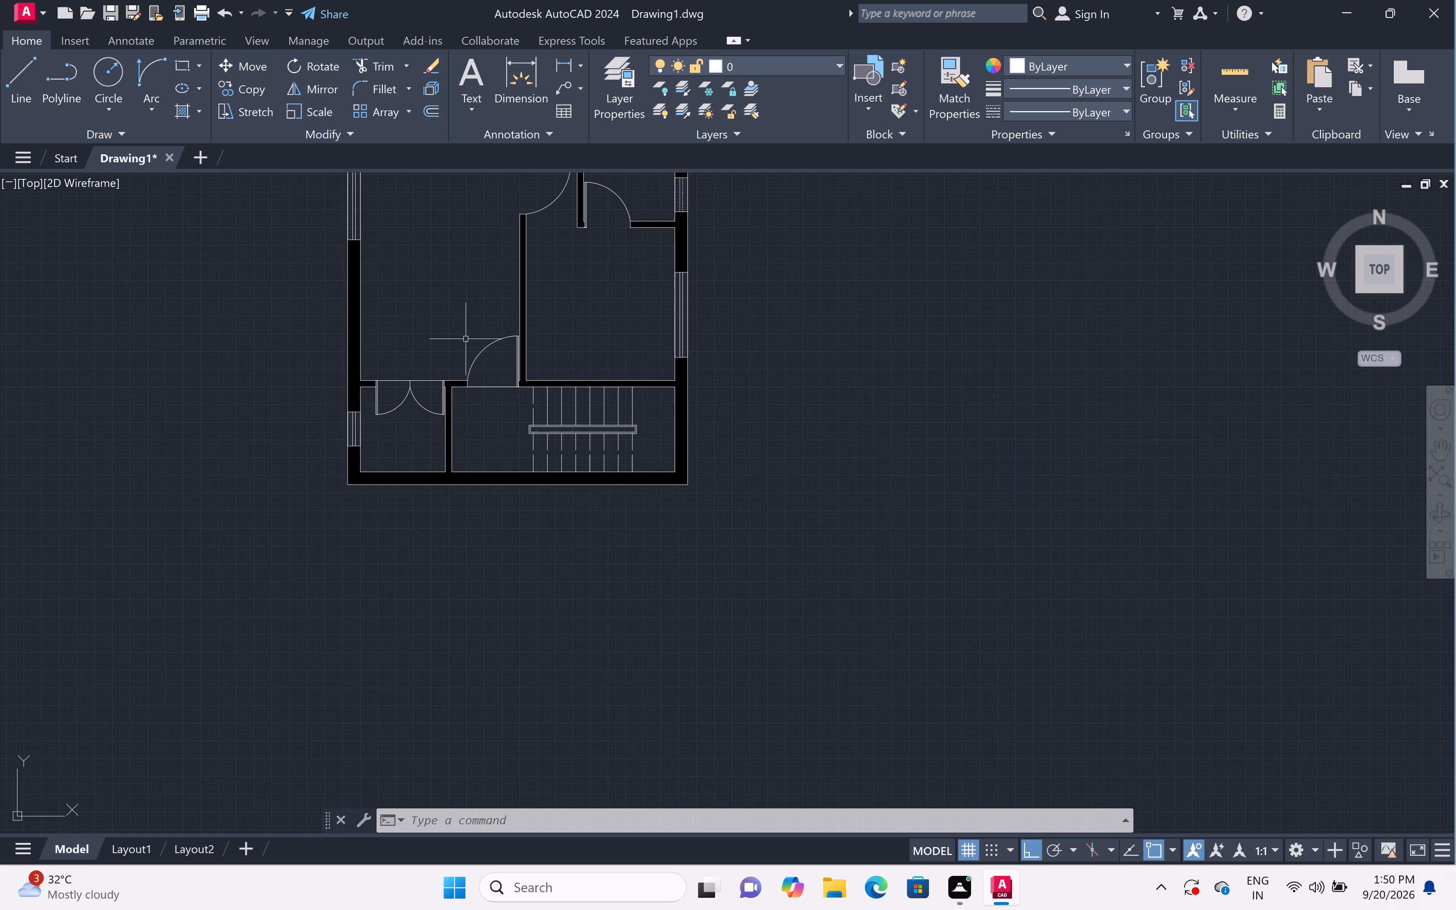
scroll(466, 339, "down", 2)
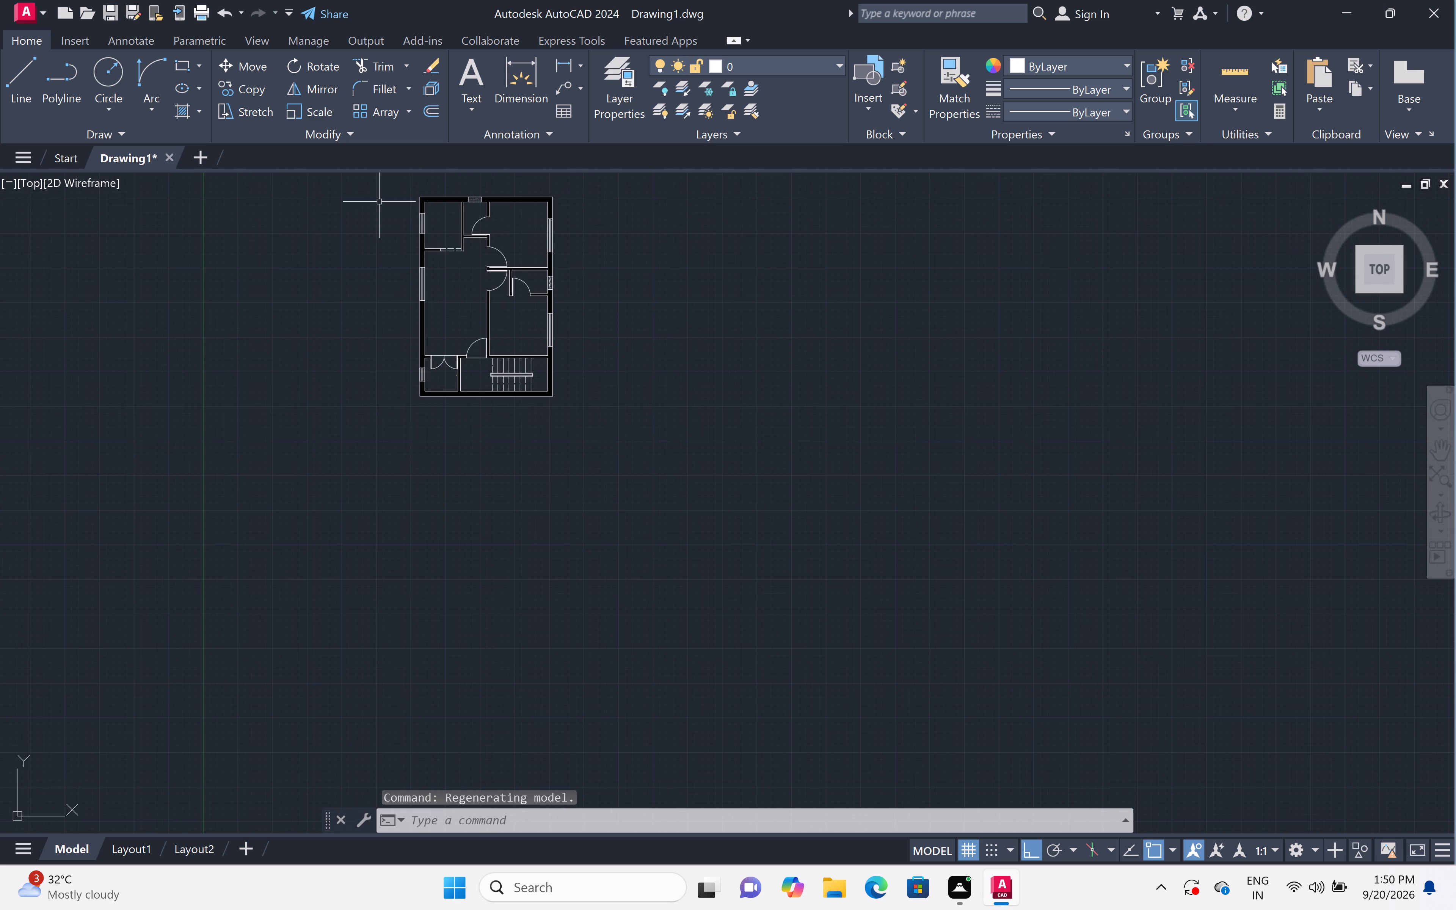
scroll(384, 186, "up", 5)
scroll(384, 188, "down", 1)
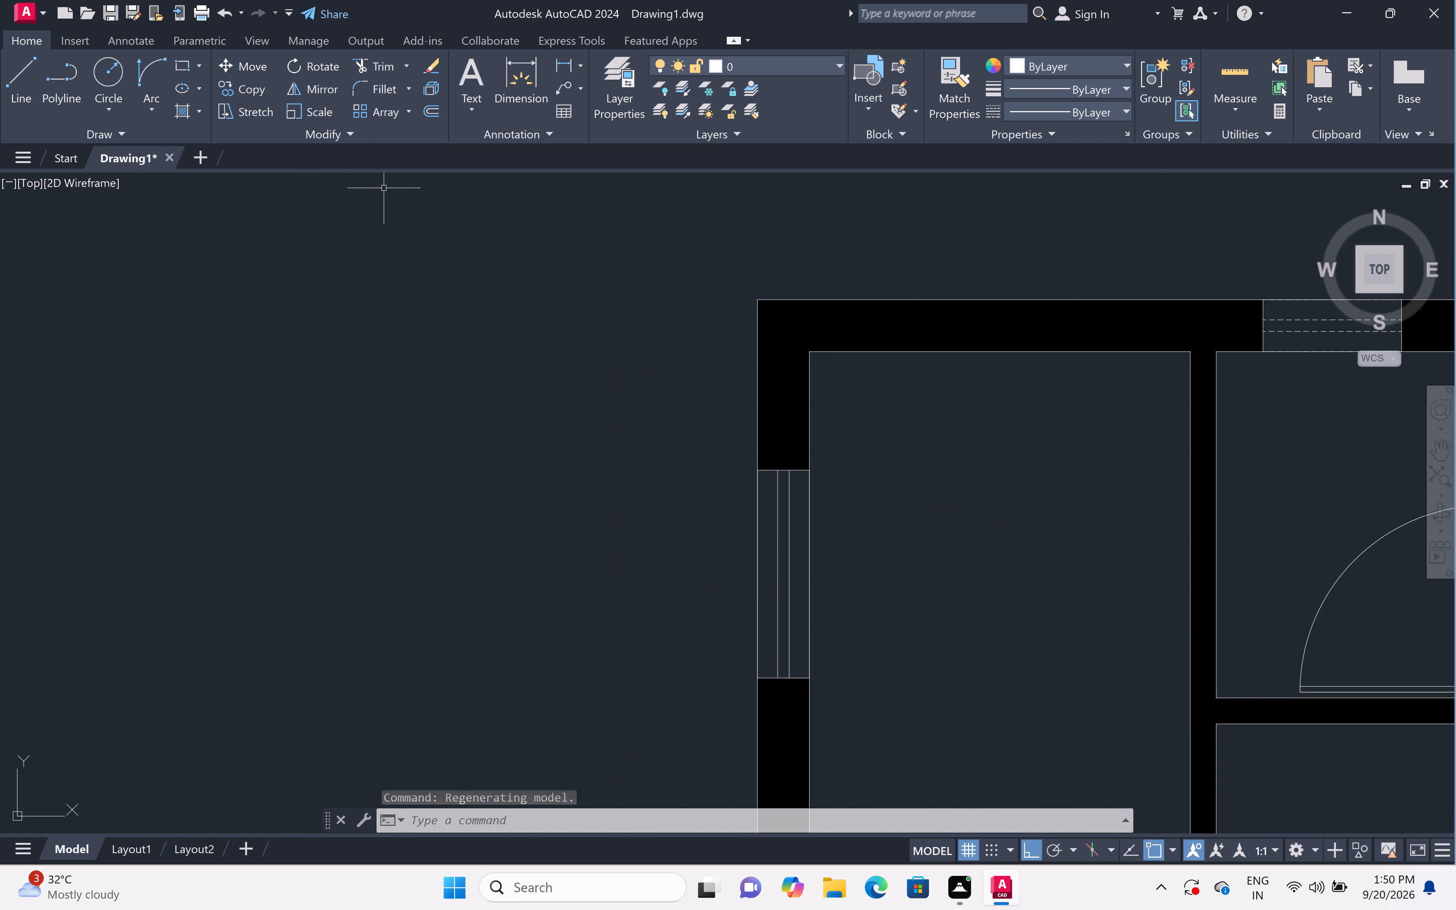
scroll(384, 188, "down", 1)
scroll(593, 444, "down", 2)
scroll(592, 444, "up", 2)
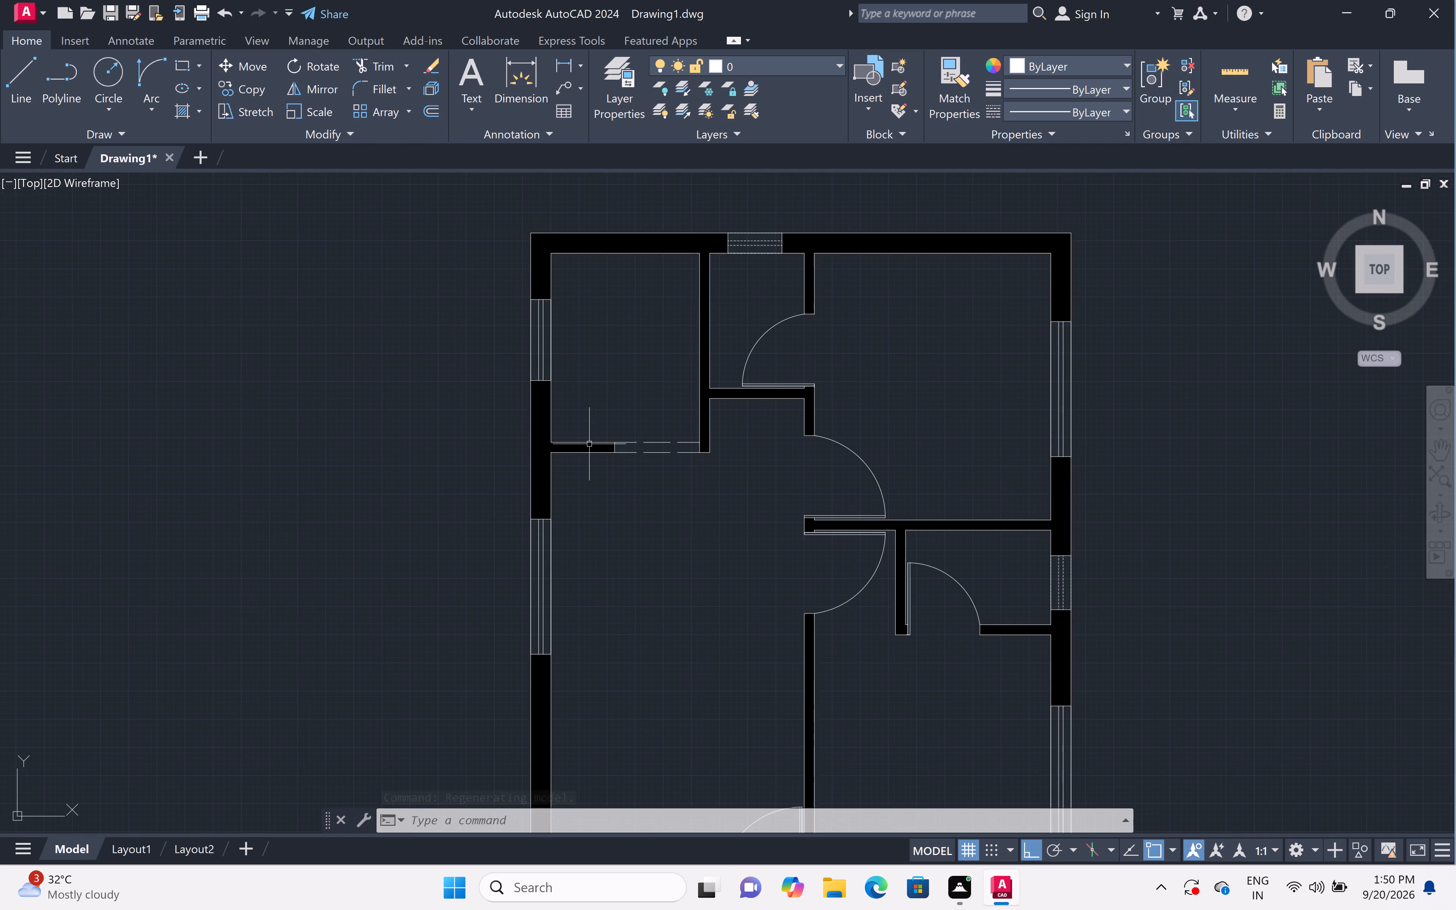
Examine the upper and middle rooms, interior doors, wall ends and outer windows of the plan for remaining drafting errors.
scroll(703, 440, "up", 2)
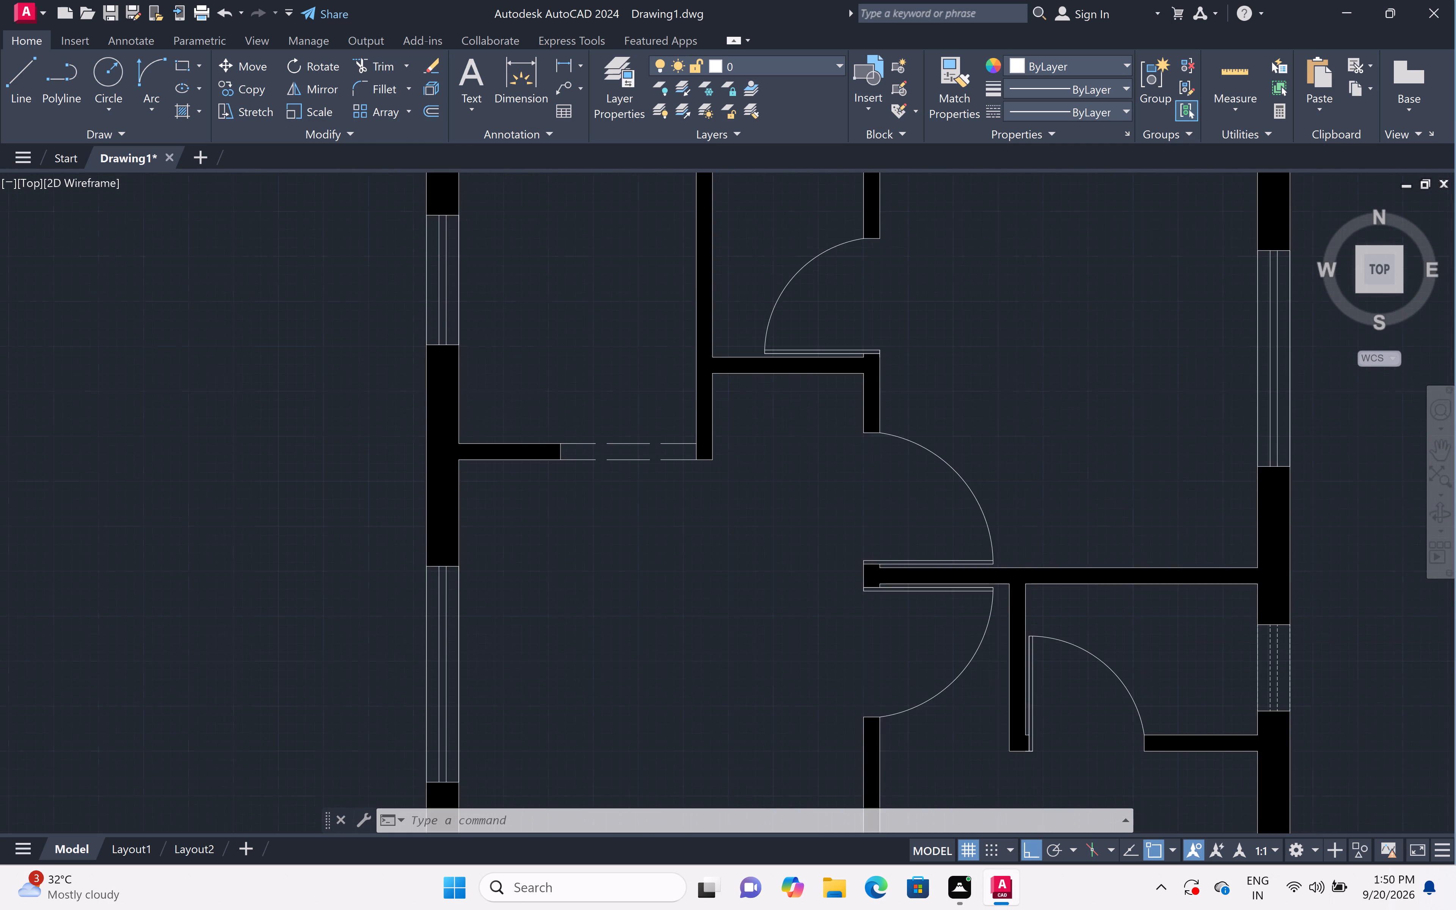
scroll(703, 441, "down", 3)
scroll(661, 631, "up", 3)
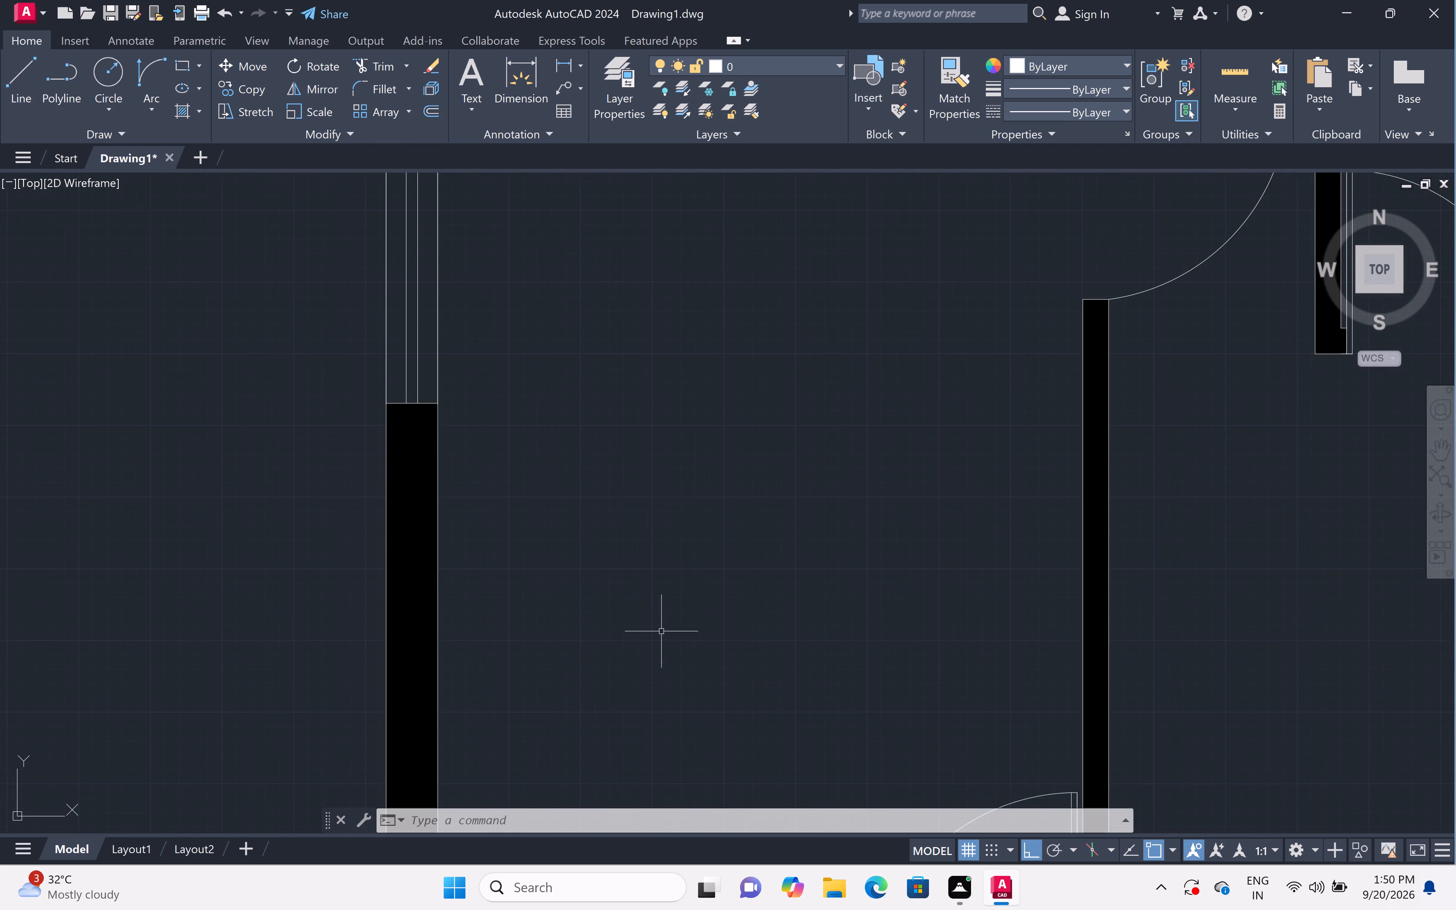
scroll(661, 631, "down", 4)
scroll(668, 593, "up", 1)
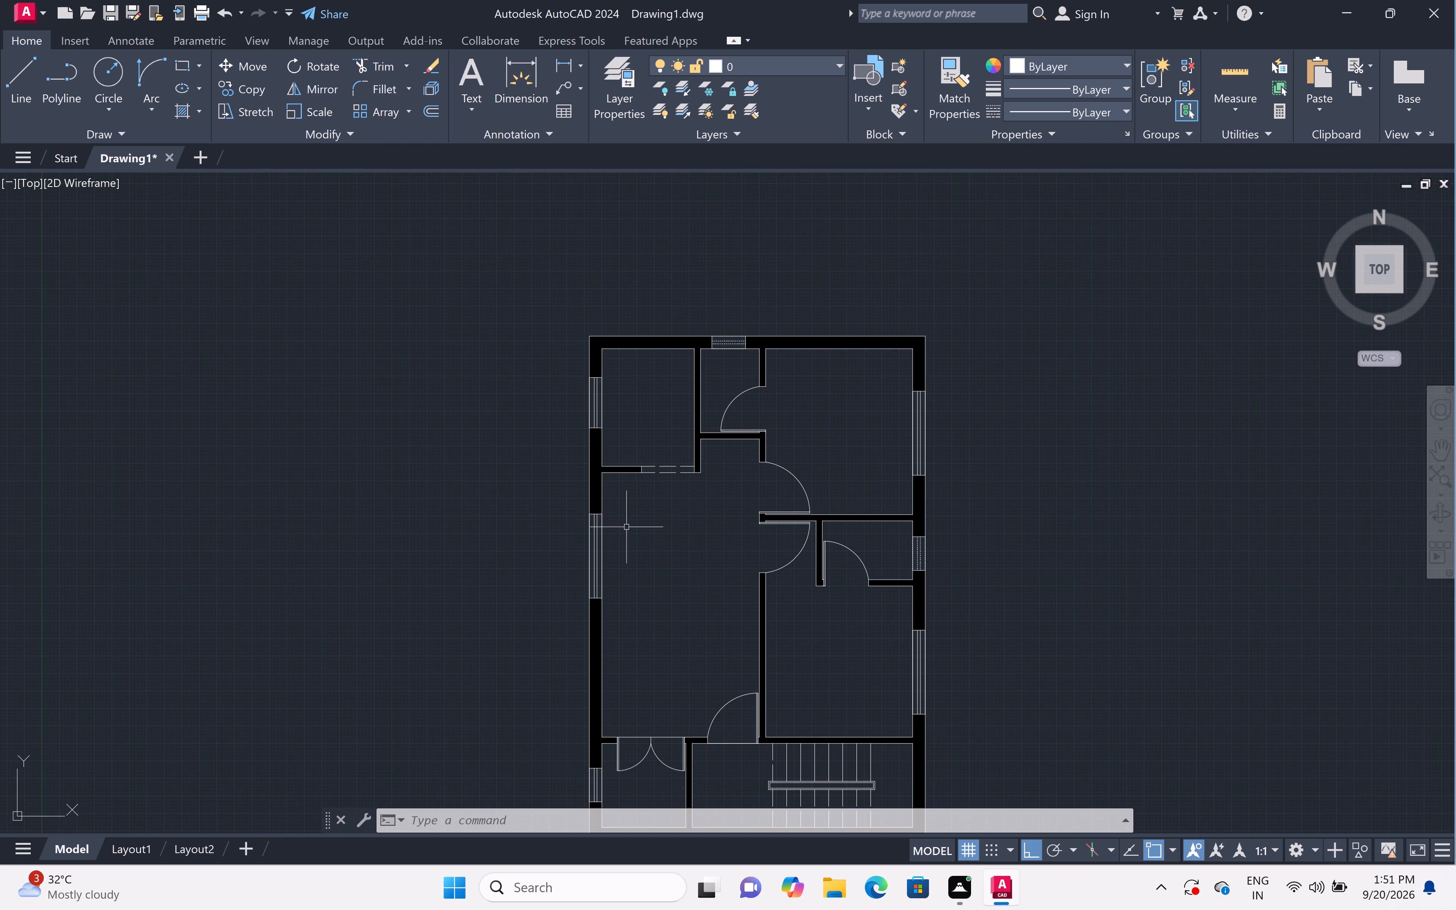
scroll(684, 385, "up", 3)
scroll(682, 387, "down", 3)
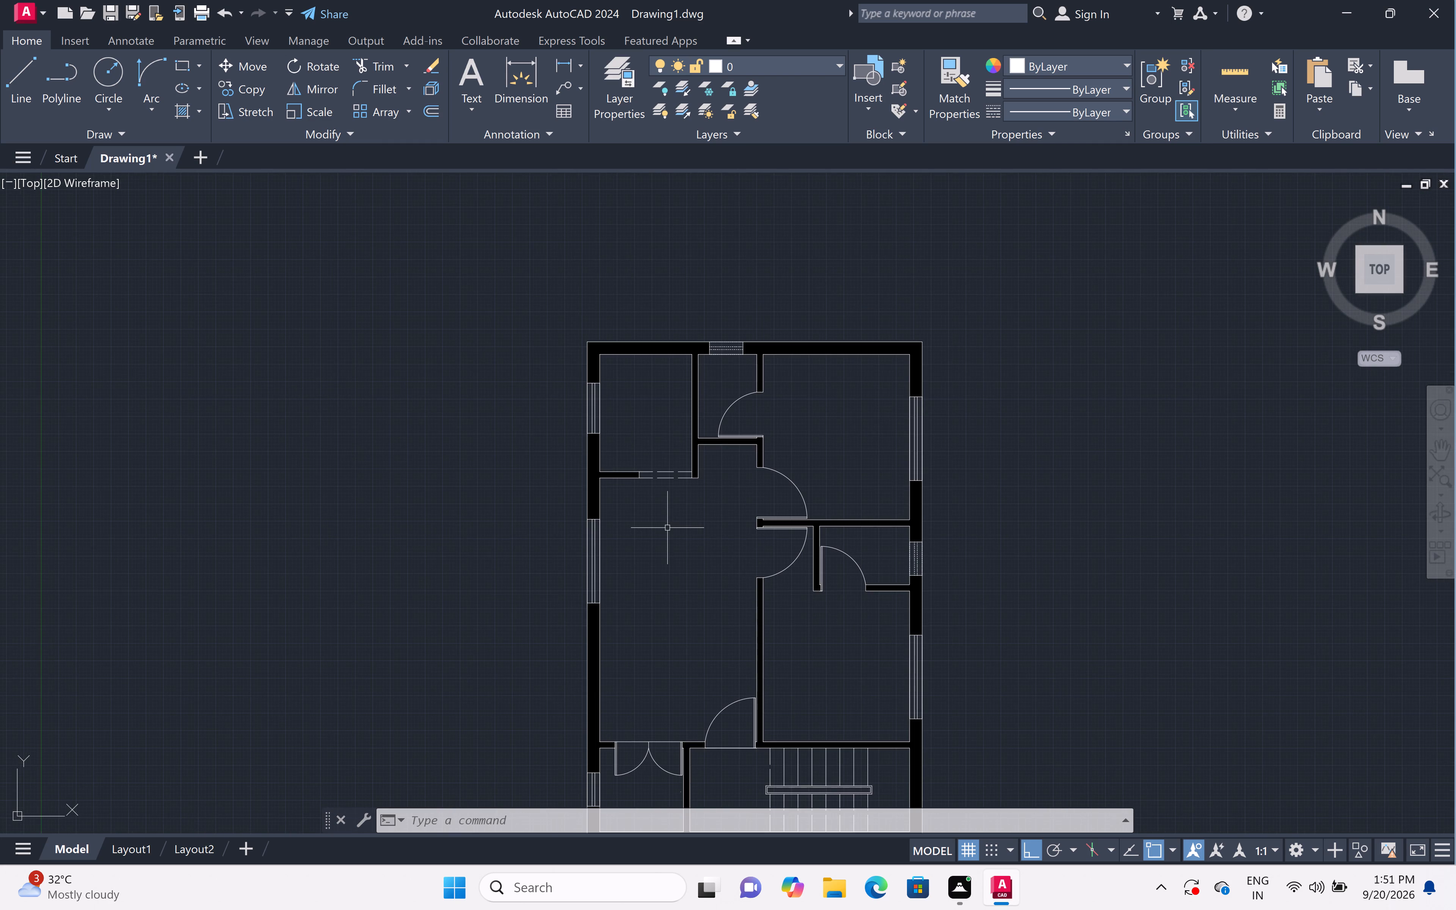
scroll(666, 527, "up", 3)
scroll(673, 516, "down", 1)
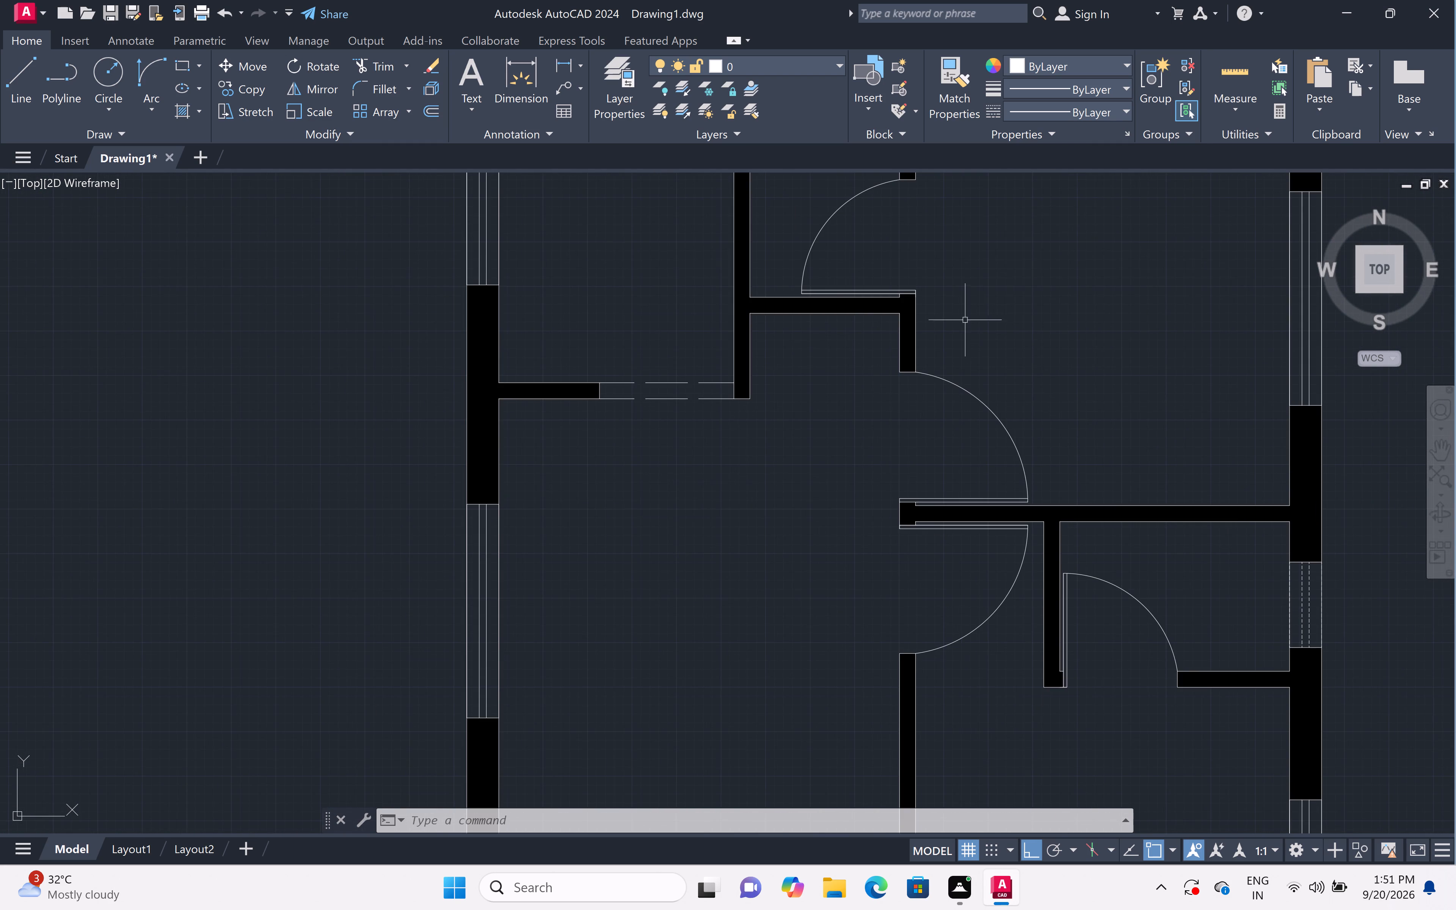
scroll(978, 312, "down", 1)
scroll(971, 359, "up", 3)
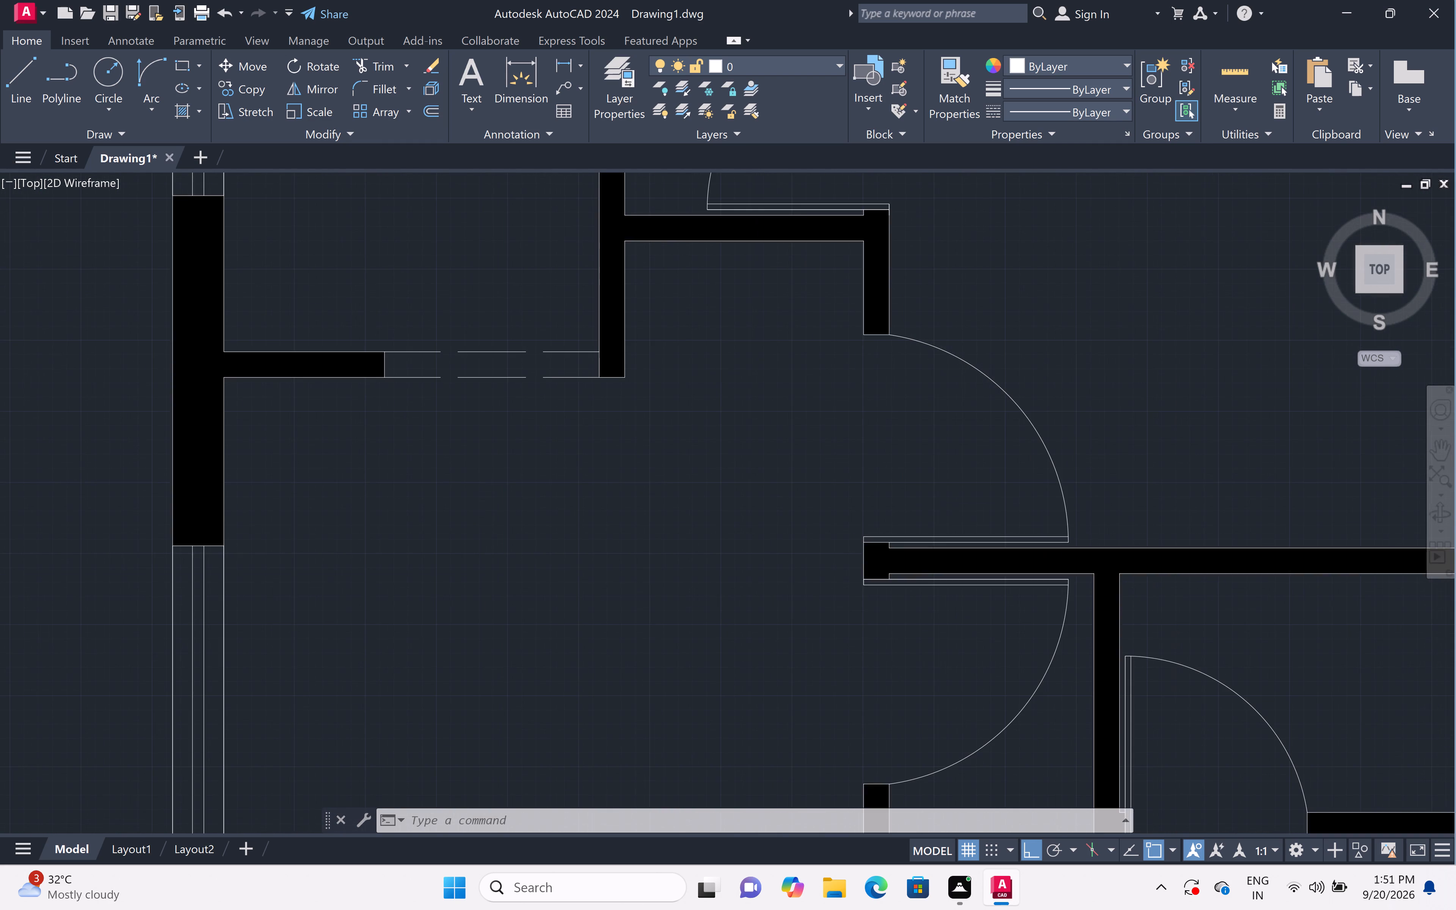
scroll(970, 359, "down", 5)
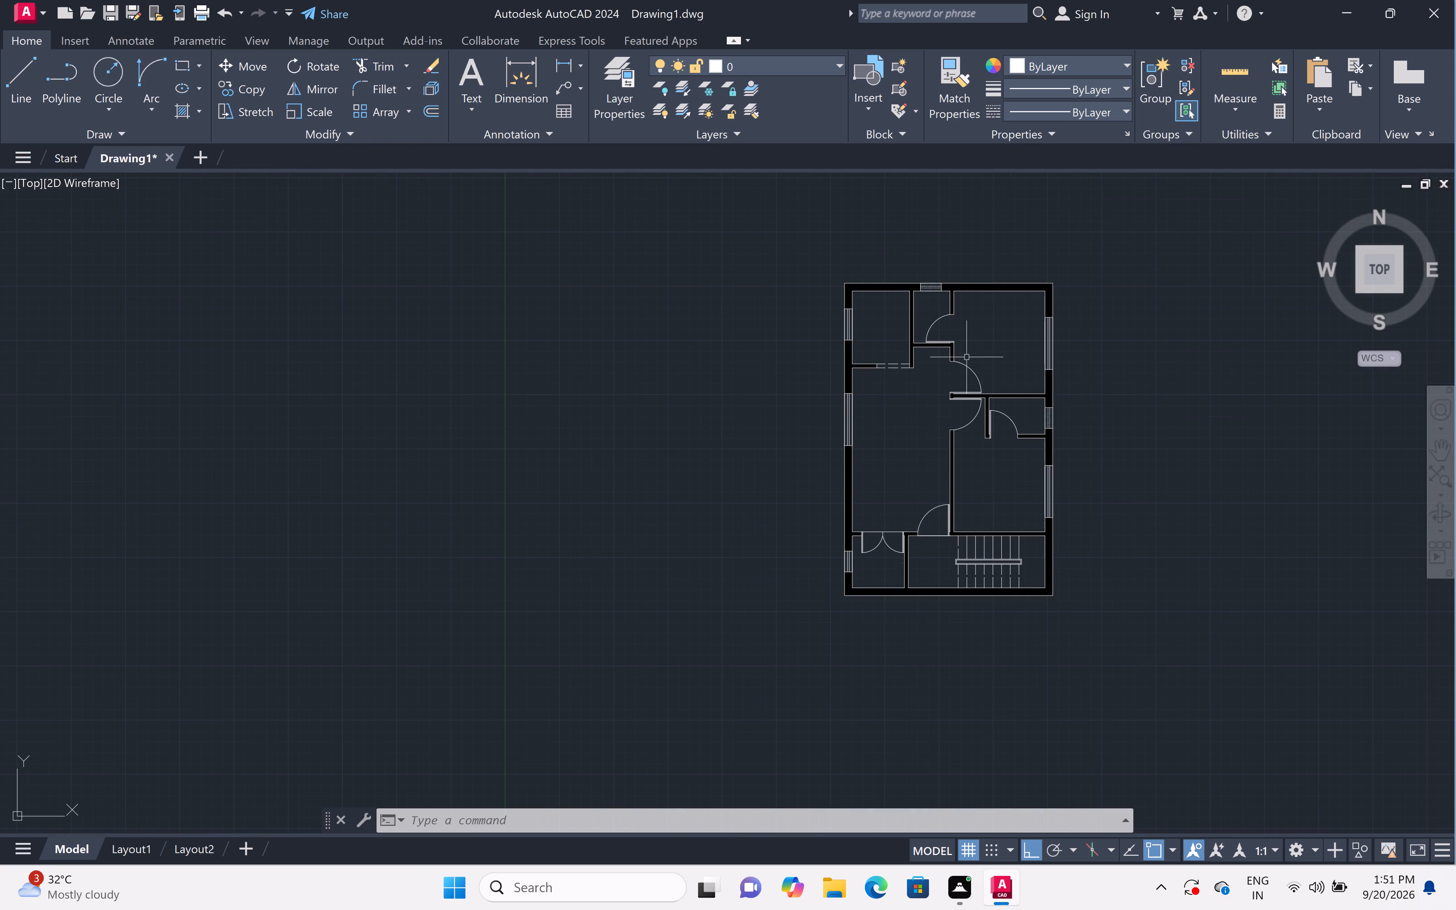
scroll(948, 301, "up", 4)
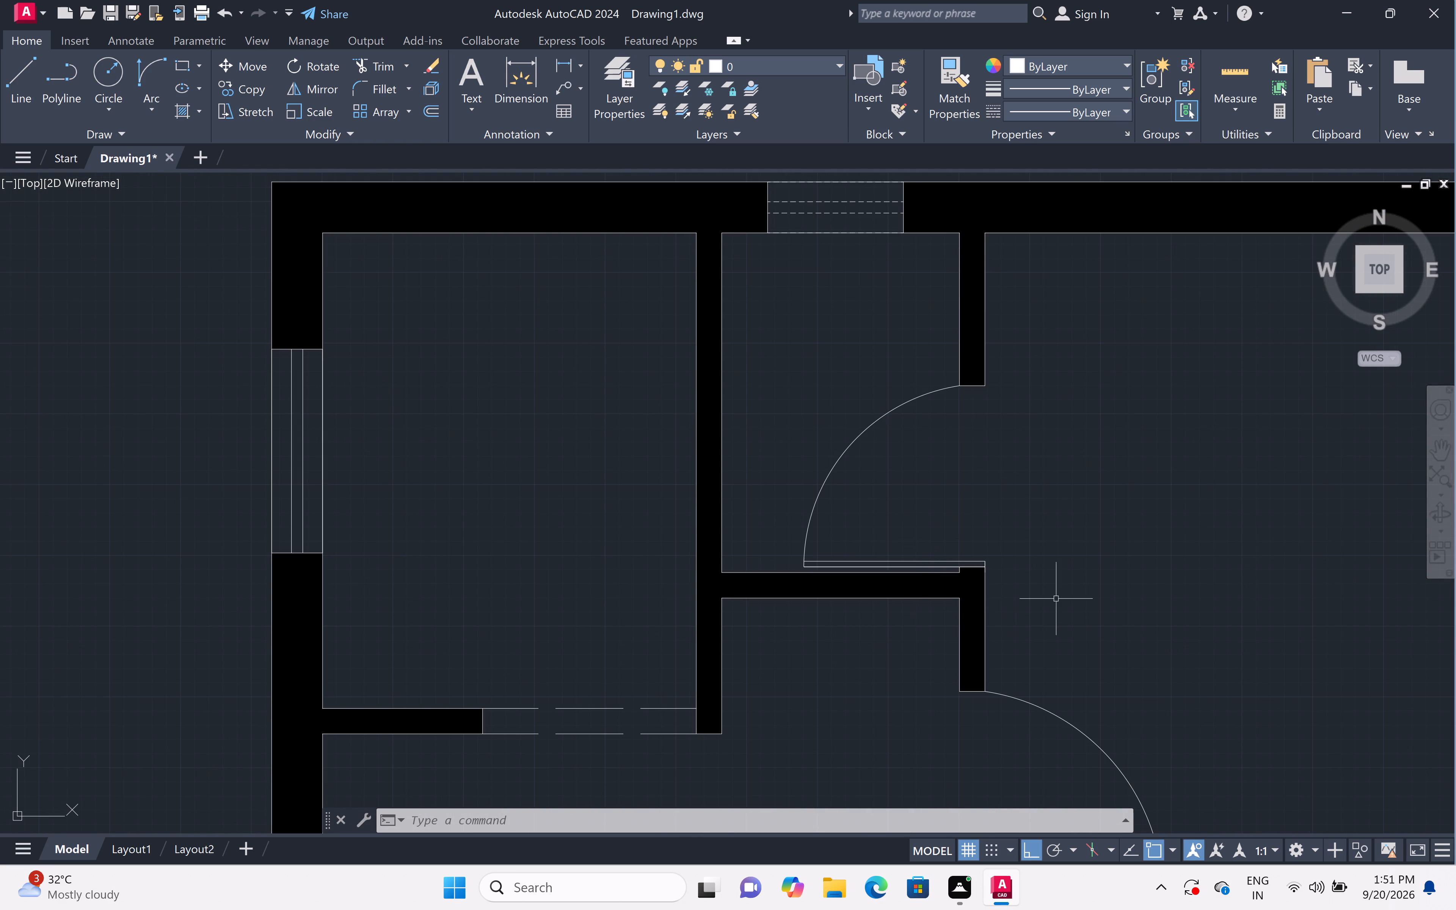
scroll(1021, 600, "down", 5)
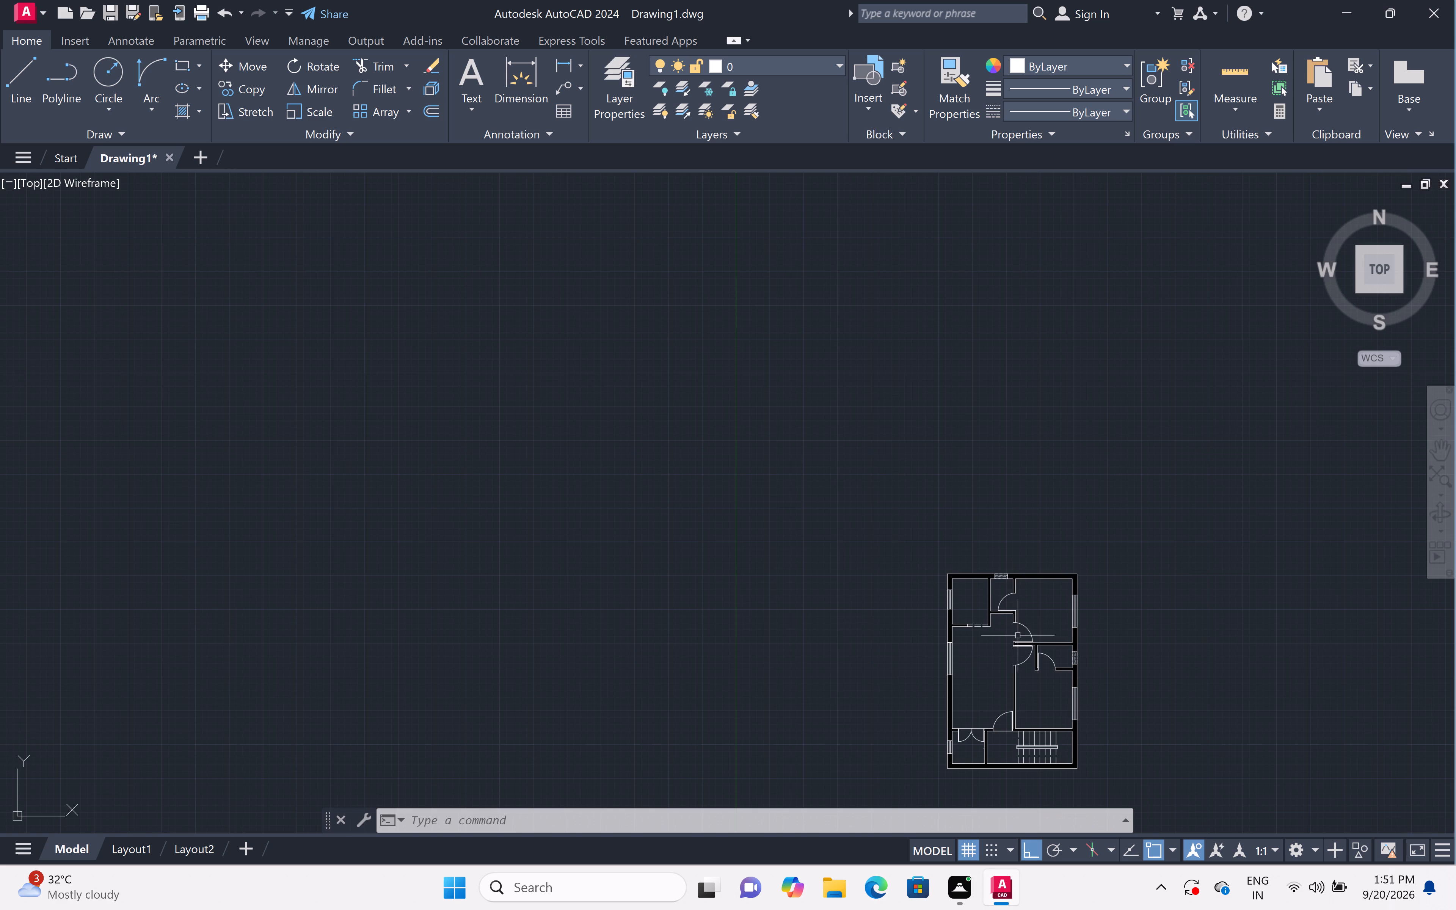
scroll(1044, 763, "up", 2)
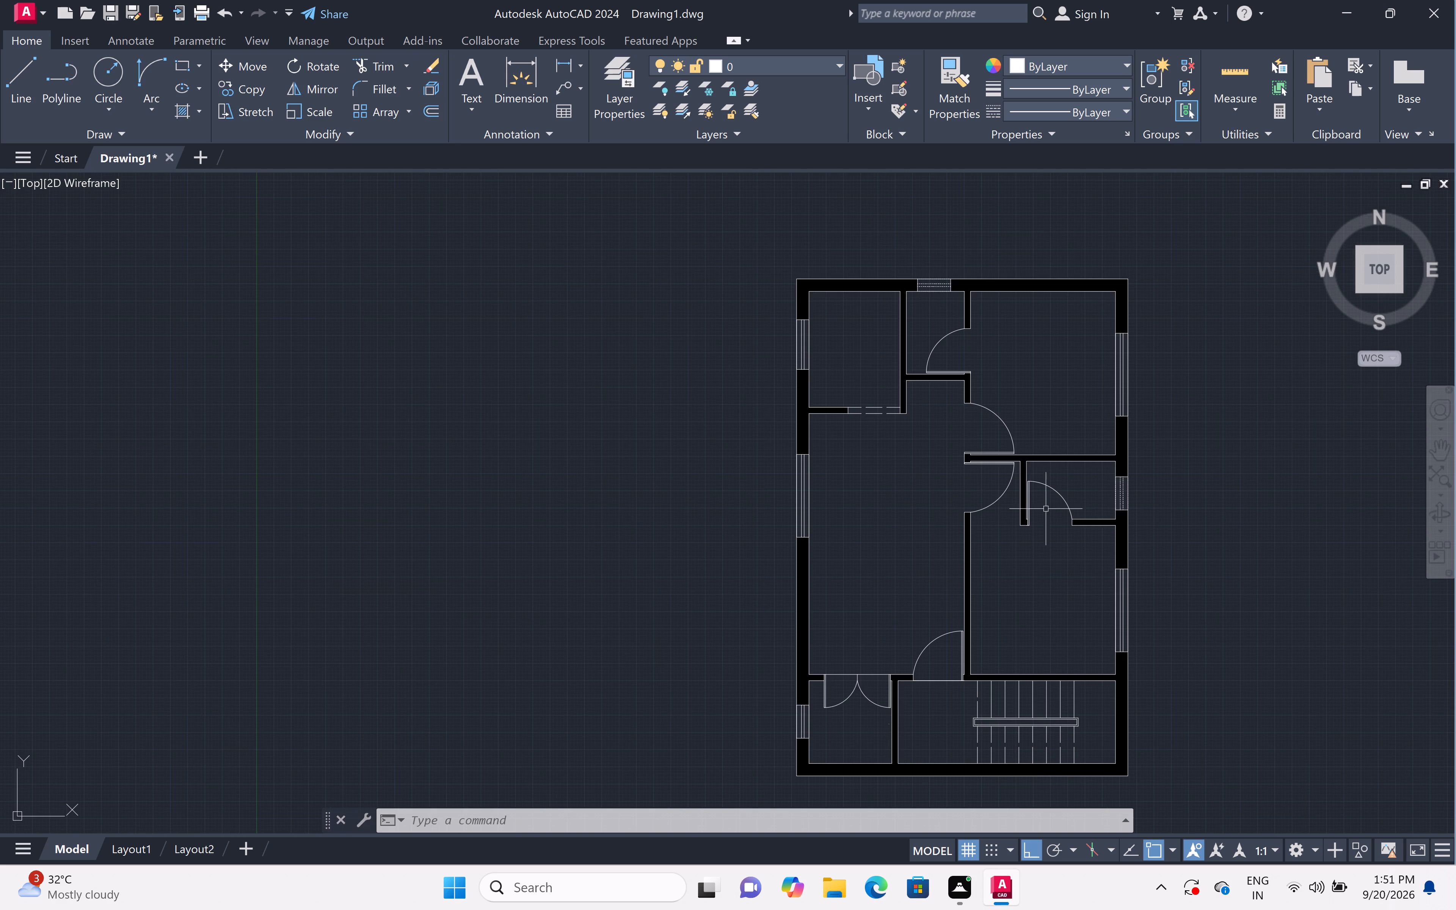
scroll(1045, 422, "up", 1)
scroll(1045, 428, "down", 1)
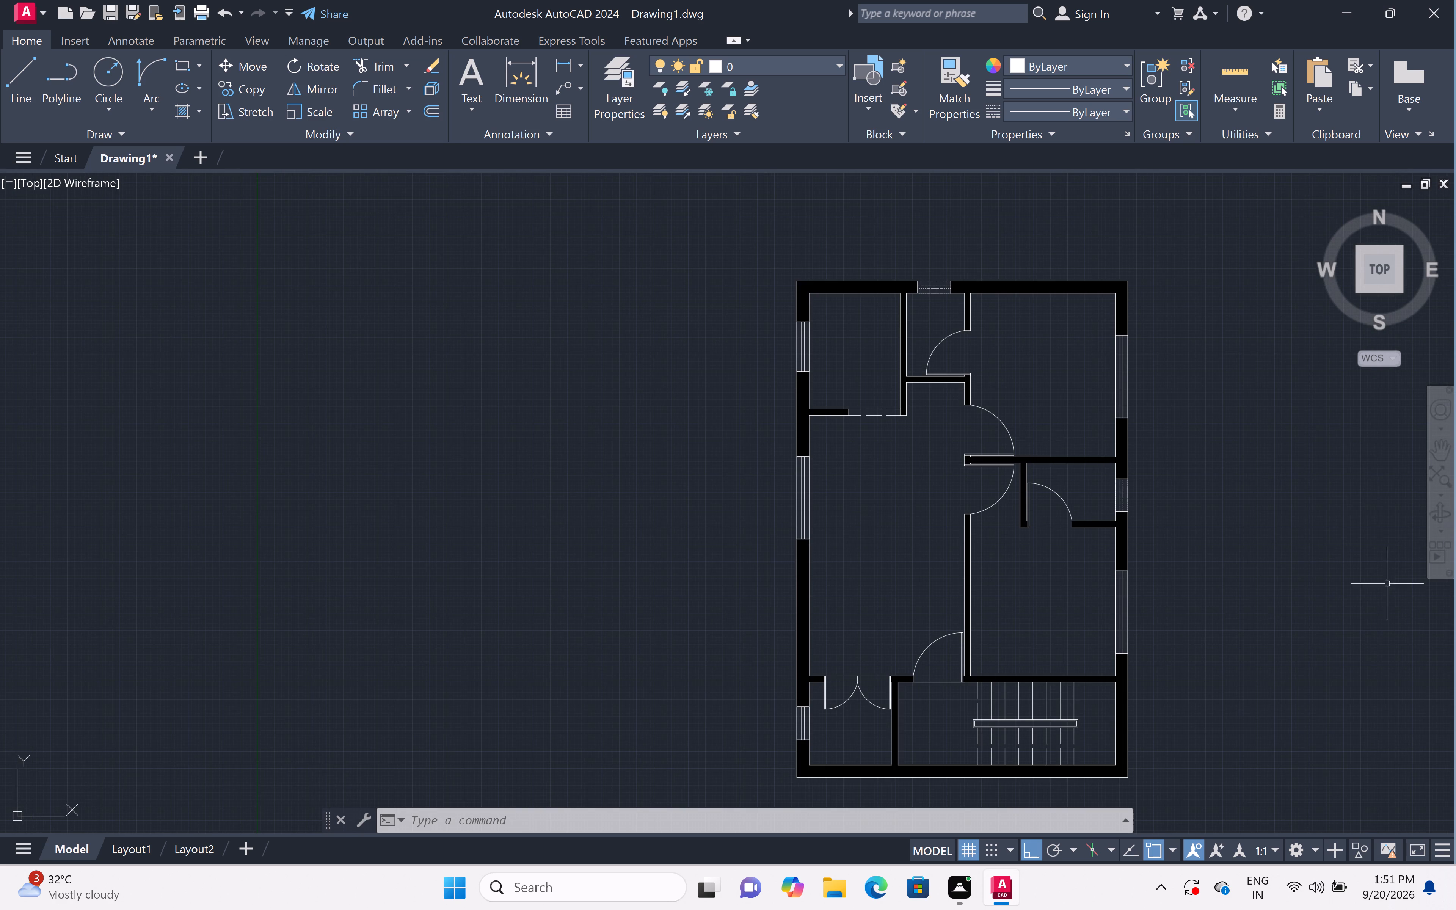
scroll(1382, 597, "up", 1)
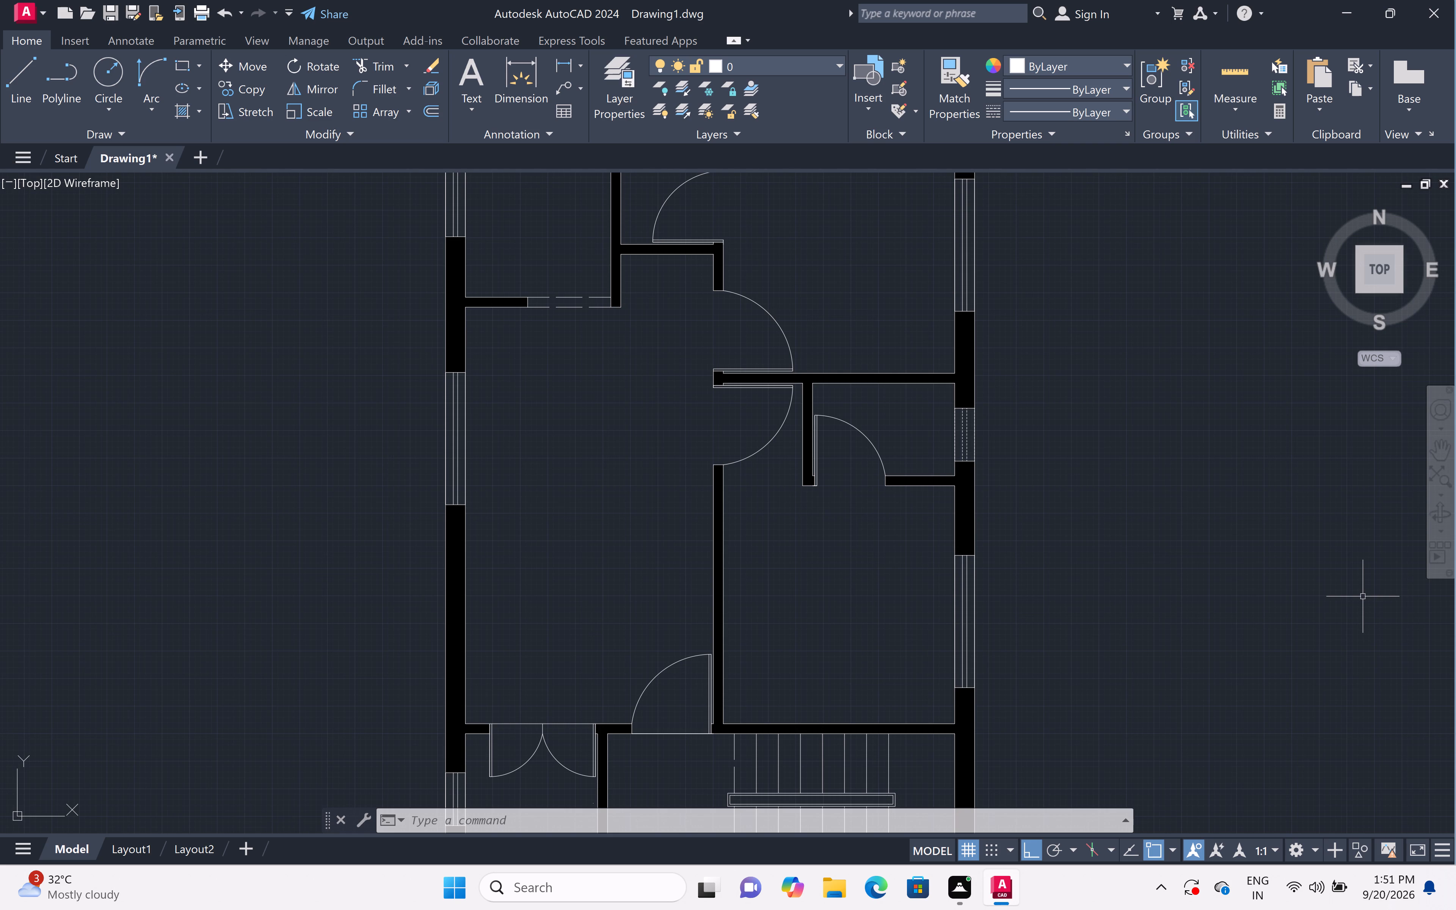
scroll(813, 336, "down", 2)
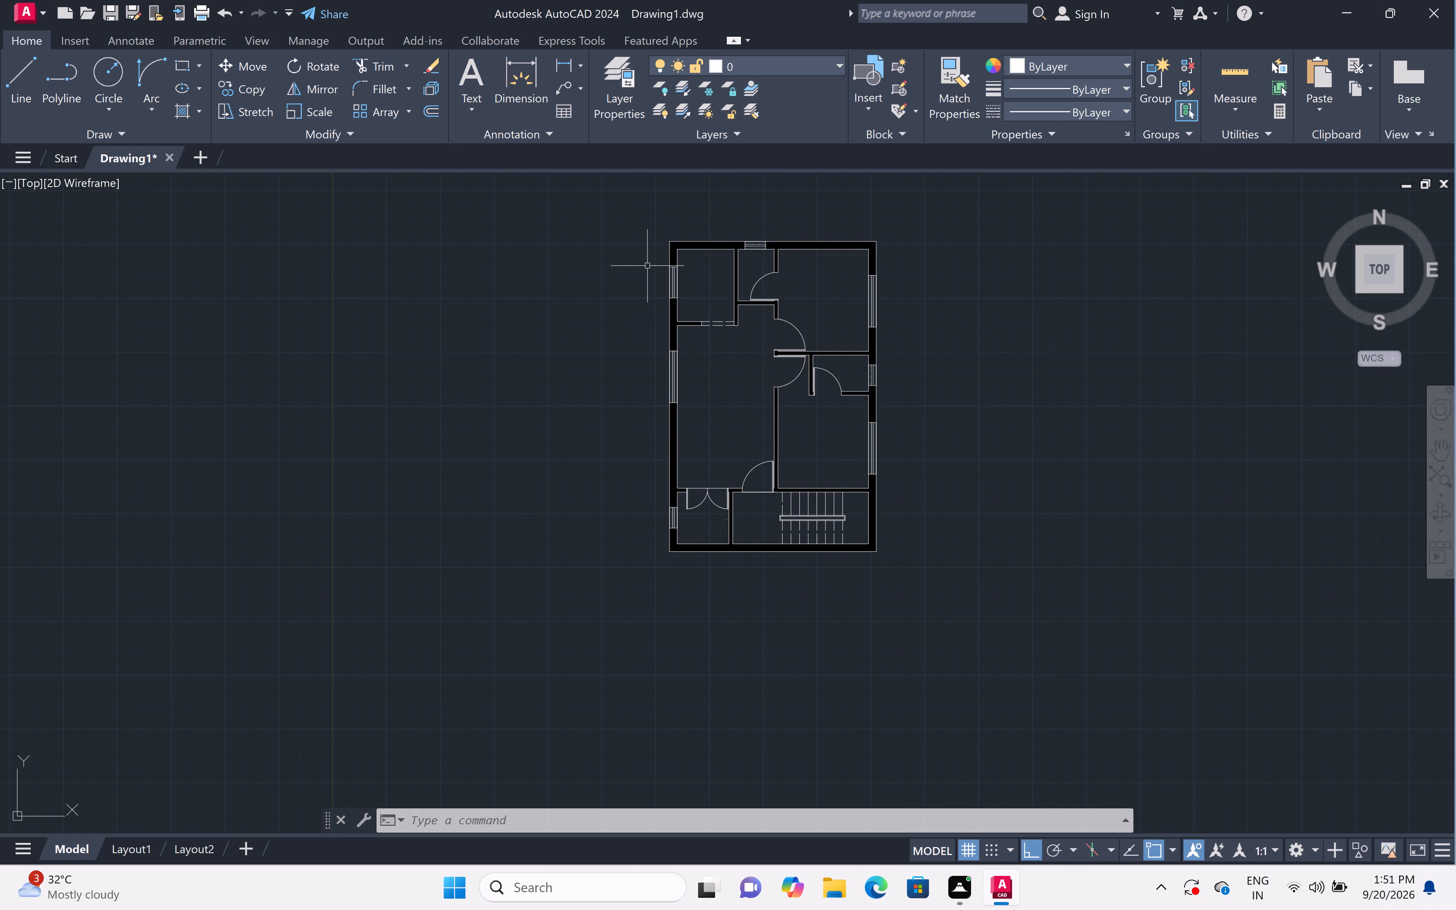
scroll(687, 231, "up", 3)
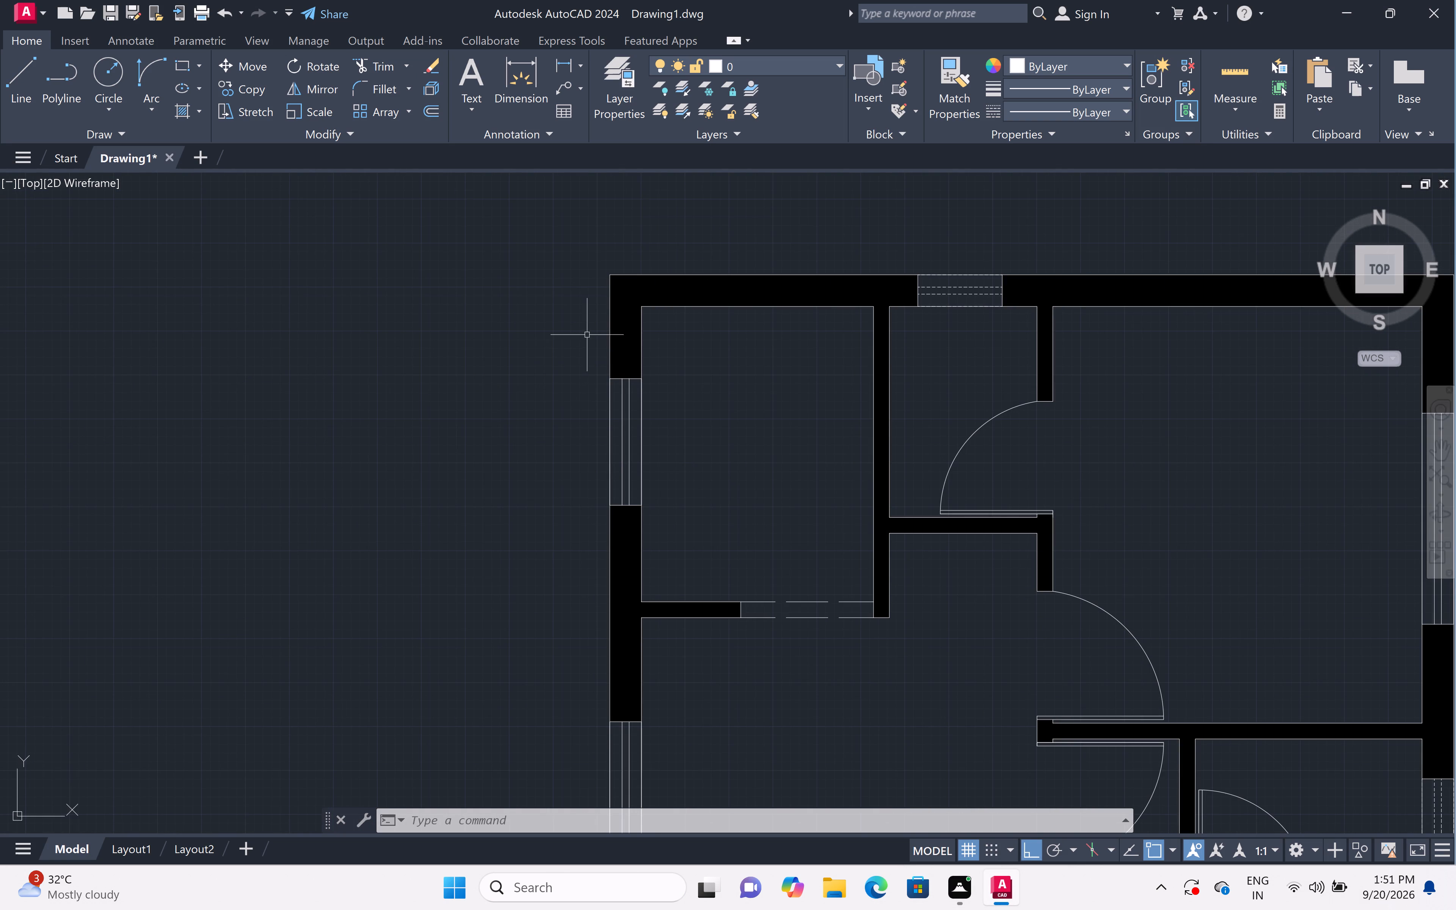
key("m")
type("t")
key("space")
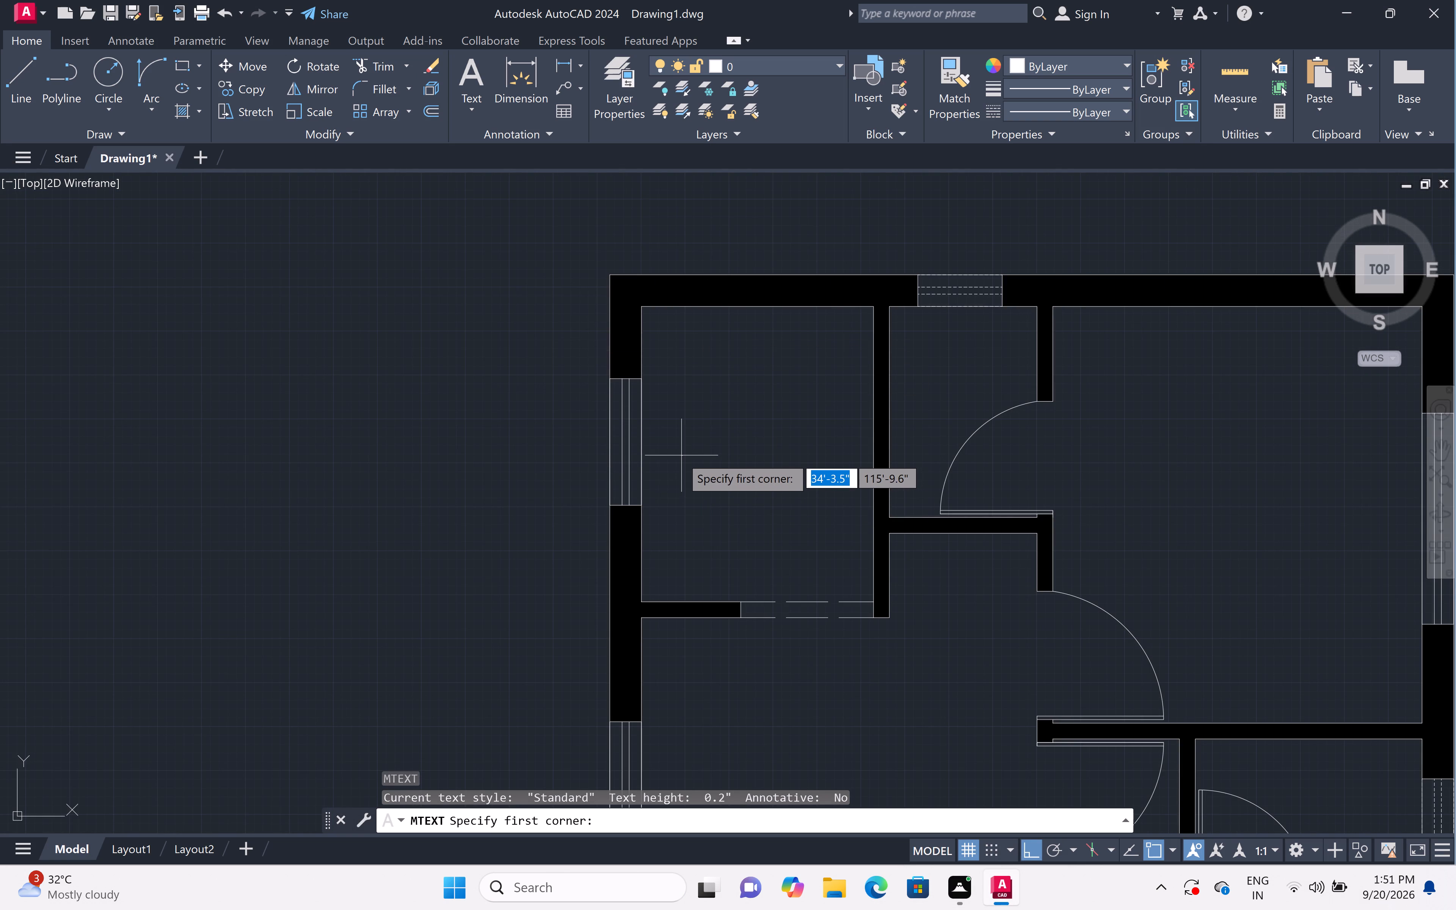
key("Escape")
Examine the lower part of the plan, including the double door, the small room and the staircase treads and handrail.
scroll(680, 455, "down", 2)
scroll(693, 527, "down", 1)
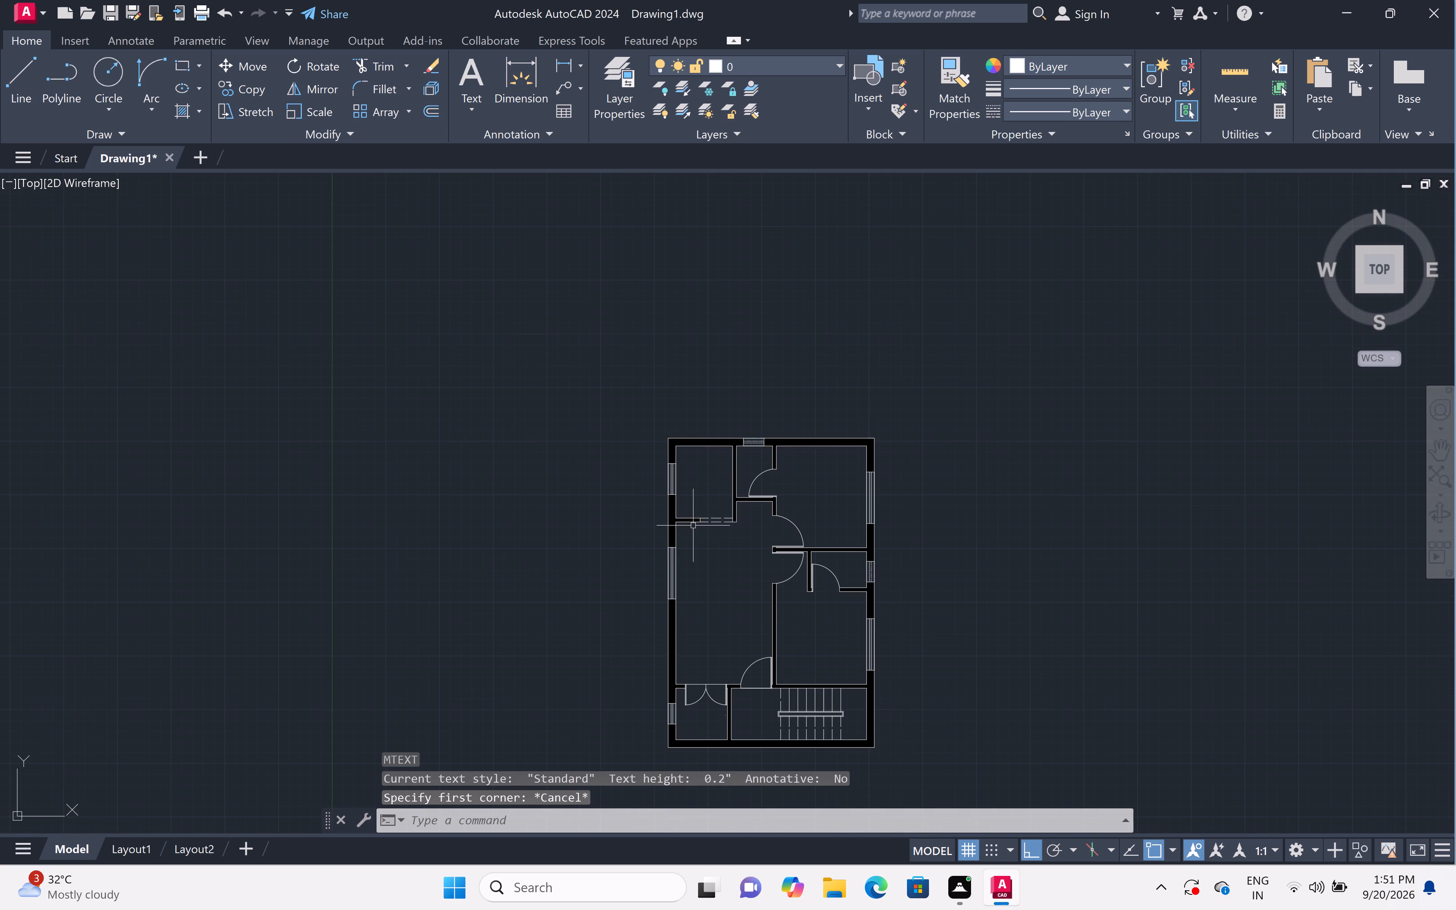
scroll(722, 722, "up", 2)
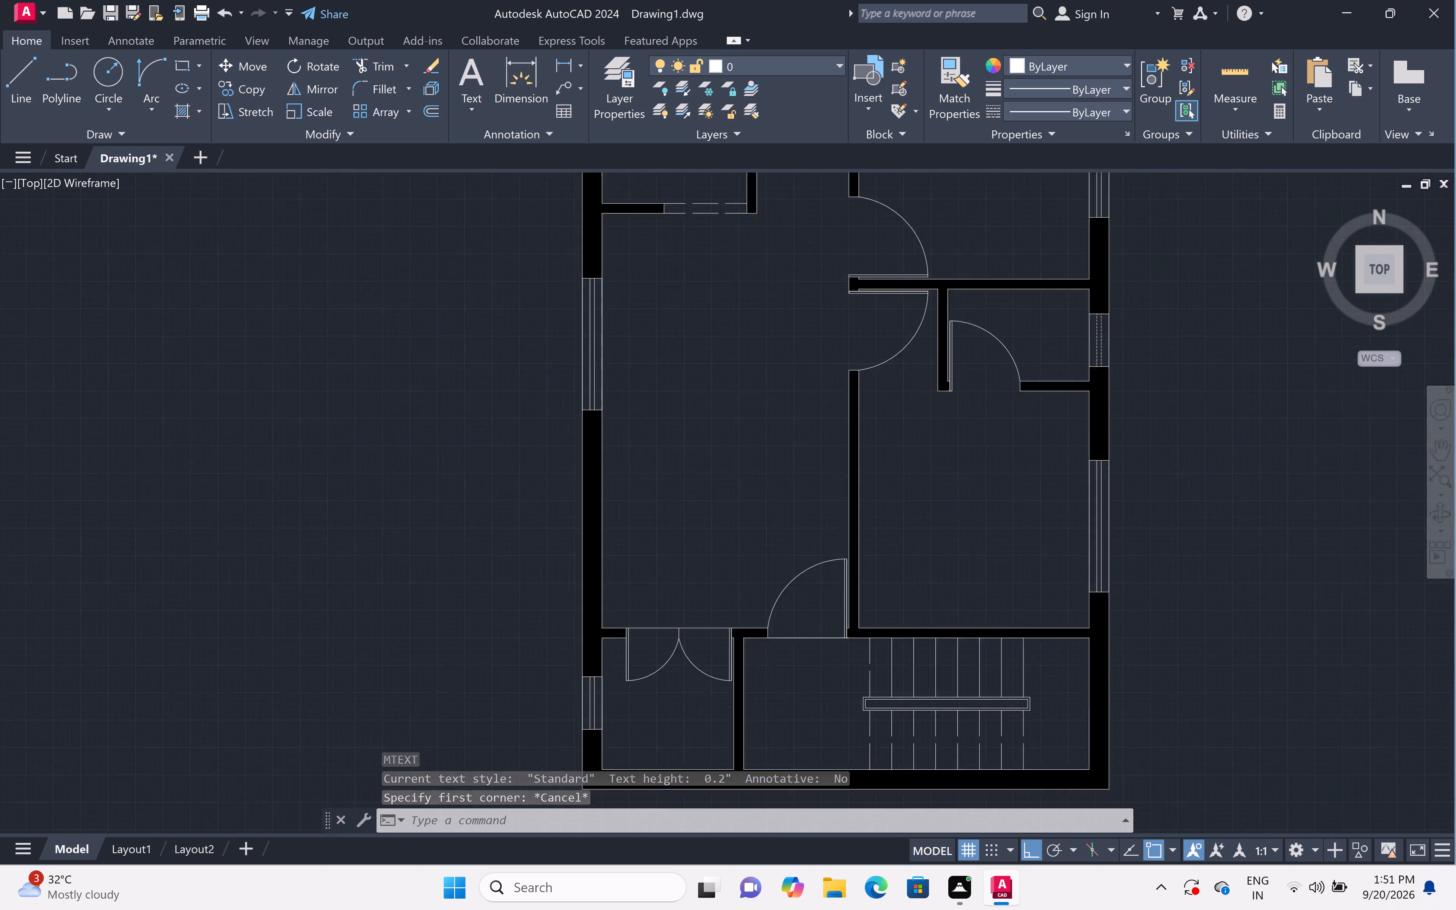
scroll(720, 719, "up", 2)
scroll(649, 640, "down", 2)
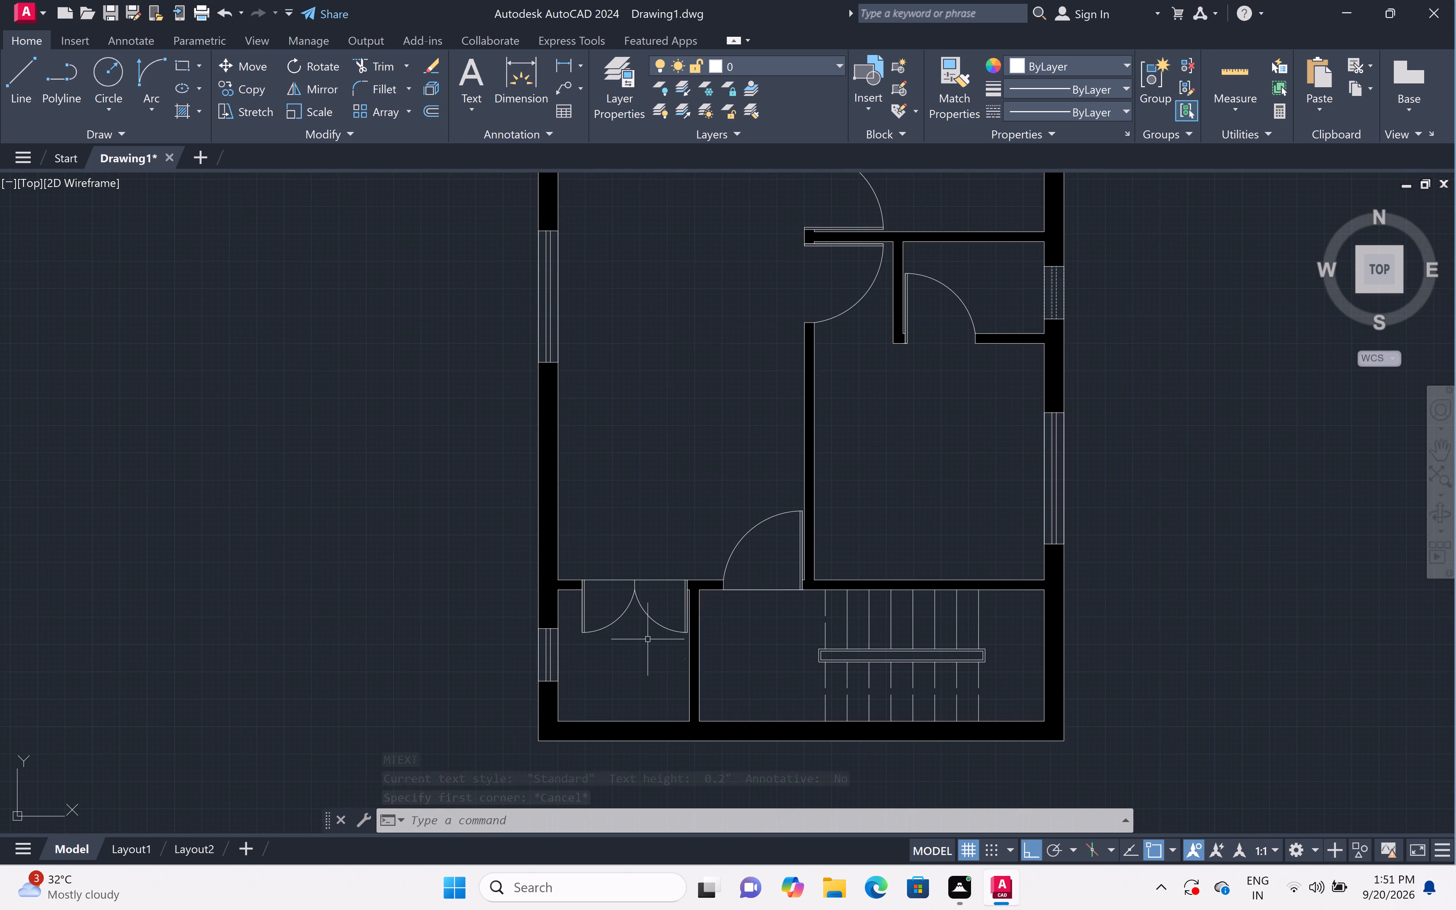
scroll(651, 617, "down", 1)
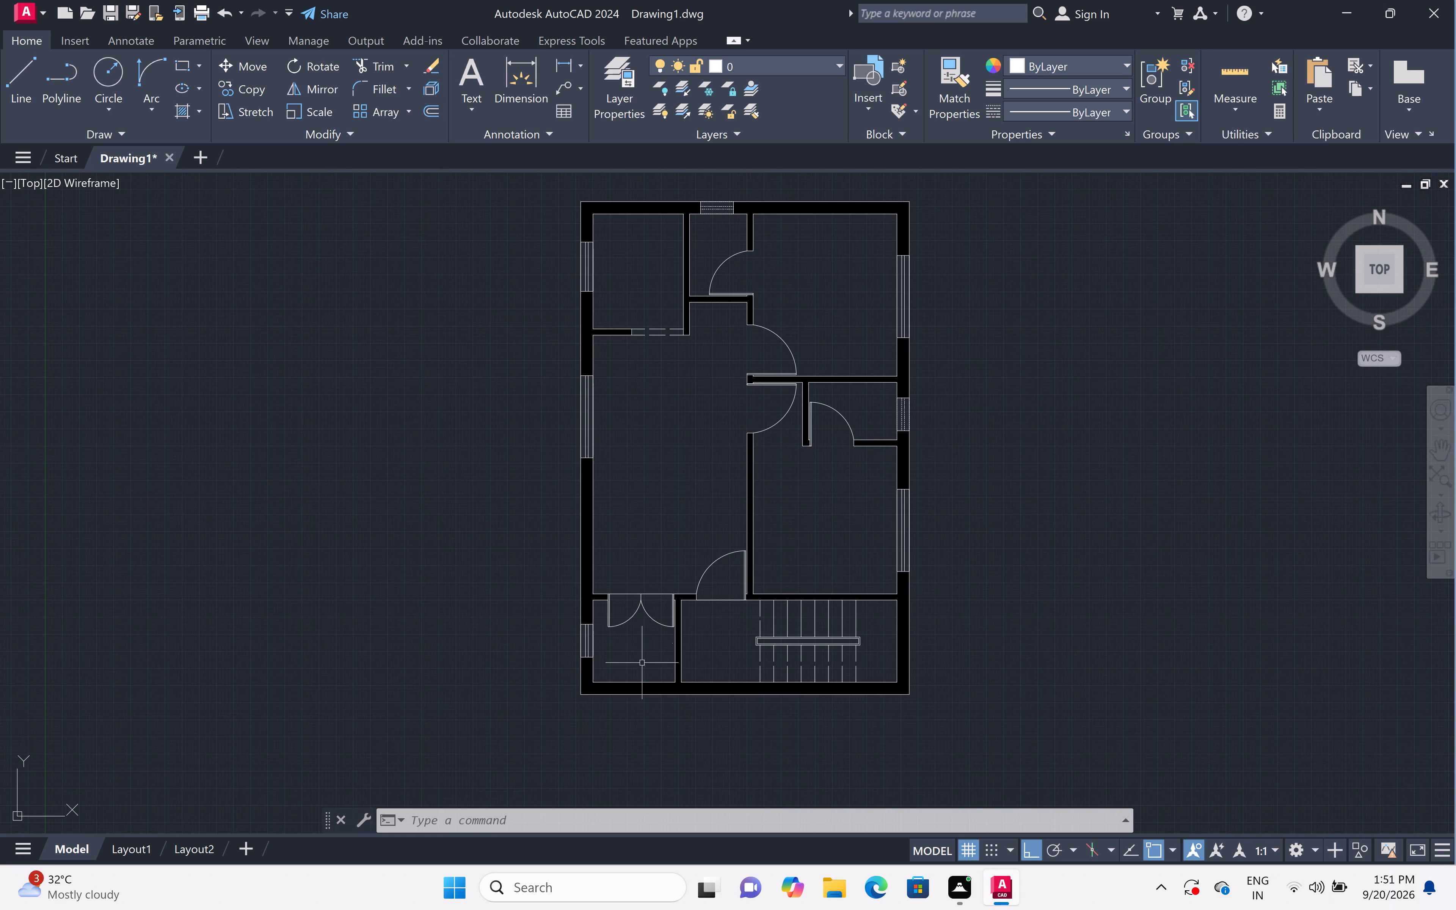
scroll(643, 668, "up", 3)
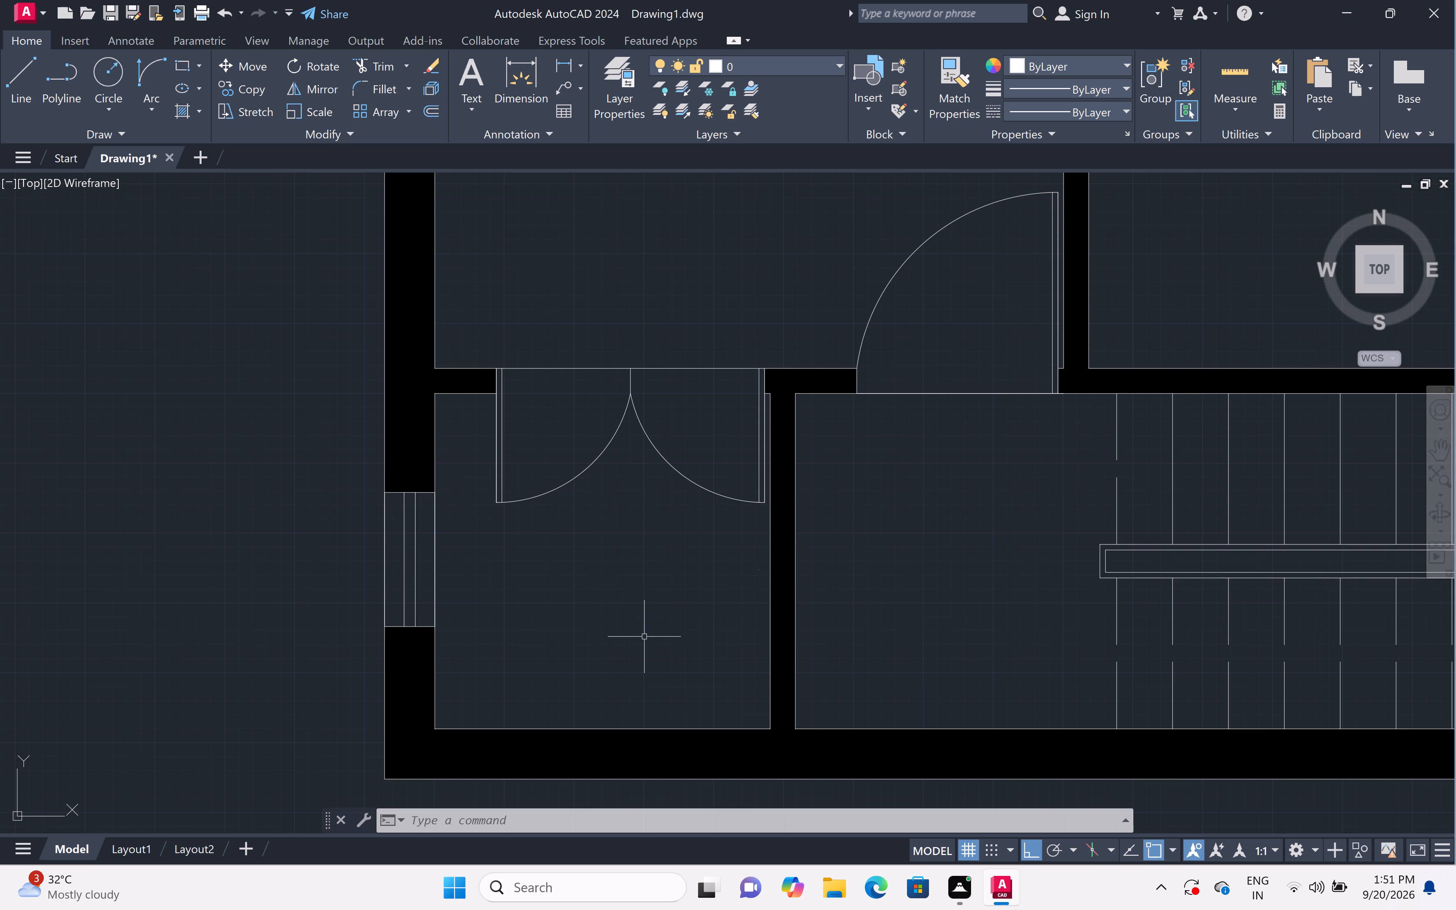
scroll(617, 527, "down", 1)
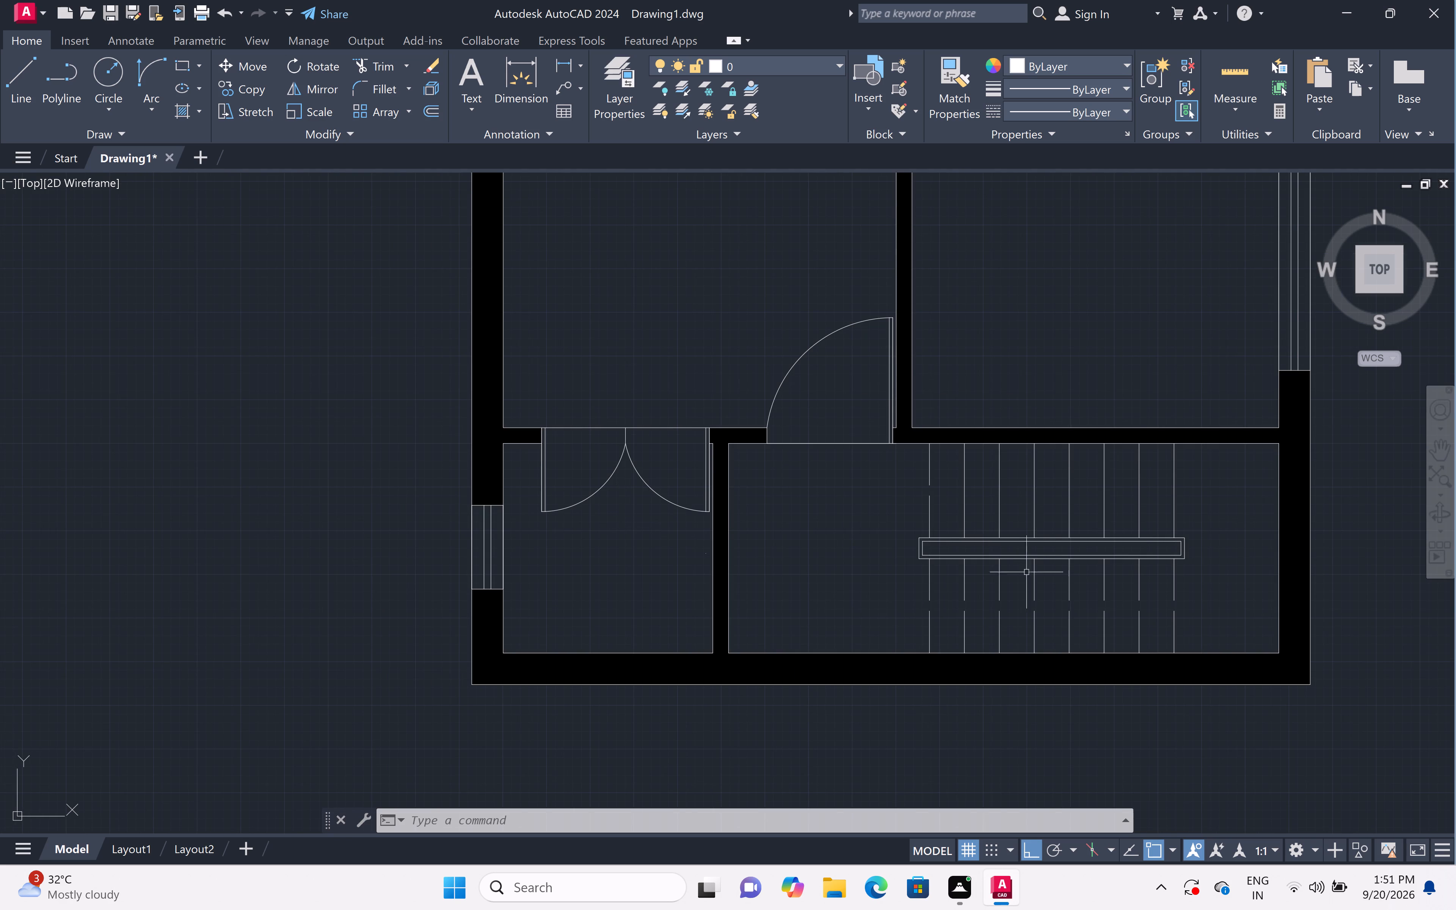
scroll(1055, 566, "up", 1)
scroll(1055, 566, "down", 1)
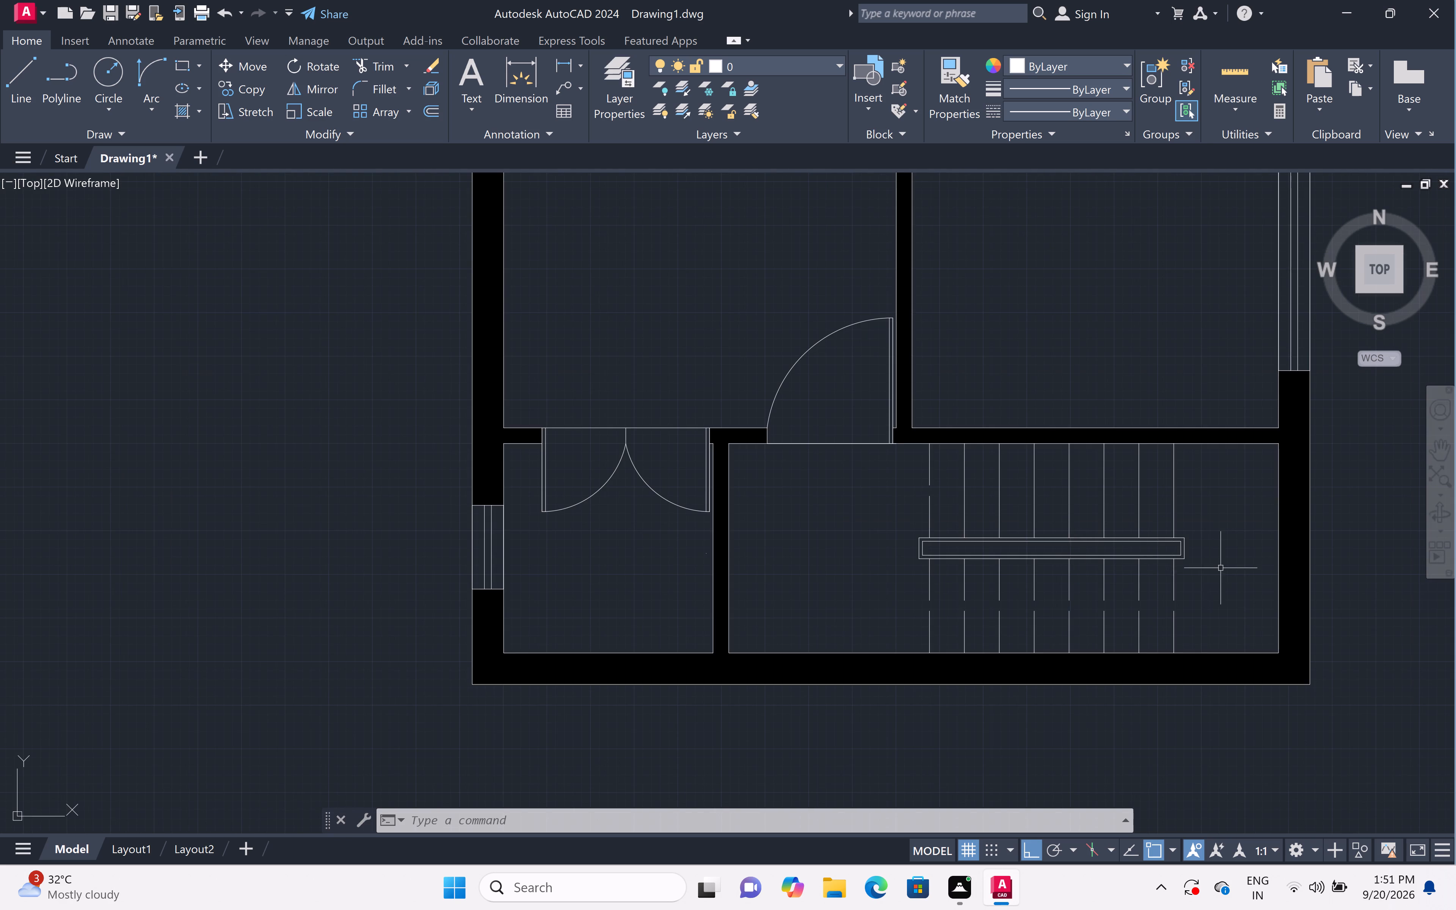
scroll(1220, 568, "up", 2)
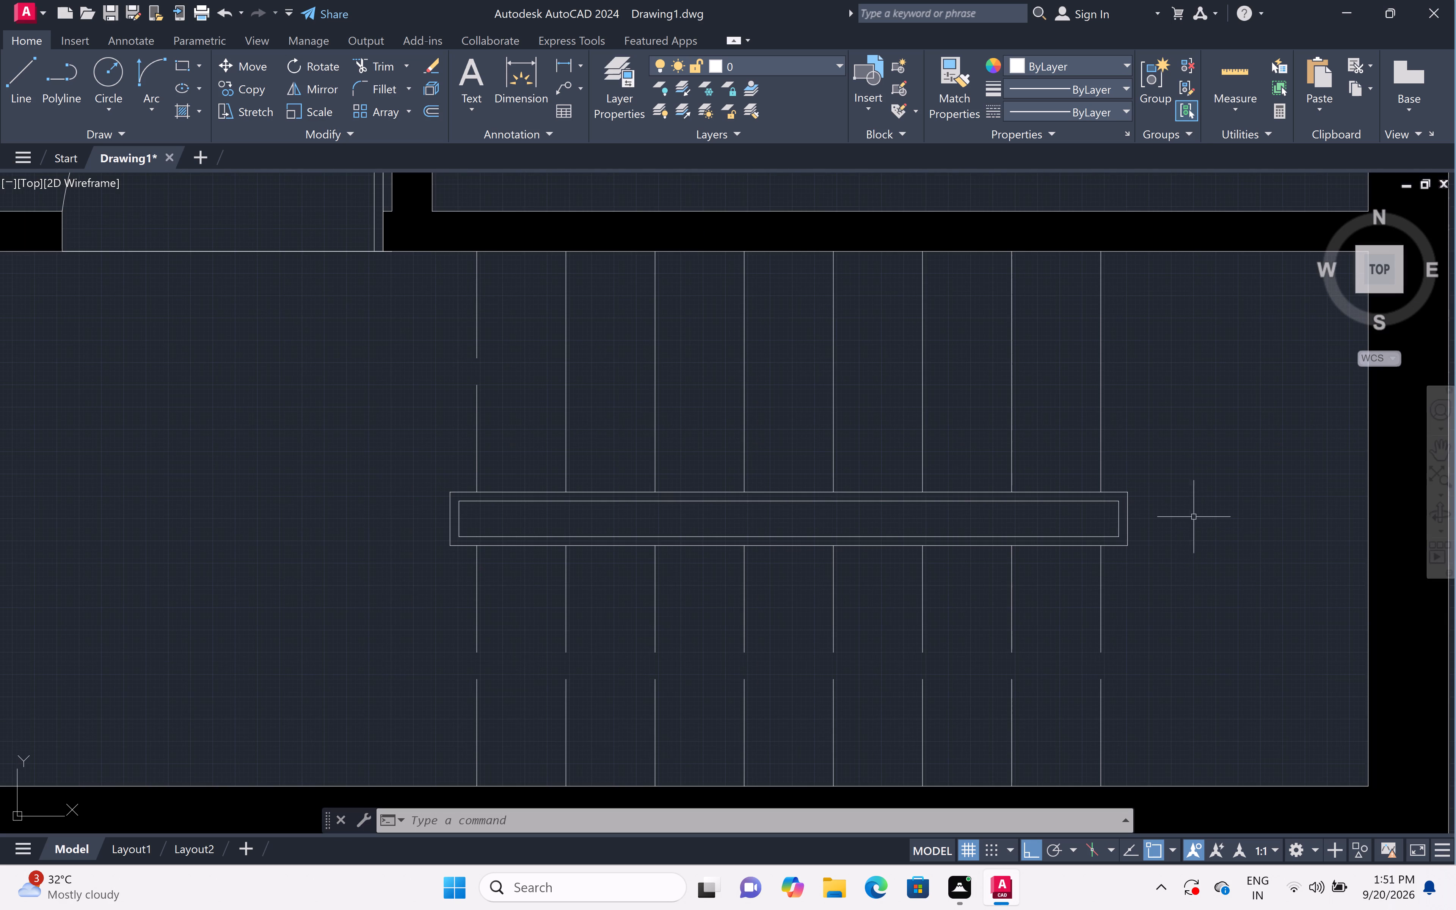
scroll(911, 546, "down", 1)
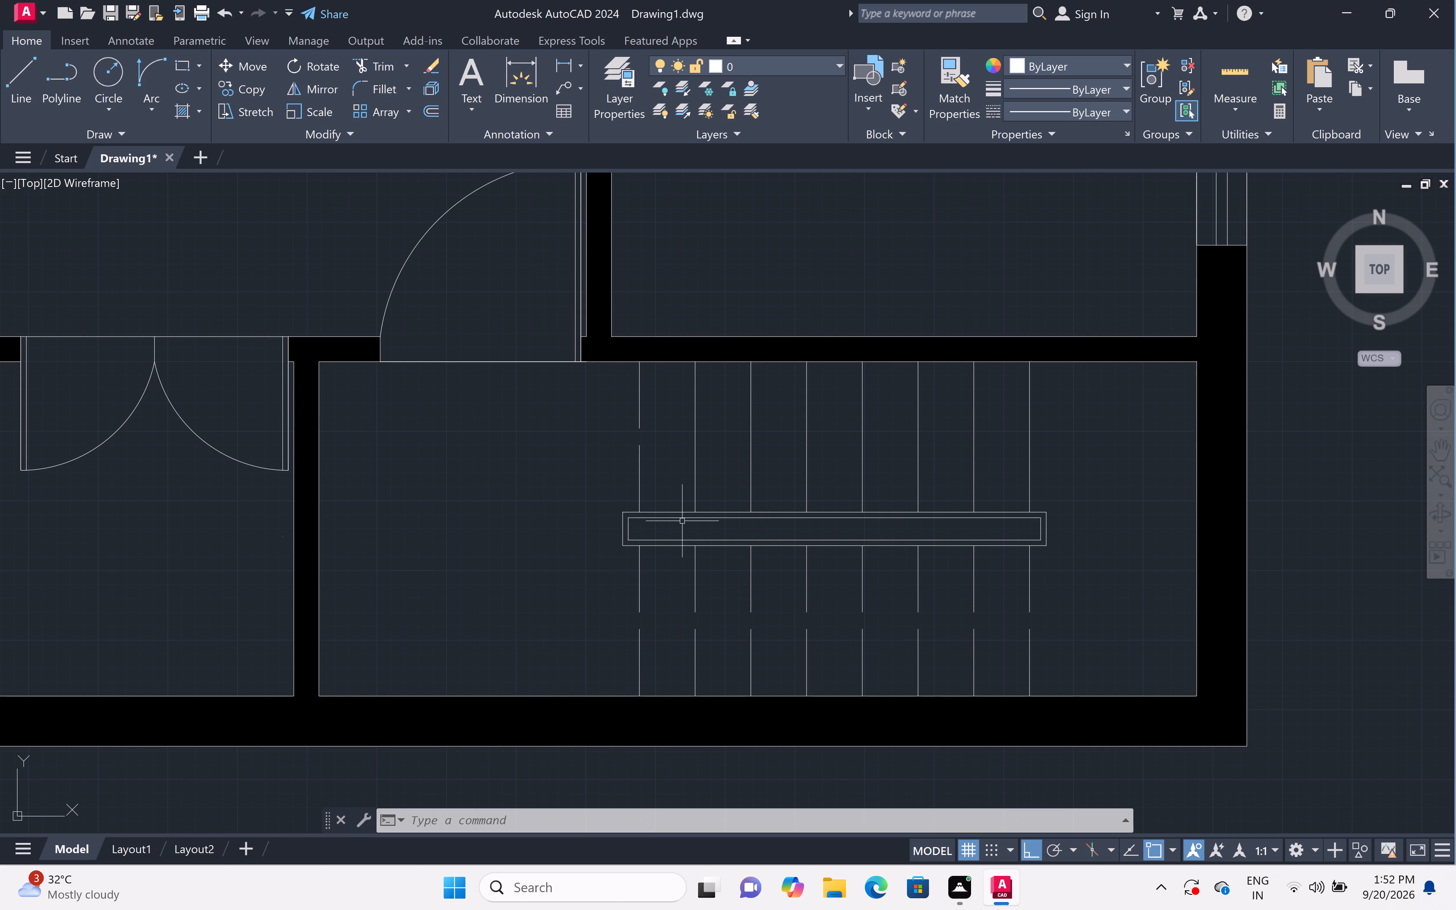
Move the dashed first tread line of the upper stair flight, nearest the single door, to layer 0.
scroll(619, 424, "up", 1)
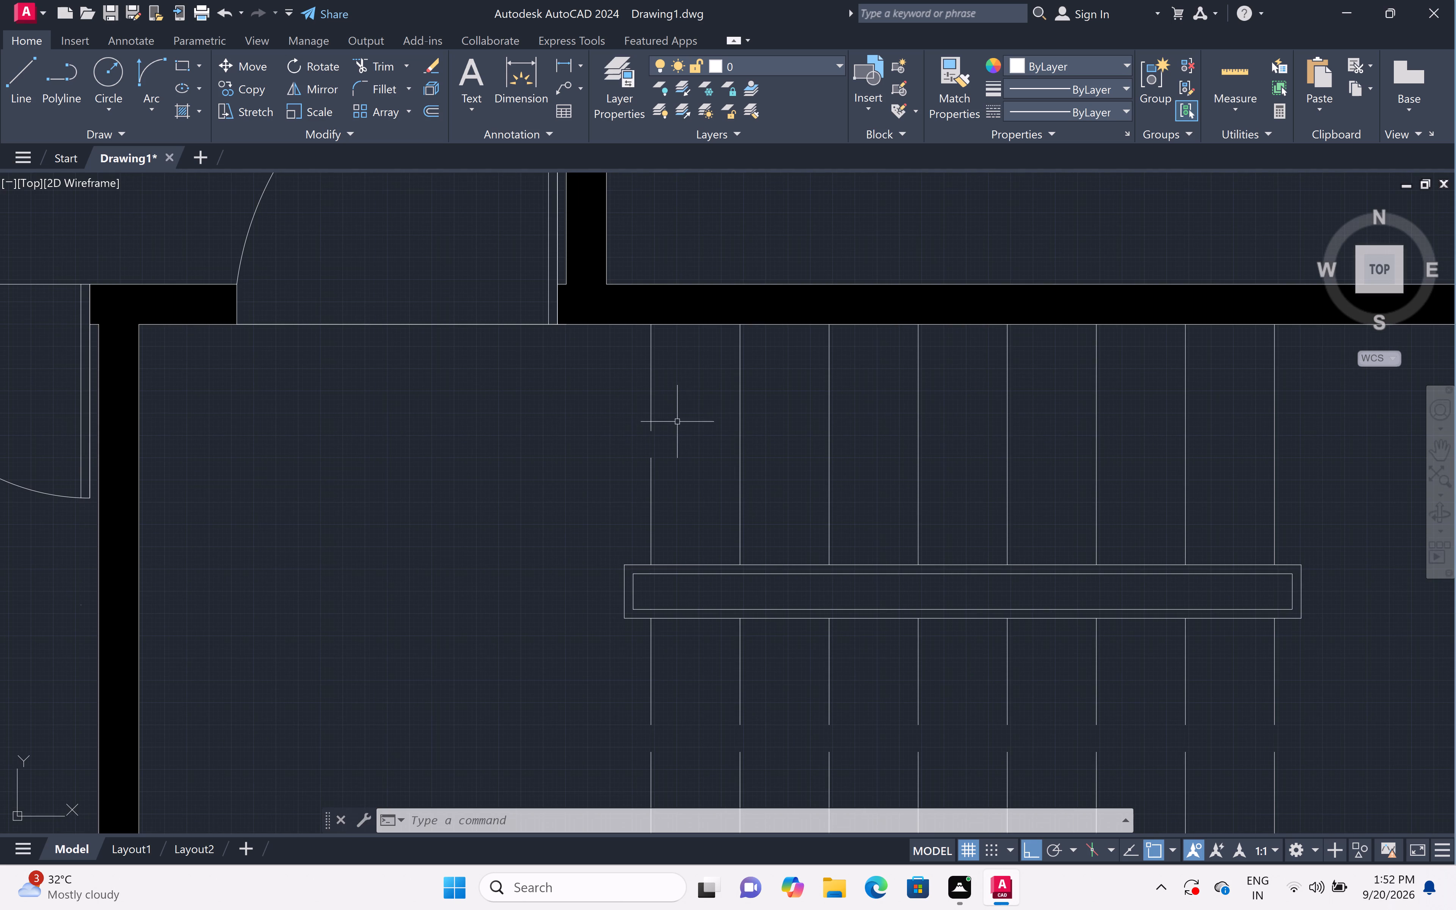
left_click(648, 394)
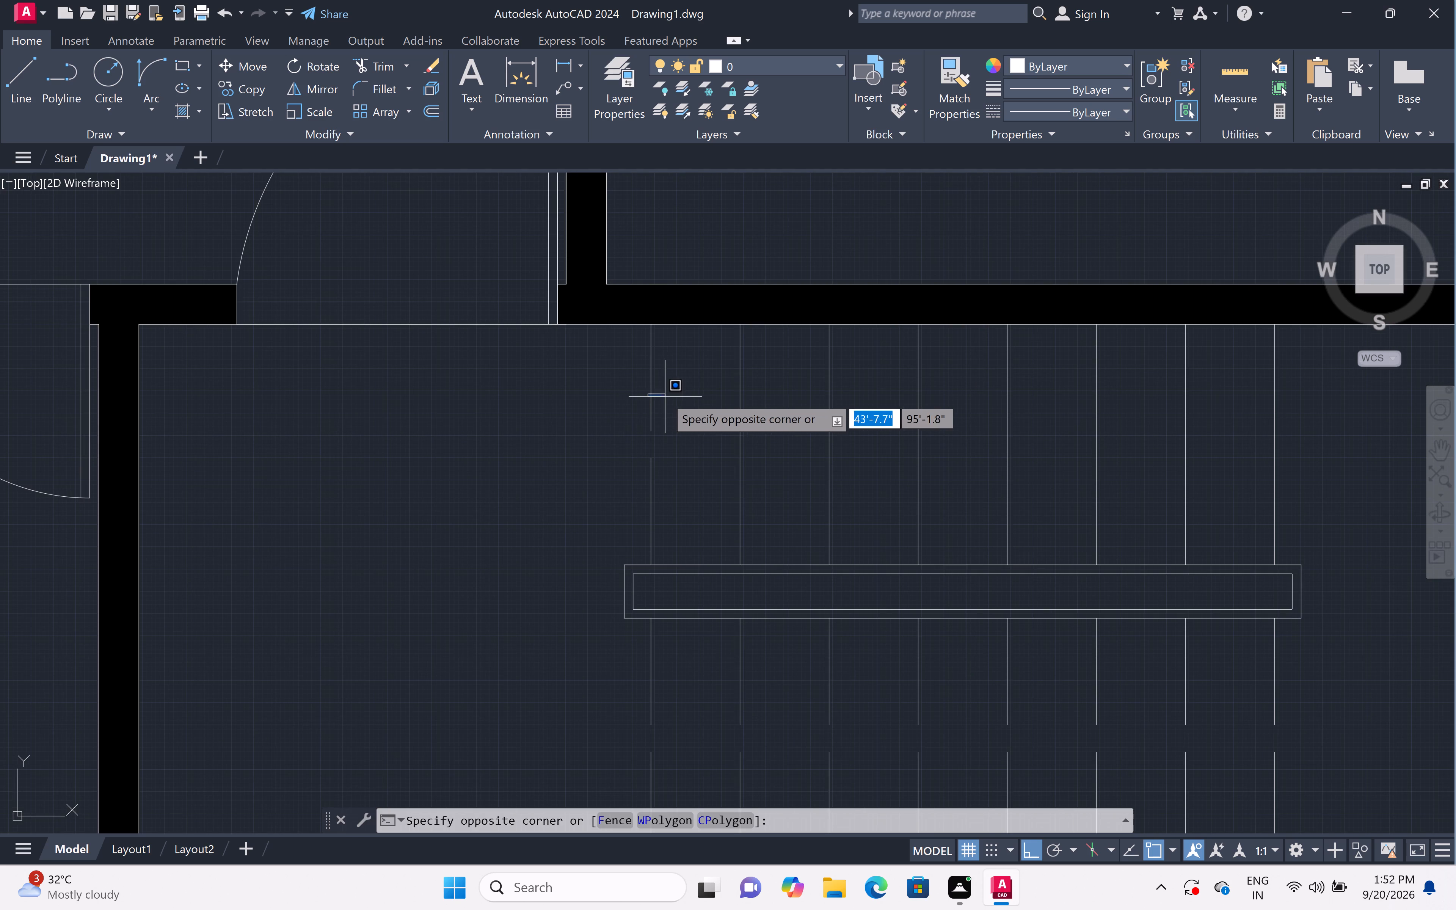
left_click(584, 430)
double_click(735, 406)
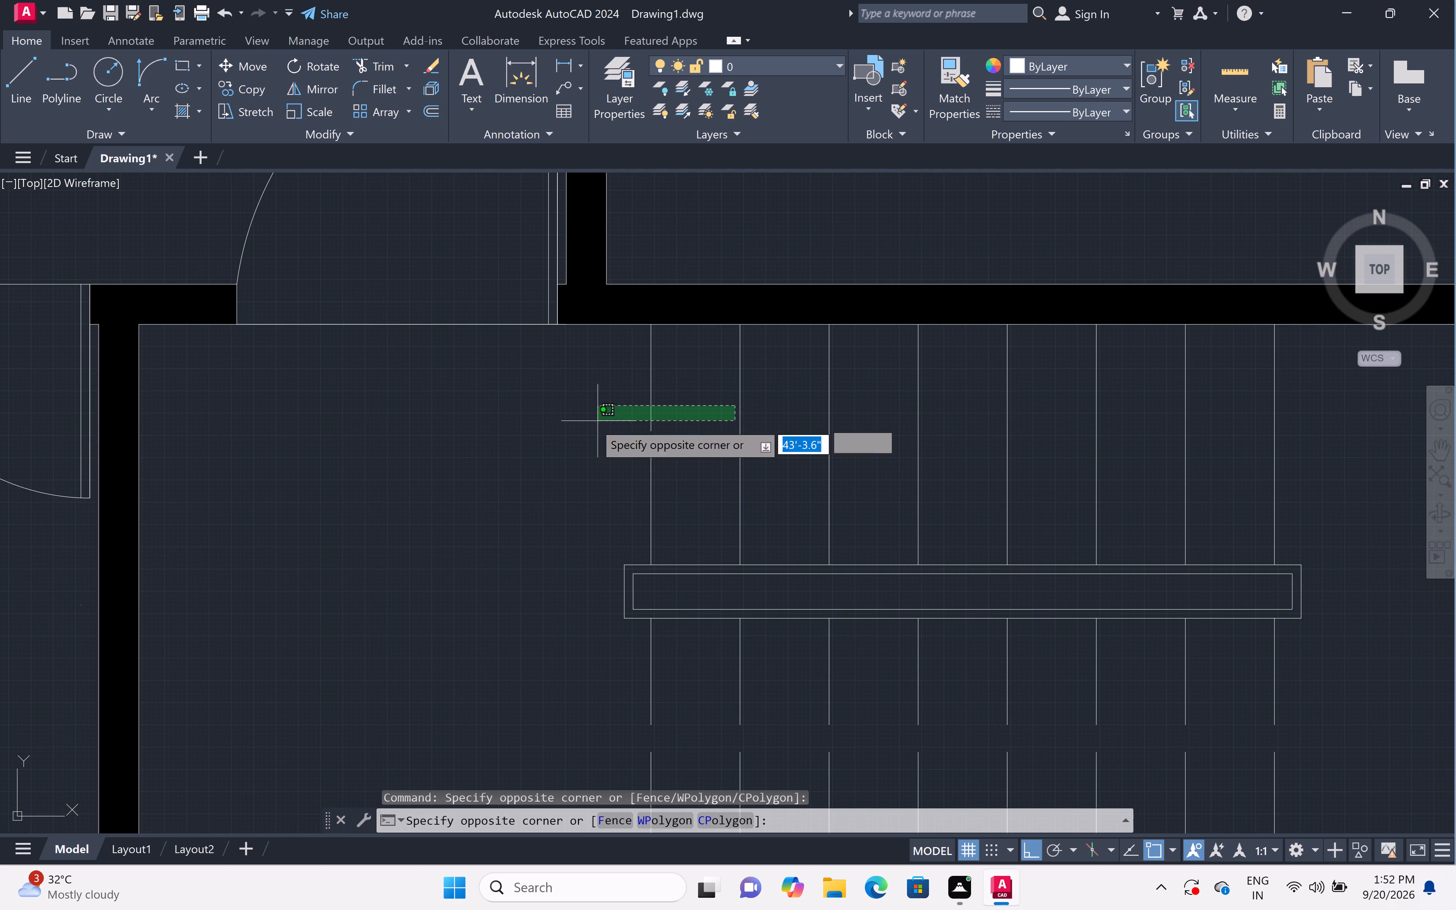
left_click(558, 456)
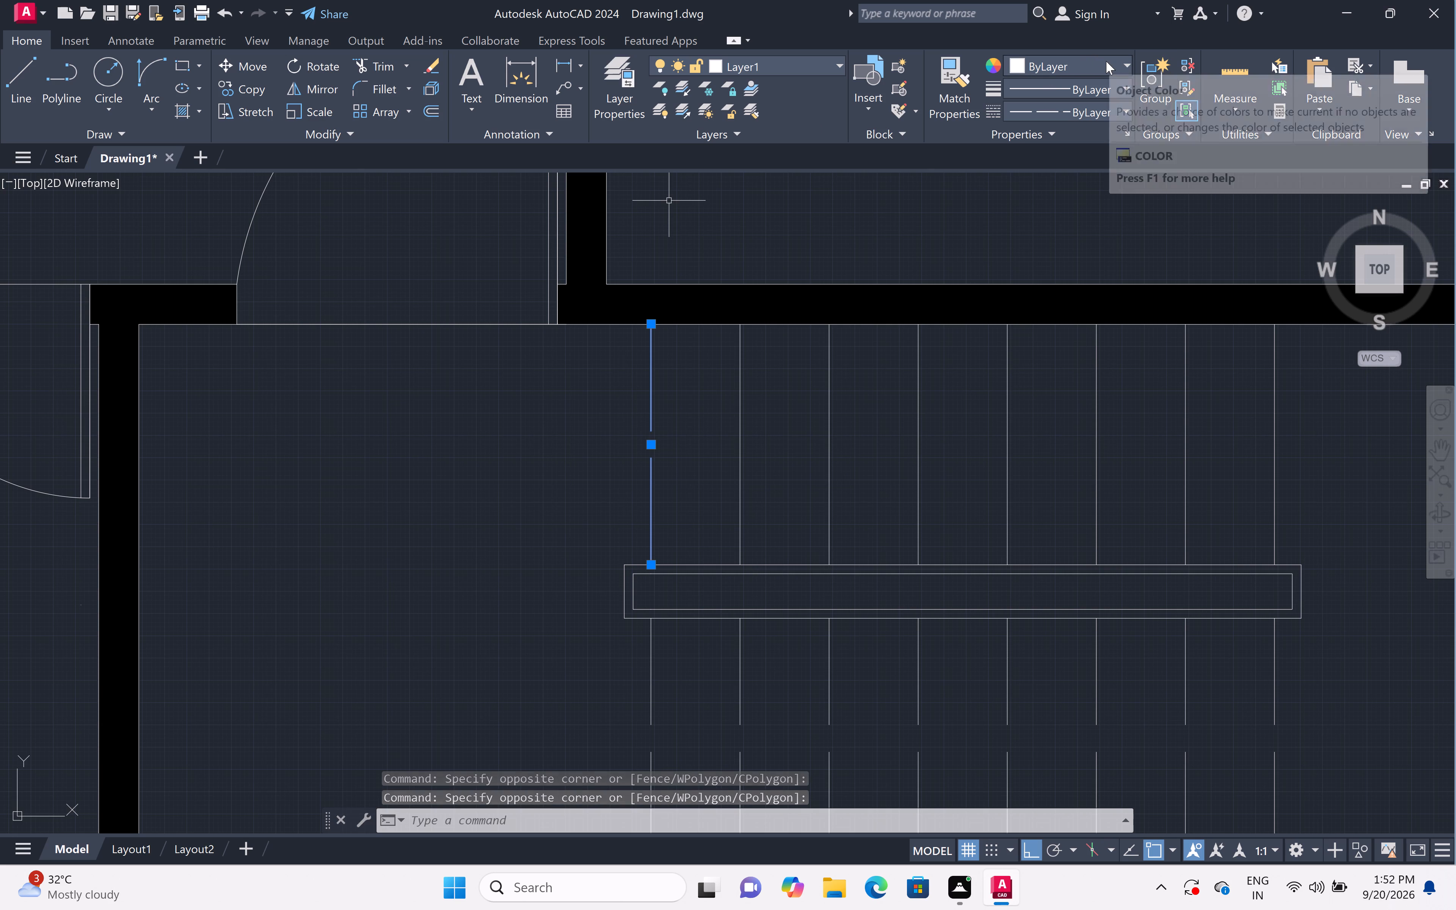
left_click(798, 65)
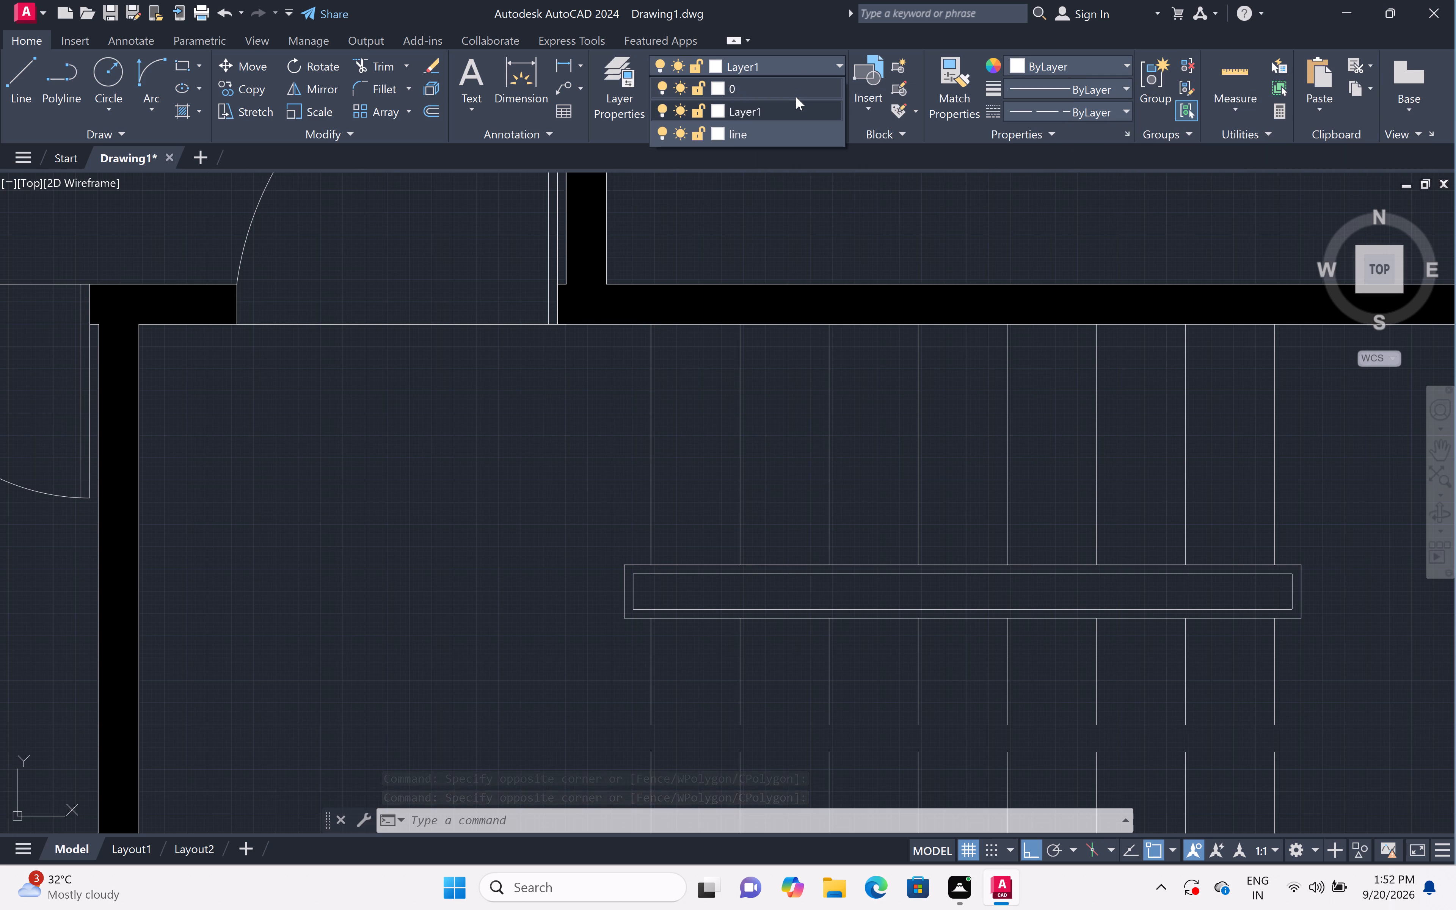
left_click(797, 88)
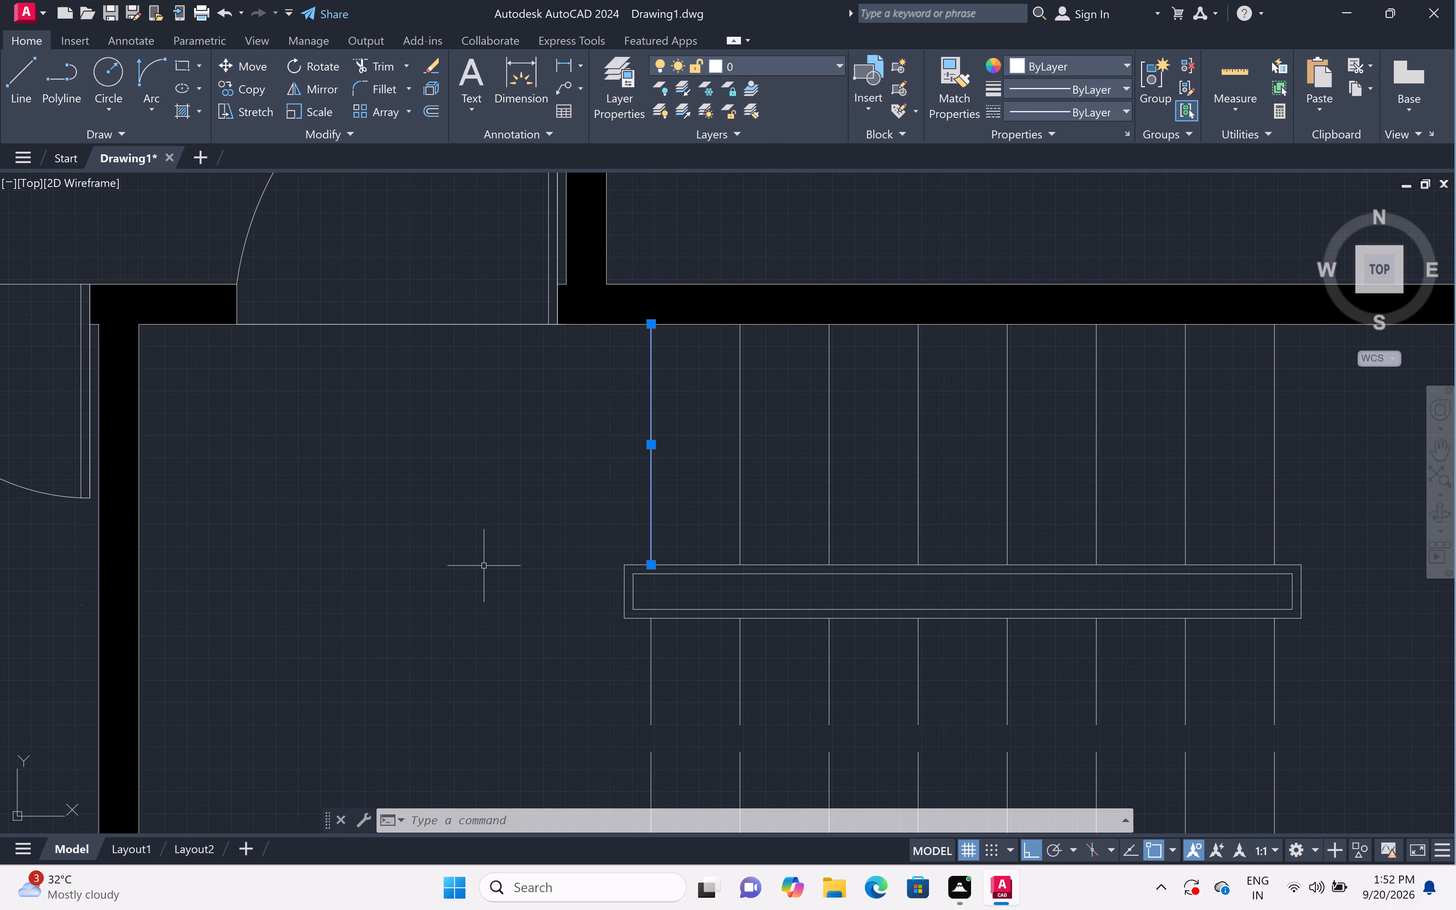
key("Escape")
Examine the whole floor plan again, from the staircase up to the upper rooms.
scroll(474, 559, "down", 1)
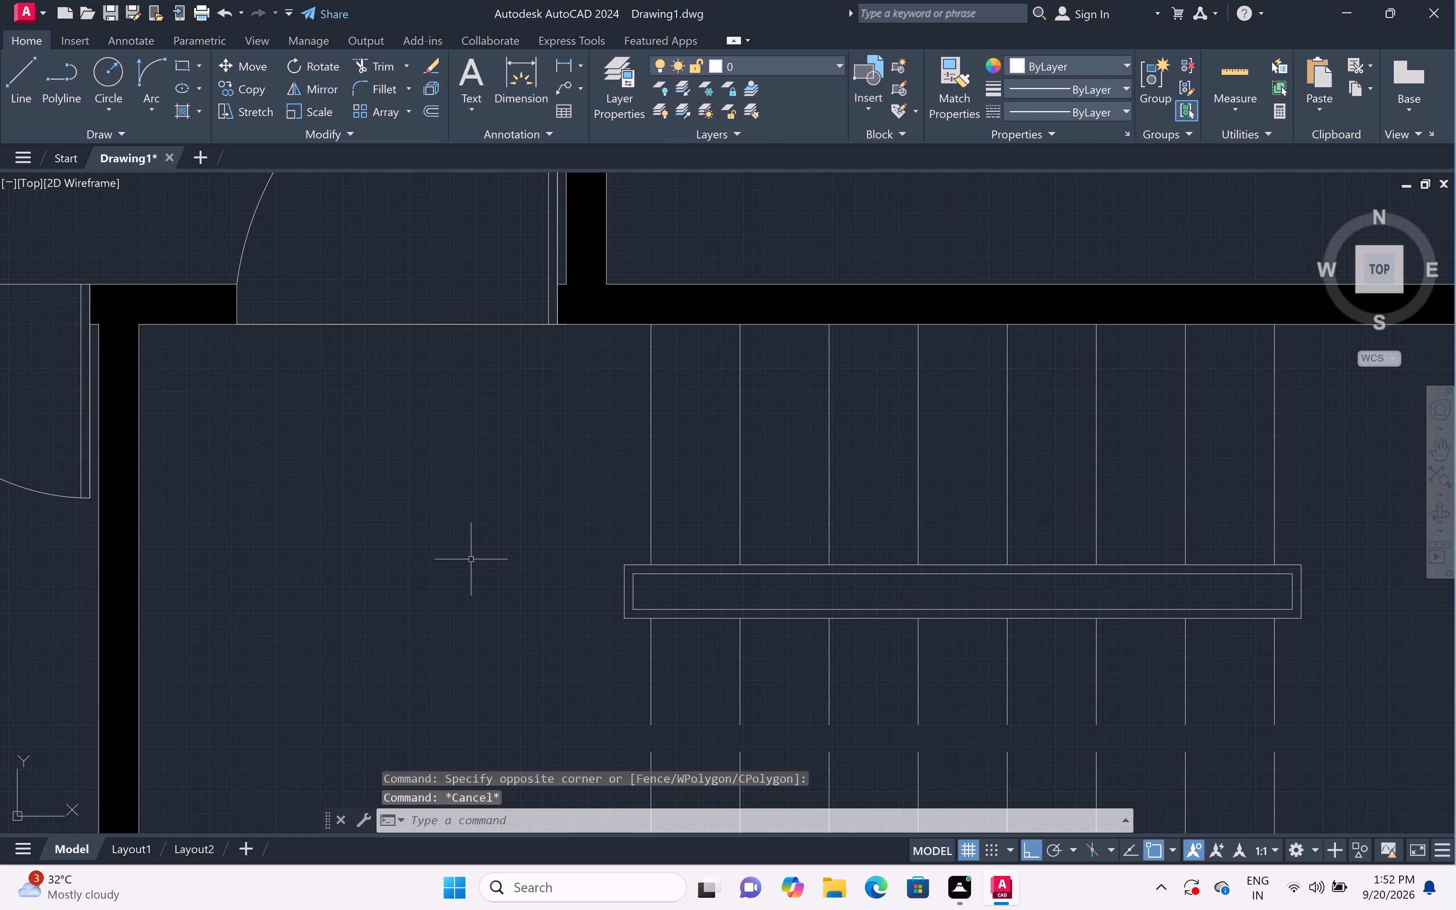
scroll(476, 559, "down", 4)
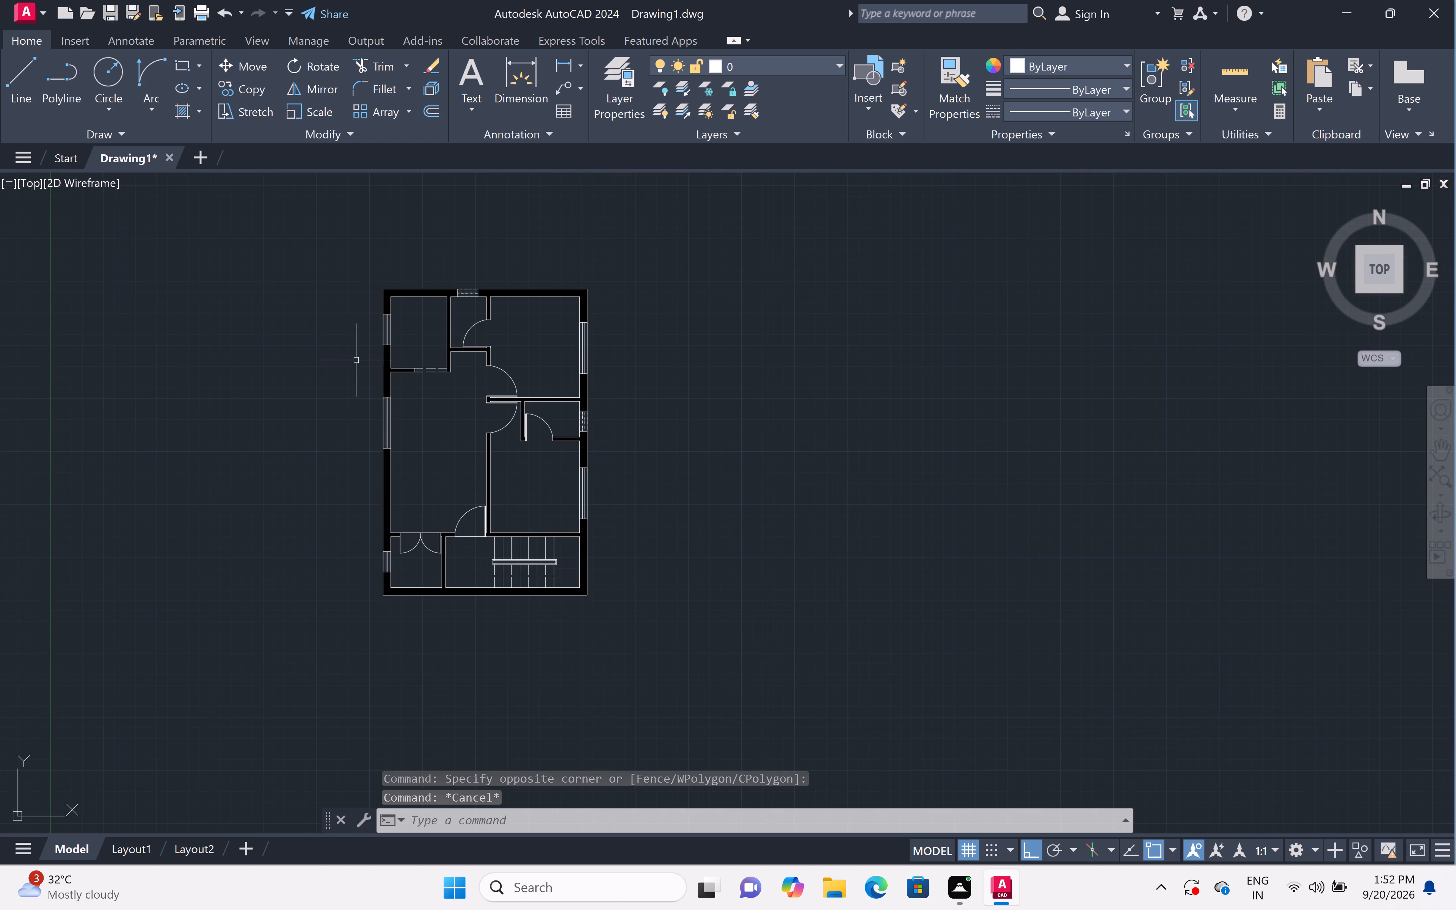
scroll(273, 463, "up", 1)
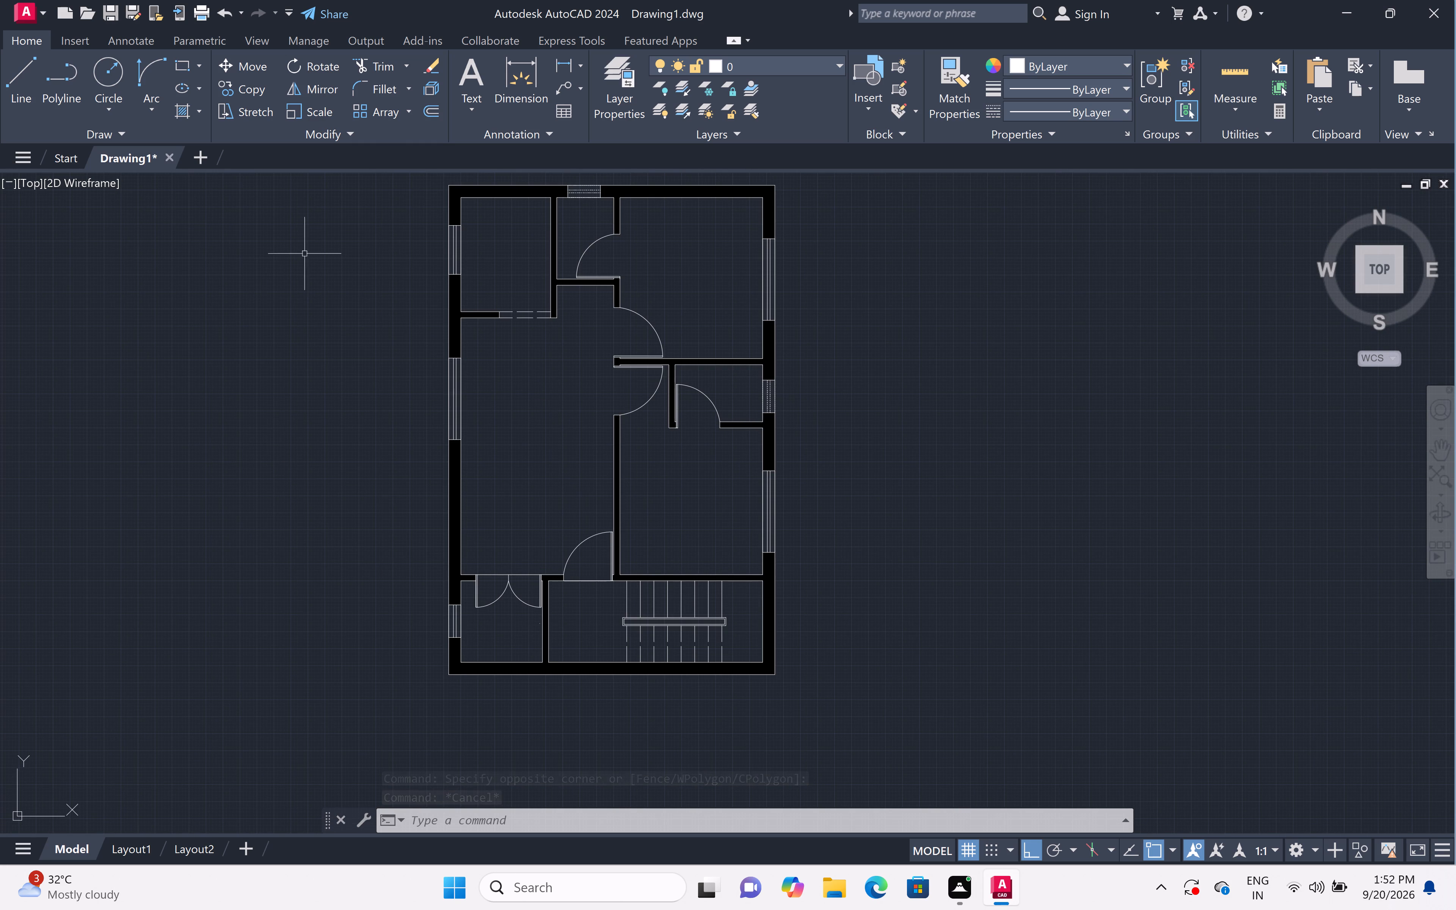
scroll(303, 237, "up", 1)
scroll(303, 237, "down", 1)
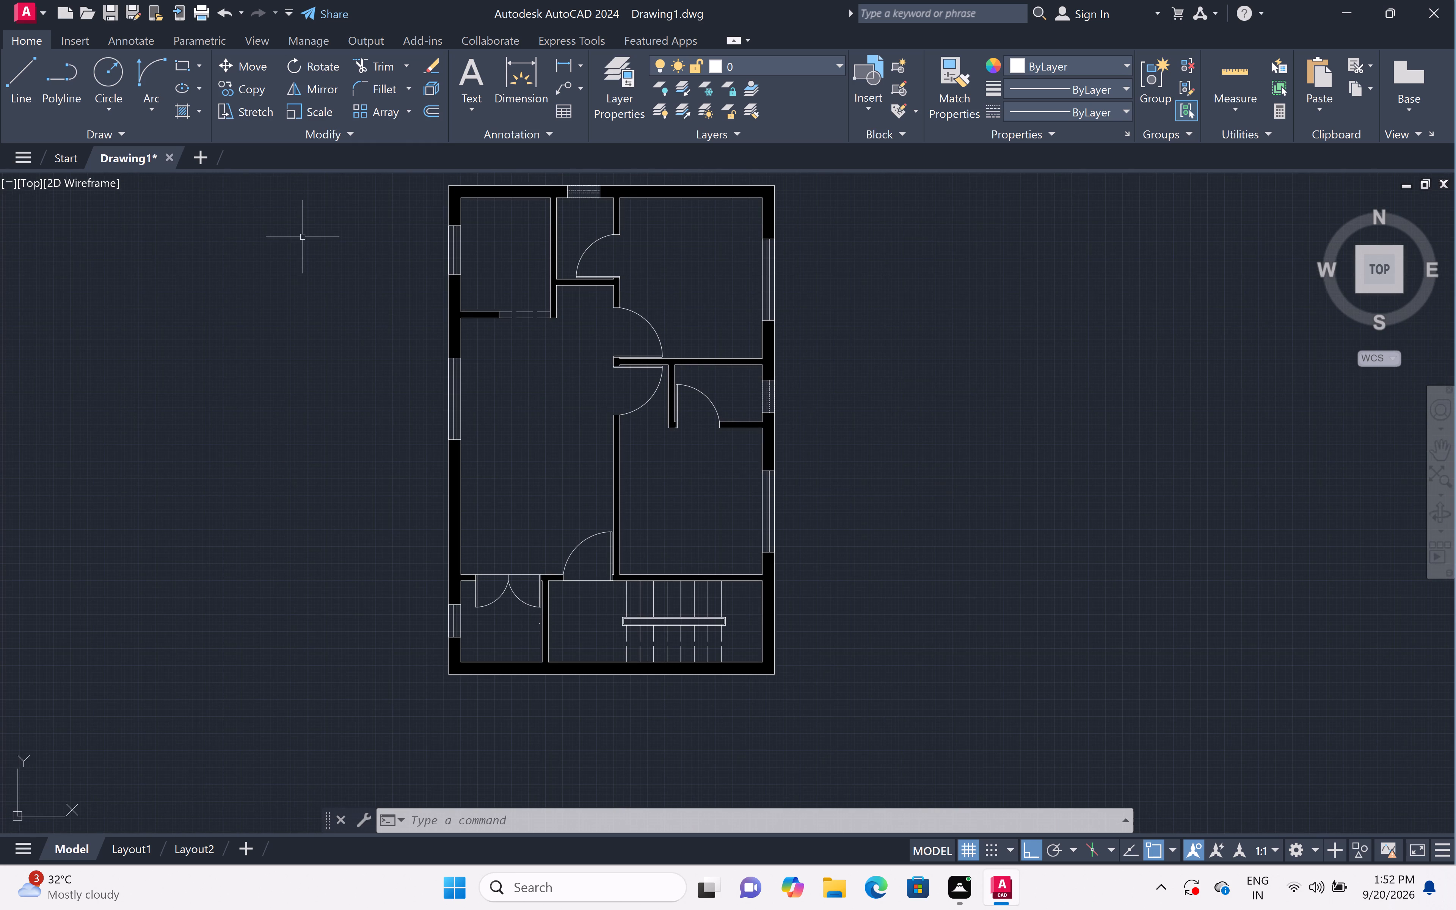
middle_click_drag(360, 181, 360, 184)
scroll(360, 181, "up", 1)
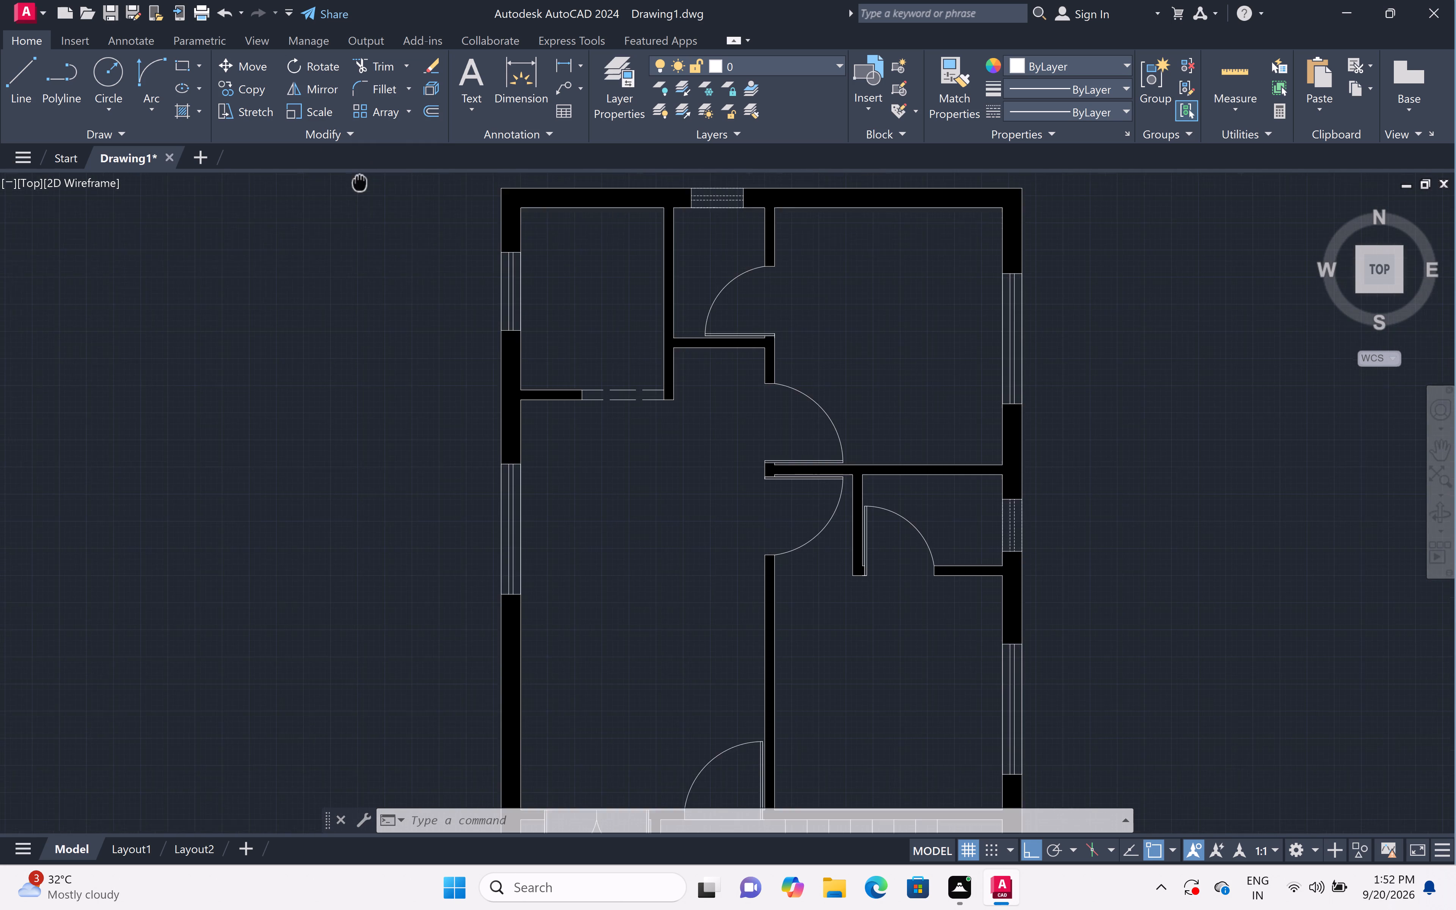
Open the existing drawing 13-9-26 floor plan (3).
middle_click_drag(360, 184, 384, 247)
scroll(504, 261, "down", 2)
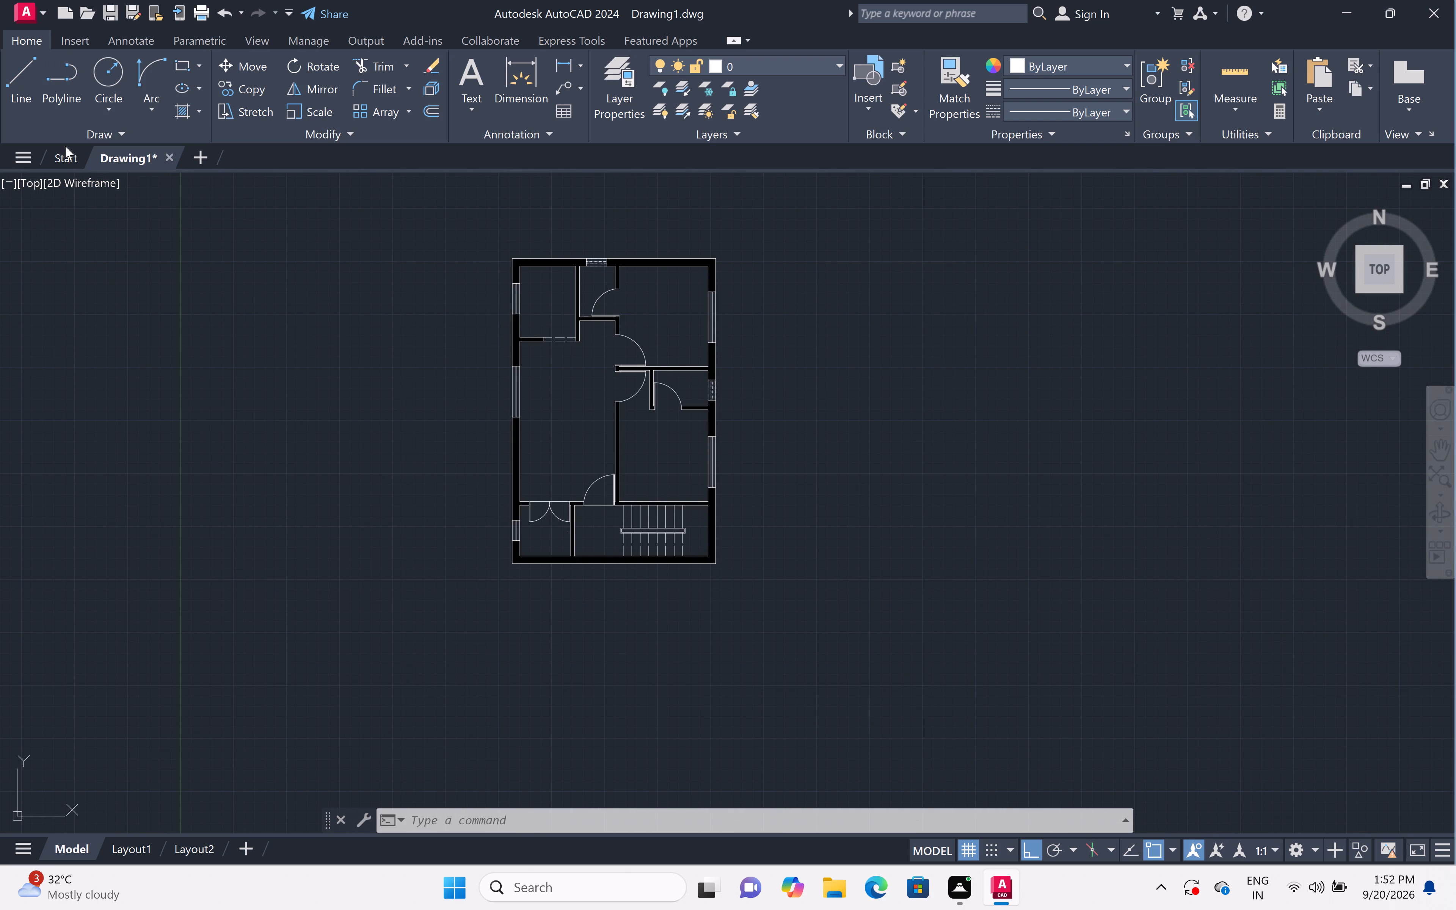
left_click(28, 8)
double_click(226, 168)
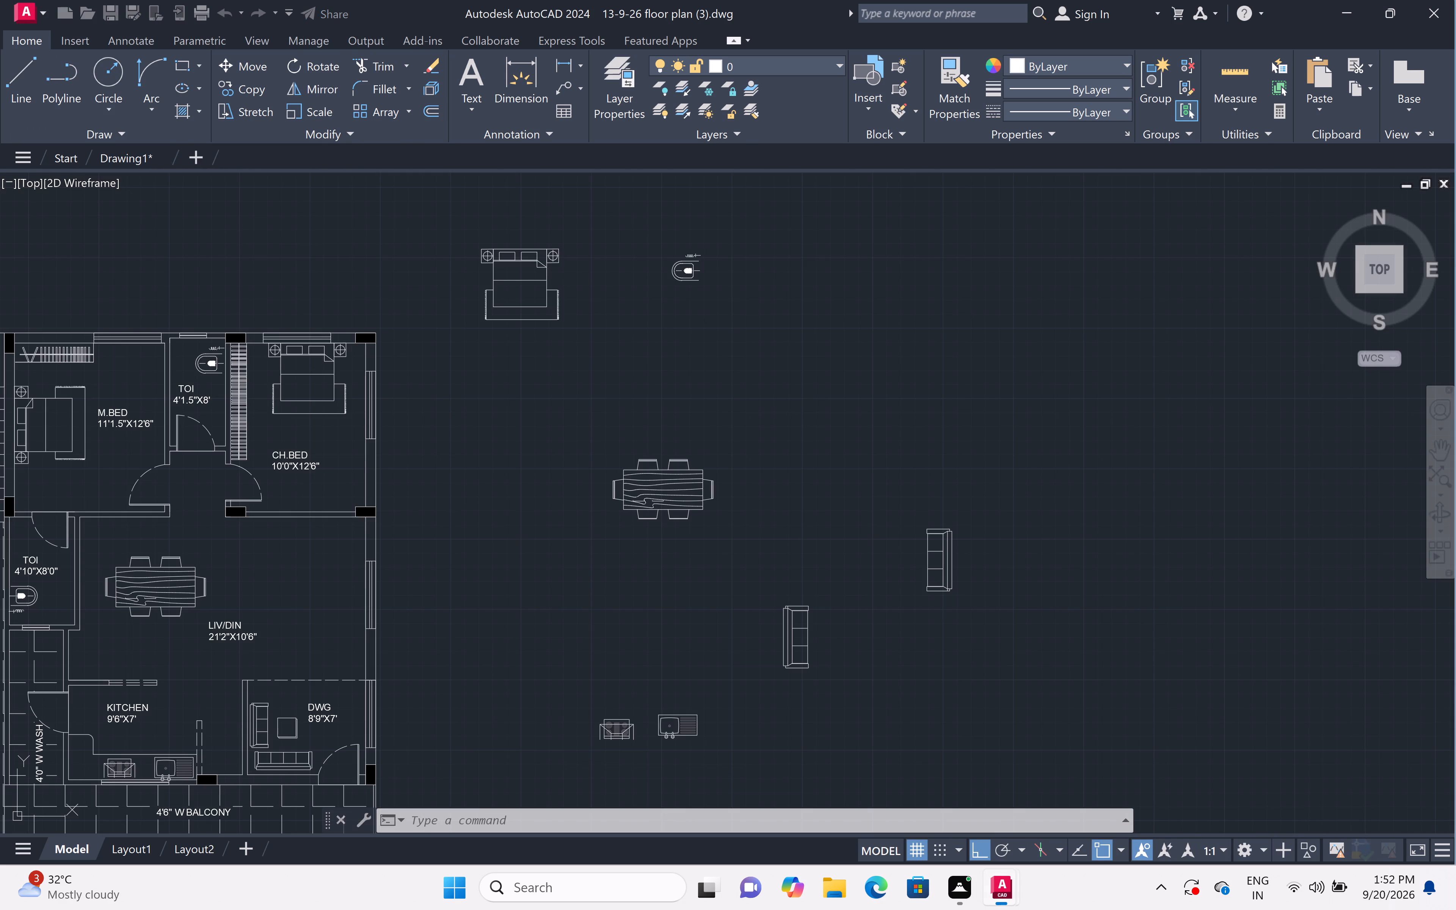
Copy the loose furniture and fixture set beside the existing plan and paste it into Drawing1, to the right of the house plan.
scroll(492, 348, "down", 3)
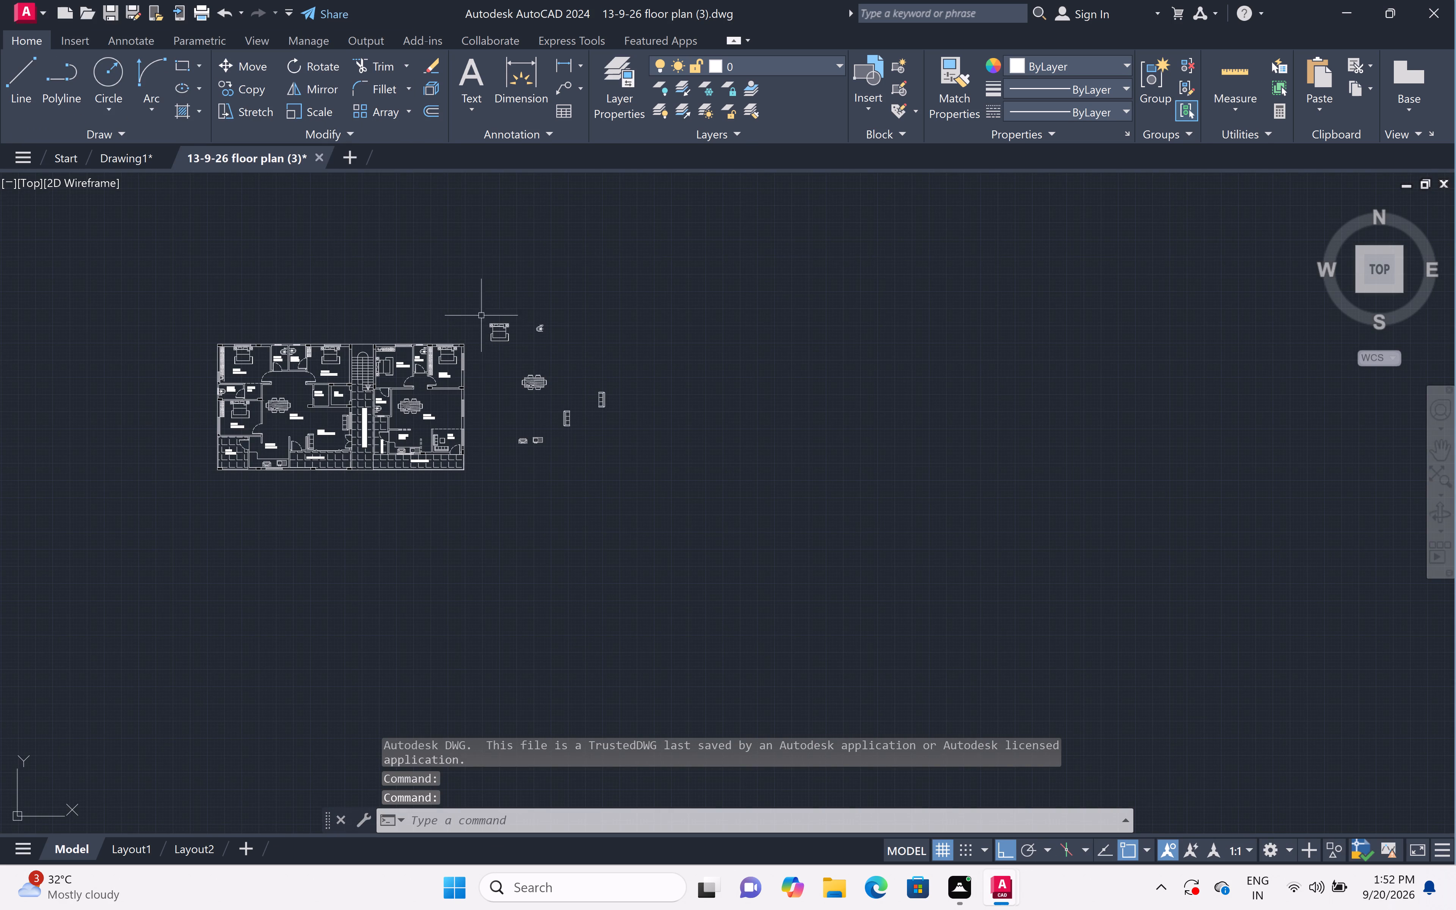
left_click(469, 306)
left_click(643, 482)
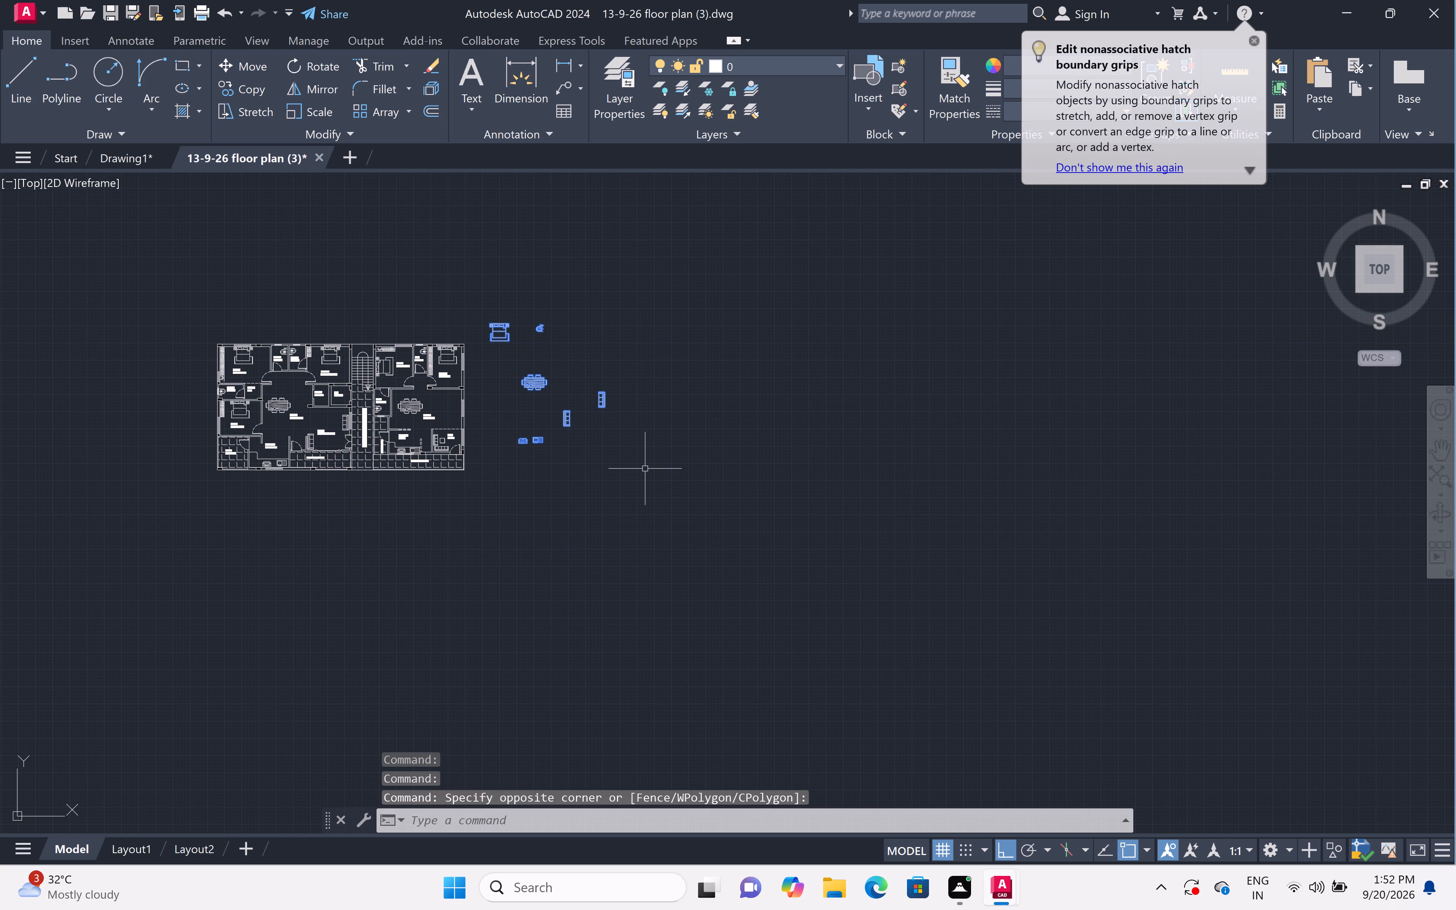
key("ctrl+c")
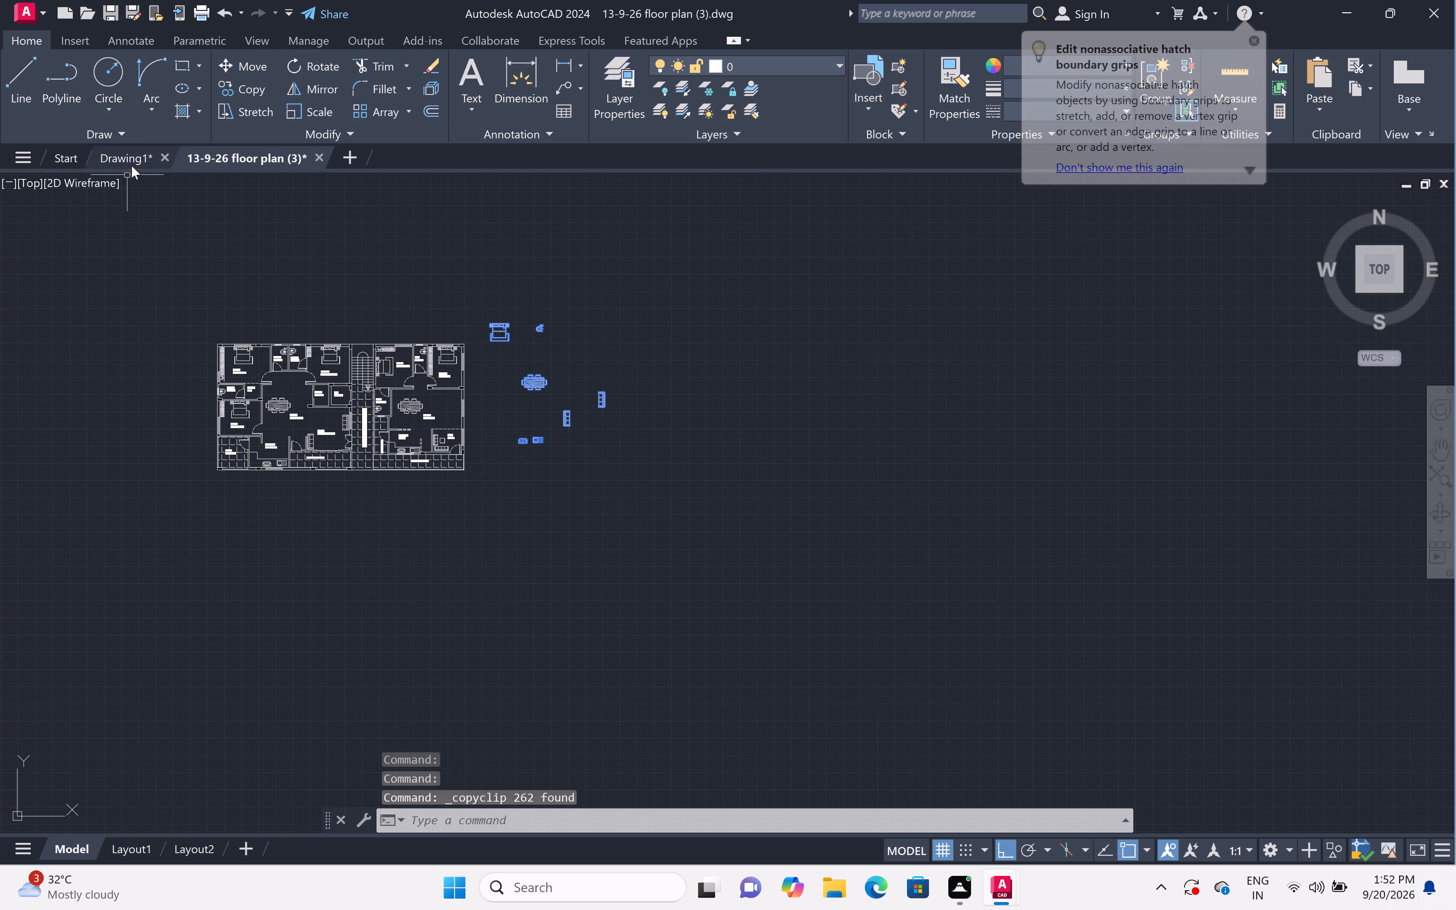
left_click(128, 152)
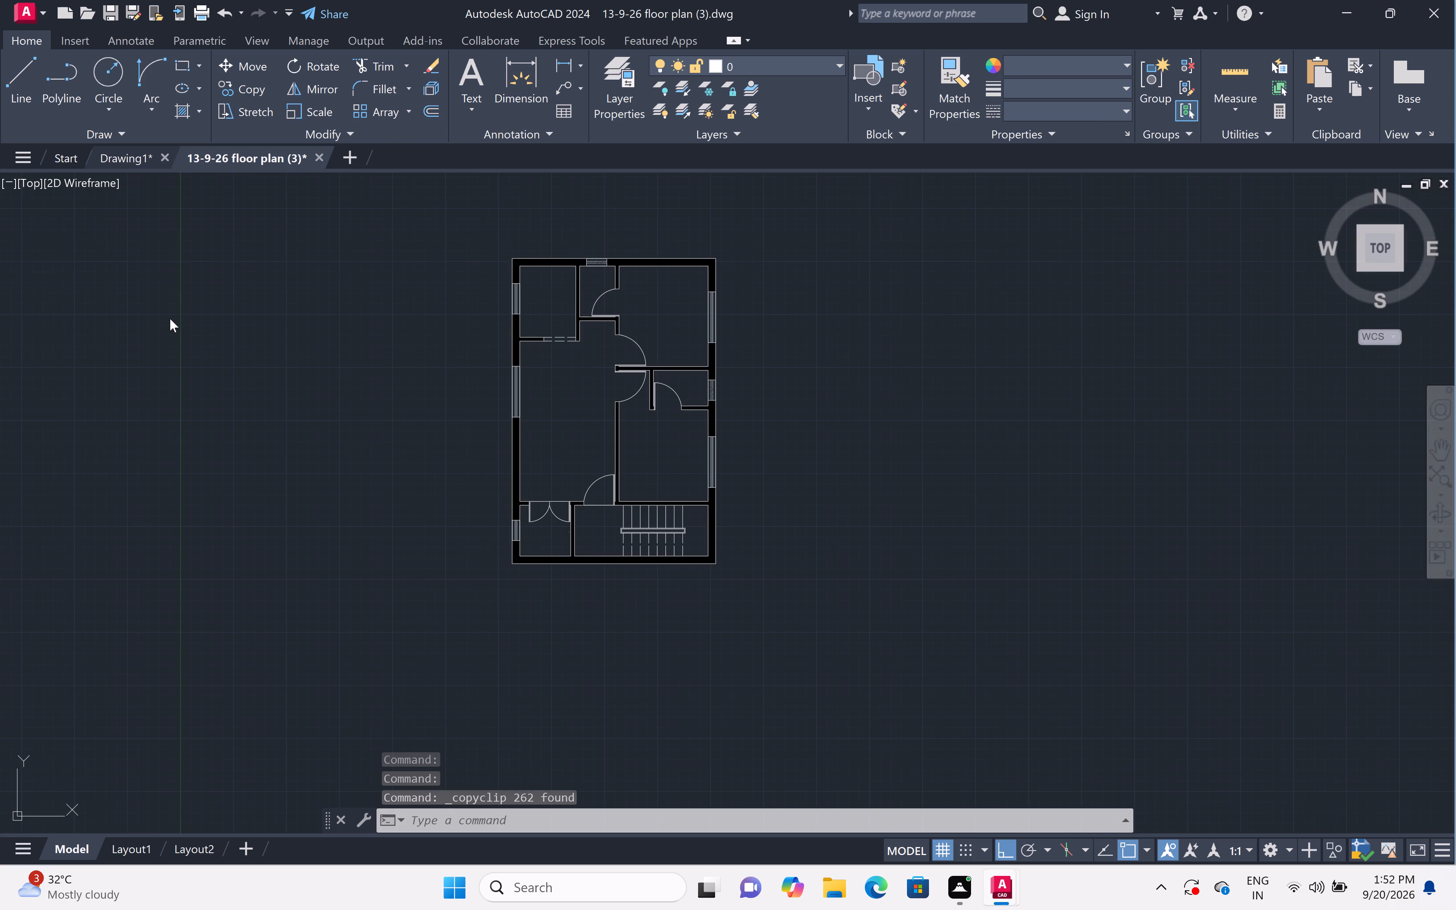
scroll(301, 351, "down", 1)
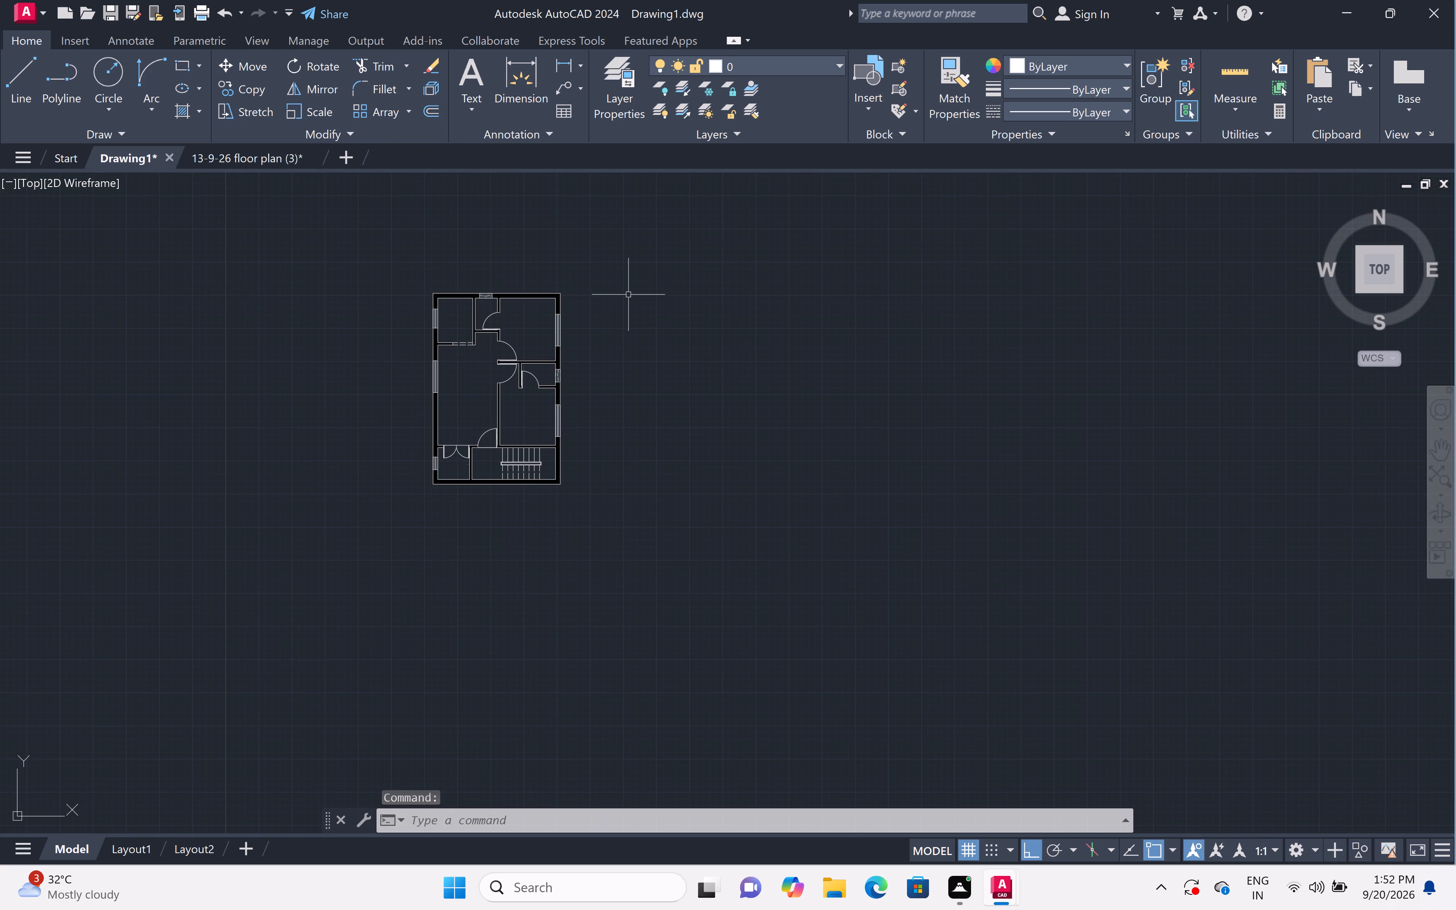
scroll(429, 279, "up", 1)
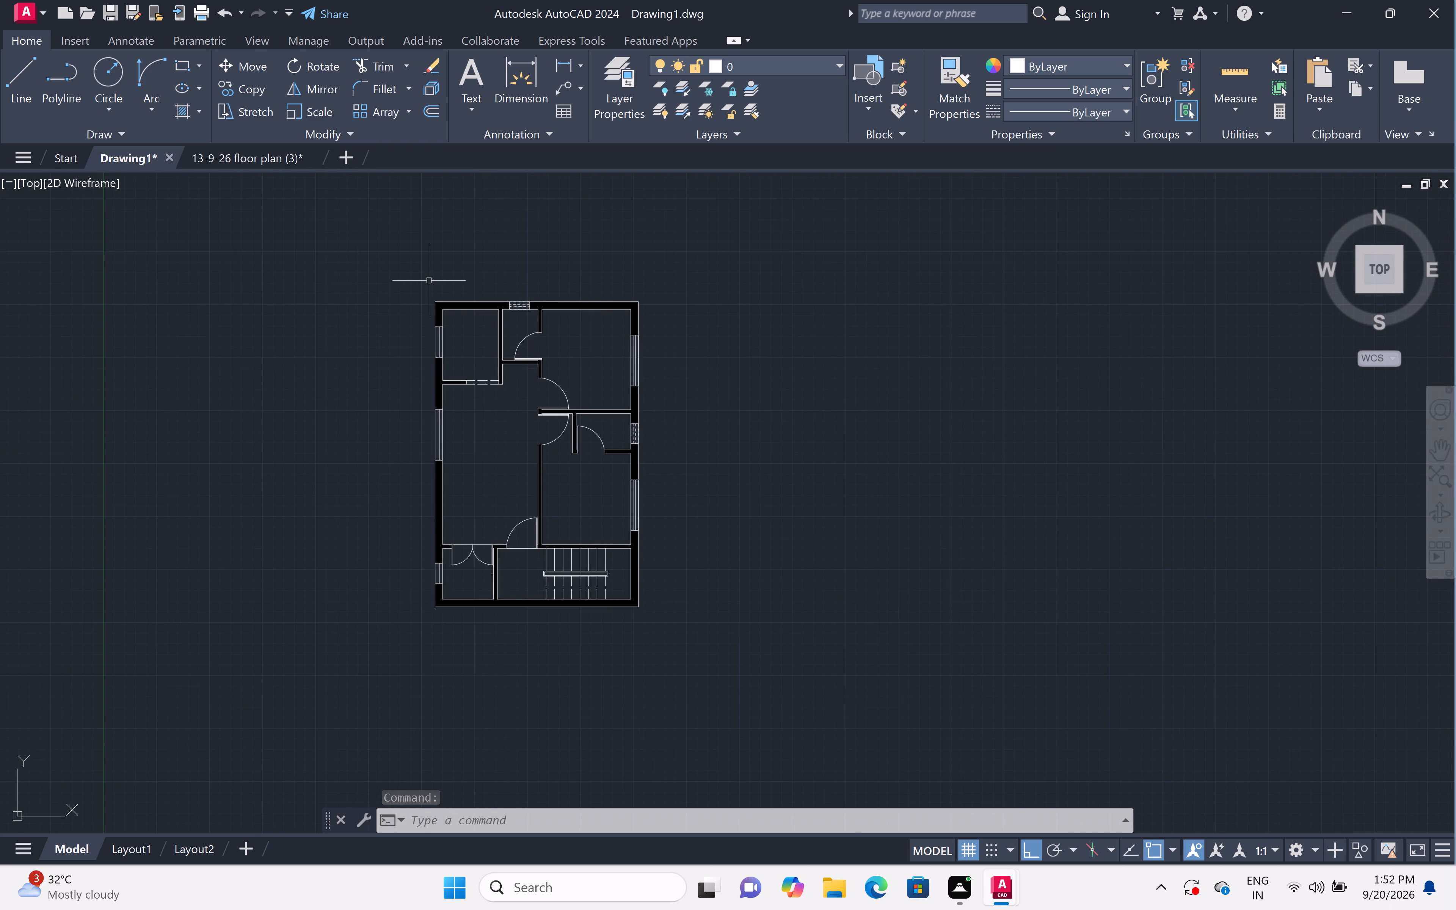
key("ctrl+v")
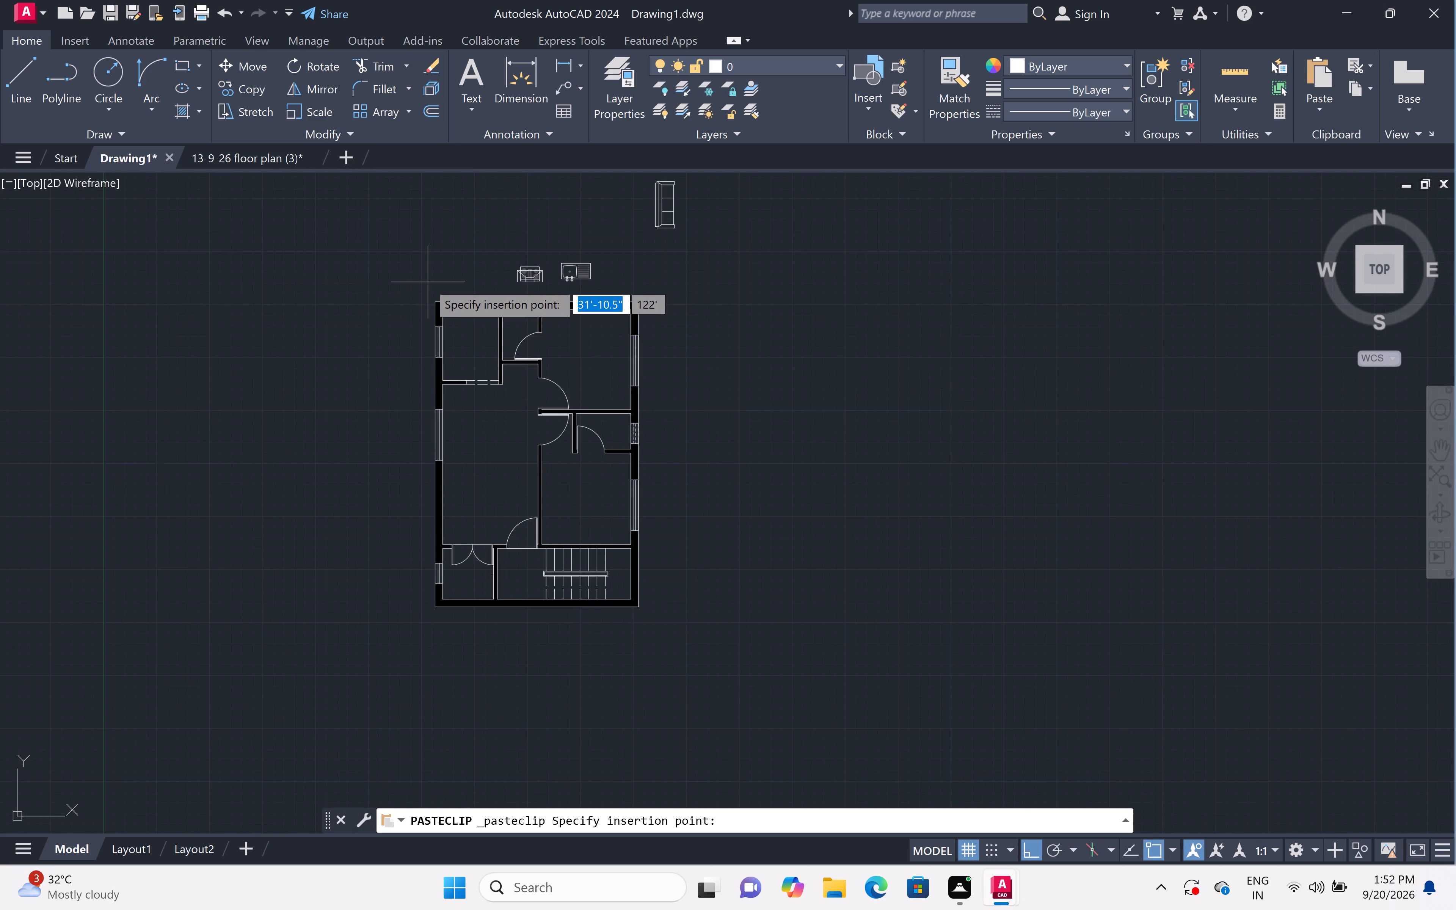
left_click(697, 655)
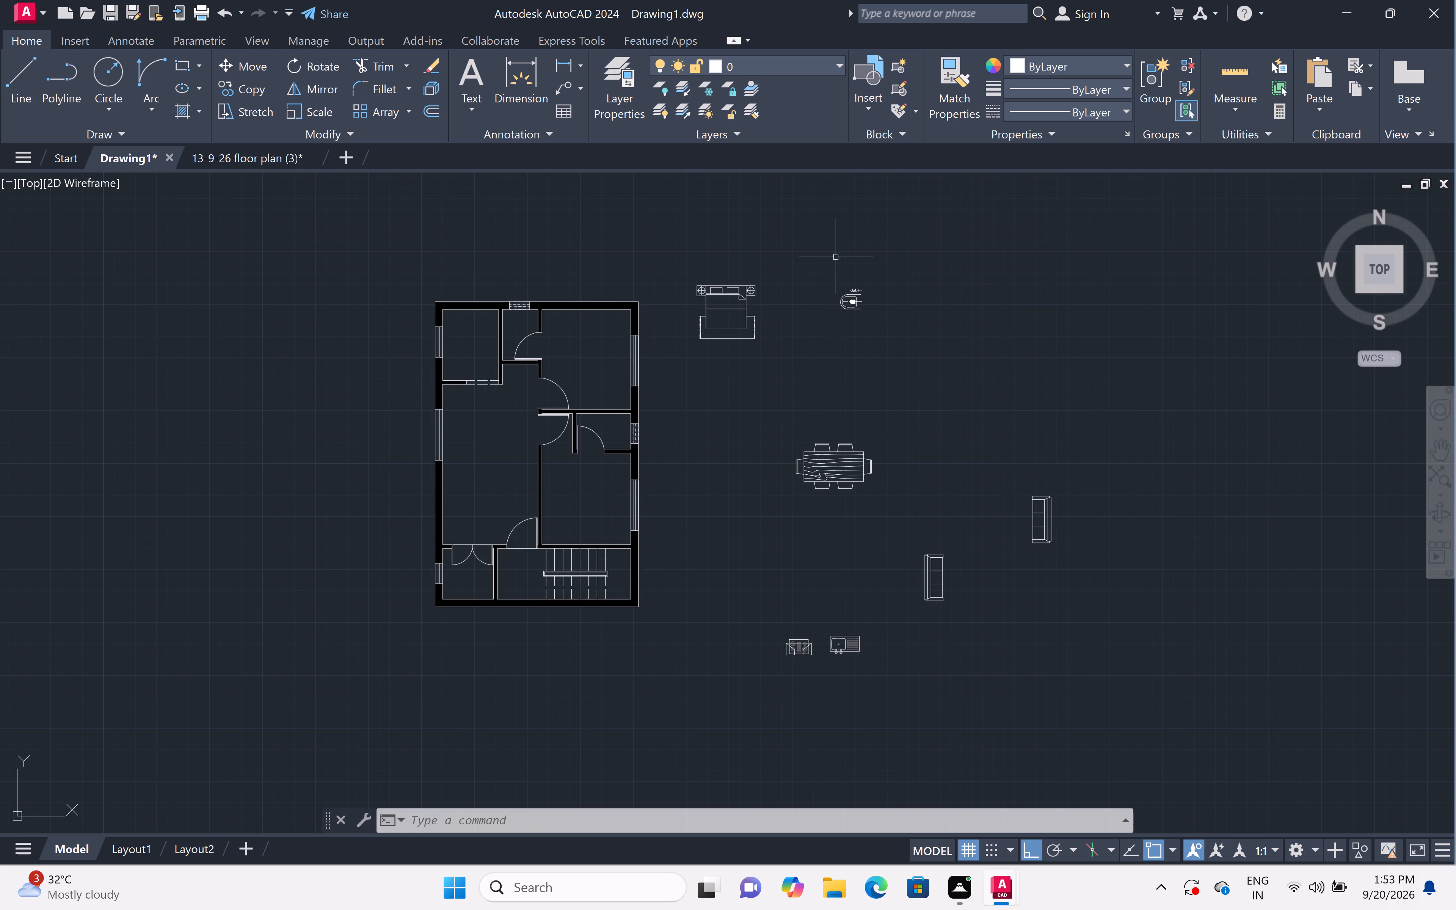
Copy the double bed with its side tables into the upper-right bedroom, with the headboard along the top wall.
left_click(797, 272)
left_click(659, 397)
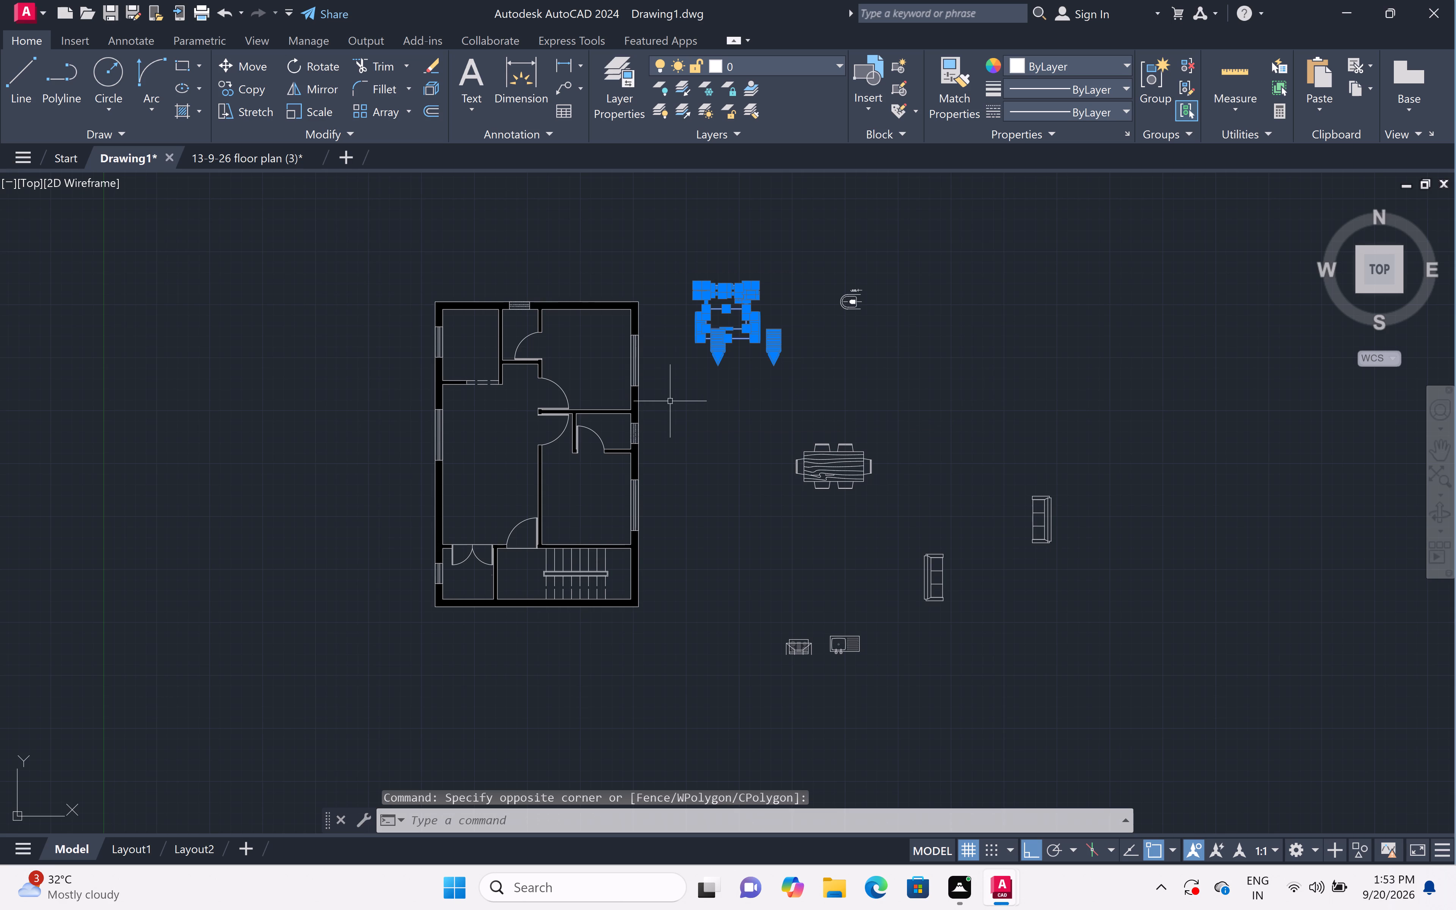
key("c")
type("o")
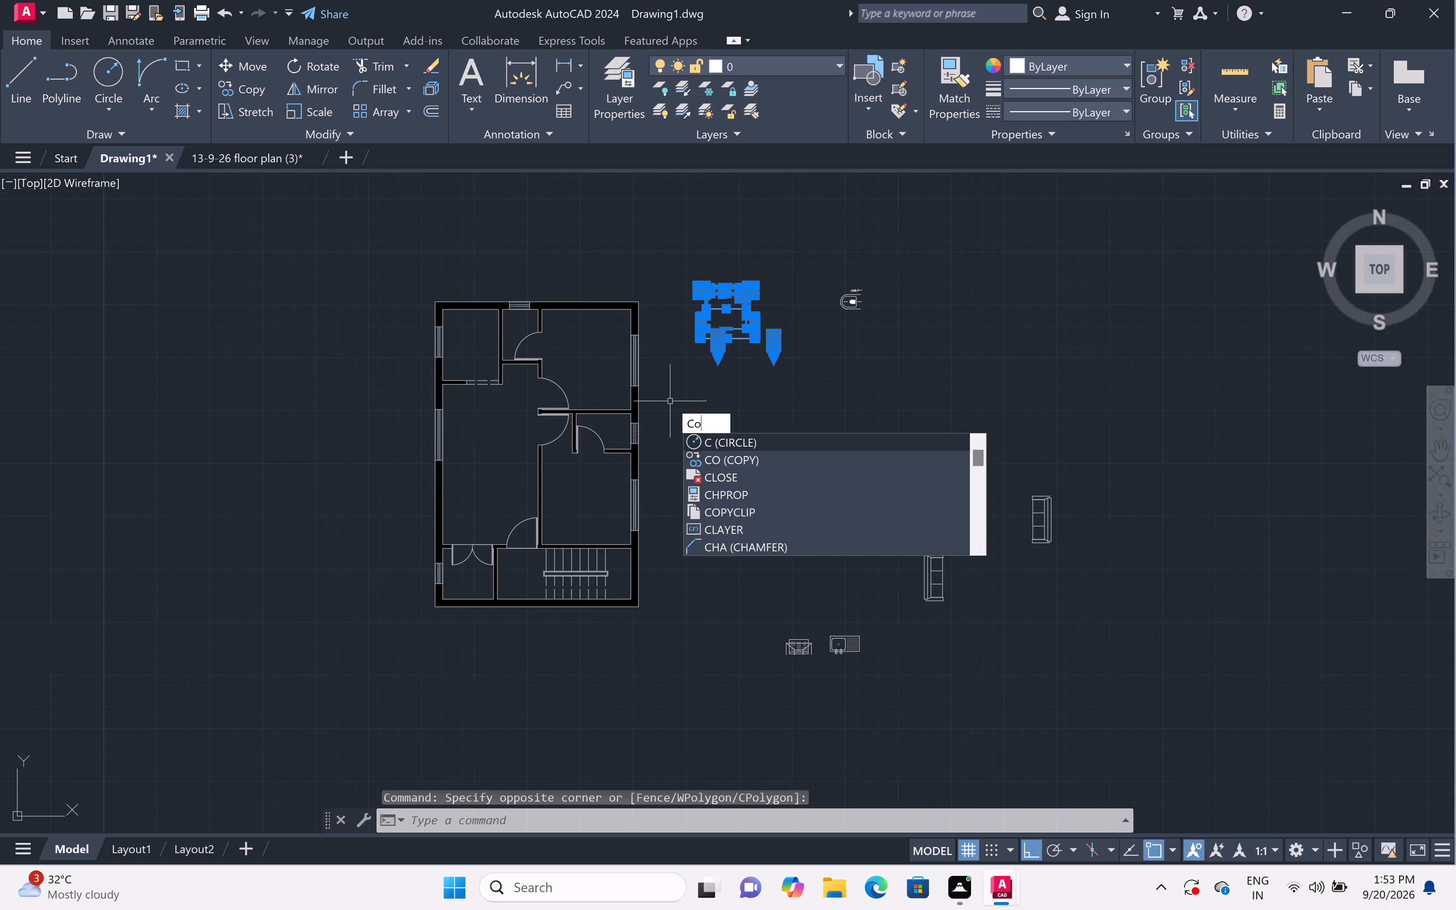
key("space")
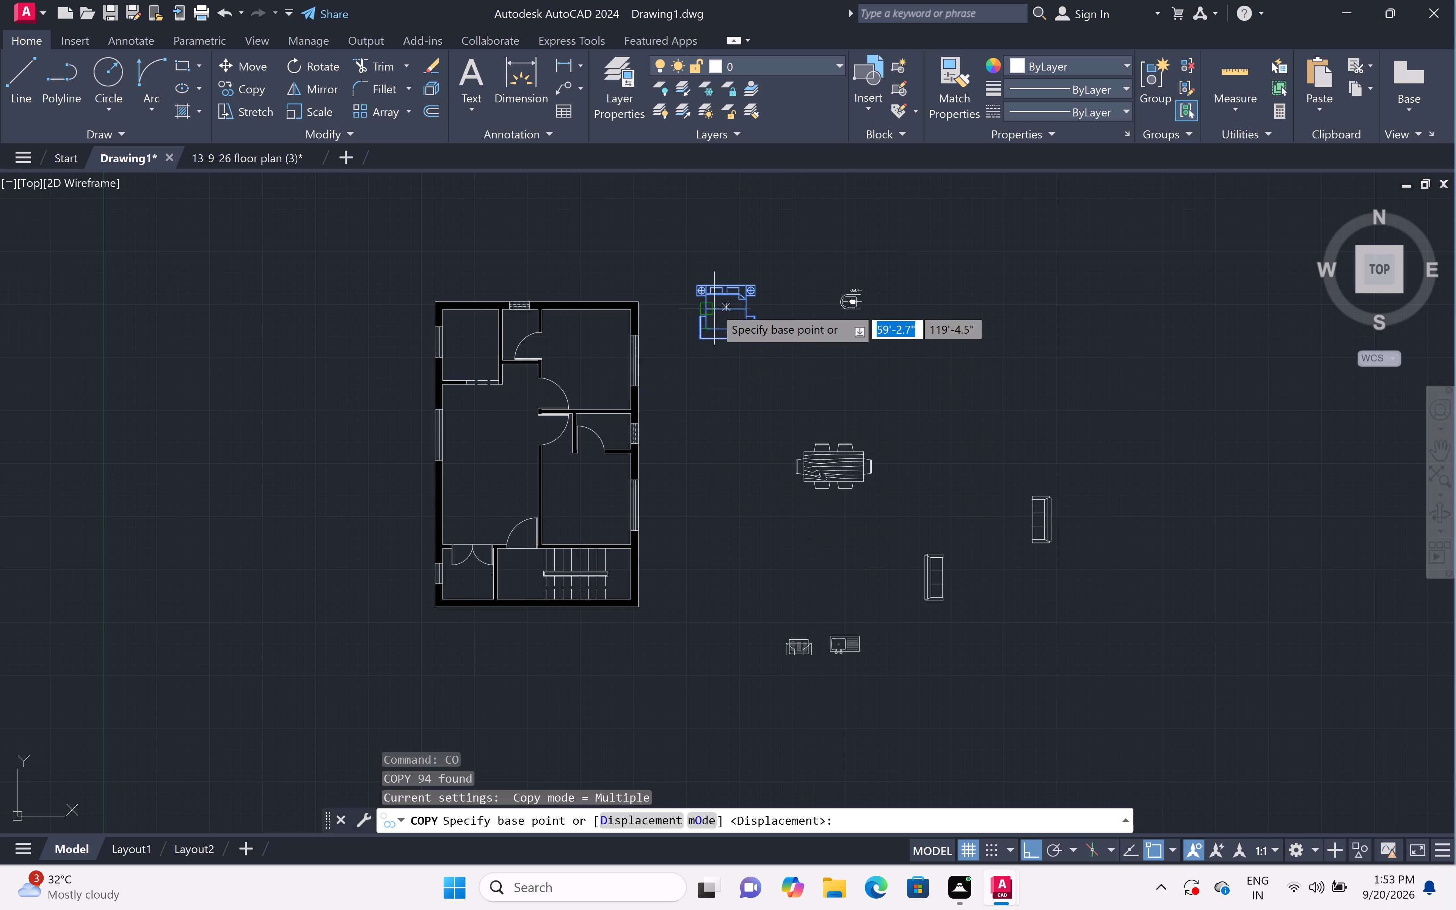
scroll(715, 307, "up", 3)
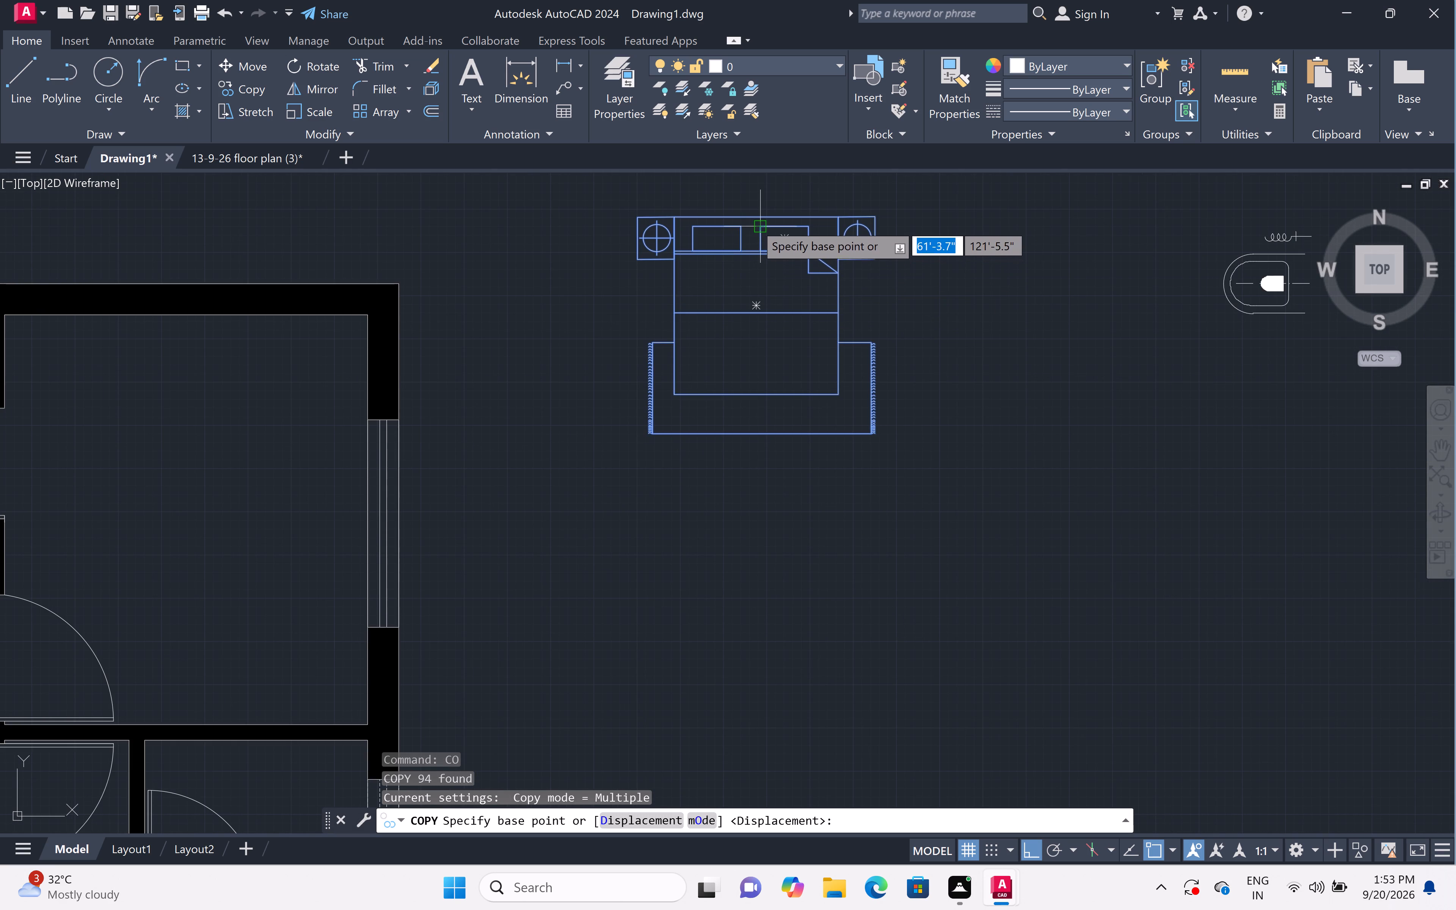
left_click(750, 220)
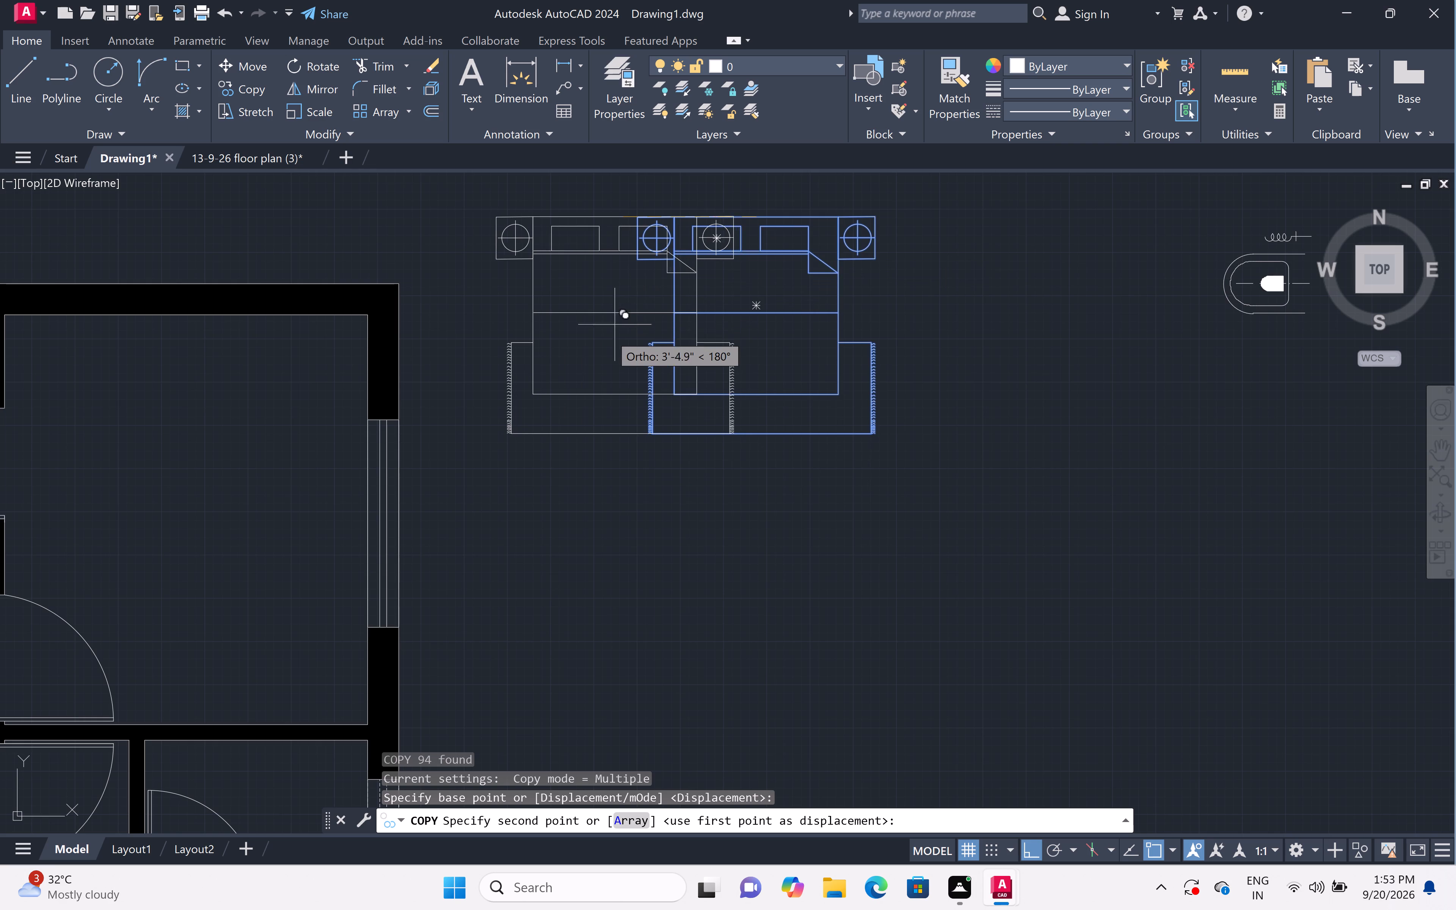
scroll(609, 334, "down", 3)
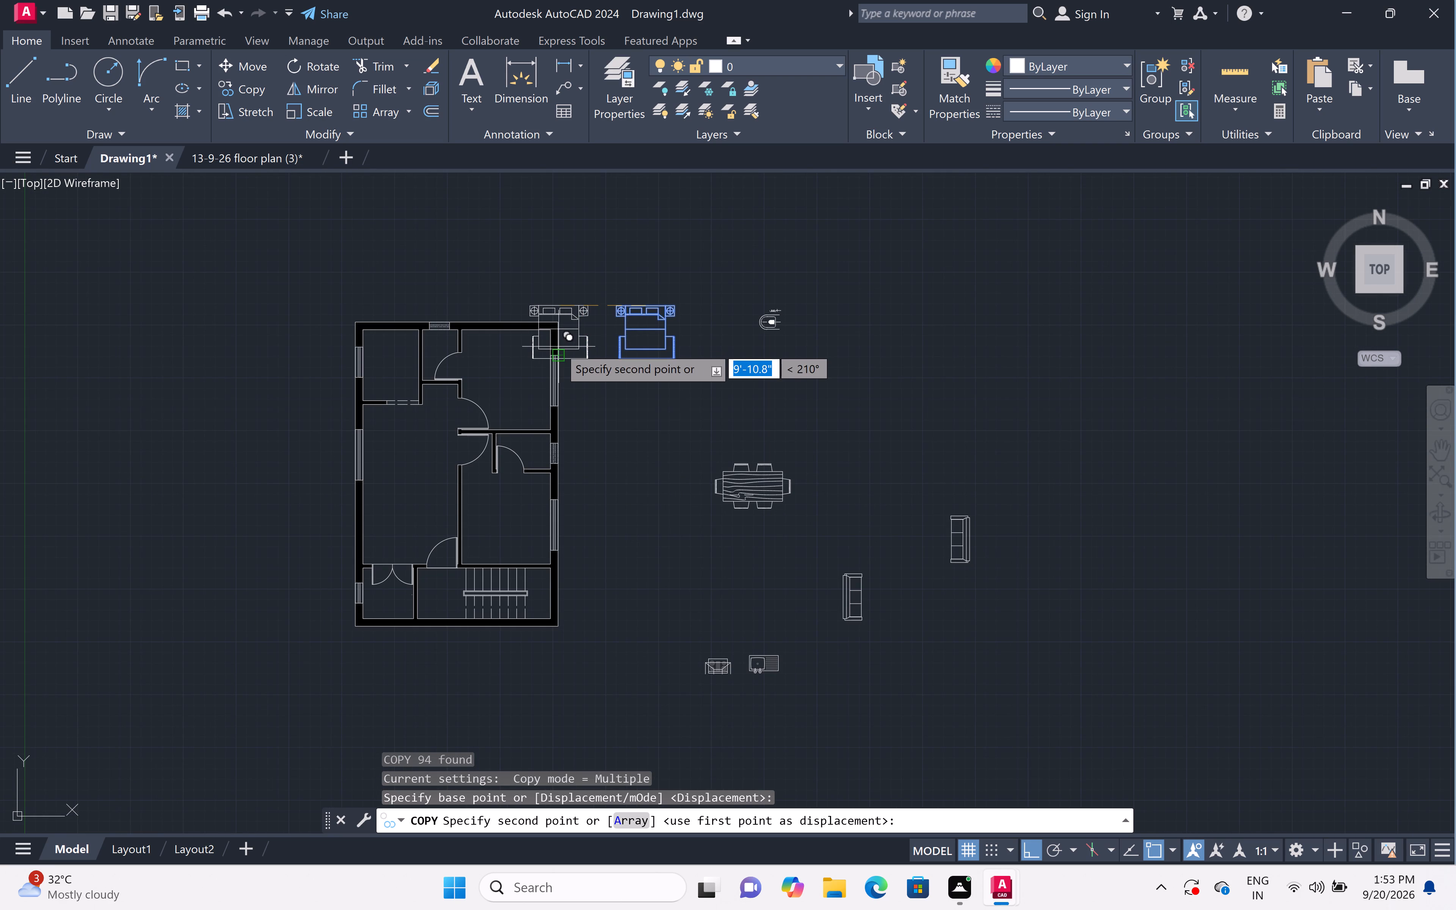
key("F8")
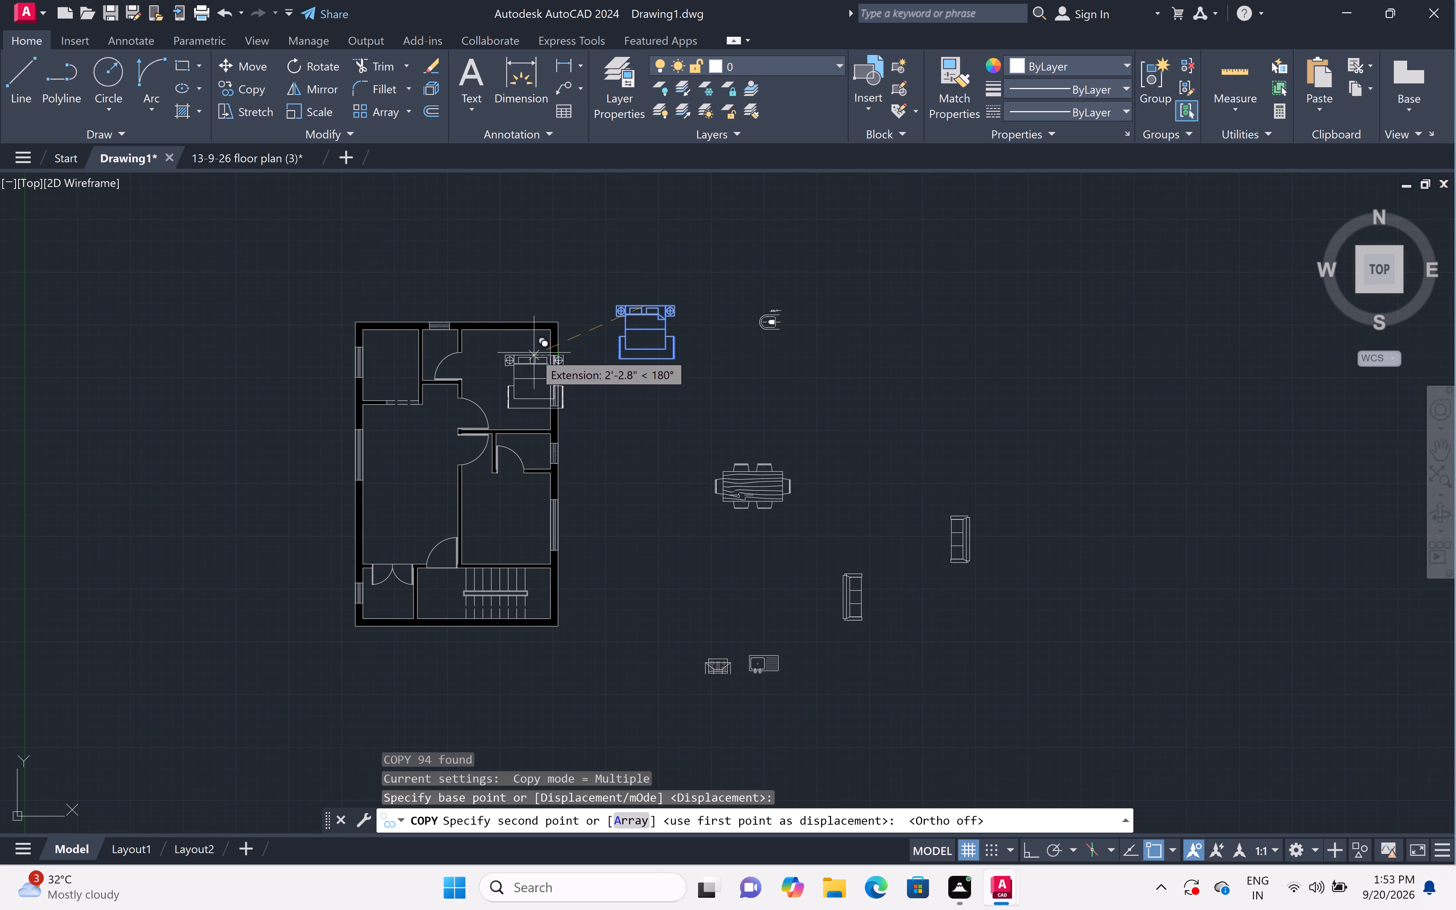
scroll(508, 337, "up", 4)
scroll(527, 321, "down", 1)
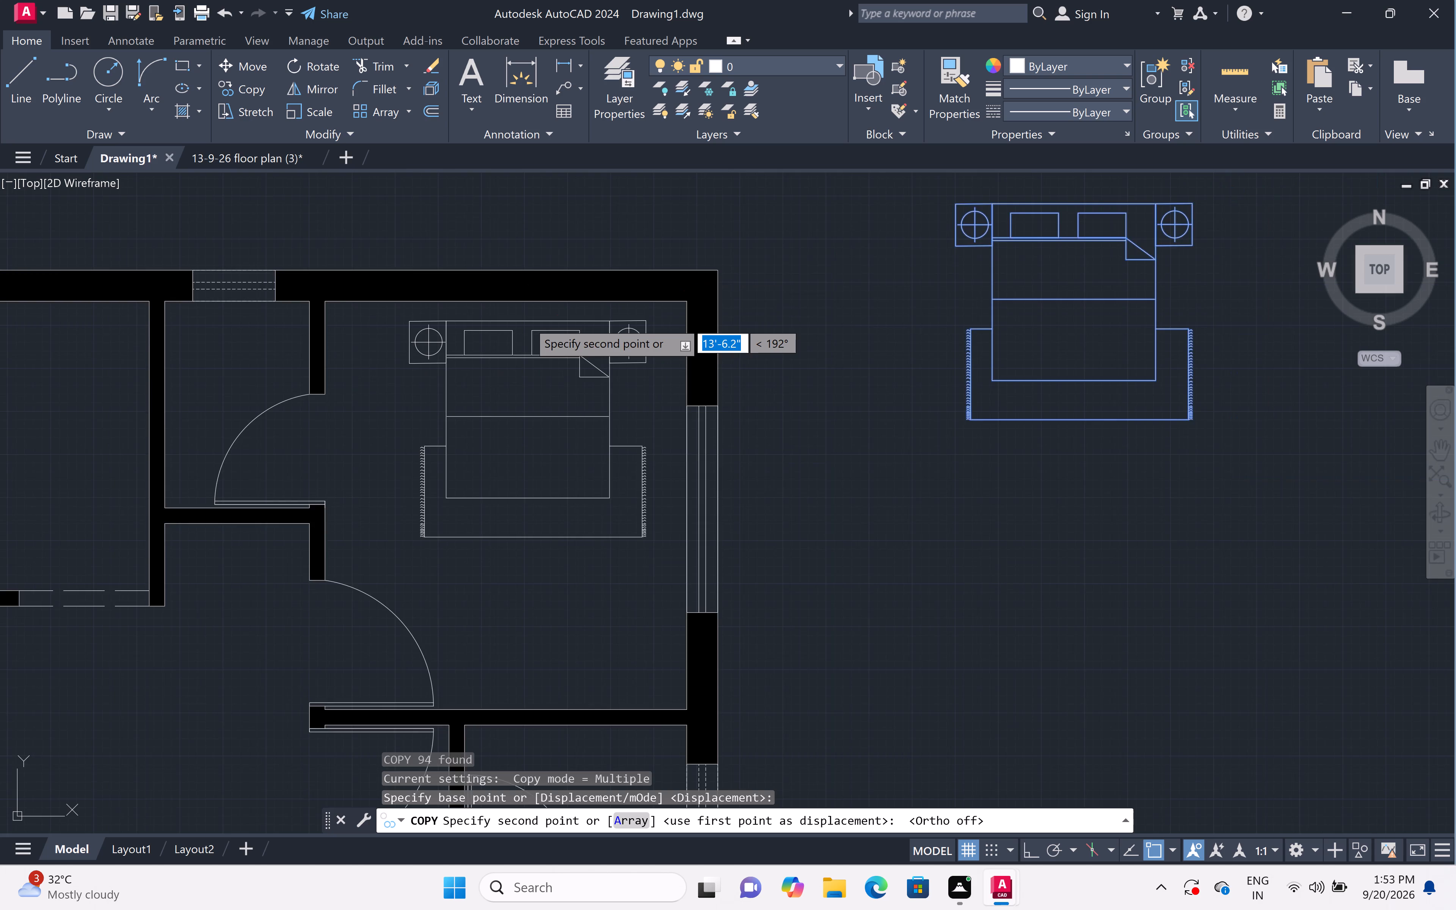
scroll(527, 321, "down", 1)
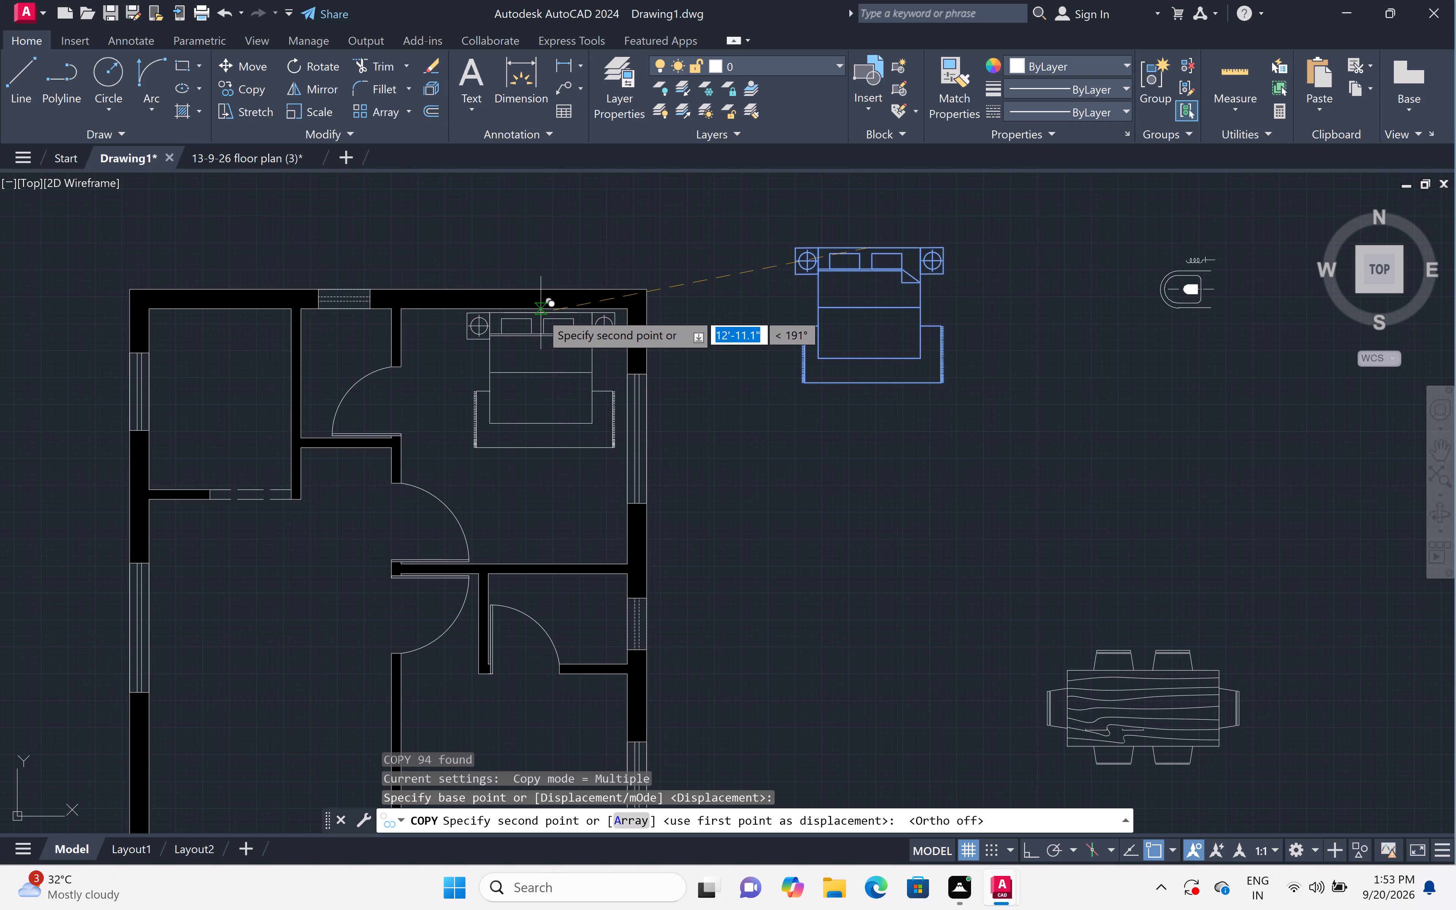
scroll(541, 313, "up", 3)
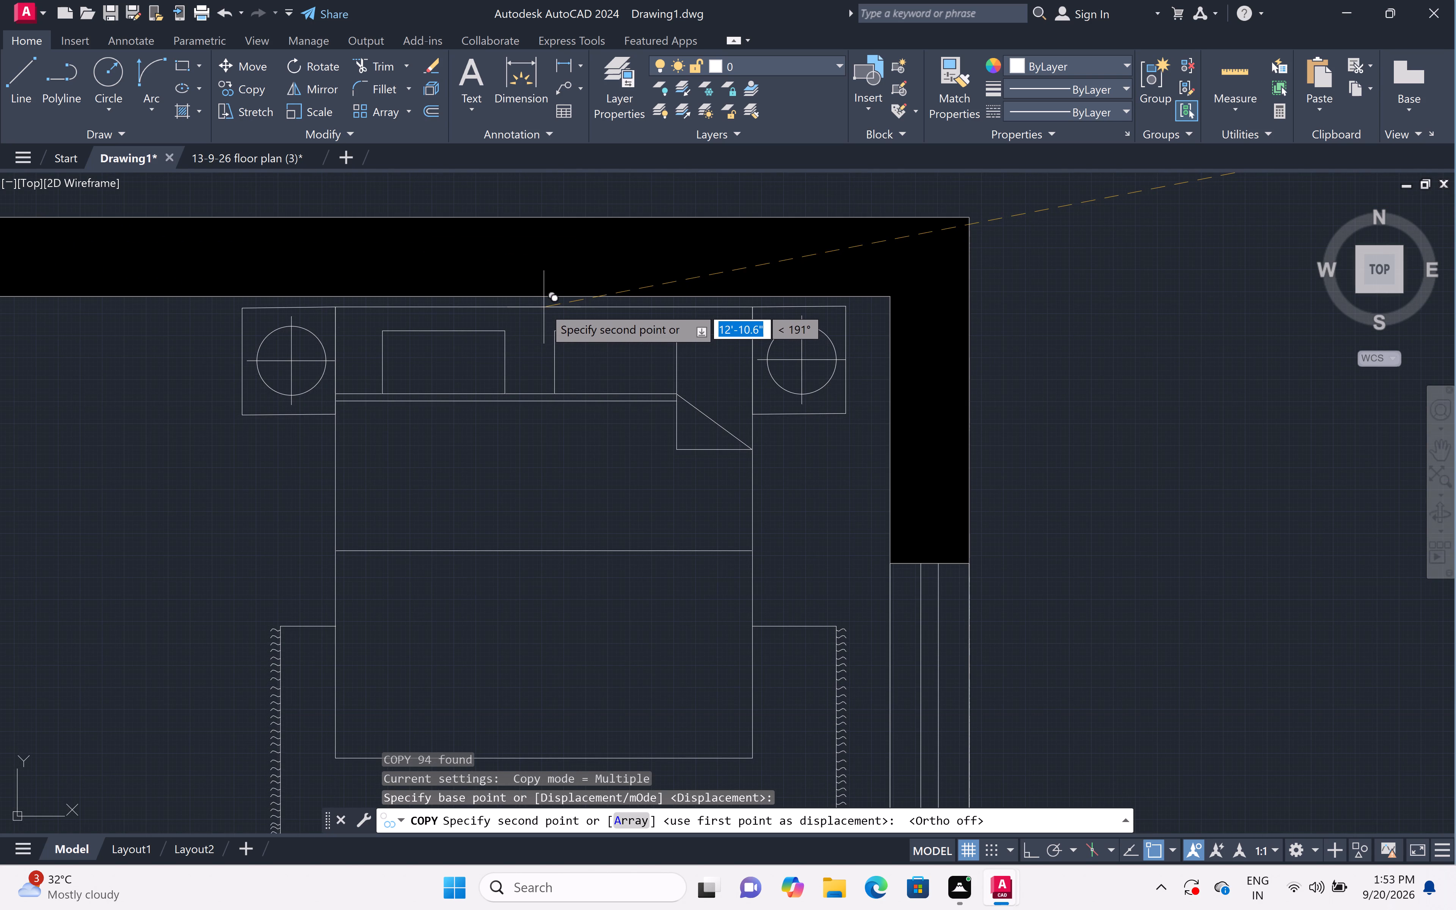
left_click(544, 307)
scroll(550, 334, "down", 6)
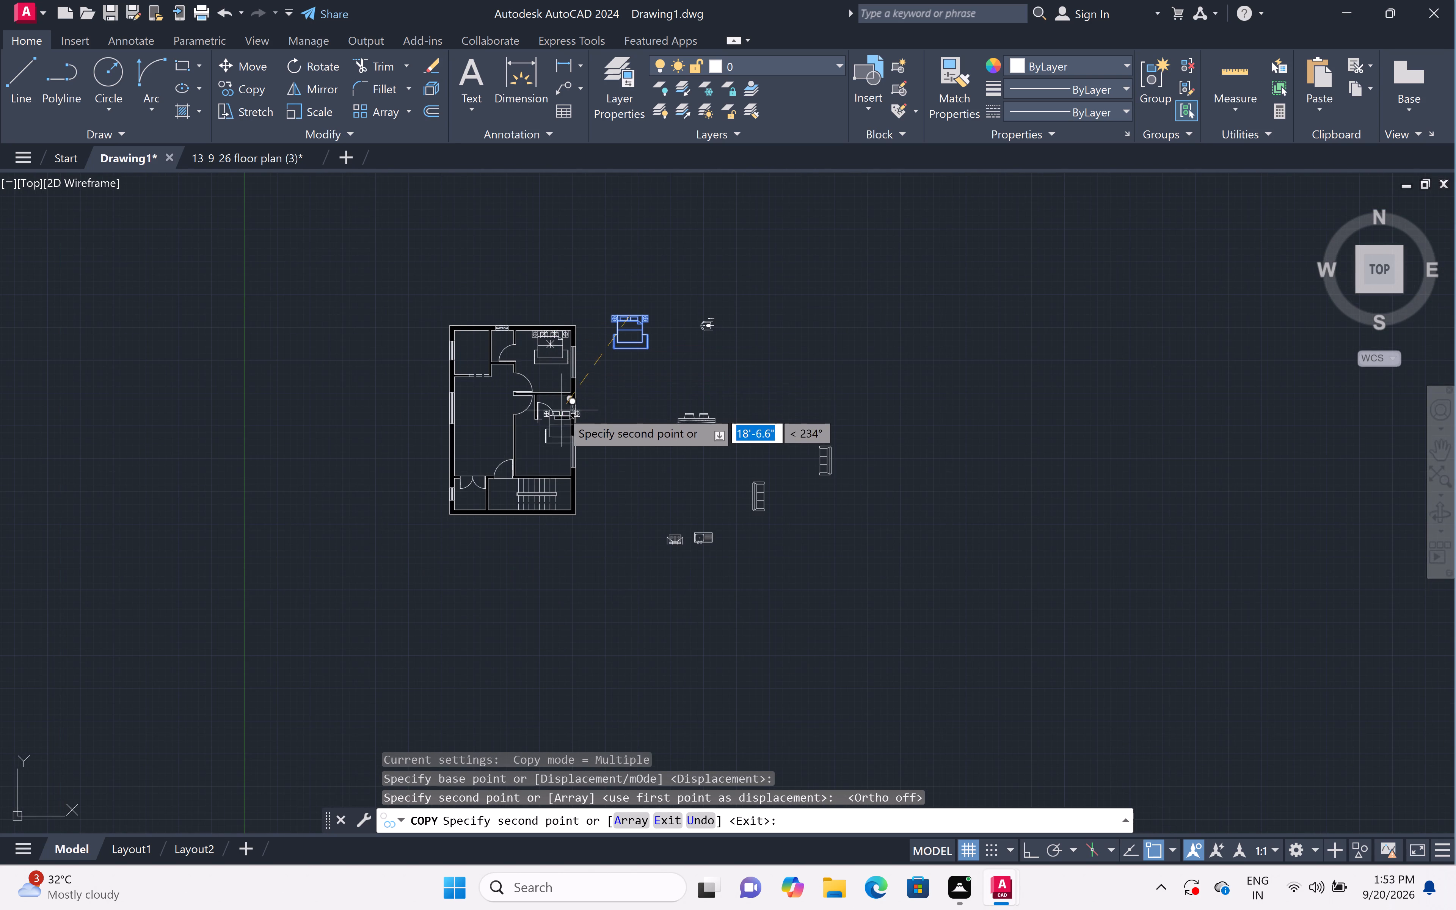
scroll(540, 437, "up", 3)
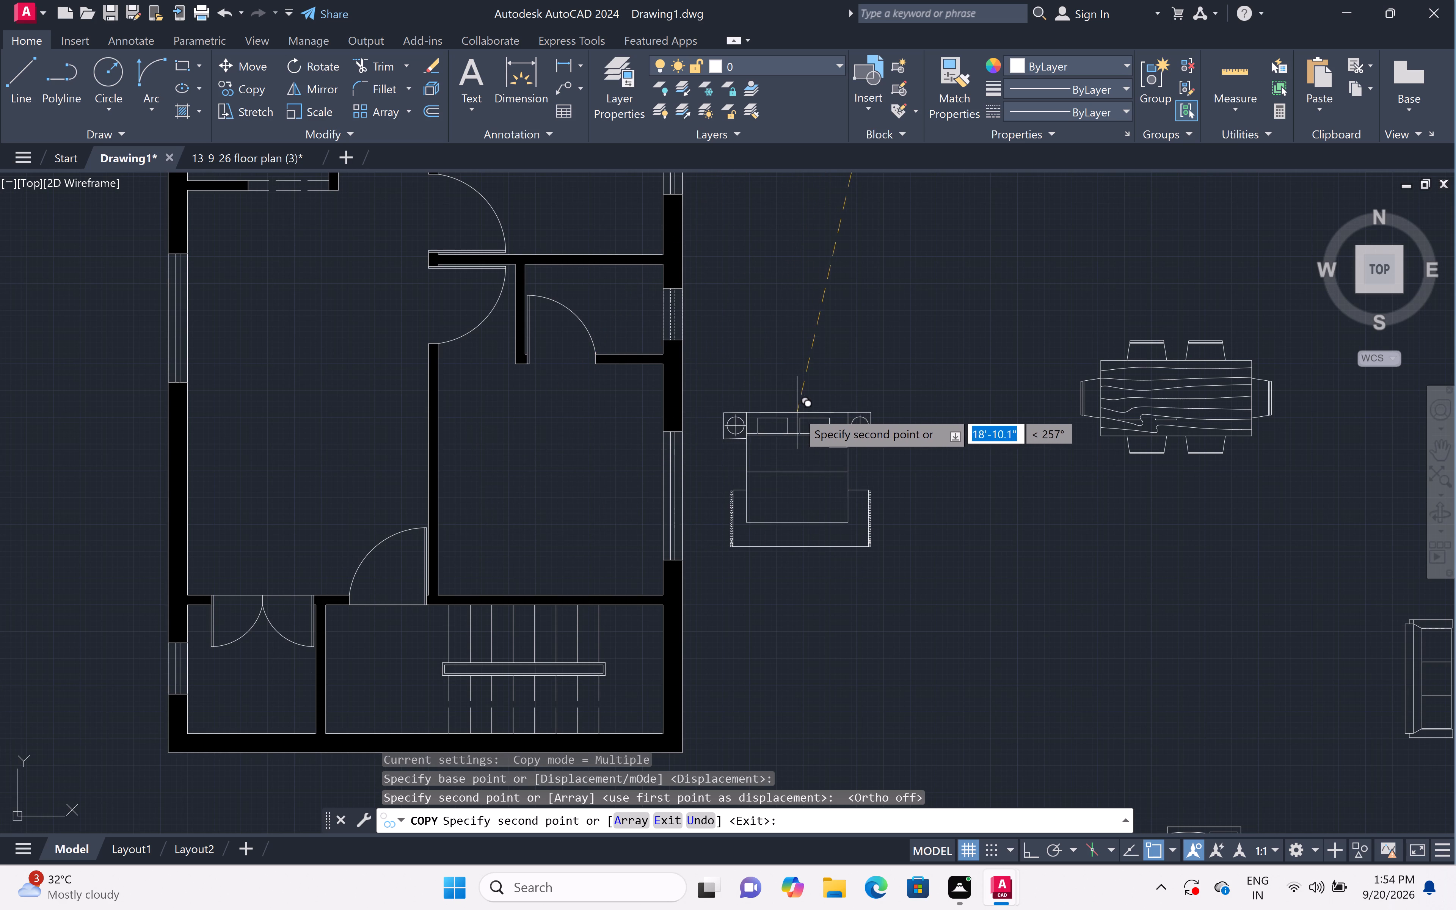
scroll(797, 411, "down", 4)
key("Escape")
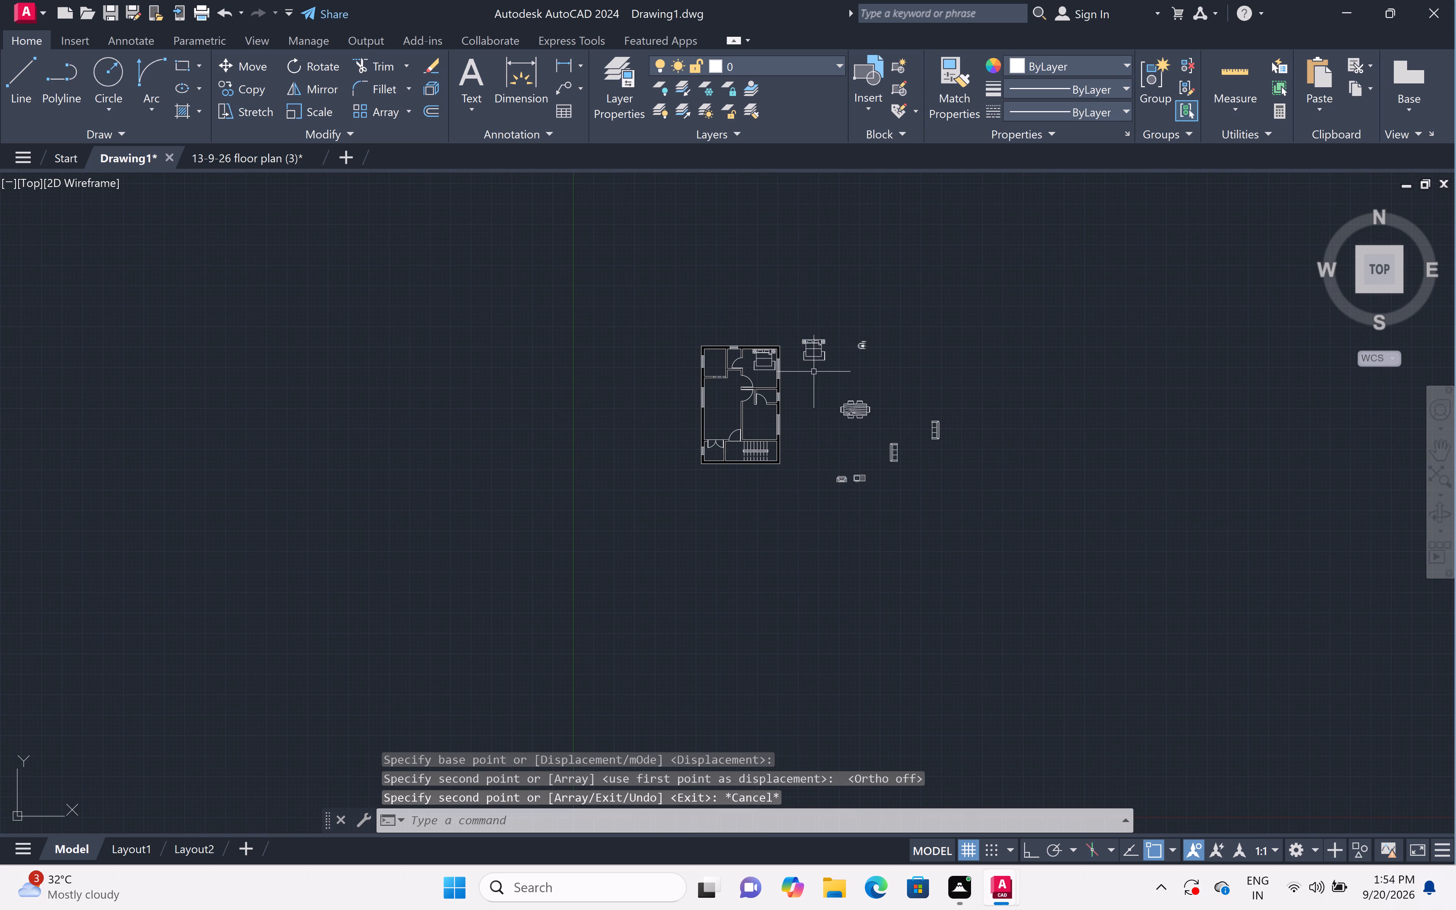
Rotate the original double bed outside the plan 90° clockwise about its headboard, so the headboard faces right.
scroll(819, 339, "up", 3)
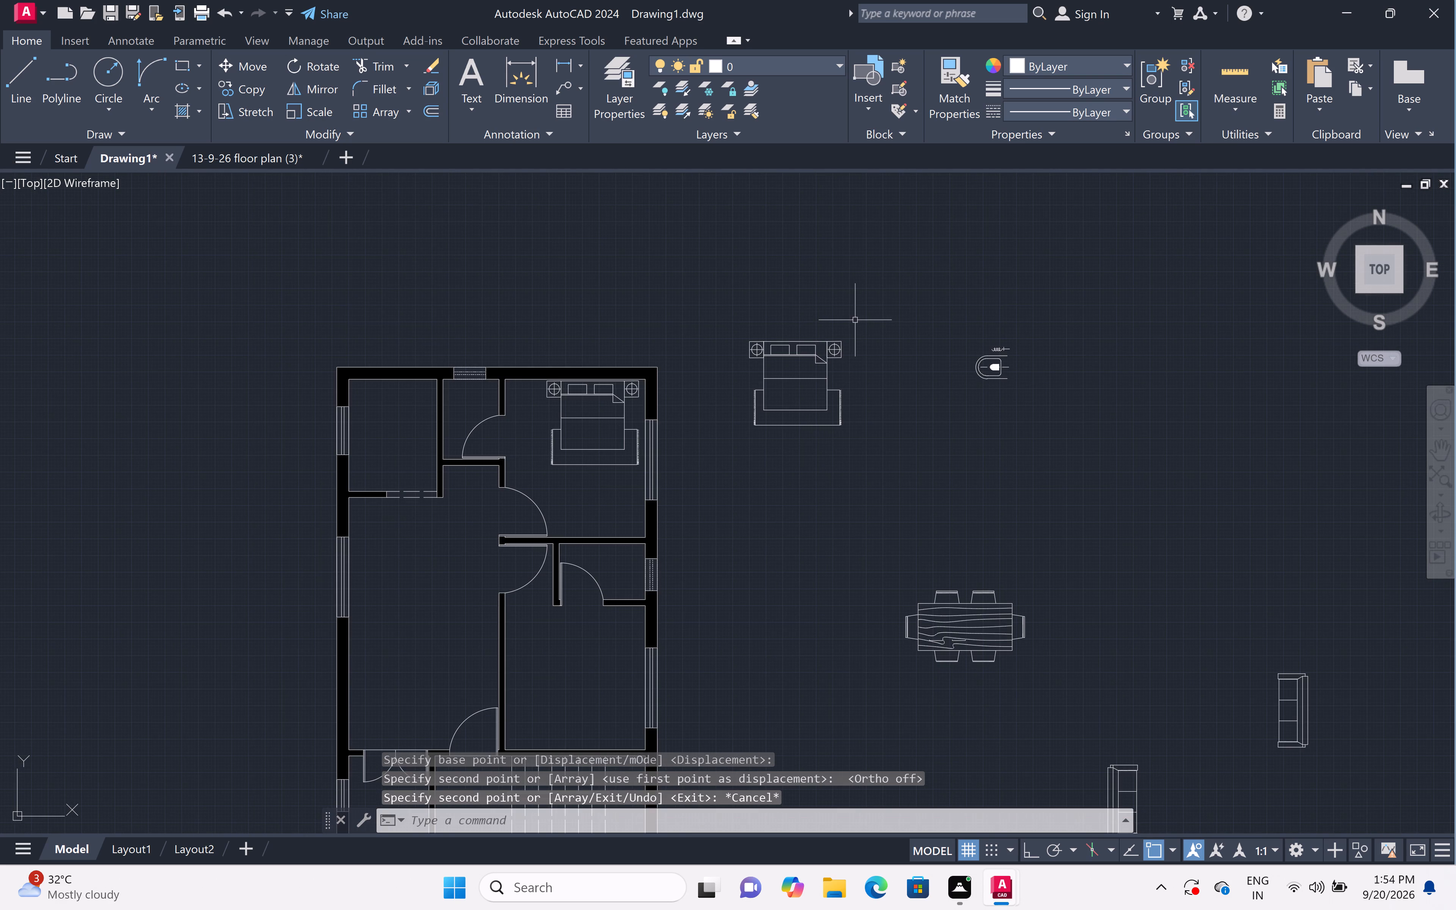
left_click(865, 323)
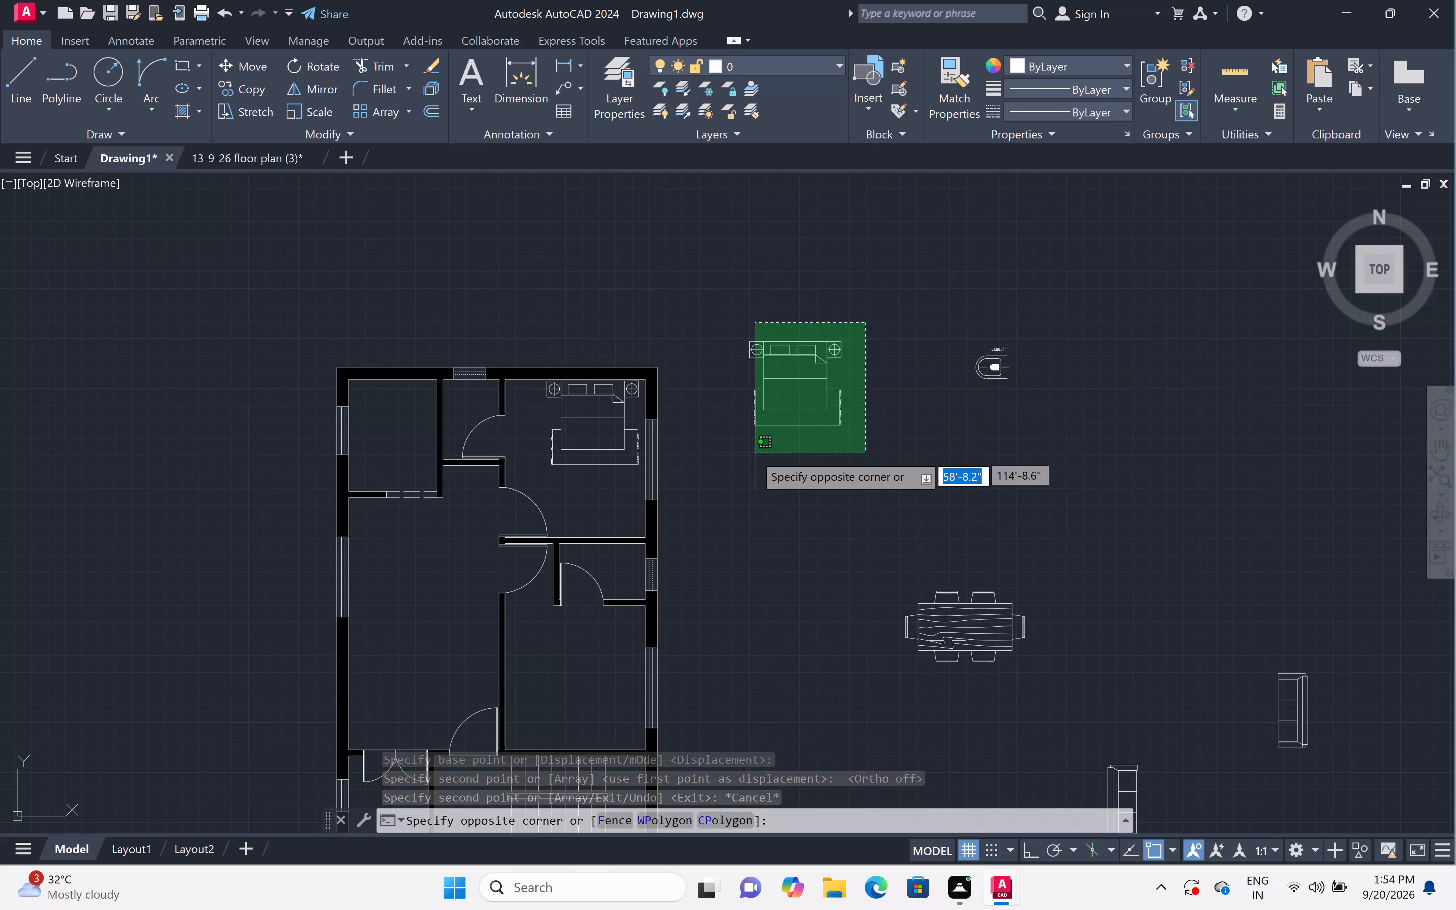
left_click(723, 470)
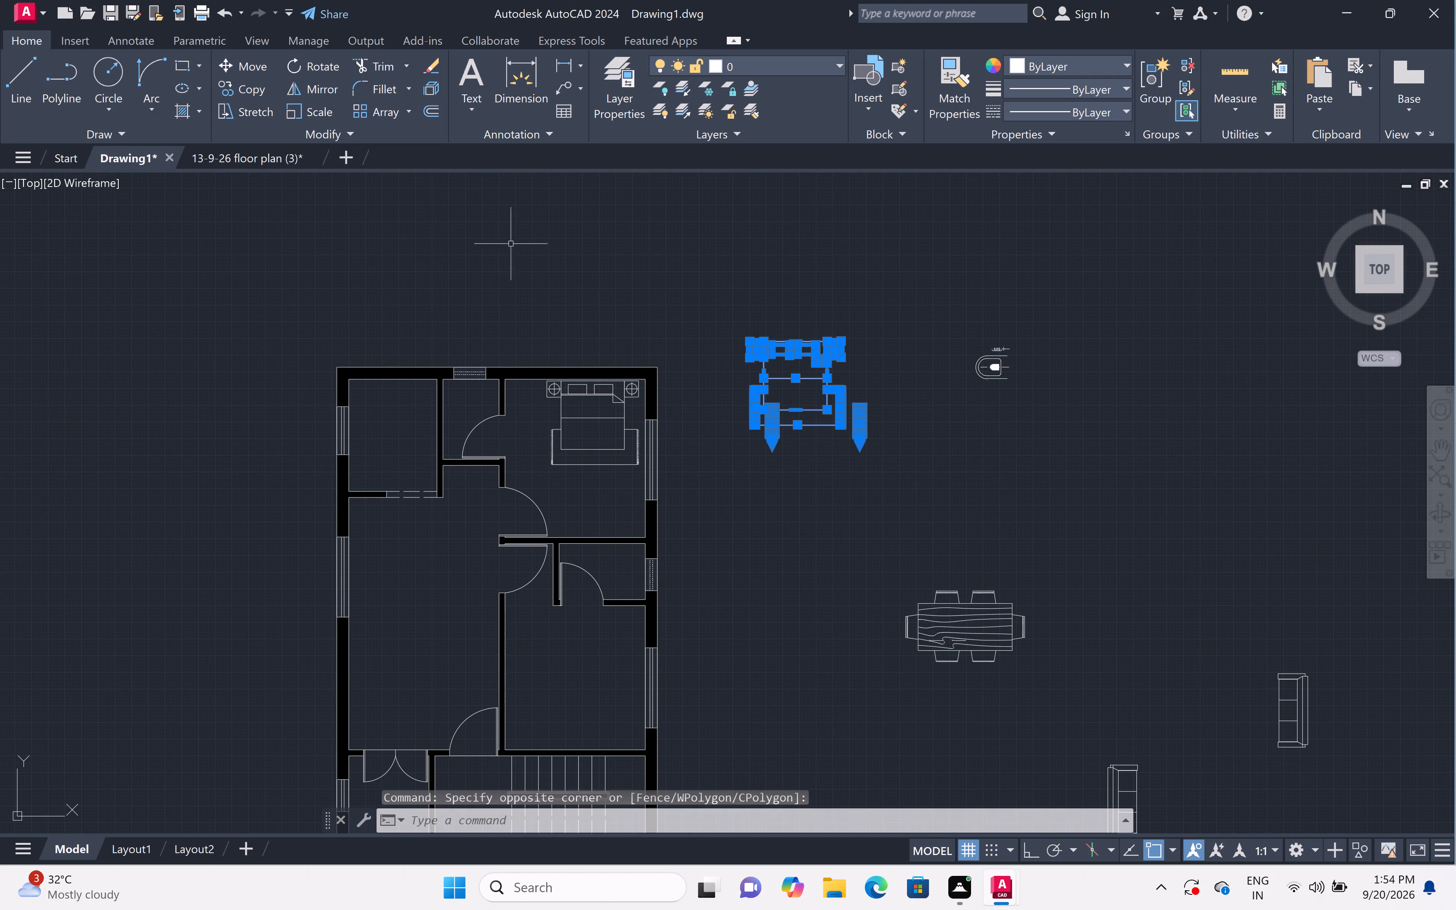
left_click(322, 67)
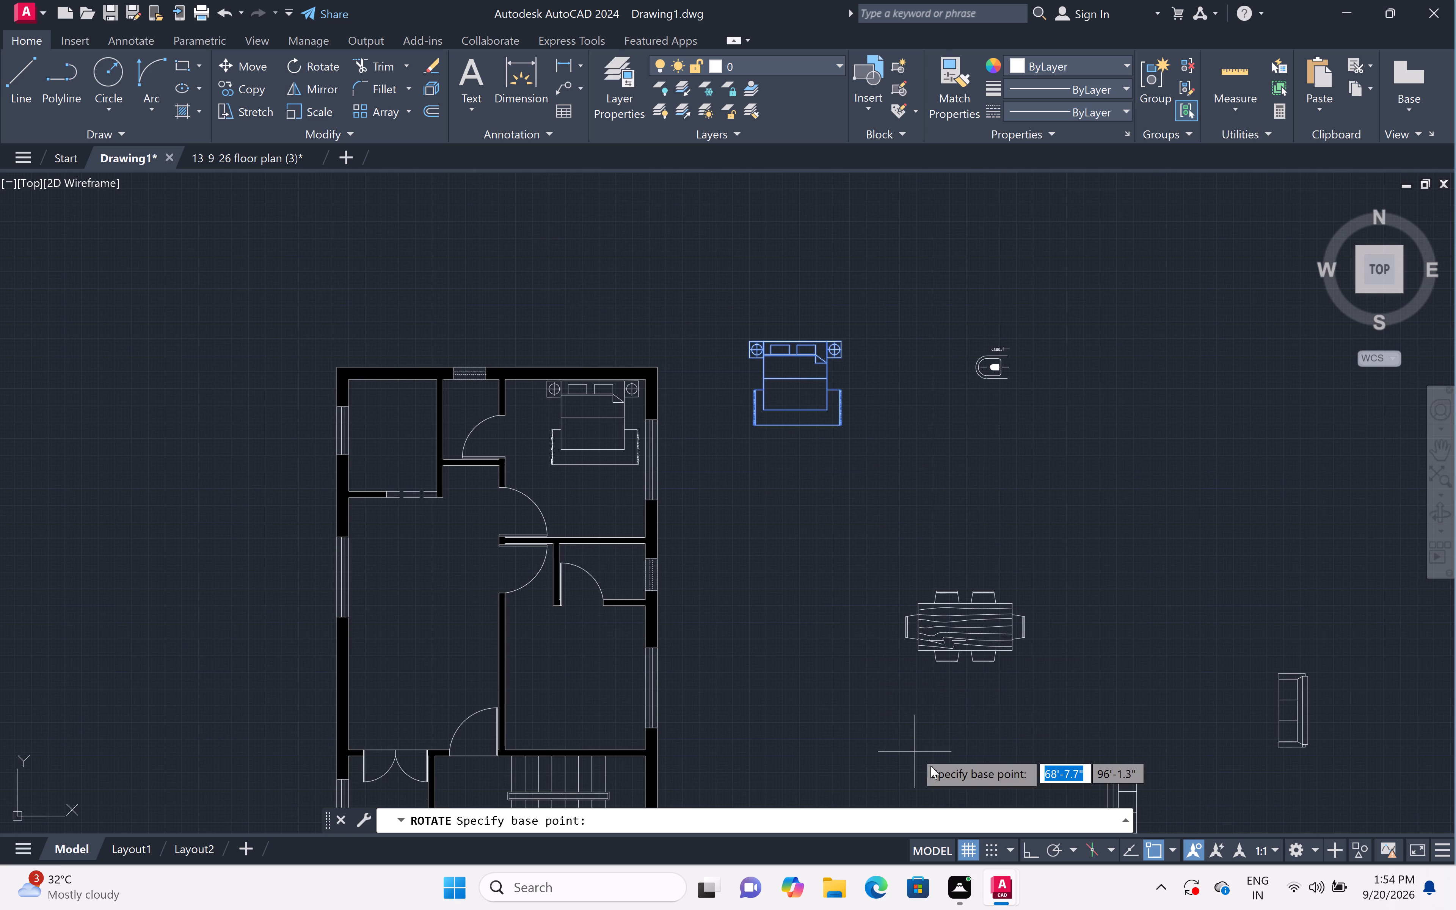
left_click(1024, 849)
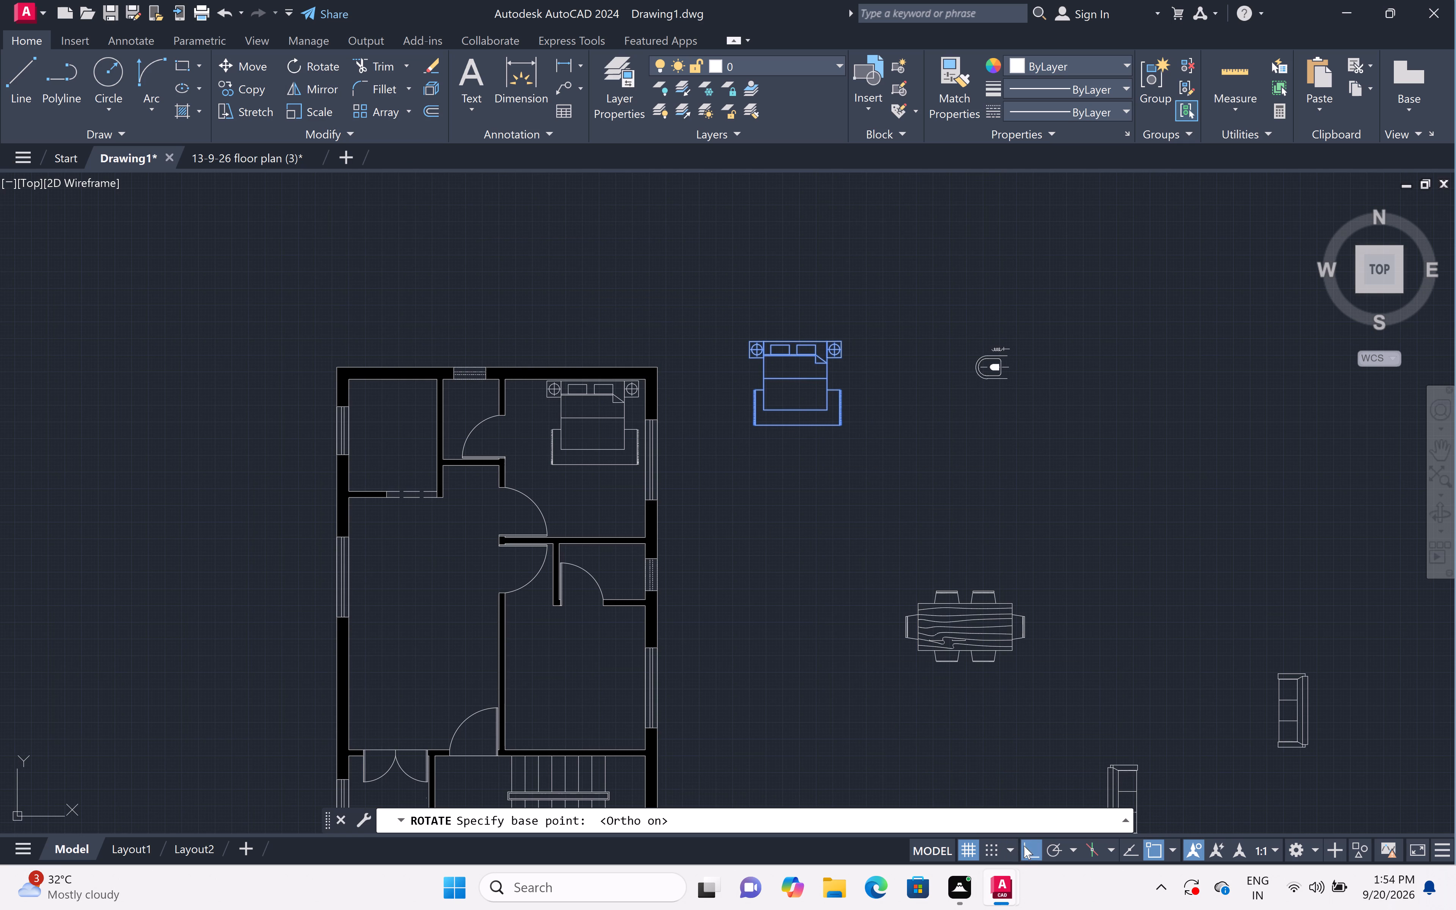
left_click(796, 339)
left_click(827, 449)
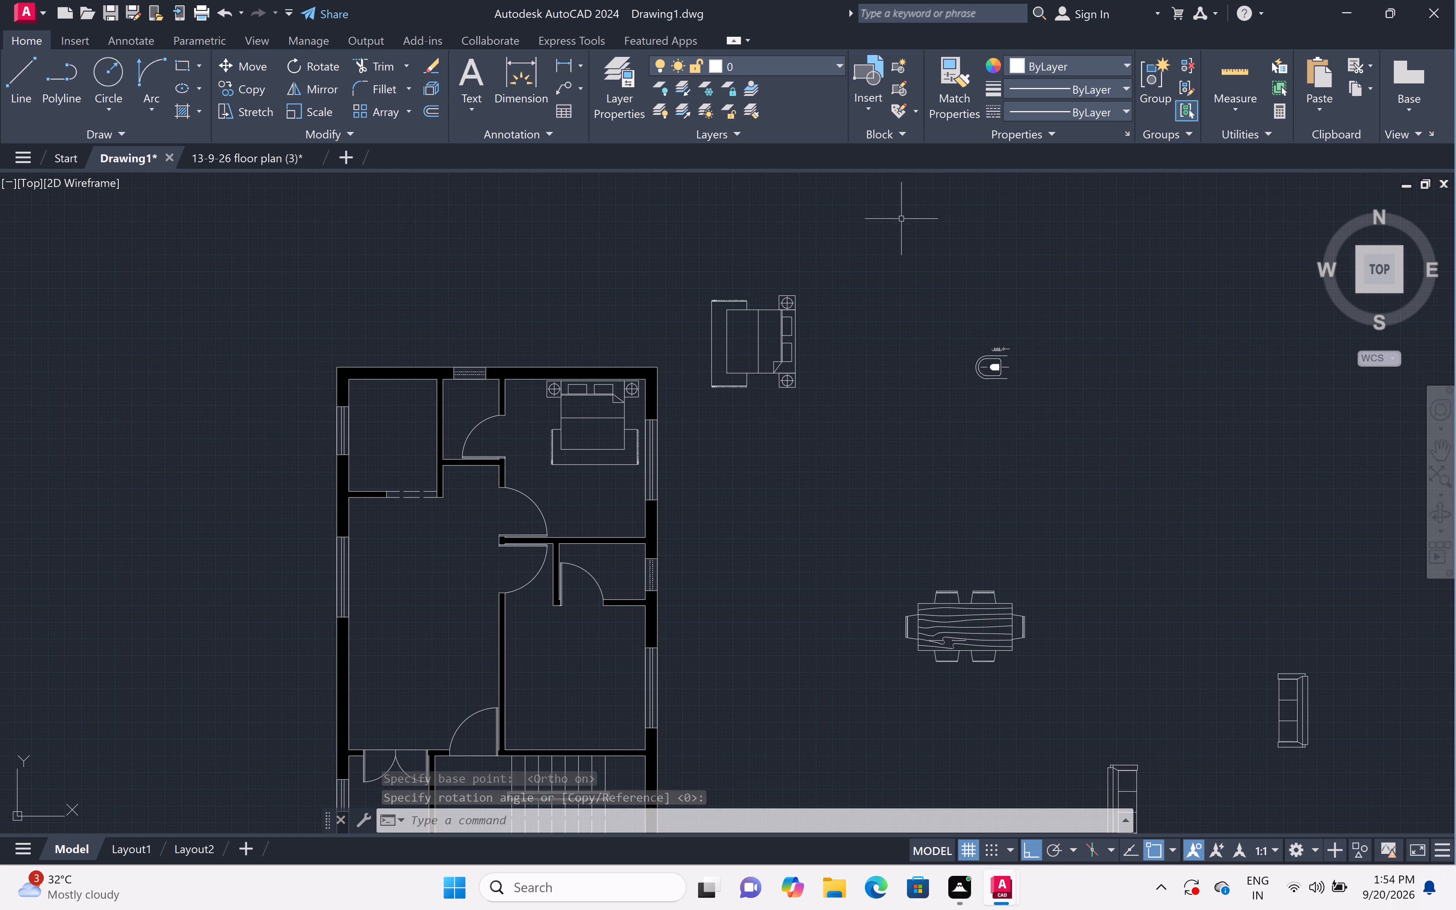
Move the rotated double bed with its side tables into the lower-right bedroom, headboard against the right wall at the window.
left_click(869, 262)
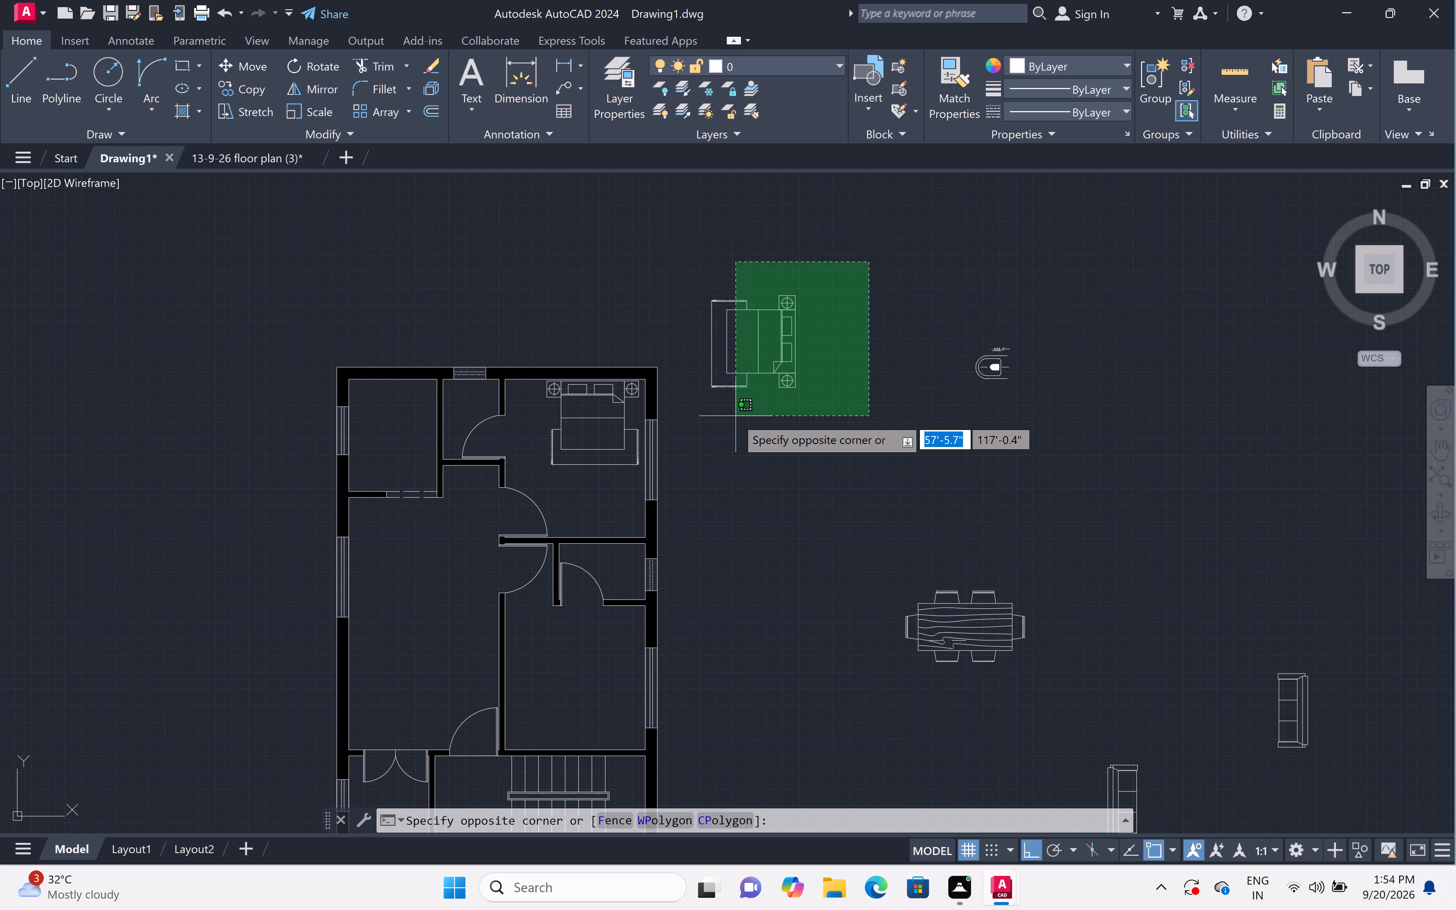
left_click(690, 424)
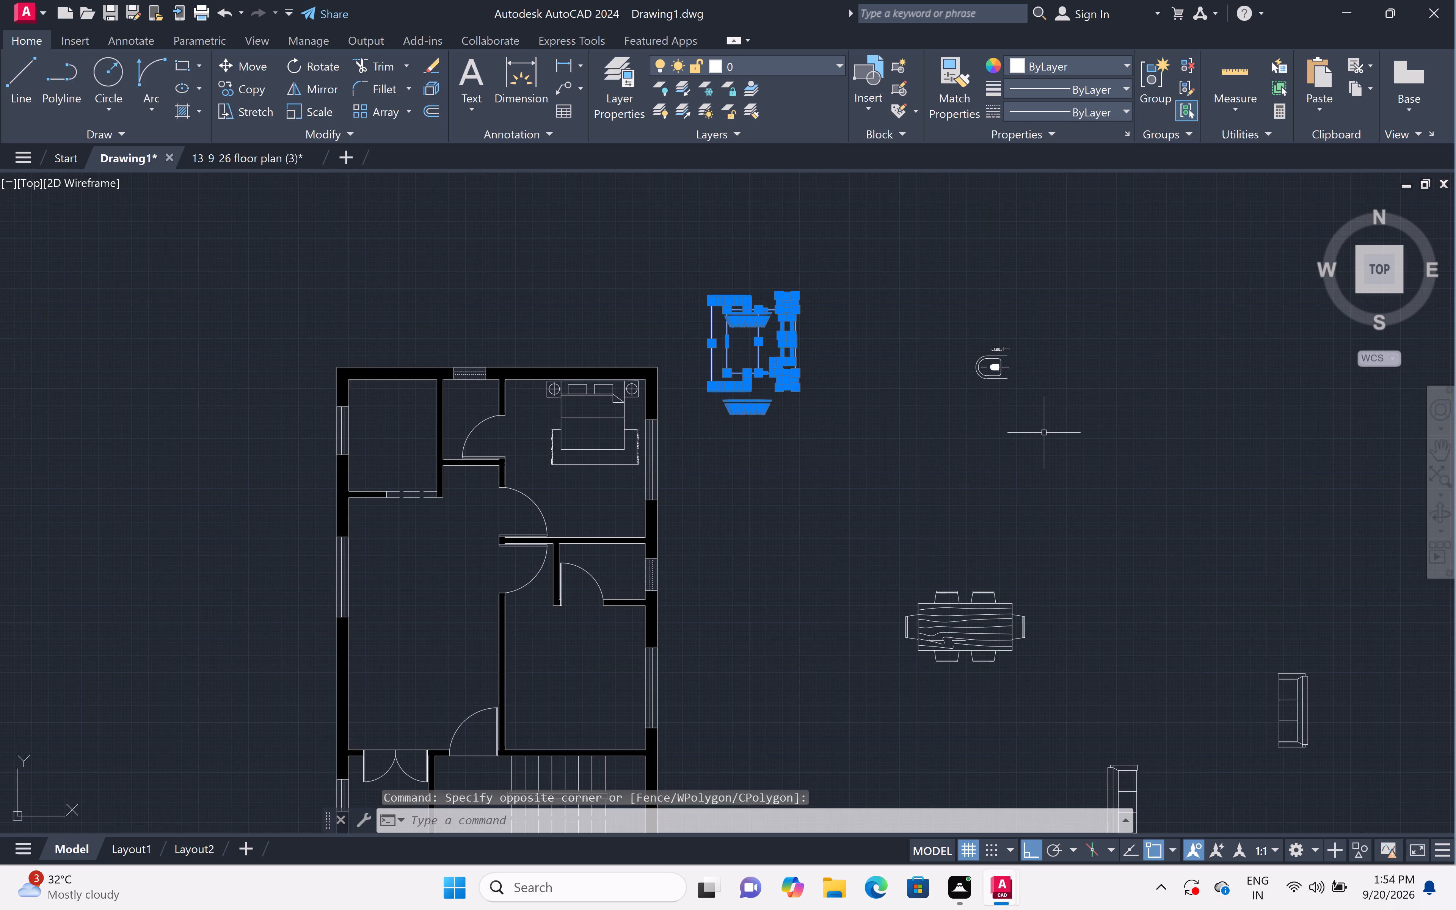
type("m")
key("space")
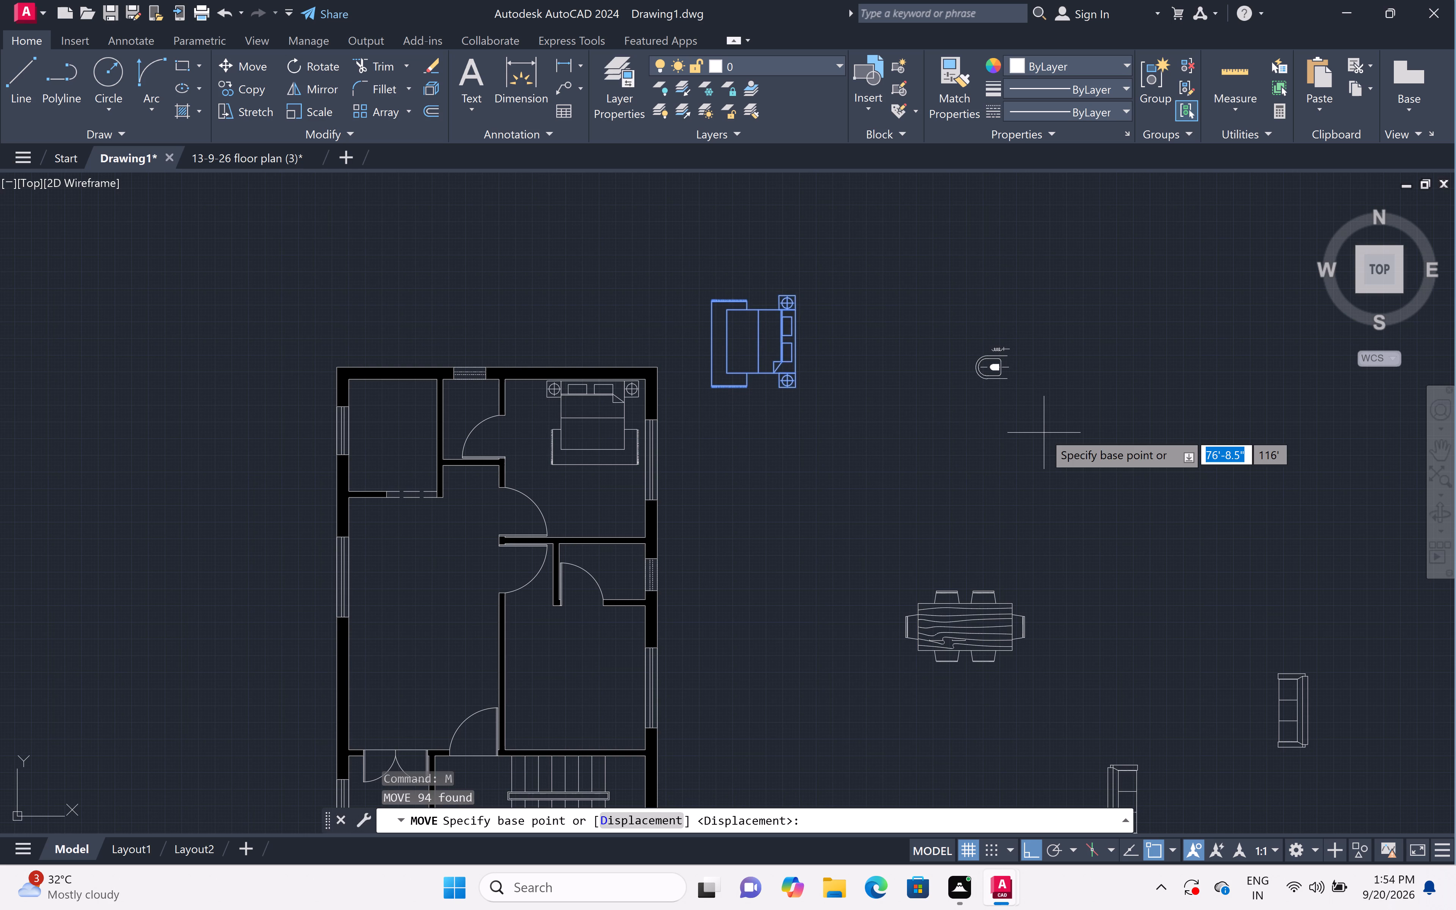
scroll(1014, 391, "down", 1)
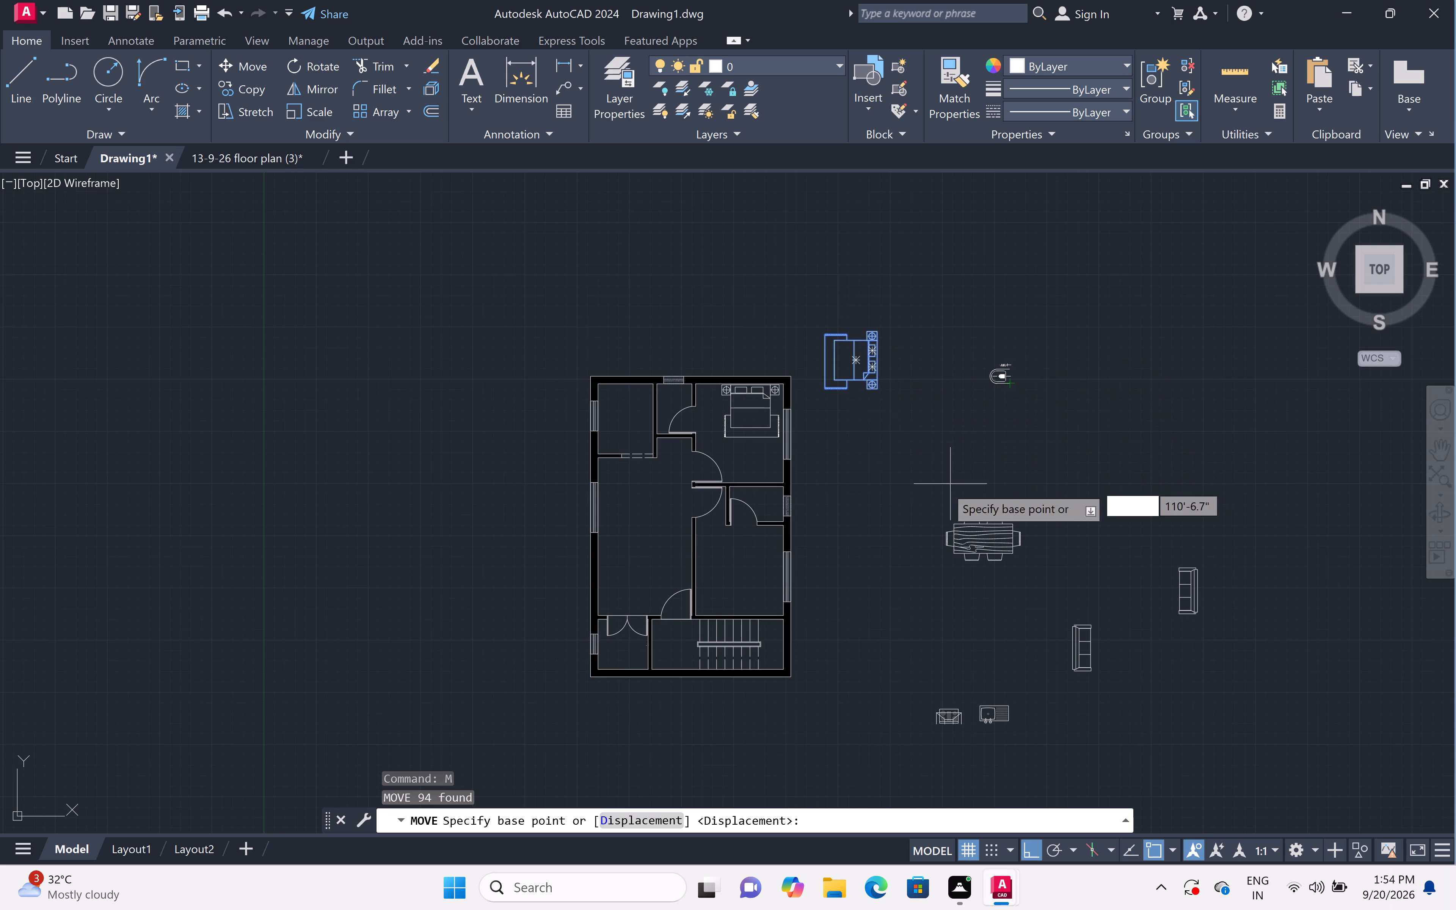
scroll(873, 359, "up", 2)
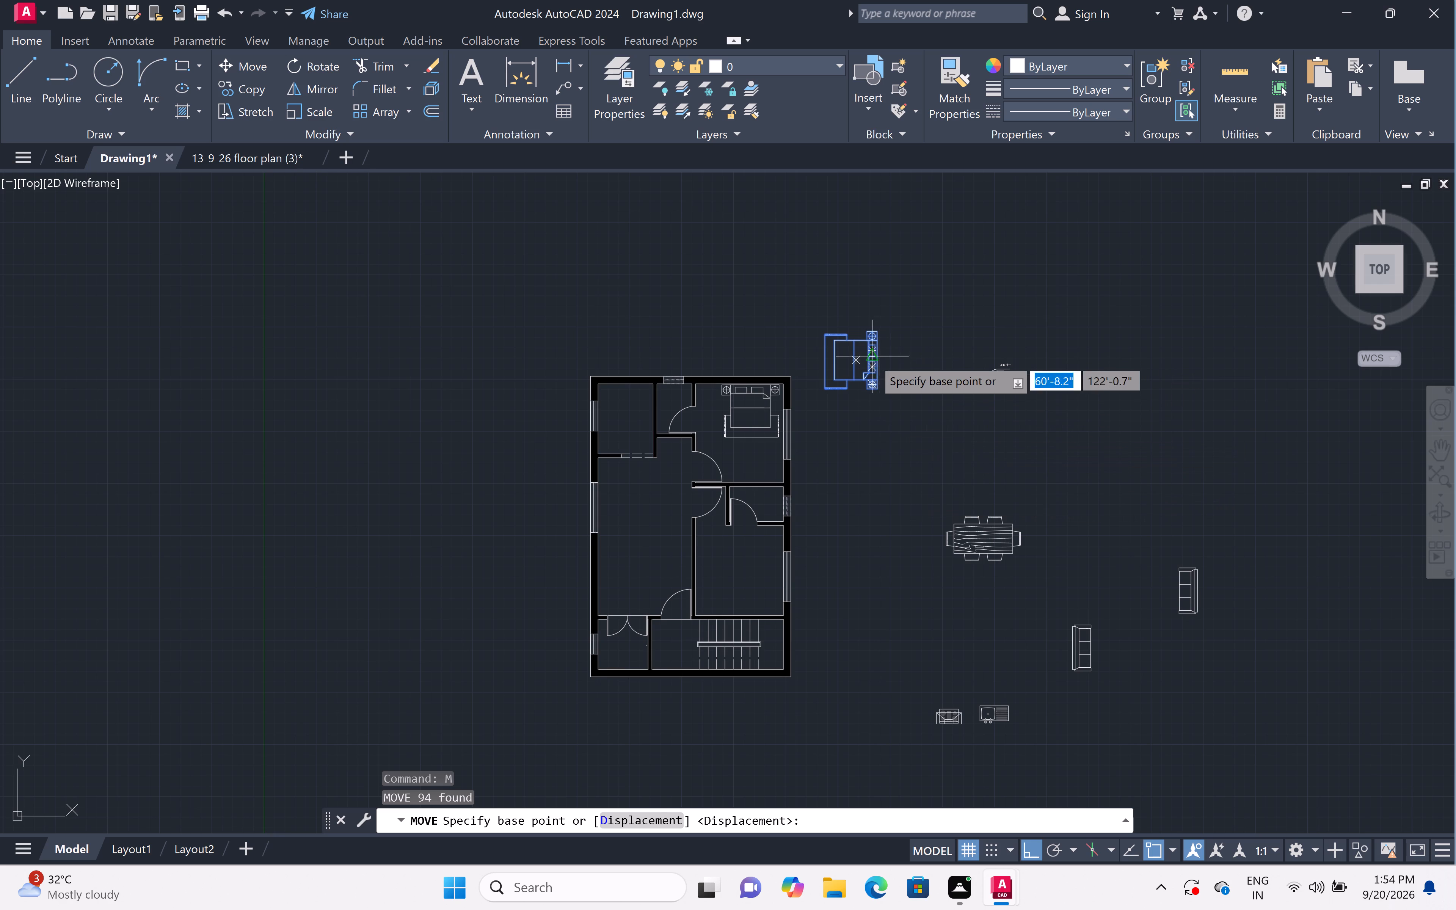
left_click(886, 362)
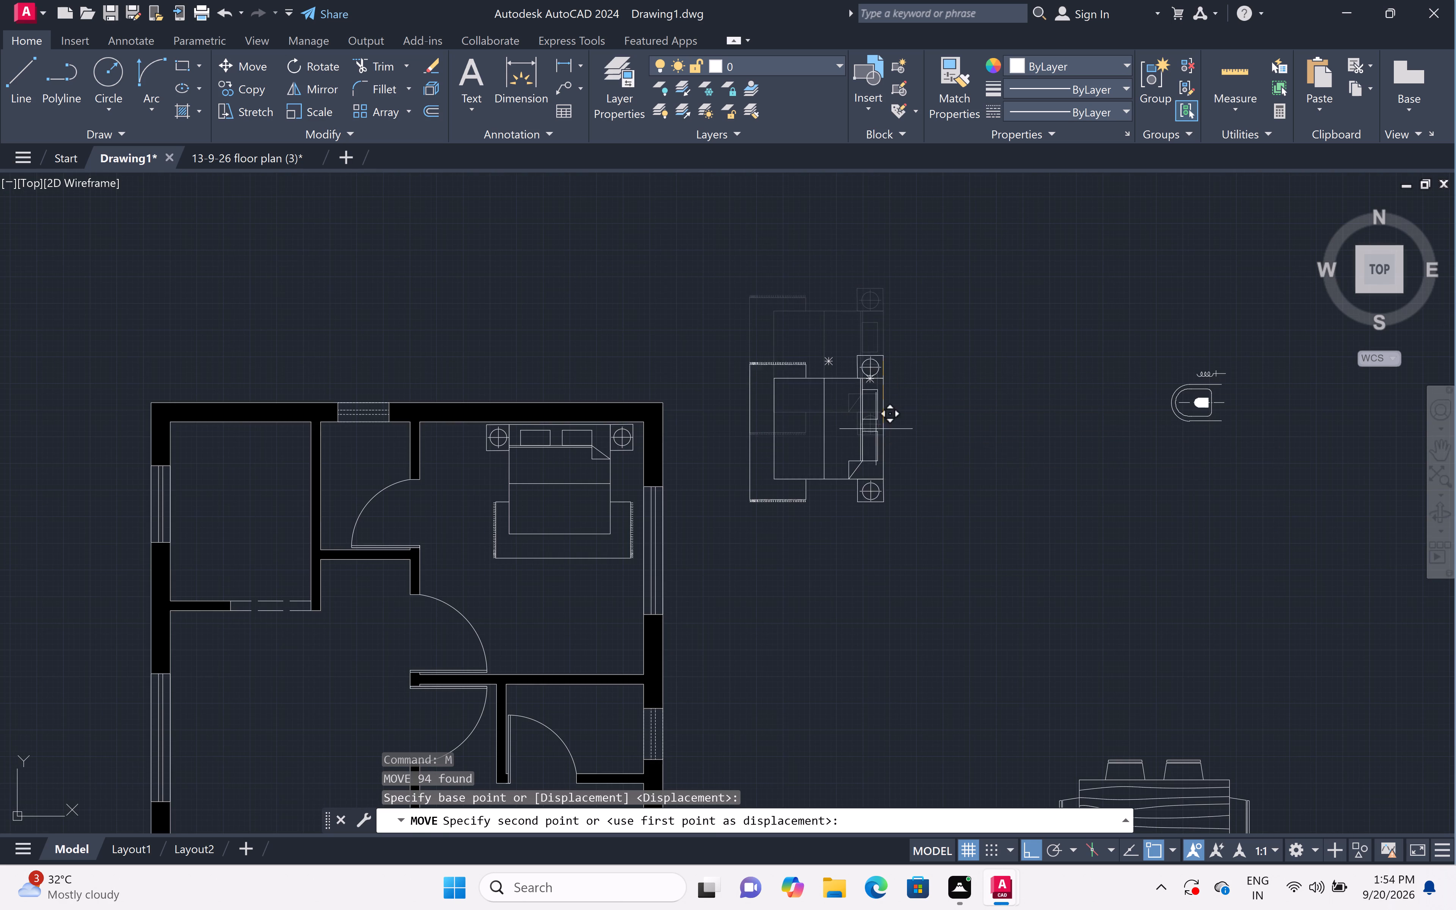
scroll(872, 492, "down", 4)
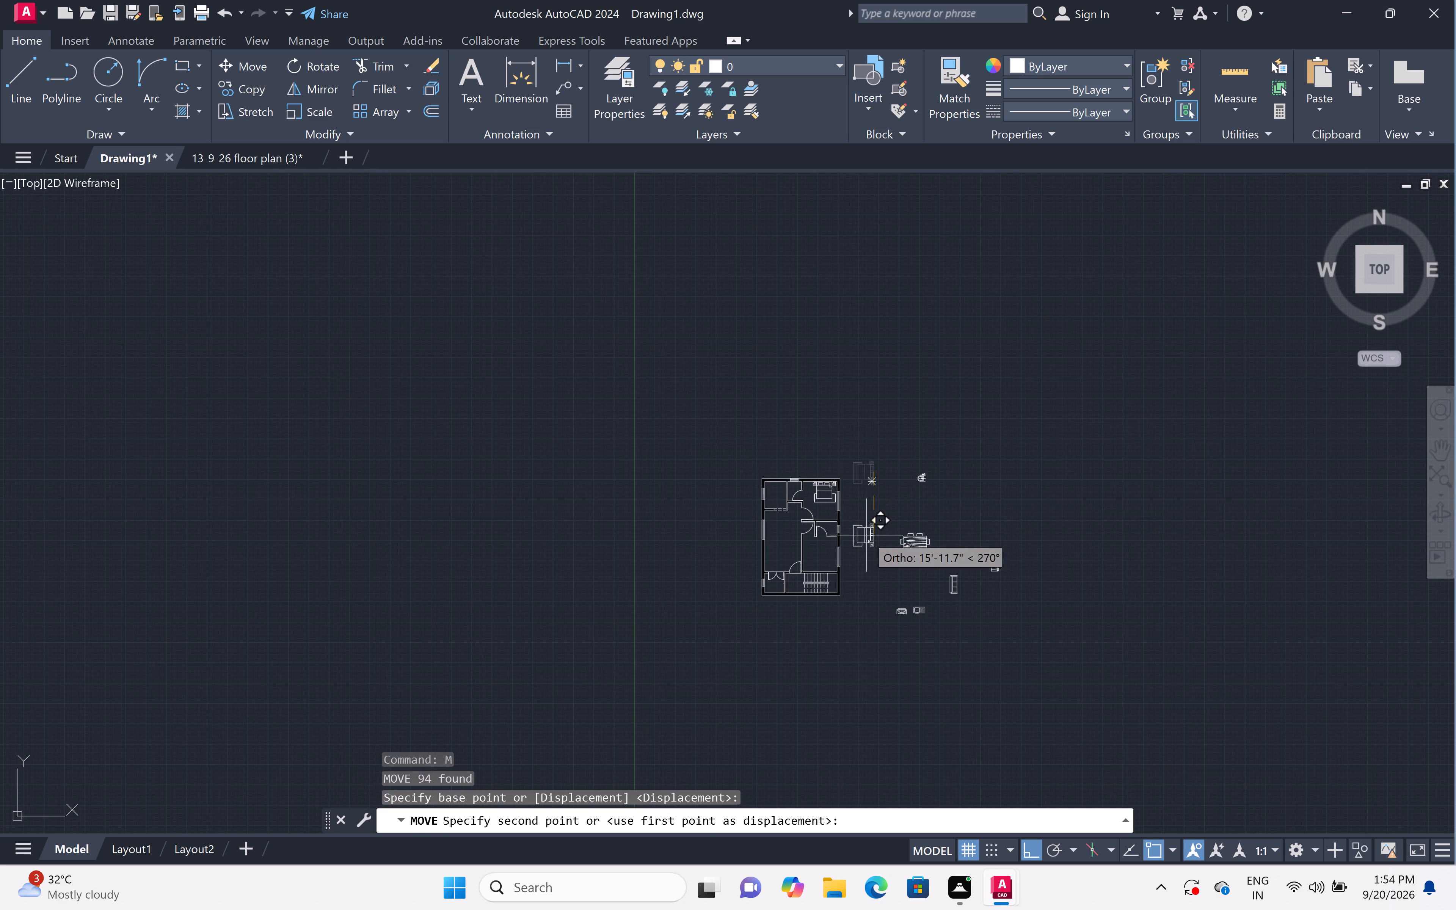
scroll(861, 562, "up", 4)
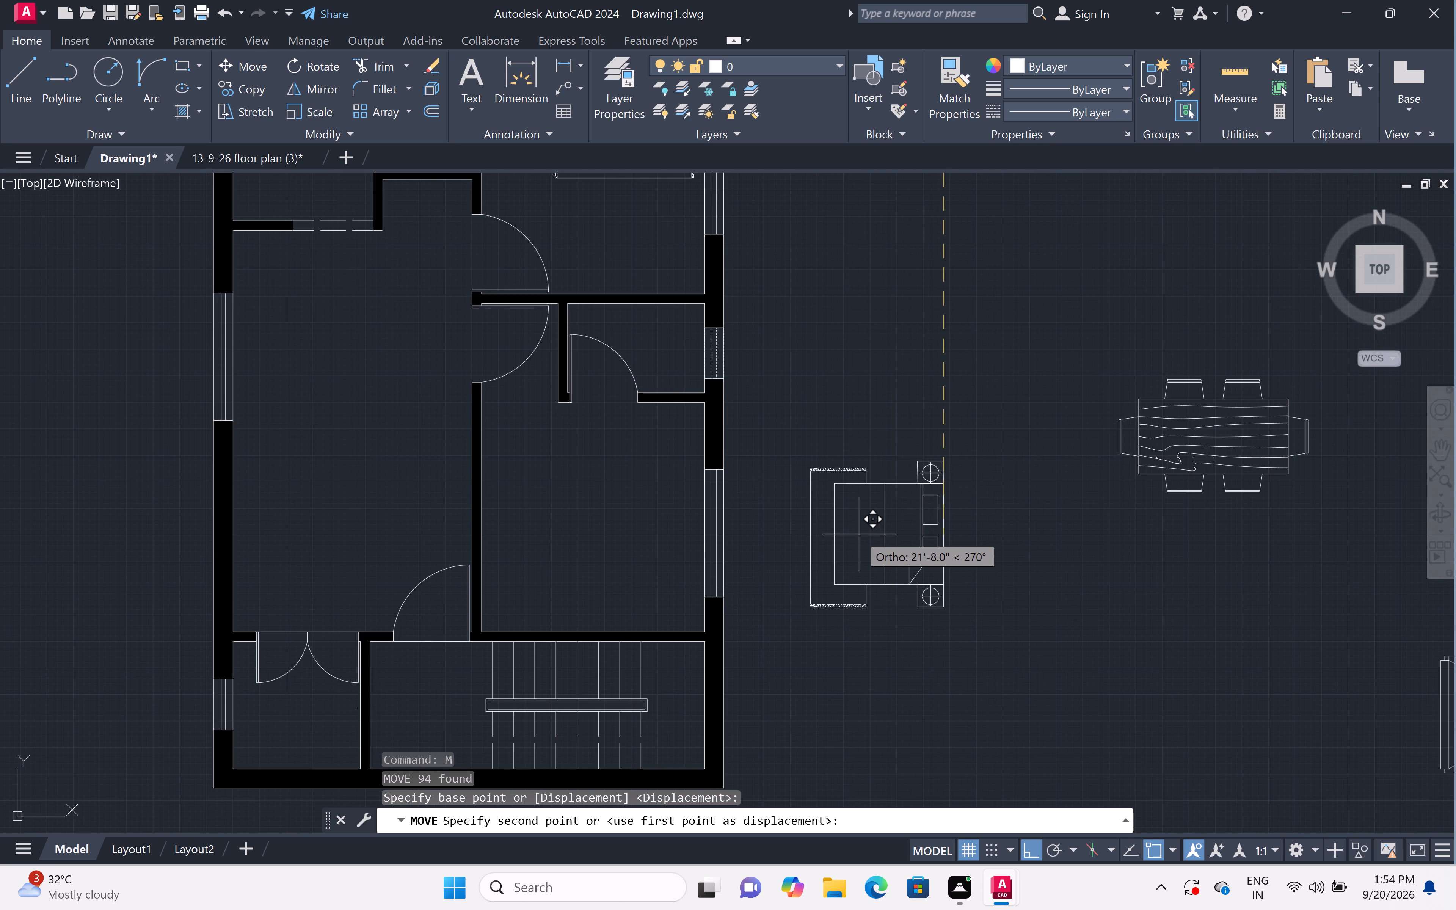
key("F8")
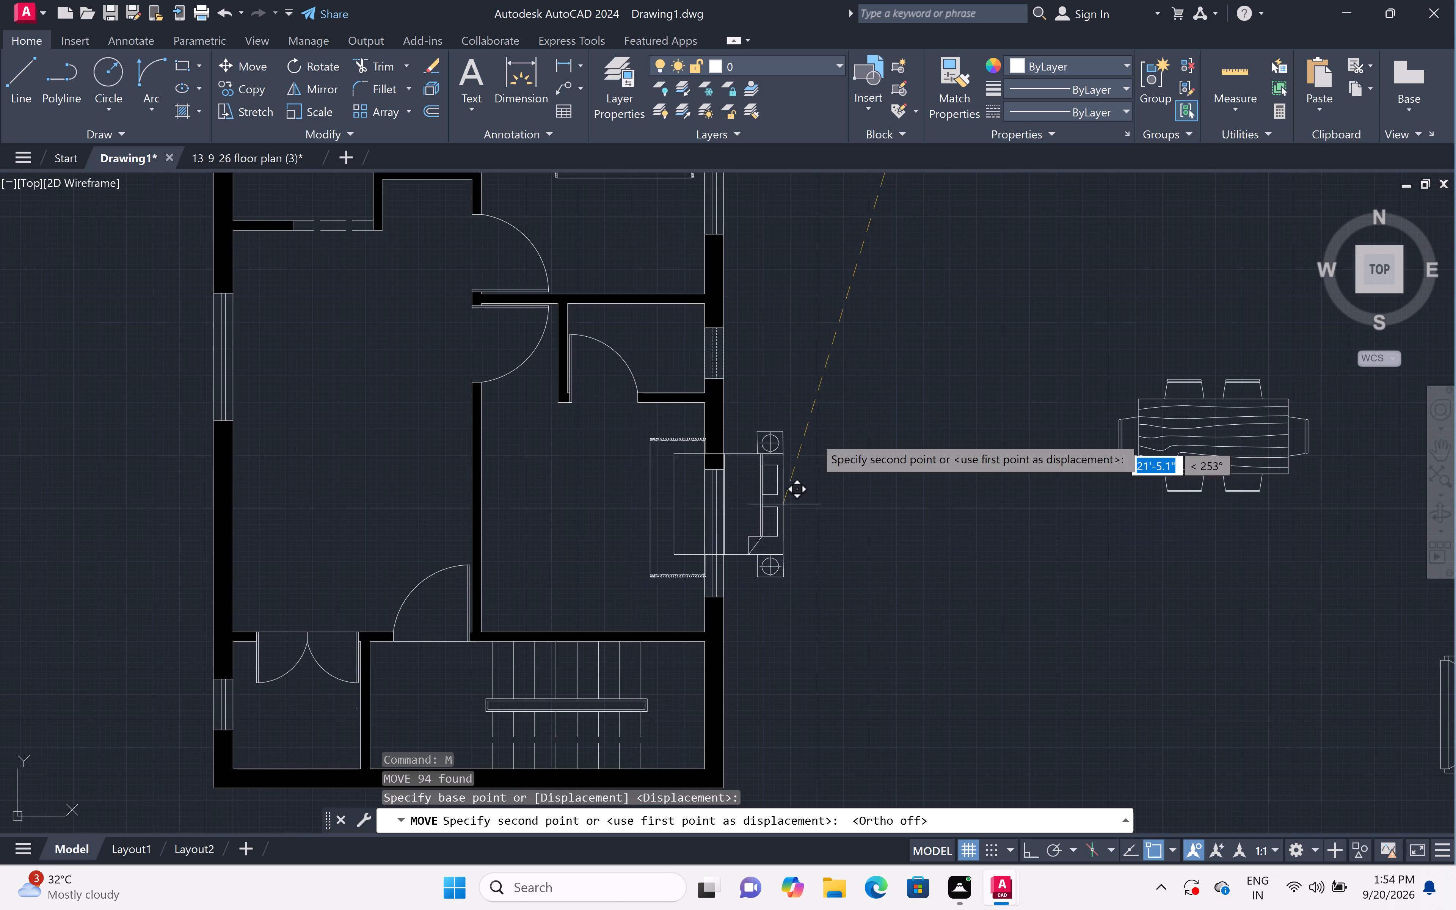
scroll(660, 539, "up", 1)
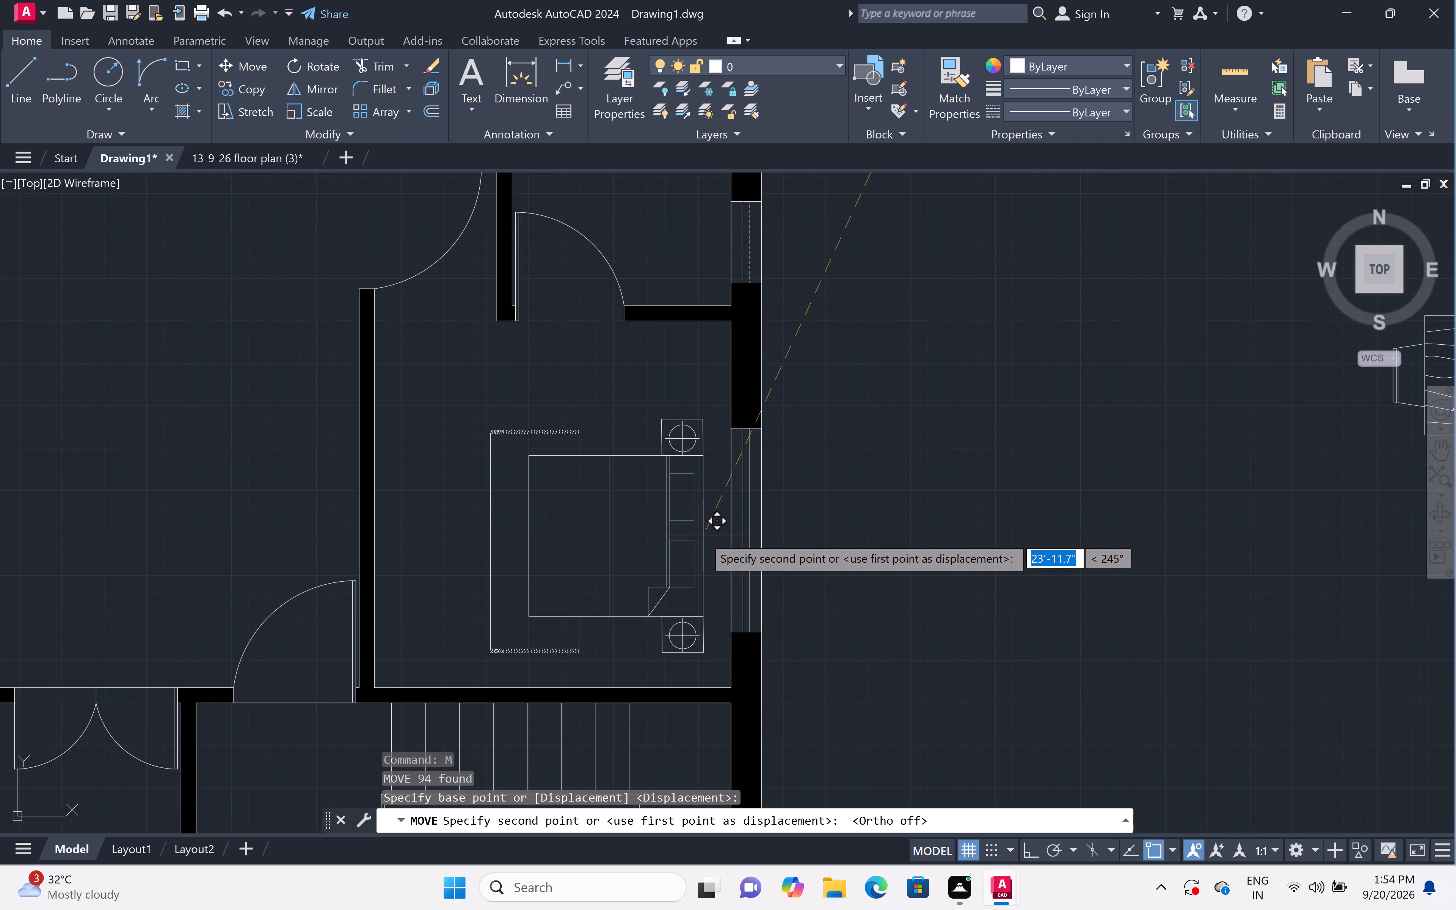
scroll(711, 555, "up", 2)
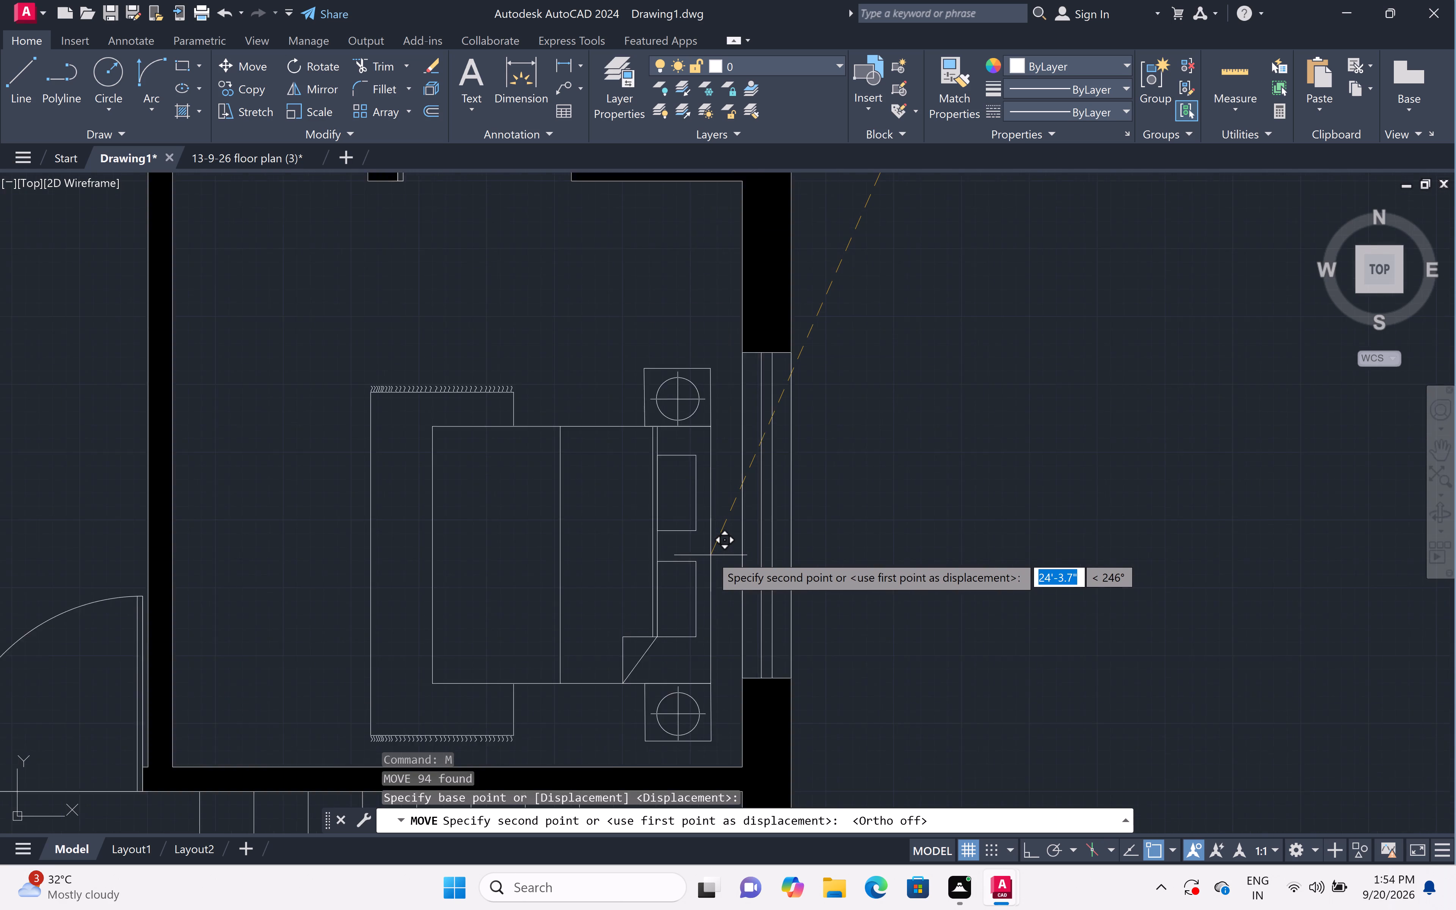
scroll(733, 551, "up", 2)
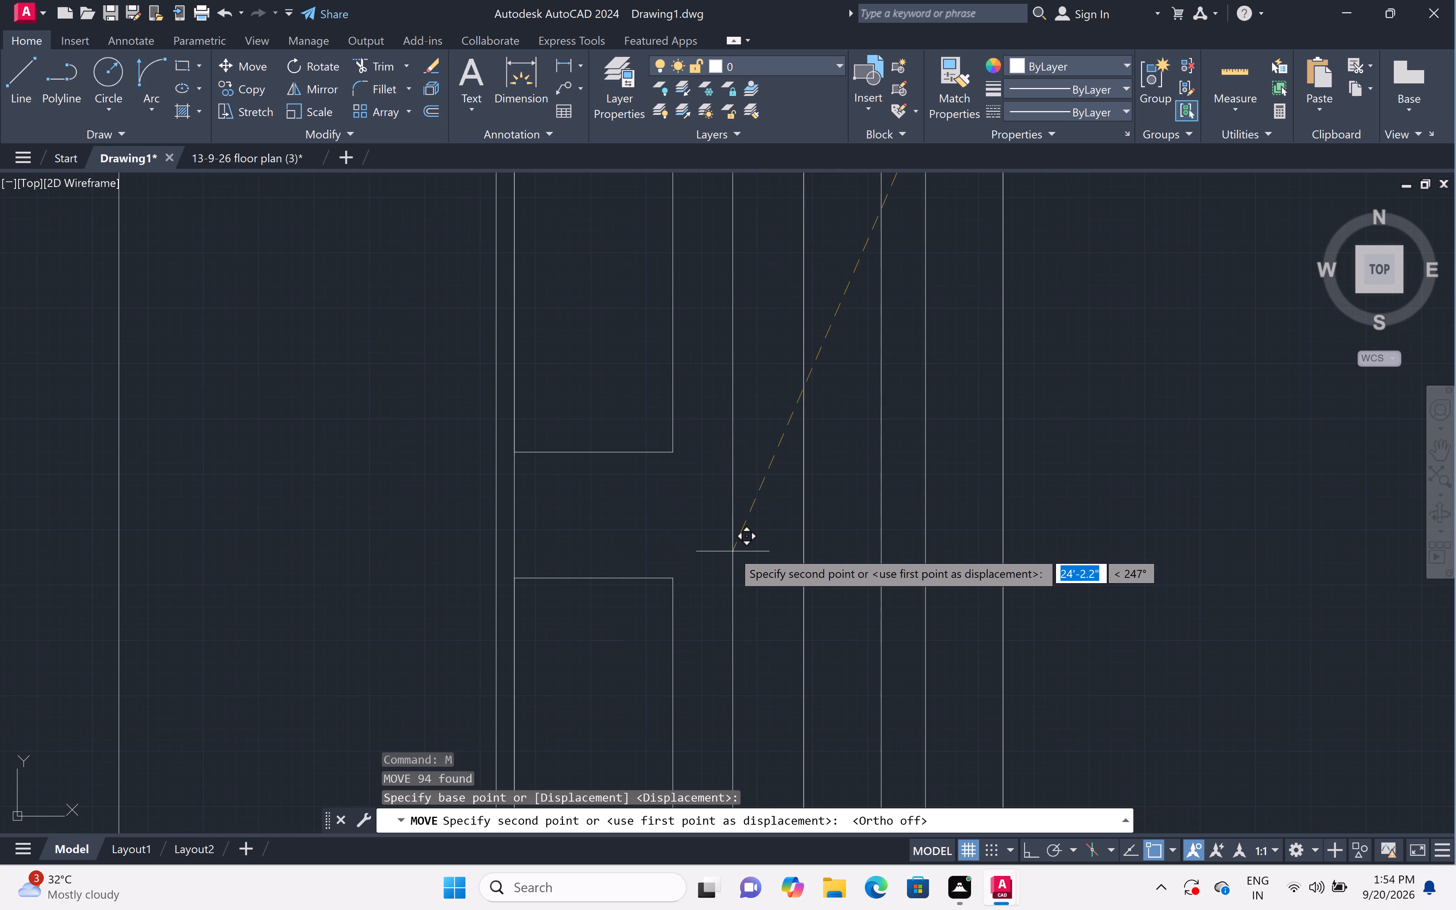
left_click(745, 550)
Rotate the six-chair dining table set outside the plan 90° counterclockwise so its long side runs vertically.
scroll(747, 511, "down", 5)
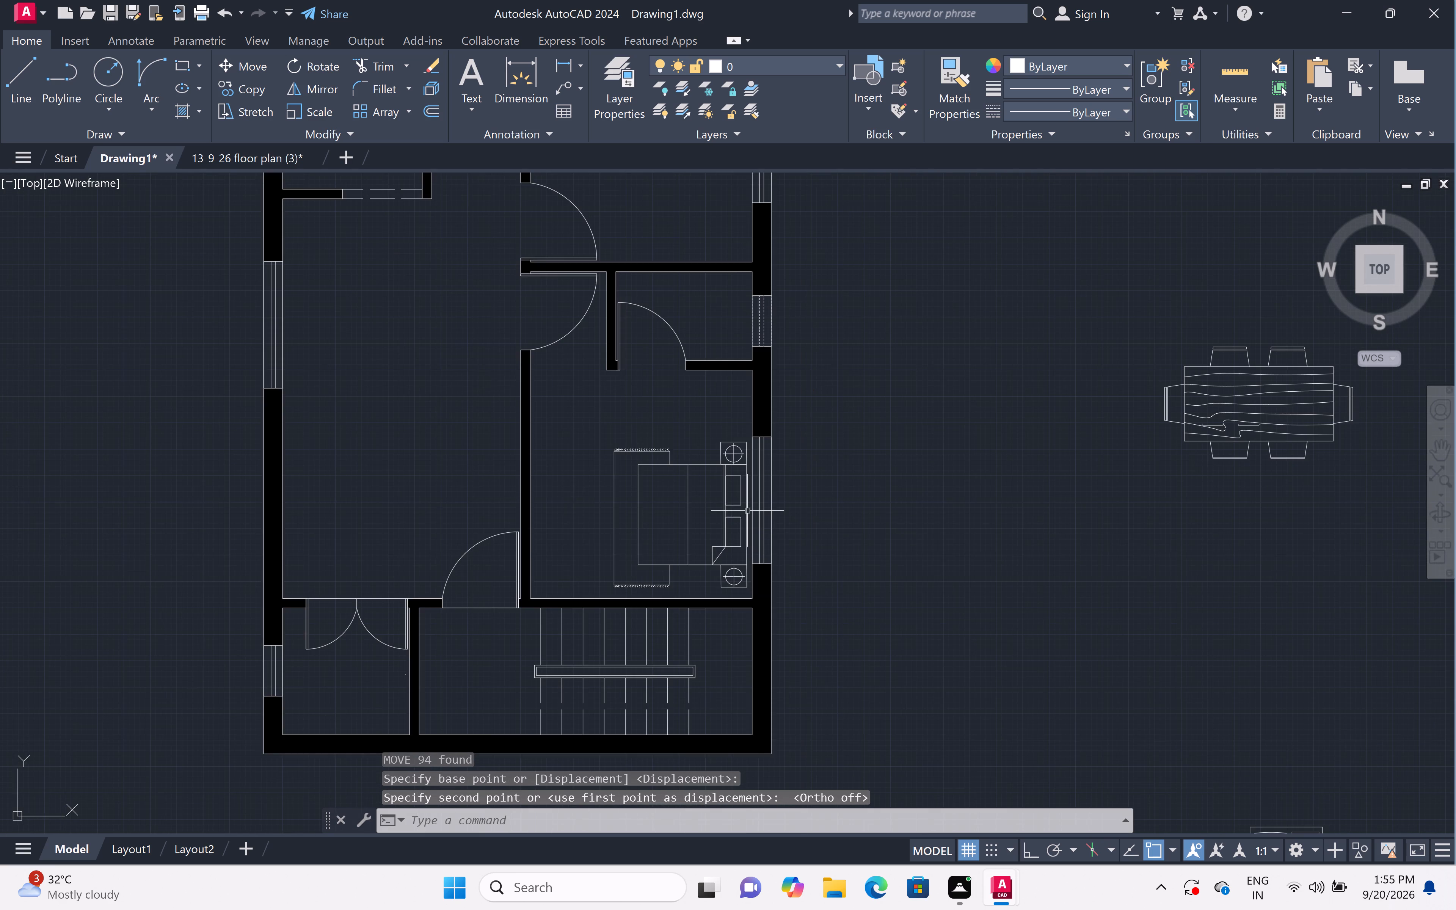
scroll(747, 510, "down", 3)
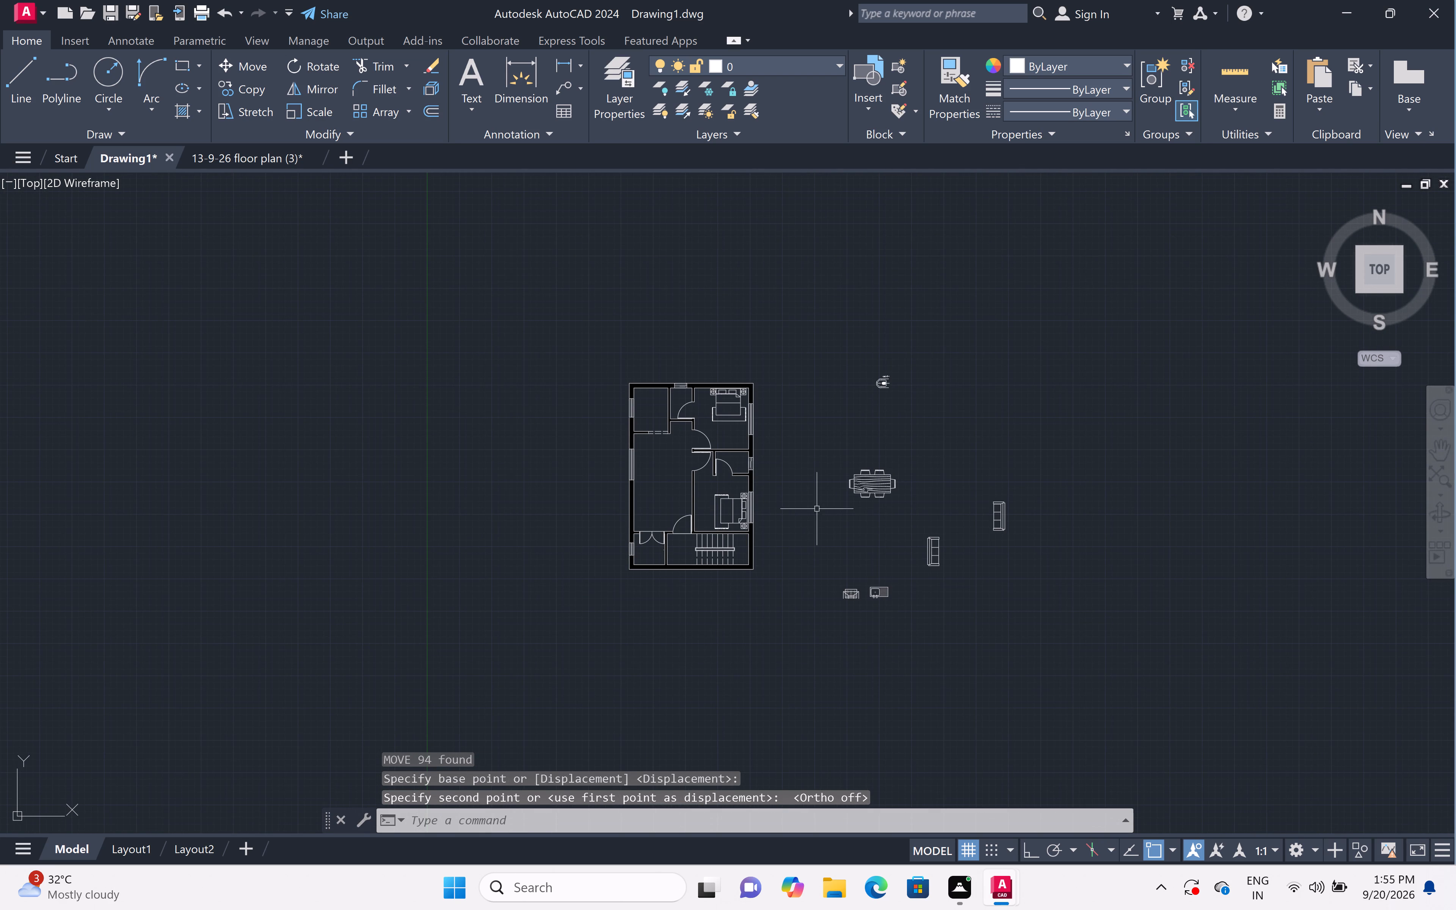
double_click(908, 460)
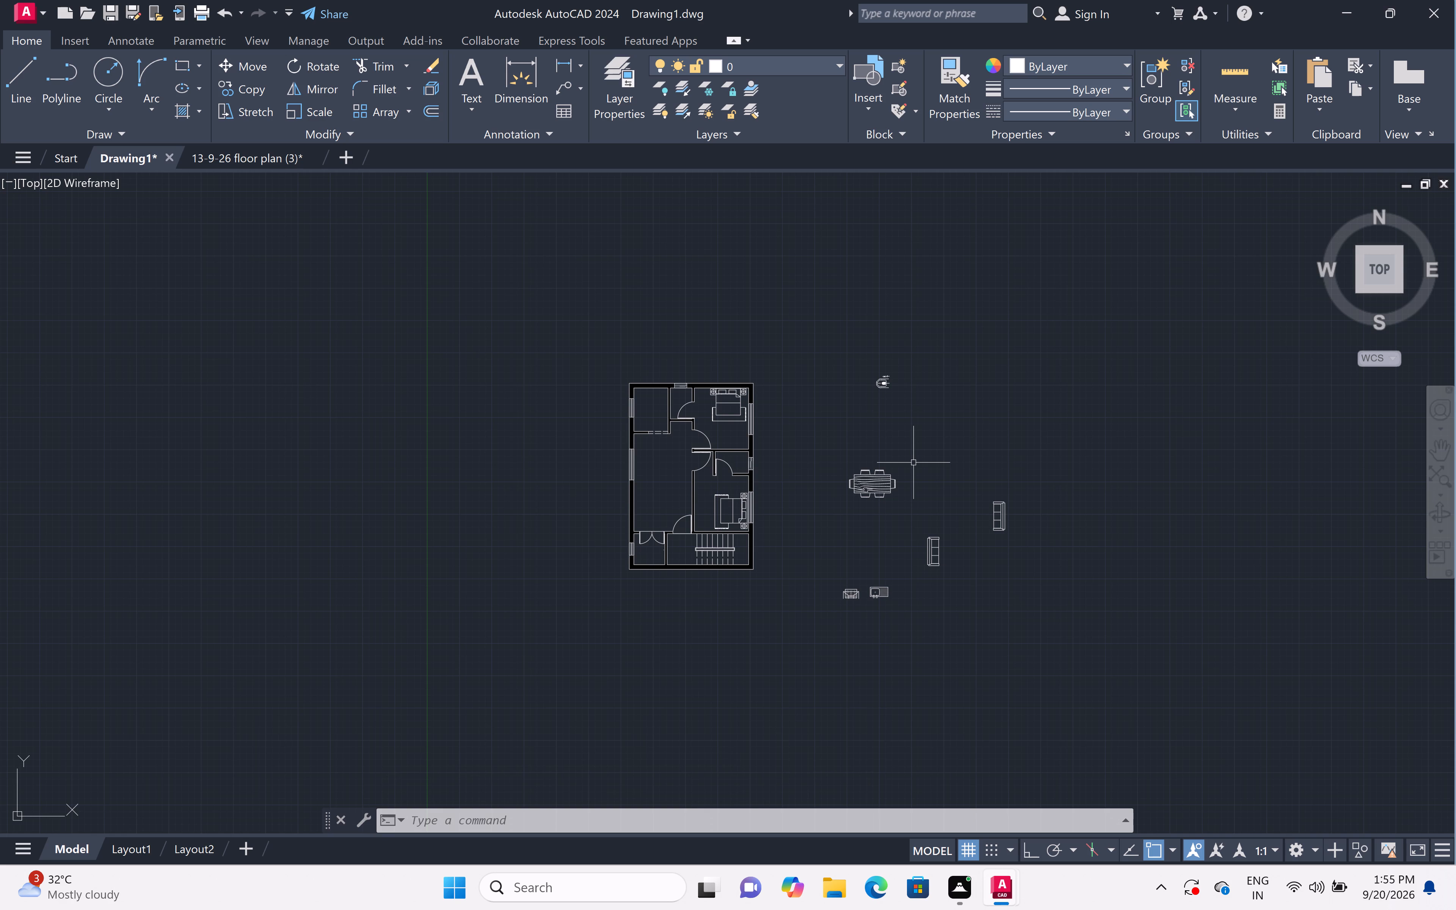
left_click(913, 463)
left_click(832, 504)
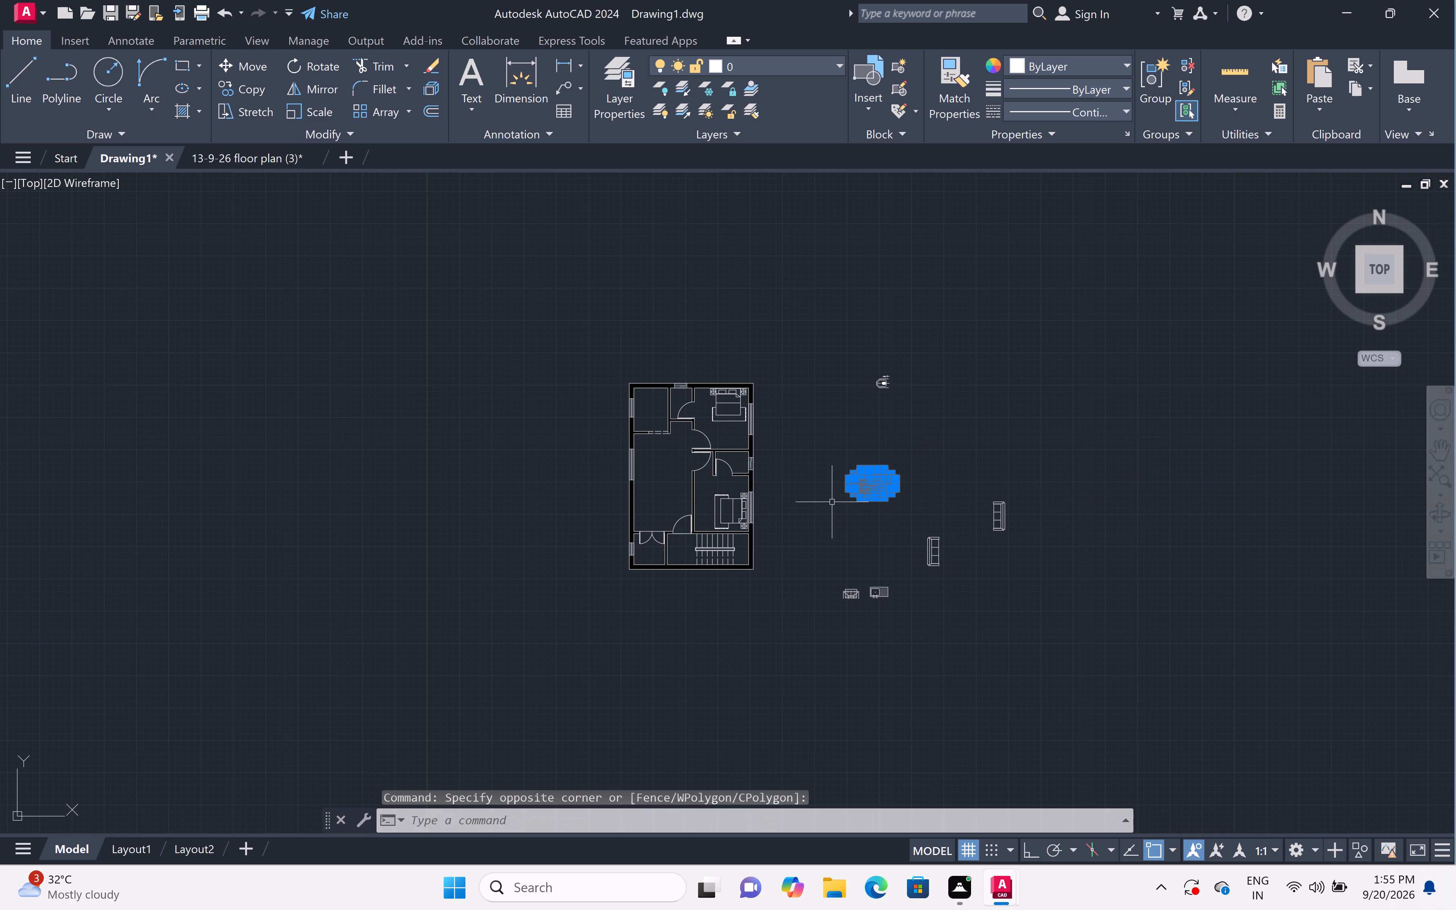
left_click(331, 67)
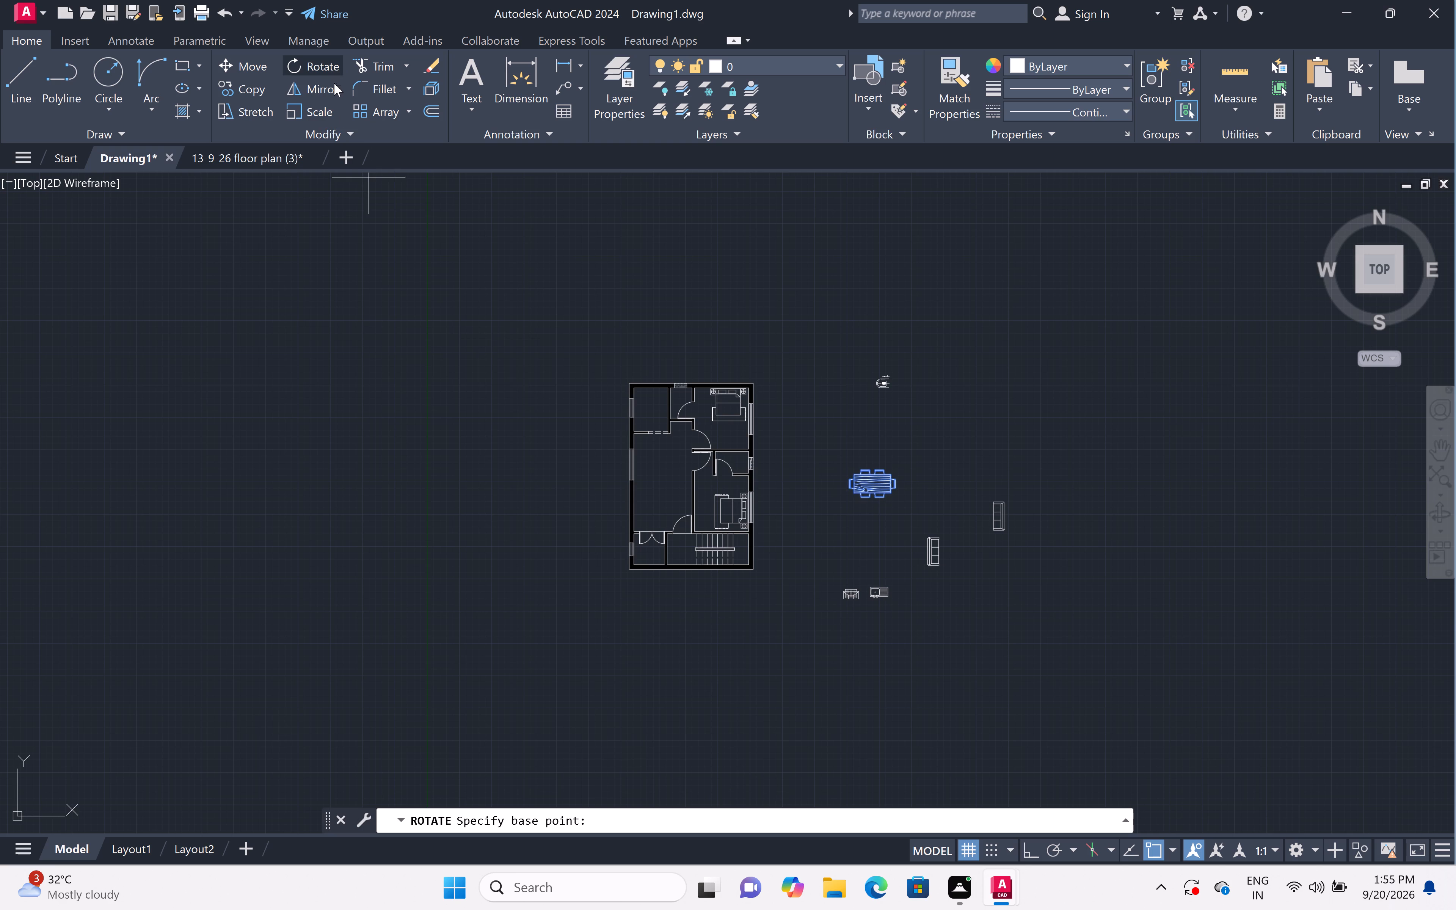
left_click(861, 478)
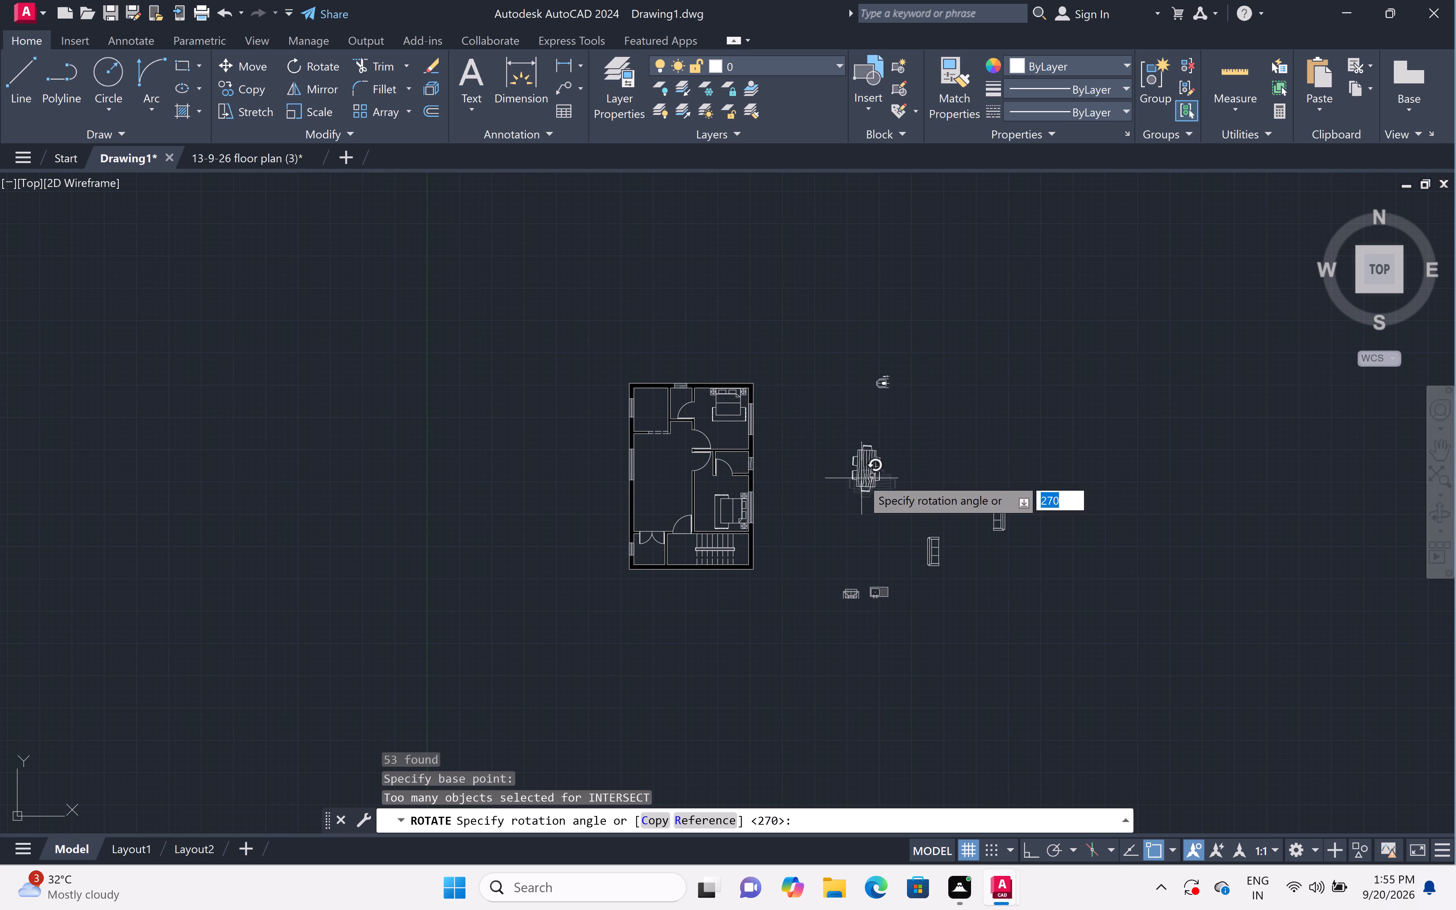
key("F8")
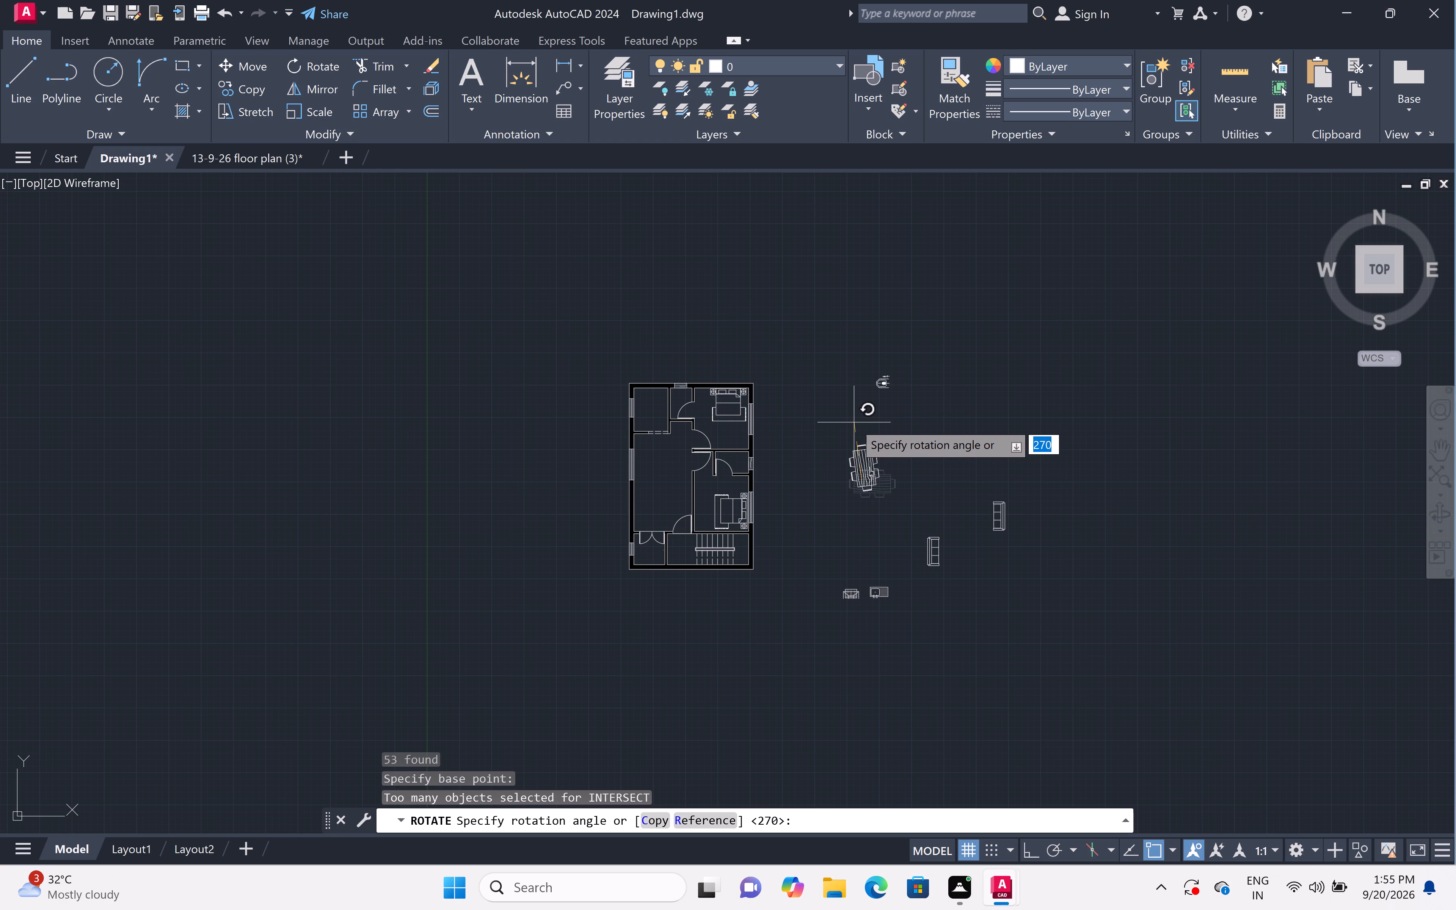
left_click(855, 425)
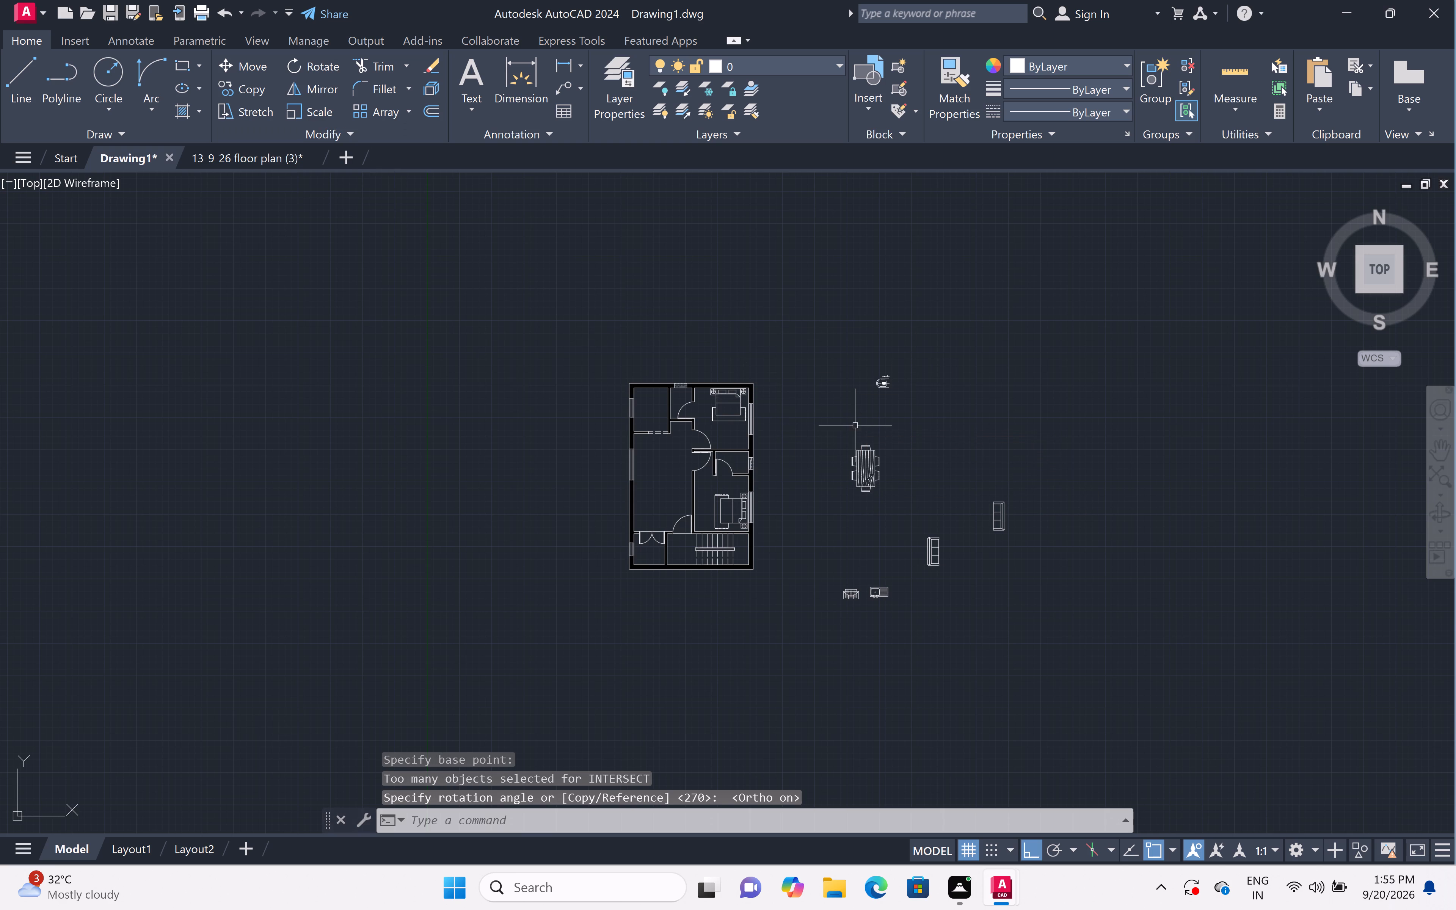
Scale the dining table set down freehand to about 0.8 of its size, based at the table's upper-left corner.
scroll(856, 502, "up", 4)
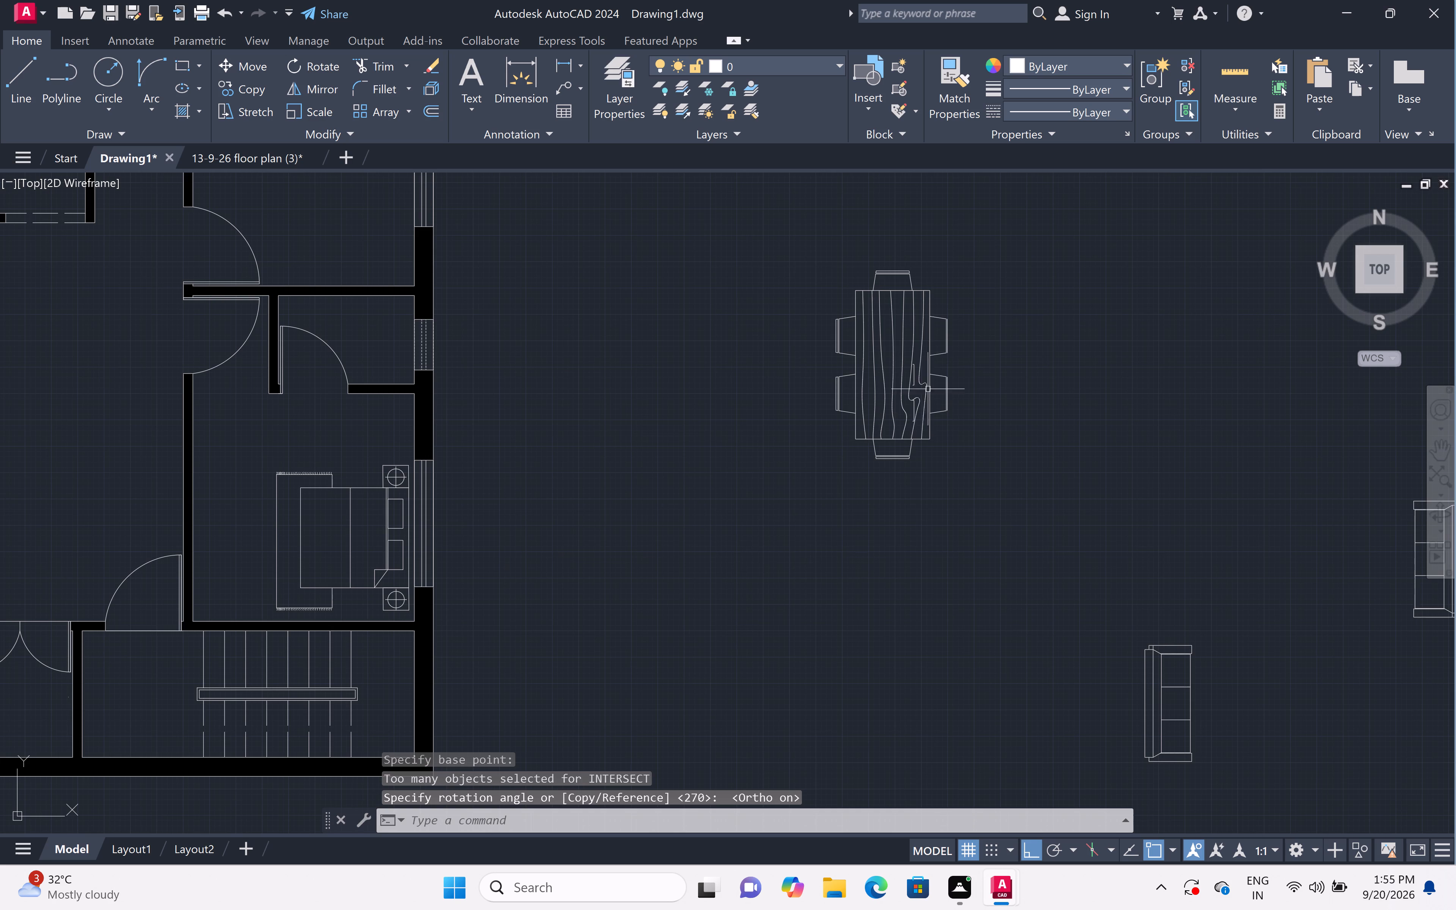
left_click(986, 222)
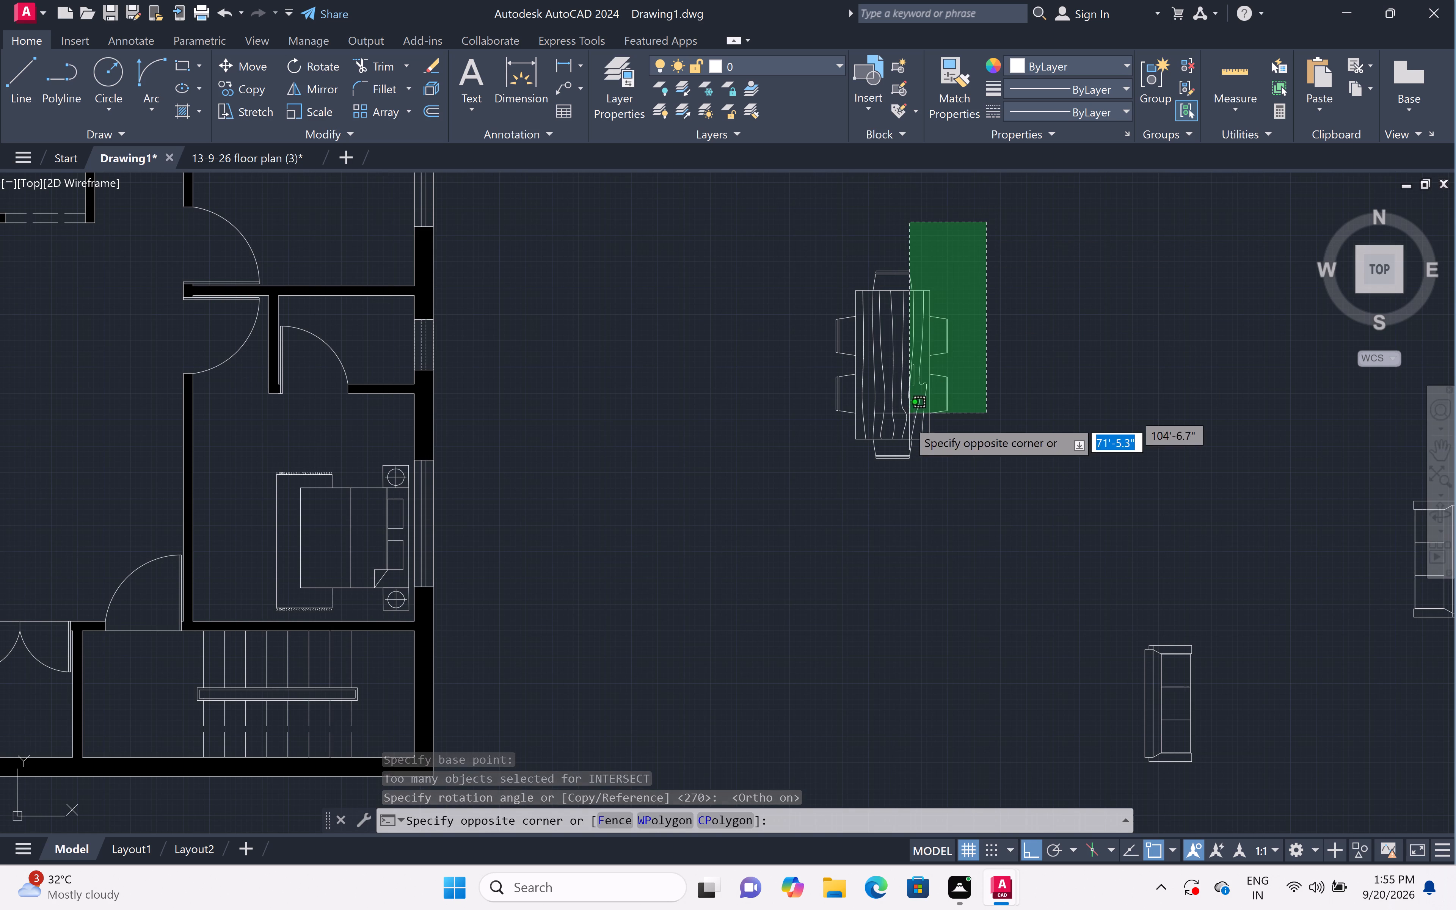
left_click(805, 494)
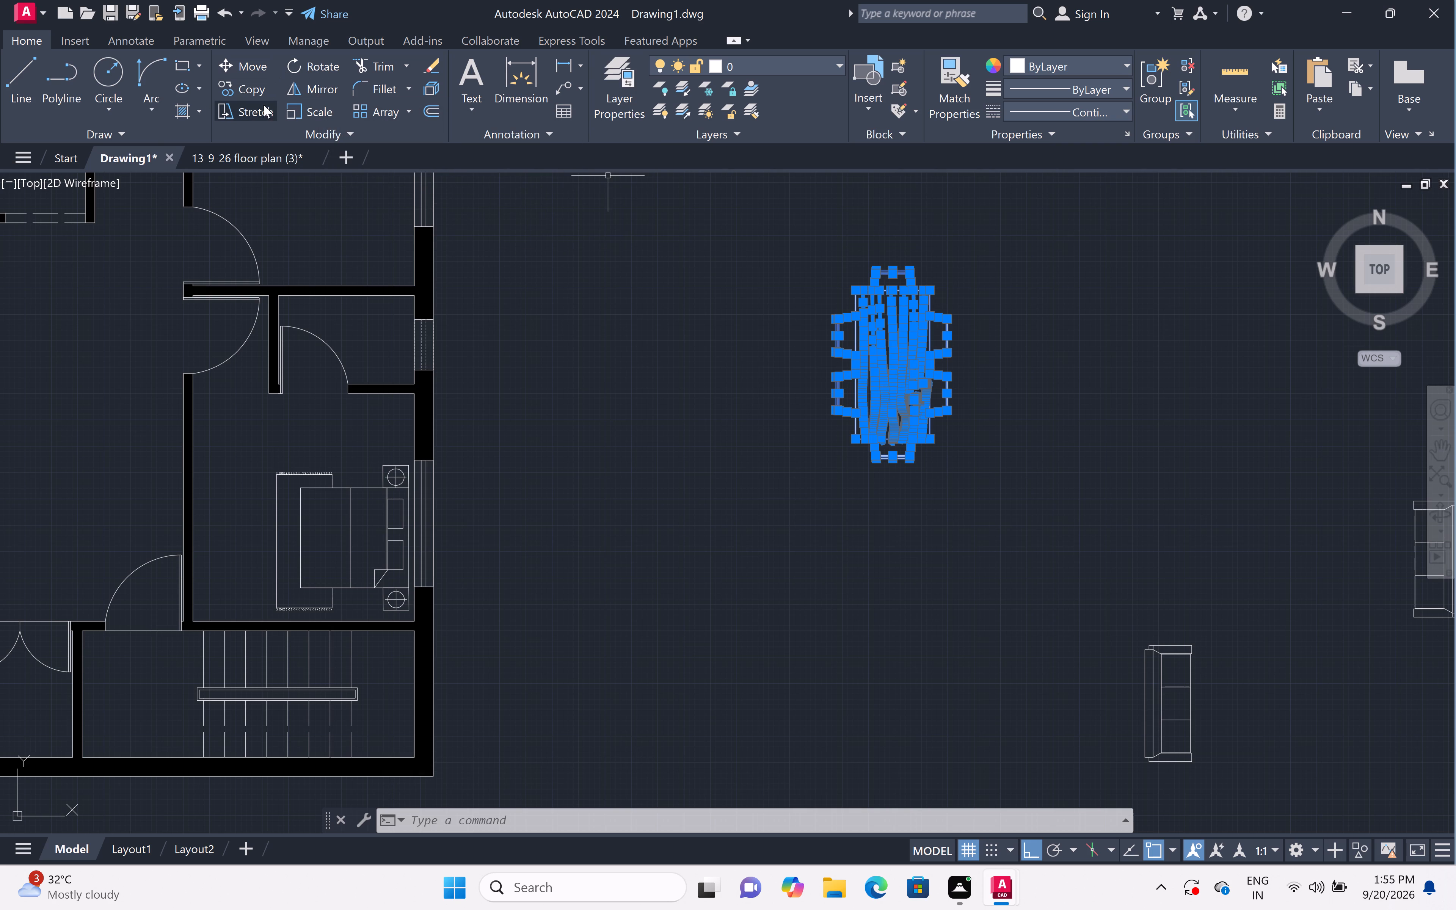
left_click(317, 108)
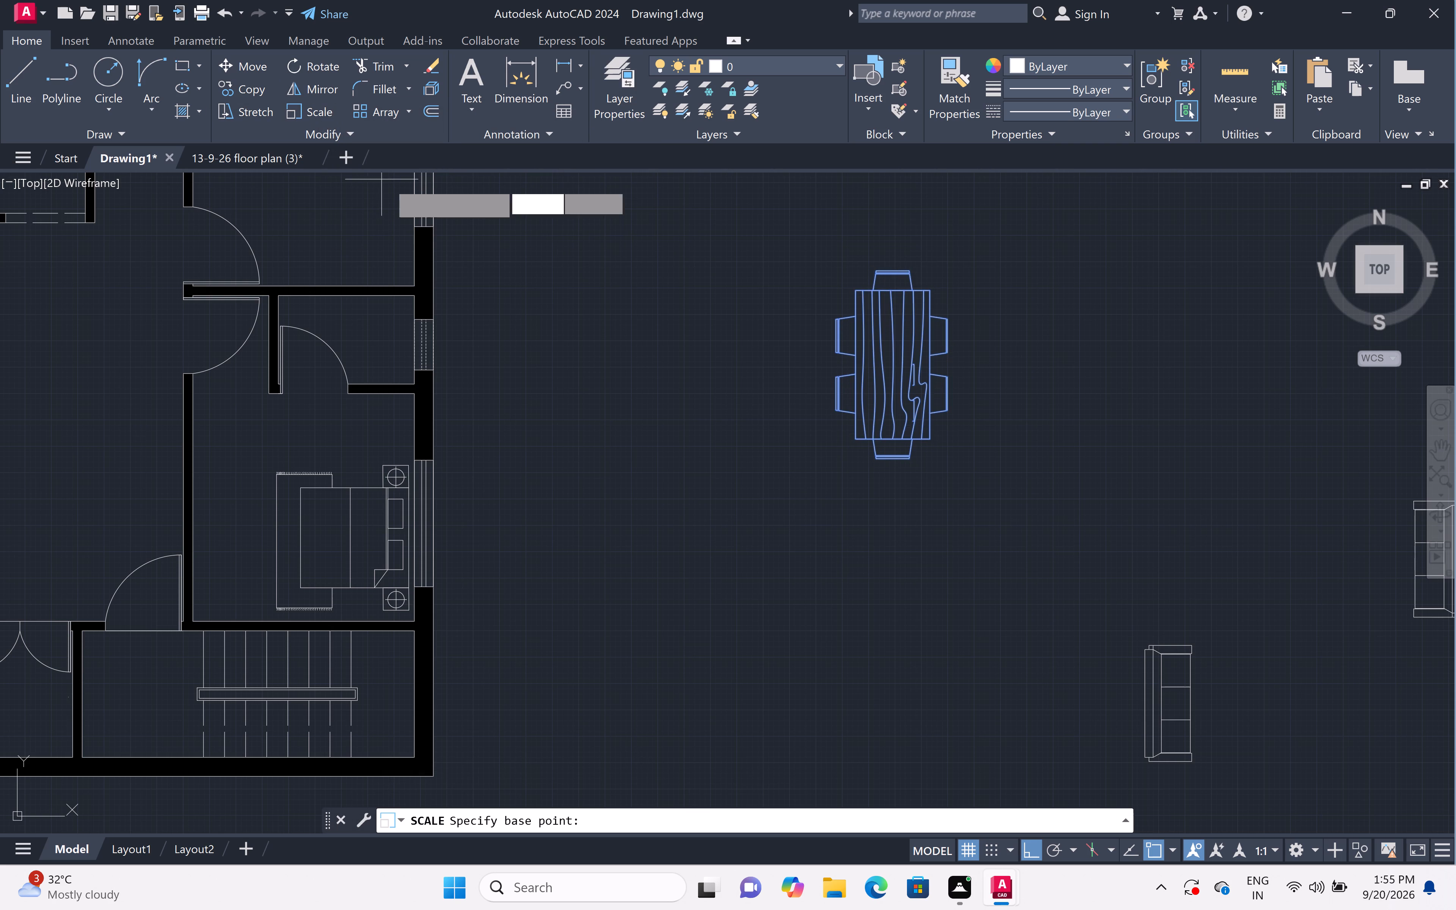
left_click(857, 289)
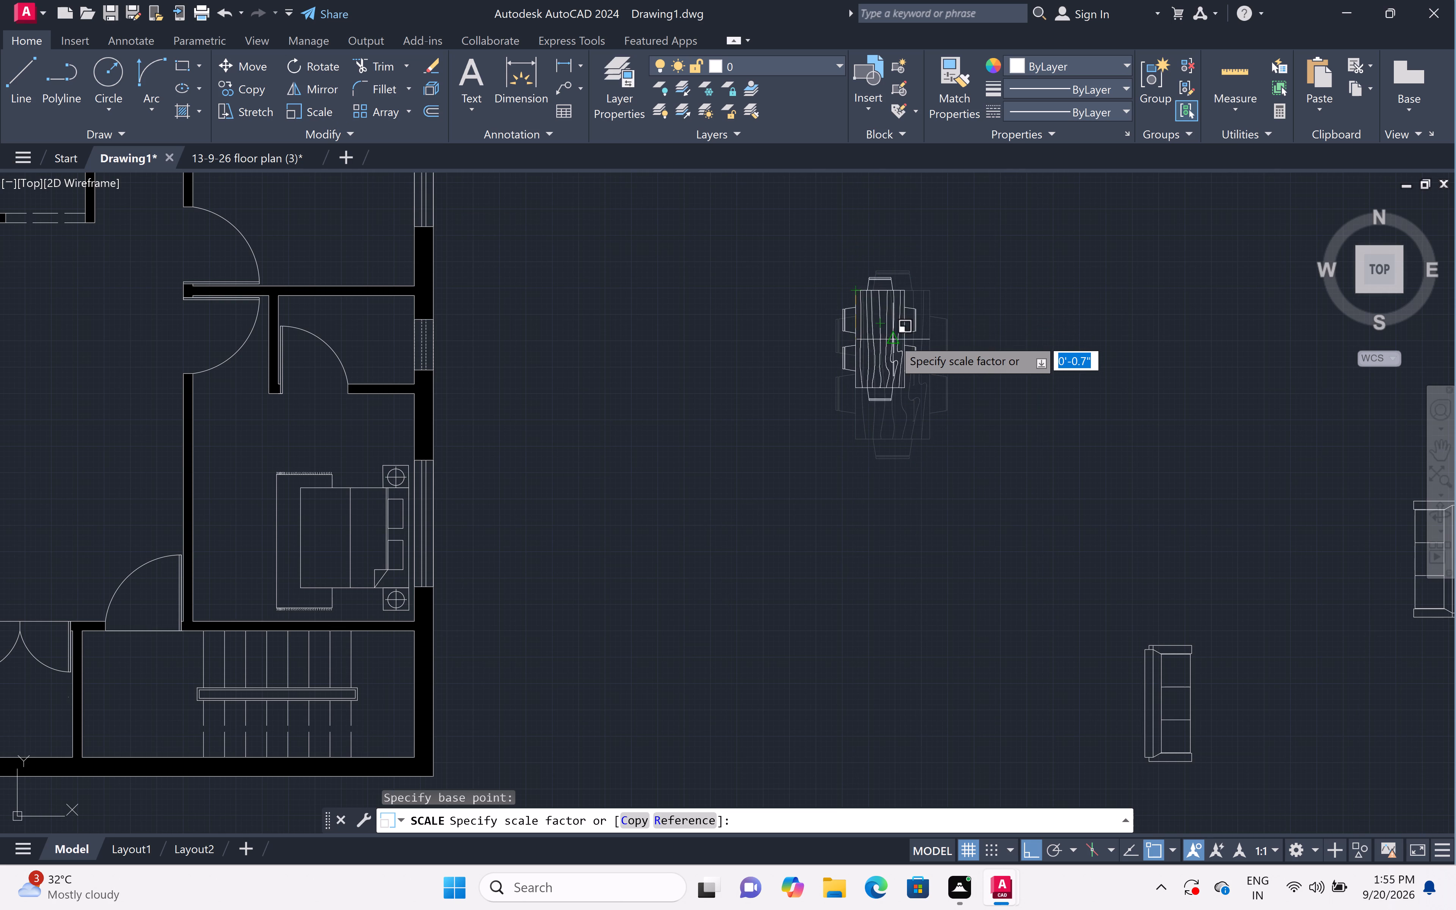
scroll(891, 334, "up", 1)
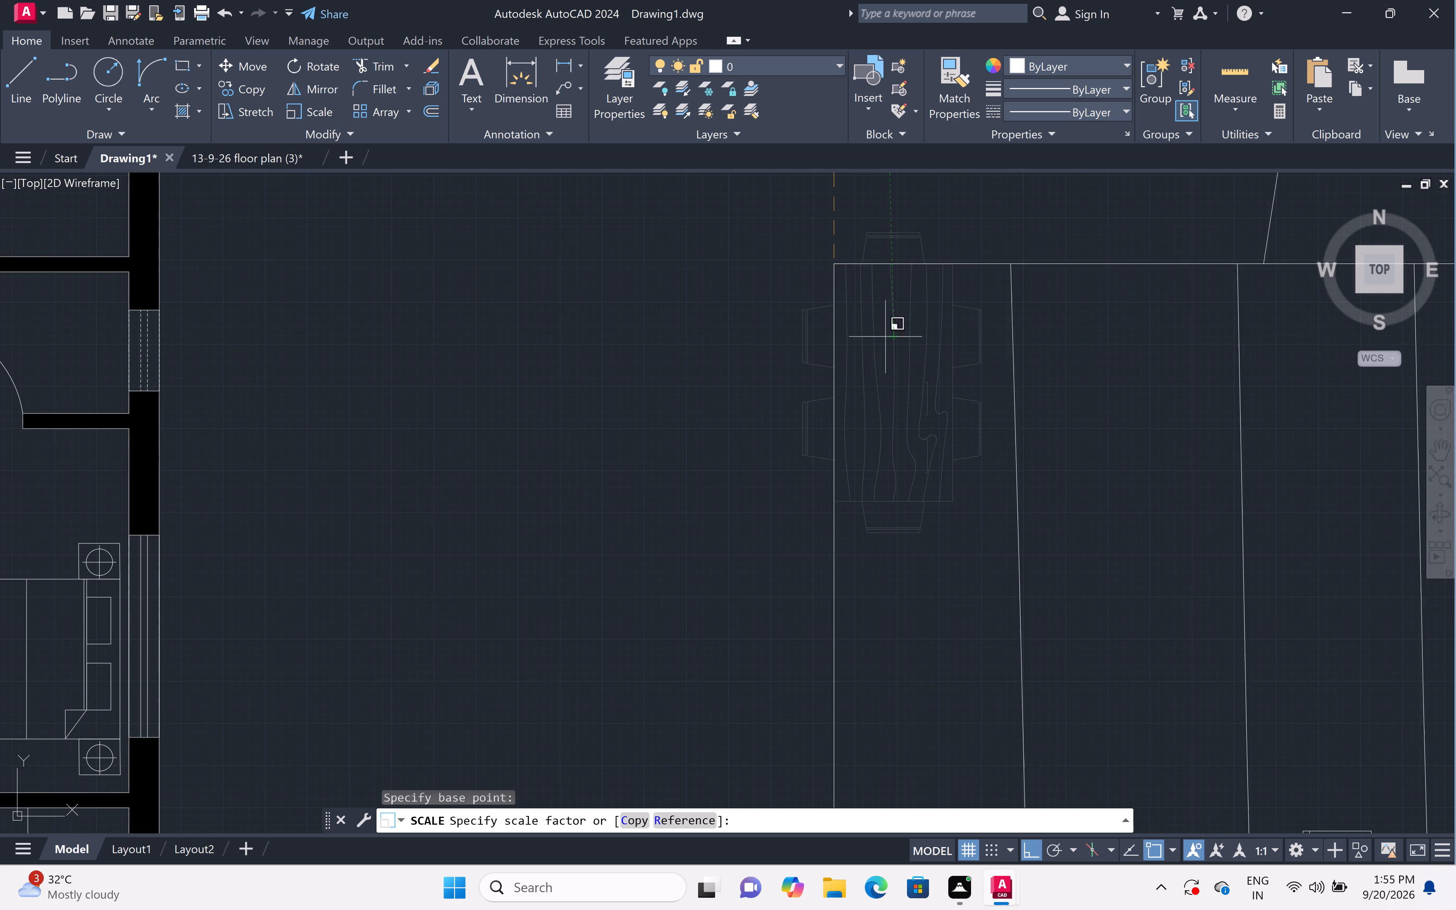
scroll(887, 352, "down", 2)
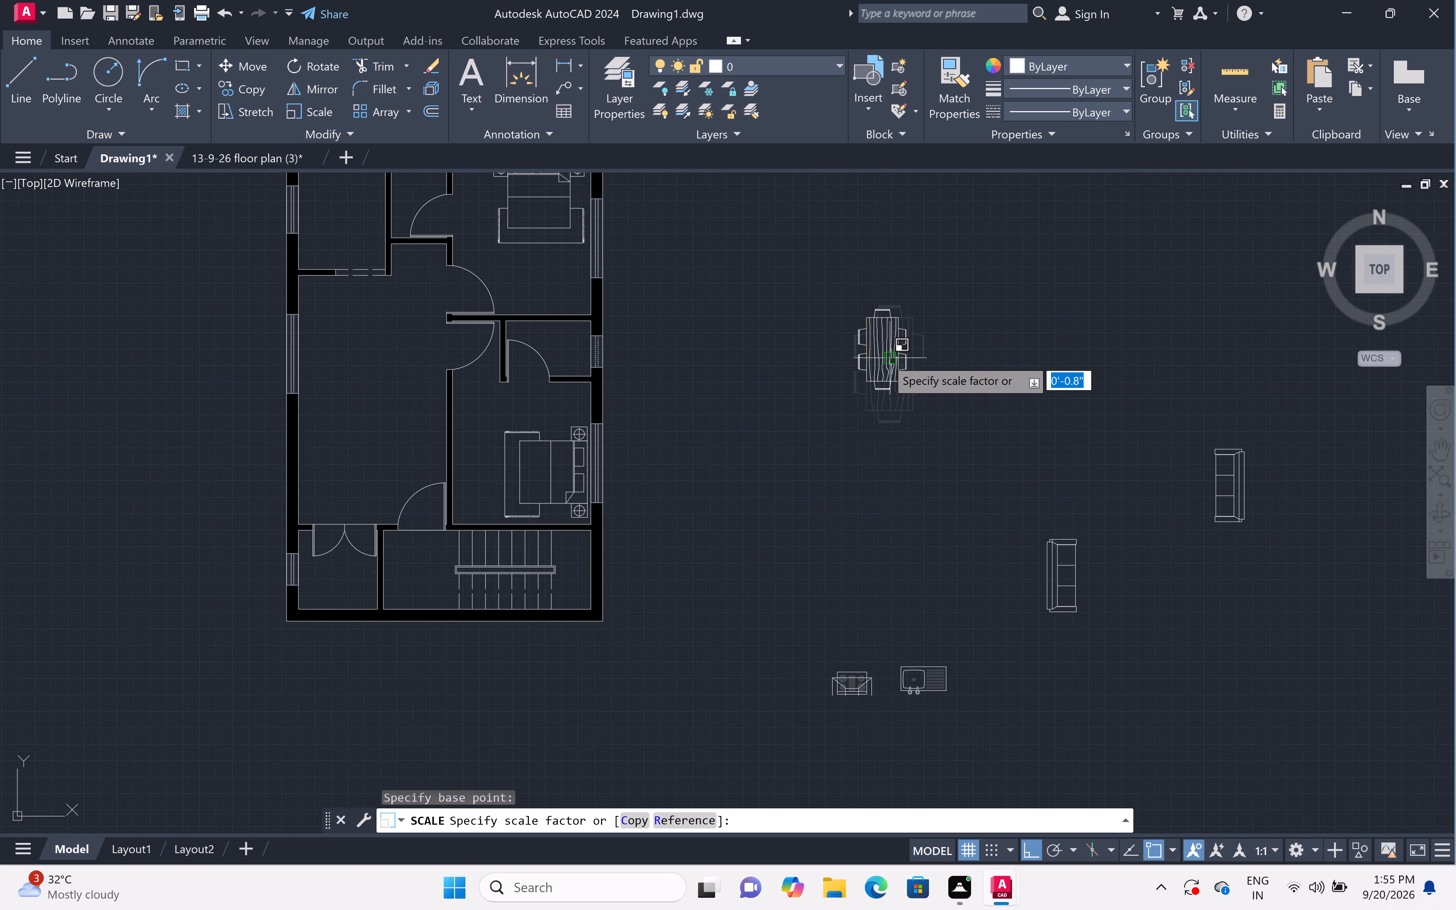
left_click(884, 359)
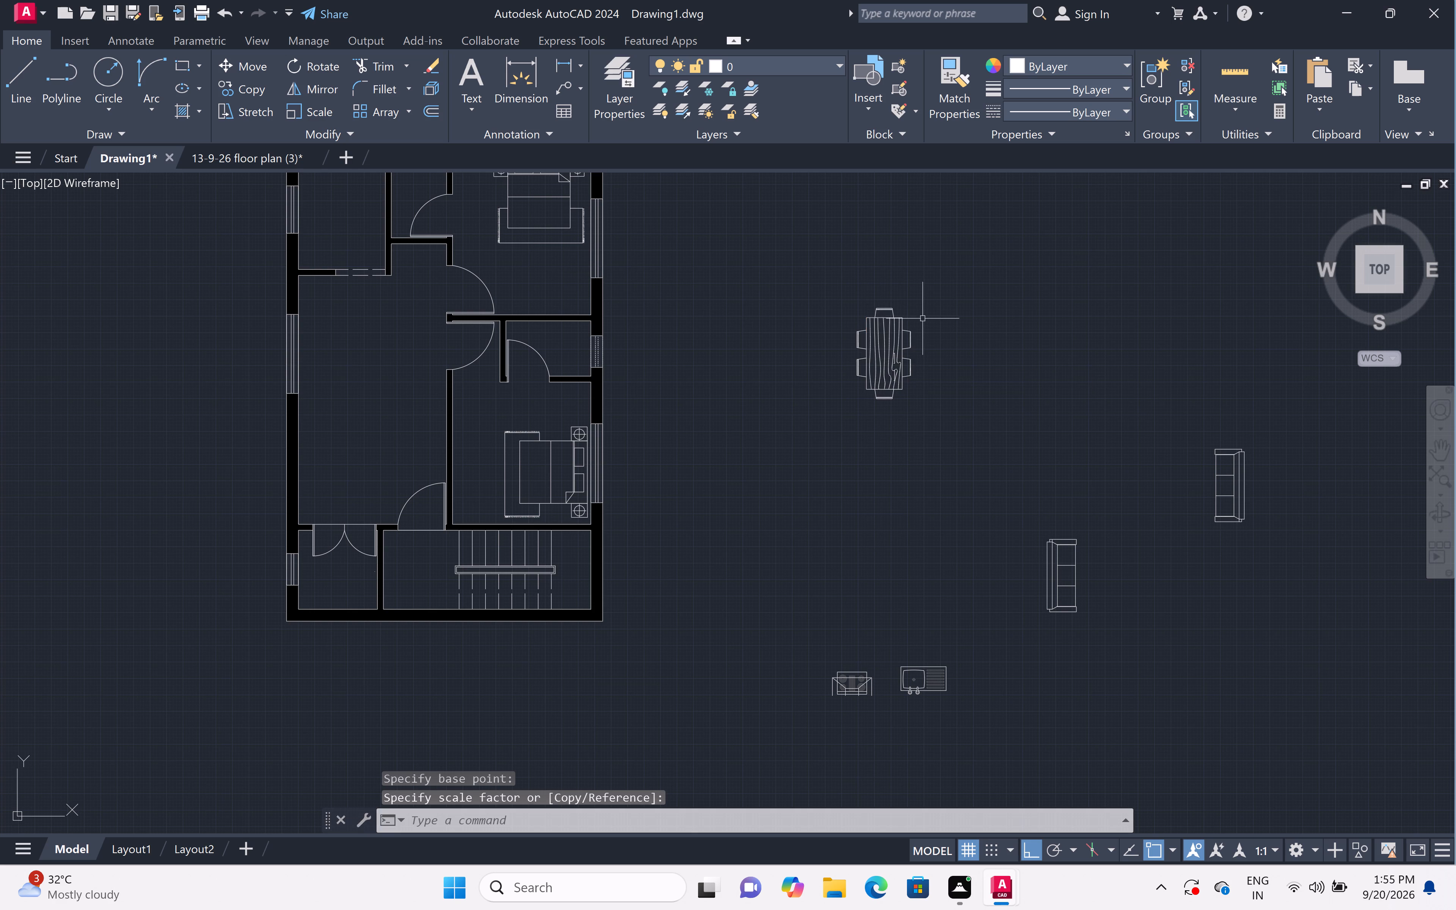
Scale the dining table set down freehand a second time about the table's upper-left corner.
left_click(934, 300)
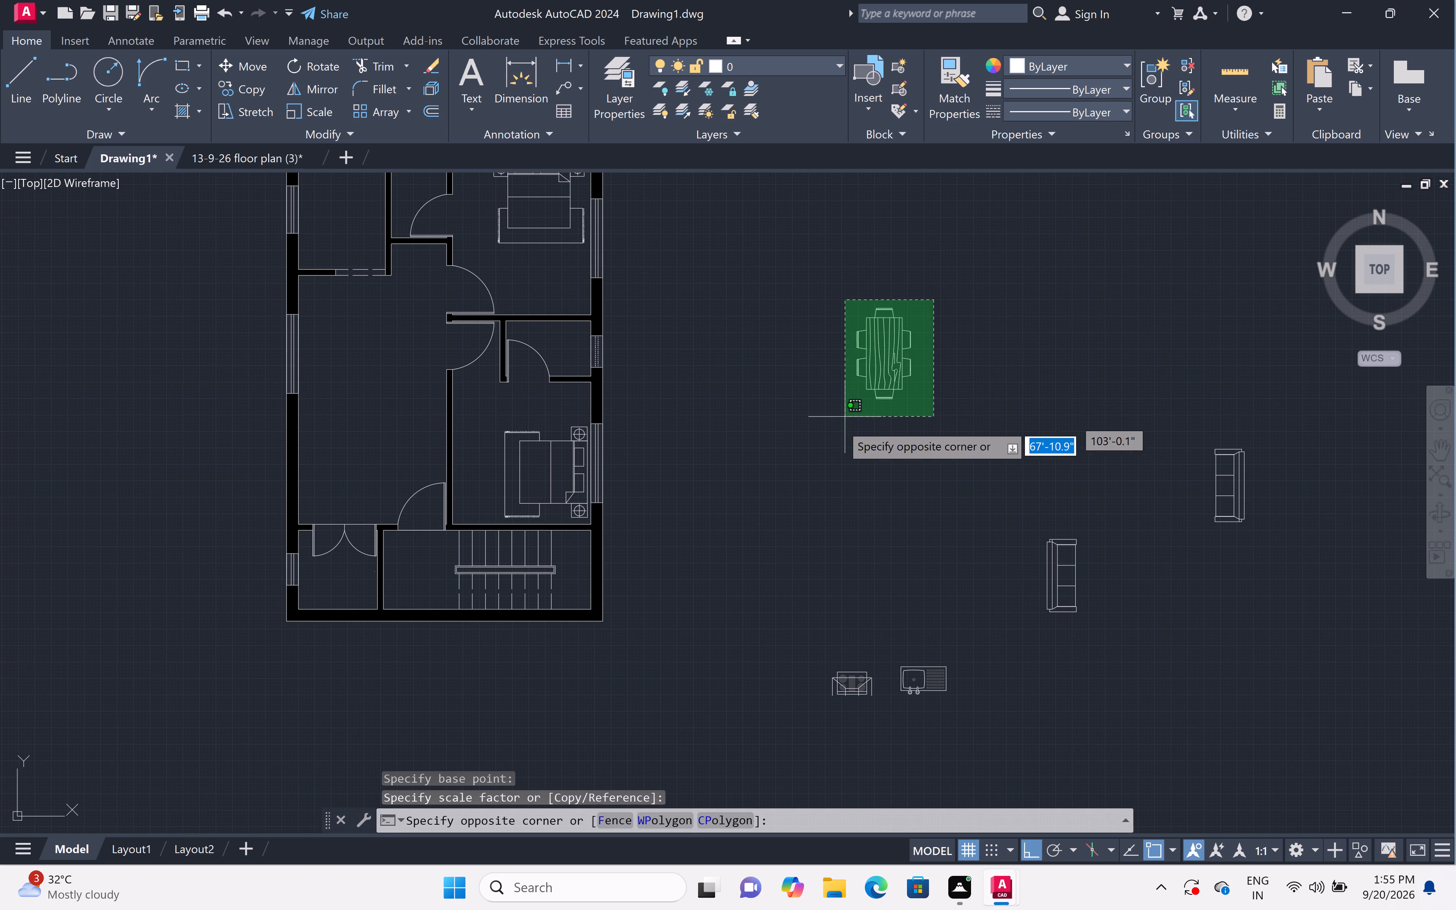
left_click(840, 425)
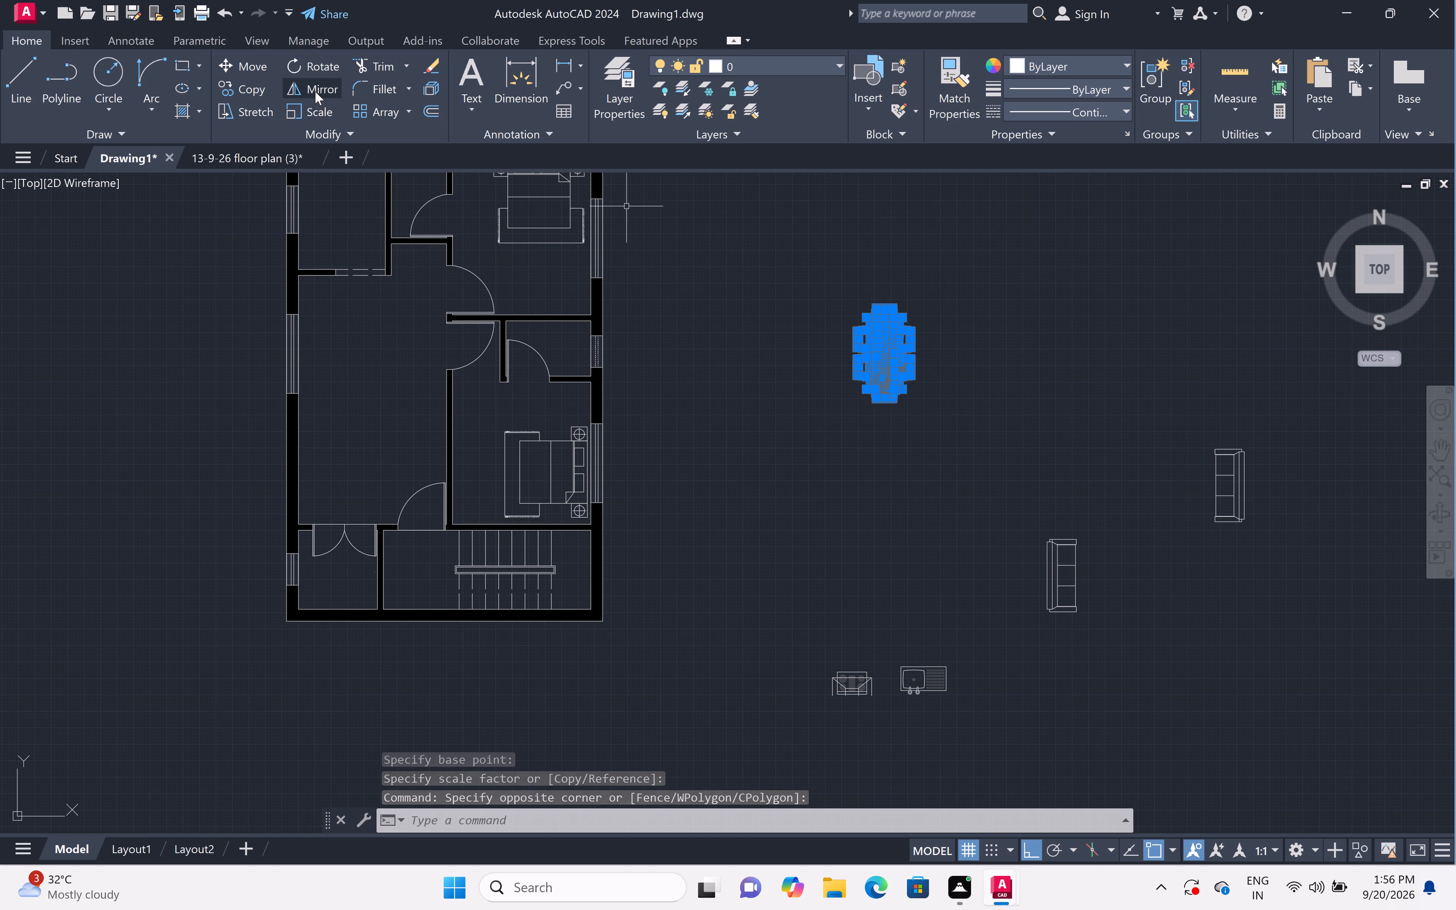
double_click(314, 107)
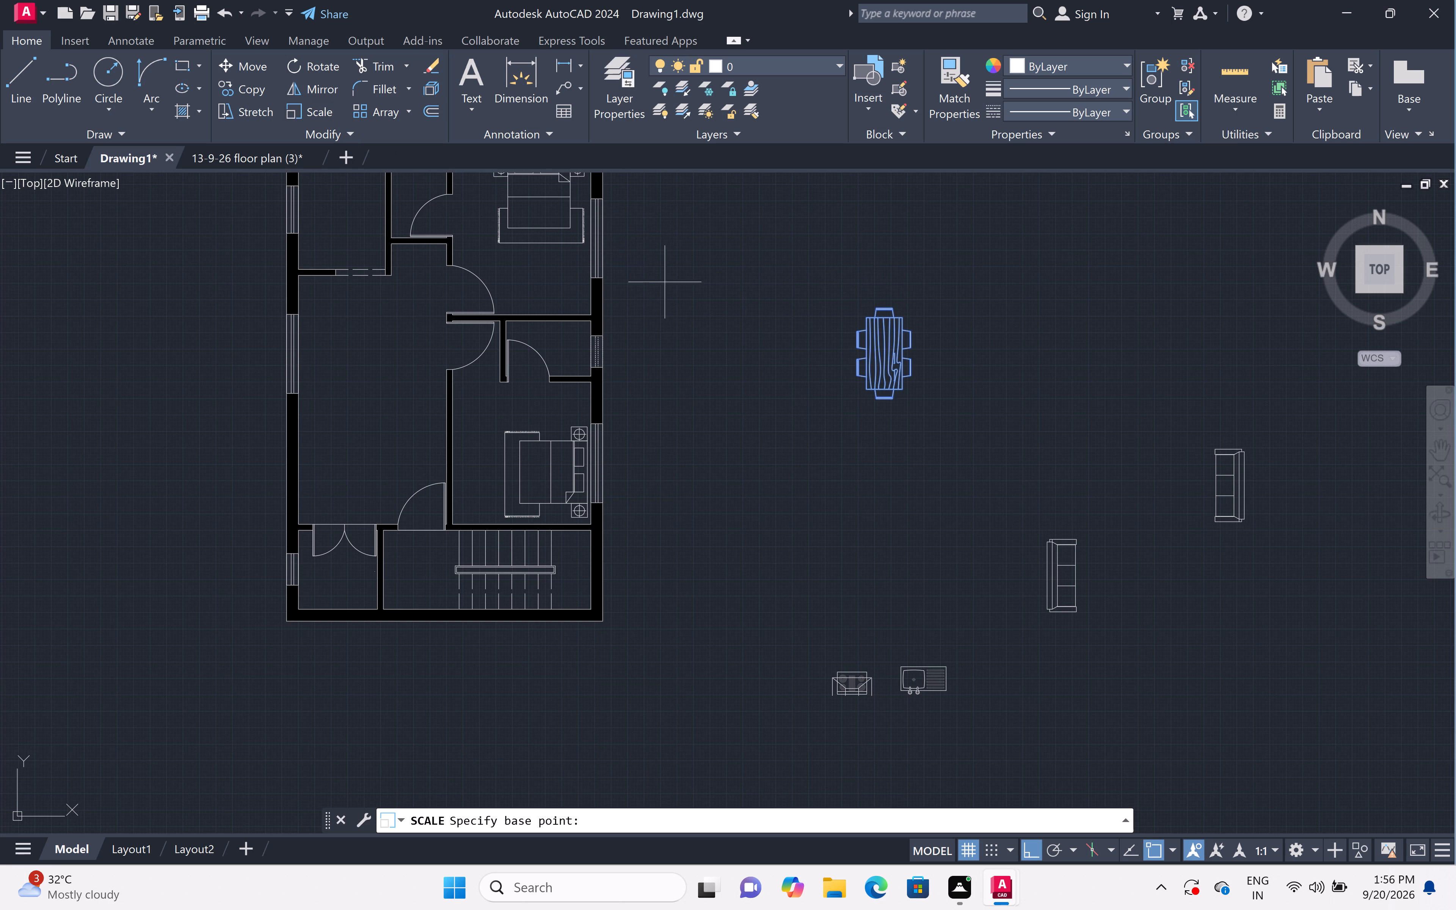
left_click(864, 314)
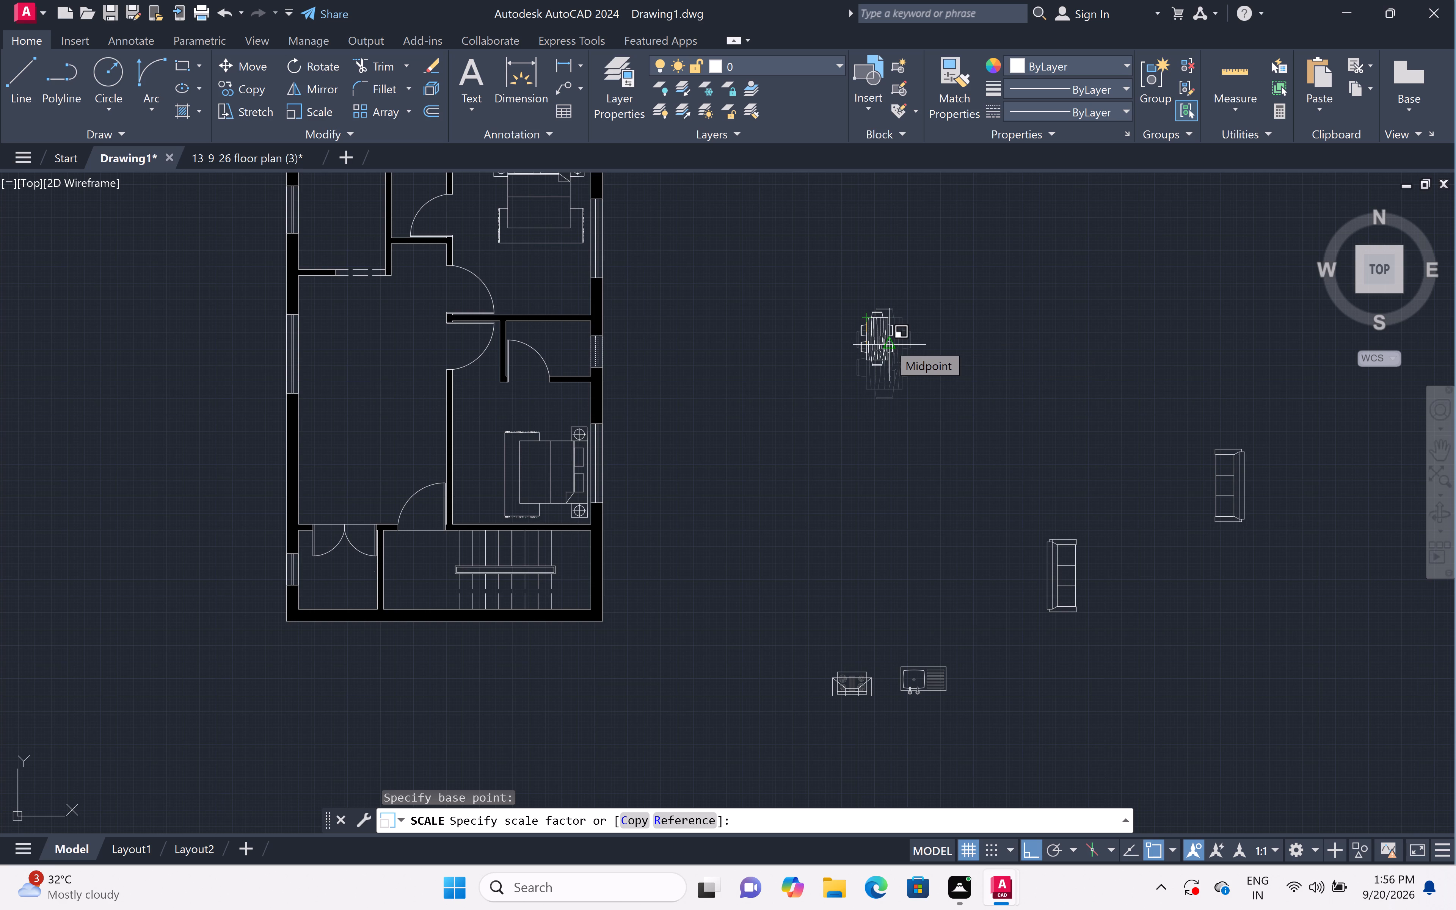
left_click(888, 344)
Move the scaled six-chair dining table set into the hall's upper-left area, beside the left wall window.
left_click(923, 298)
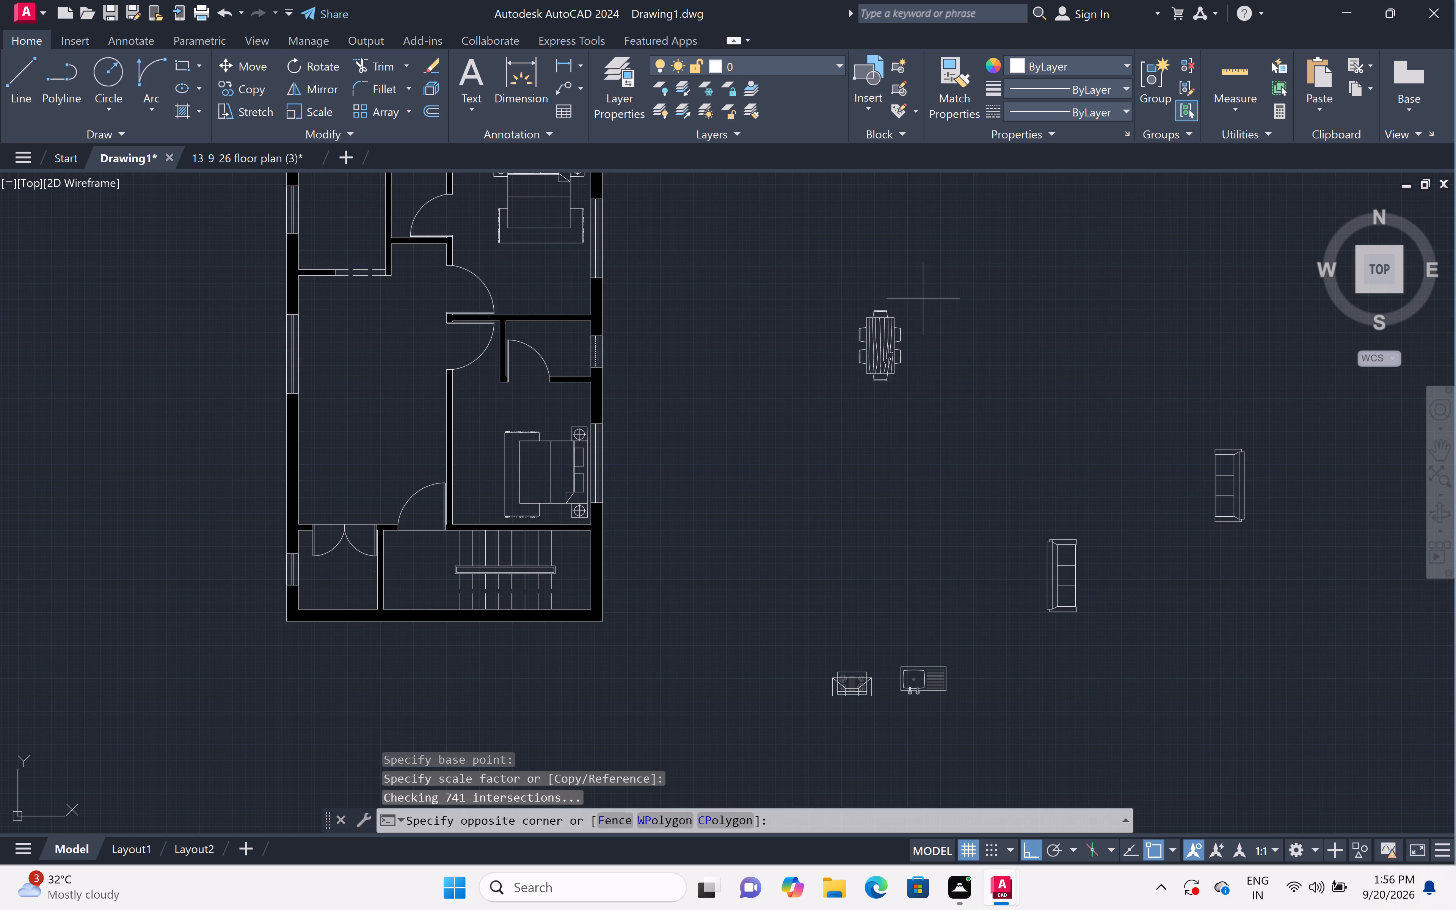
left_click(835, 423)
type("m")
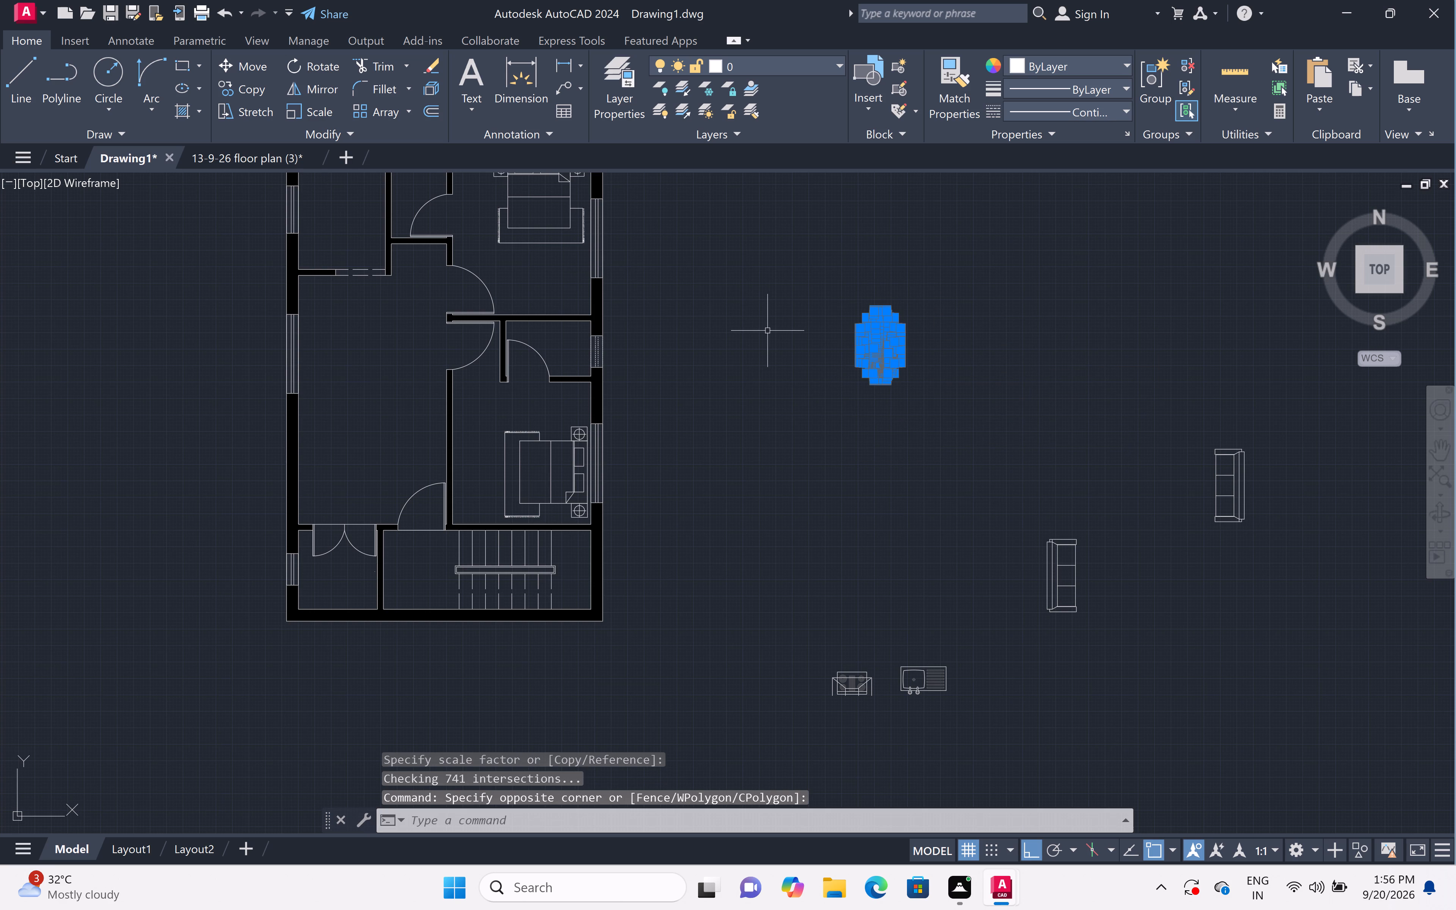
key("space")
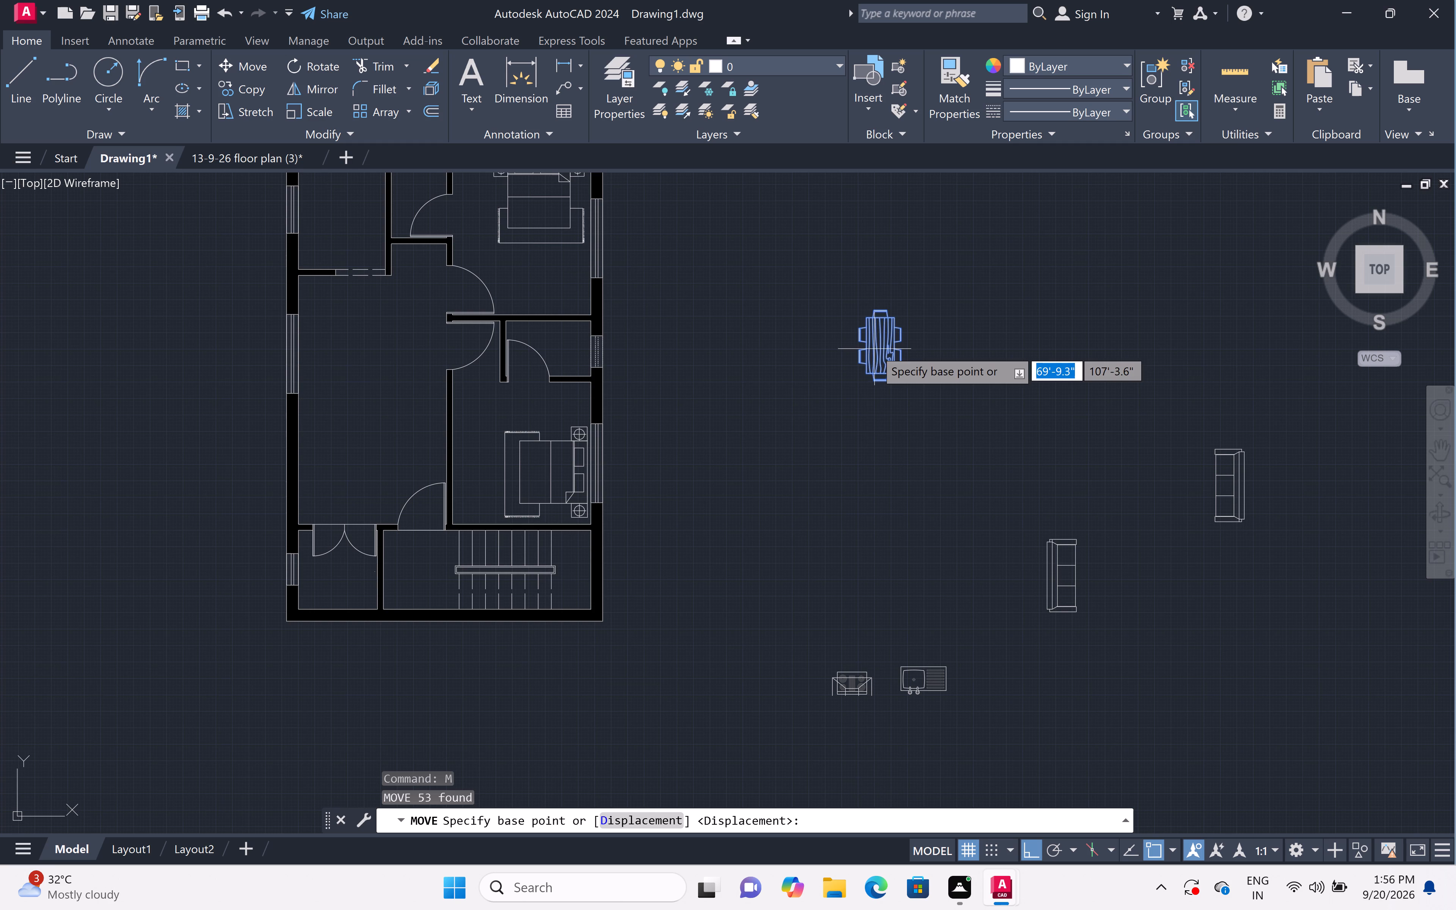
left_click(874, 349)
scroll(326, 303, "up", 3)
scroll(326, 303, "down", 1)
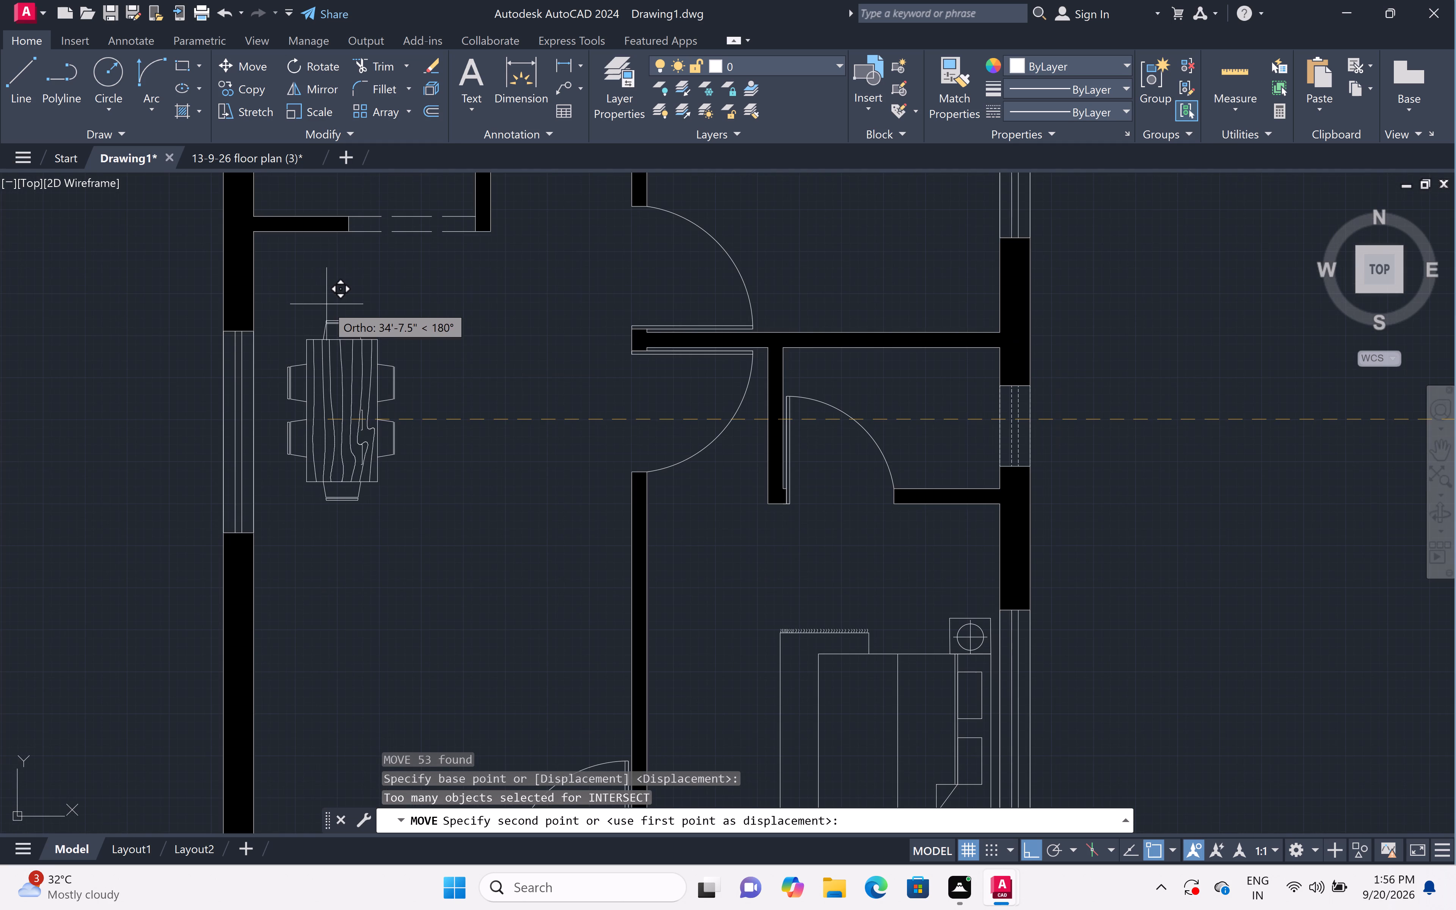
key("F8")
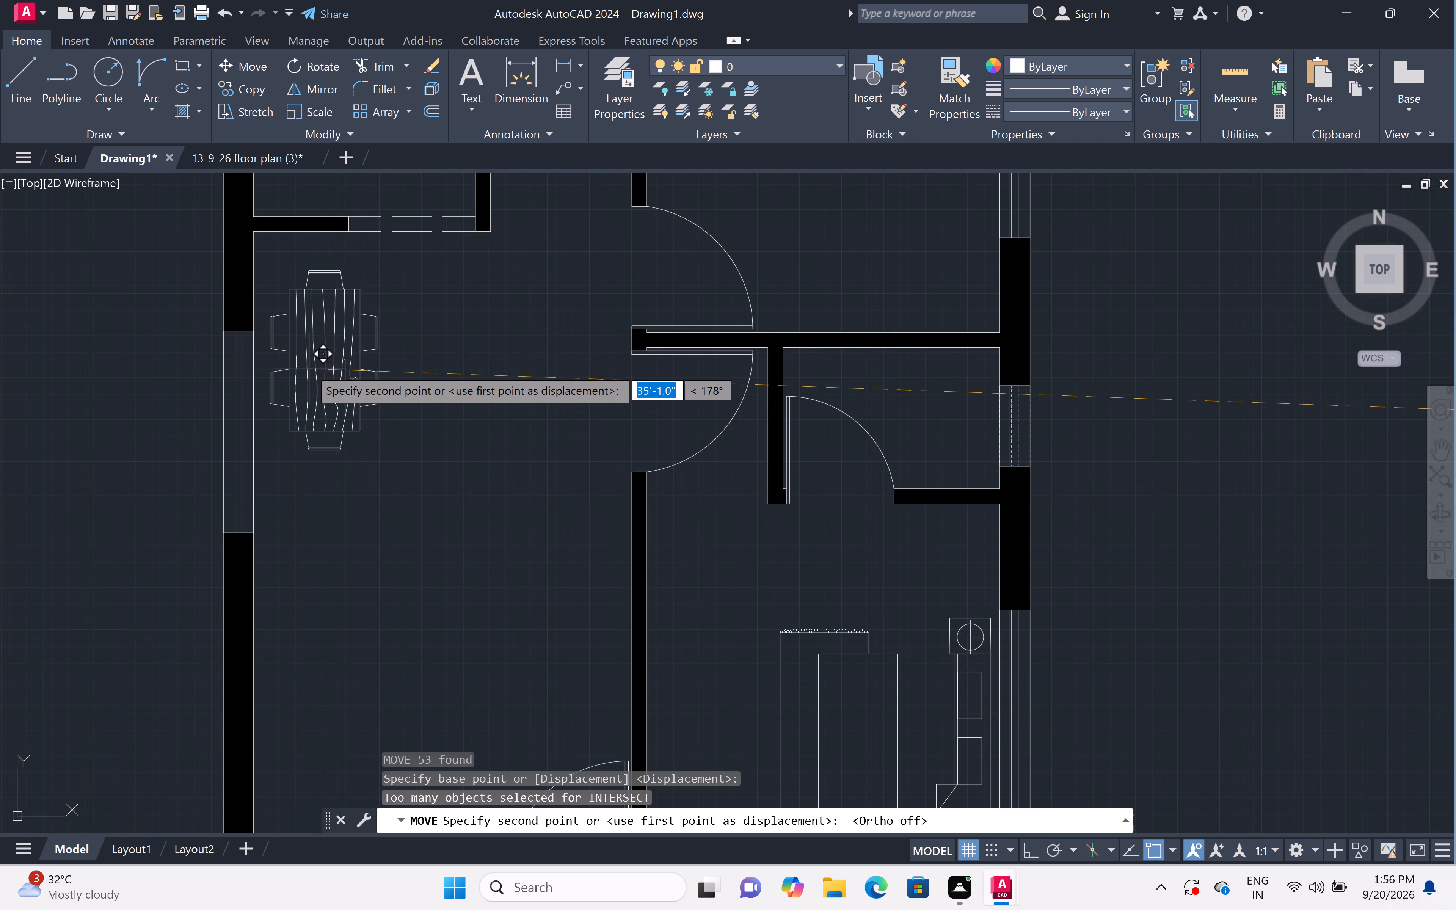
scroll(309, 368, "up", 1)
scroll(309, 368, "down", 1)
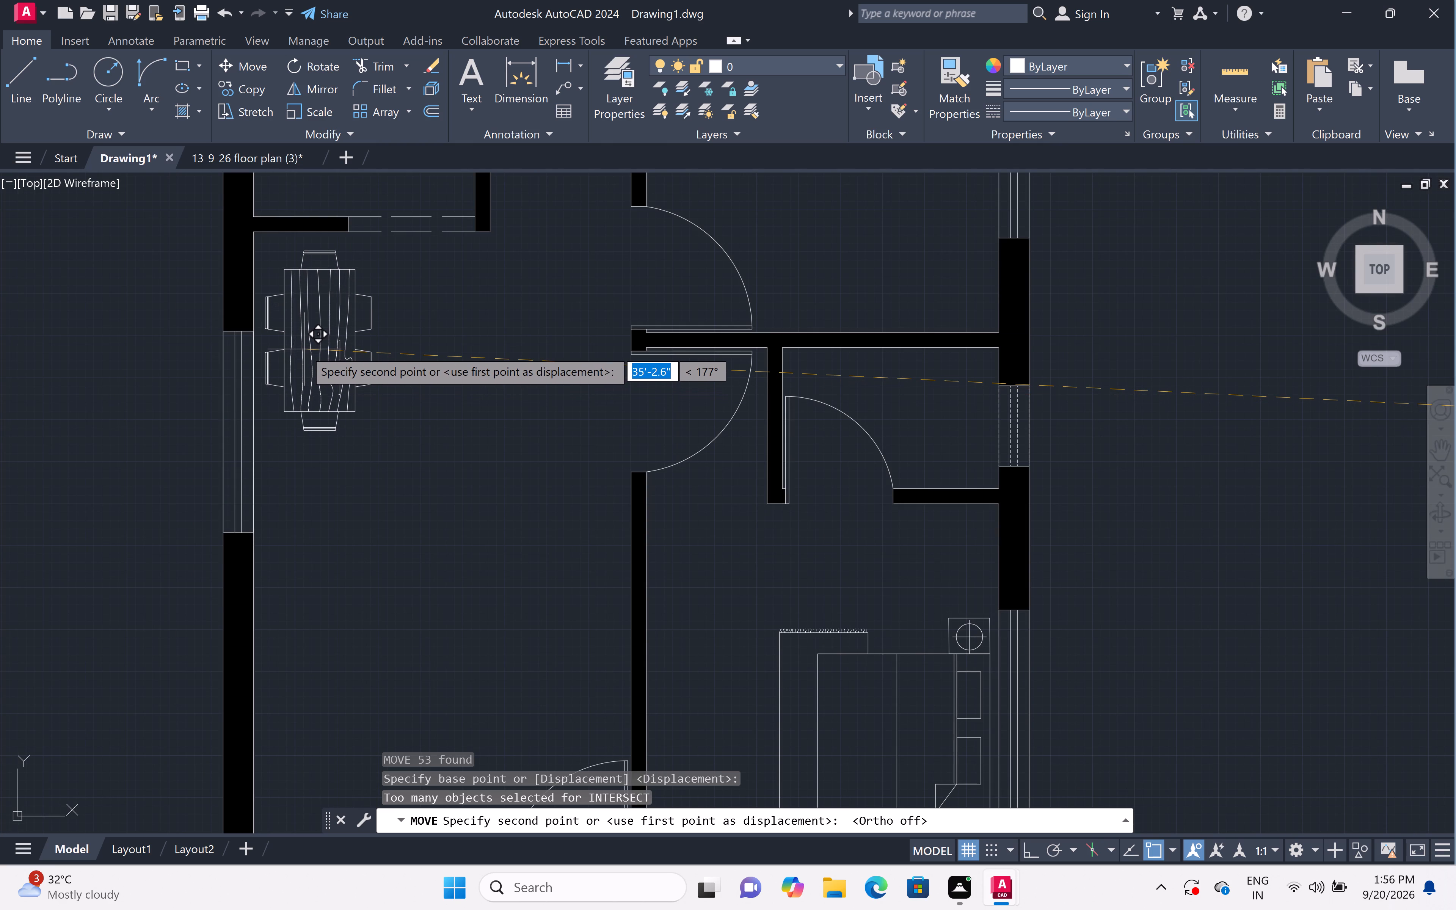
left_click(304, 352)
Rotate the left of the two three-seat sofas outside the plan 90° clockwise so its back faces up.
scroll(315, 371, "down", 2)
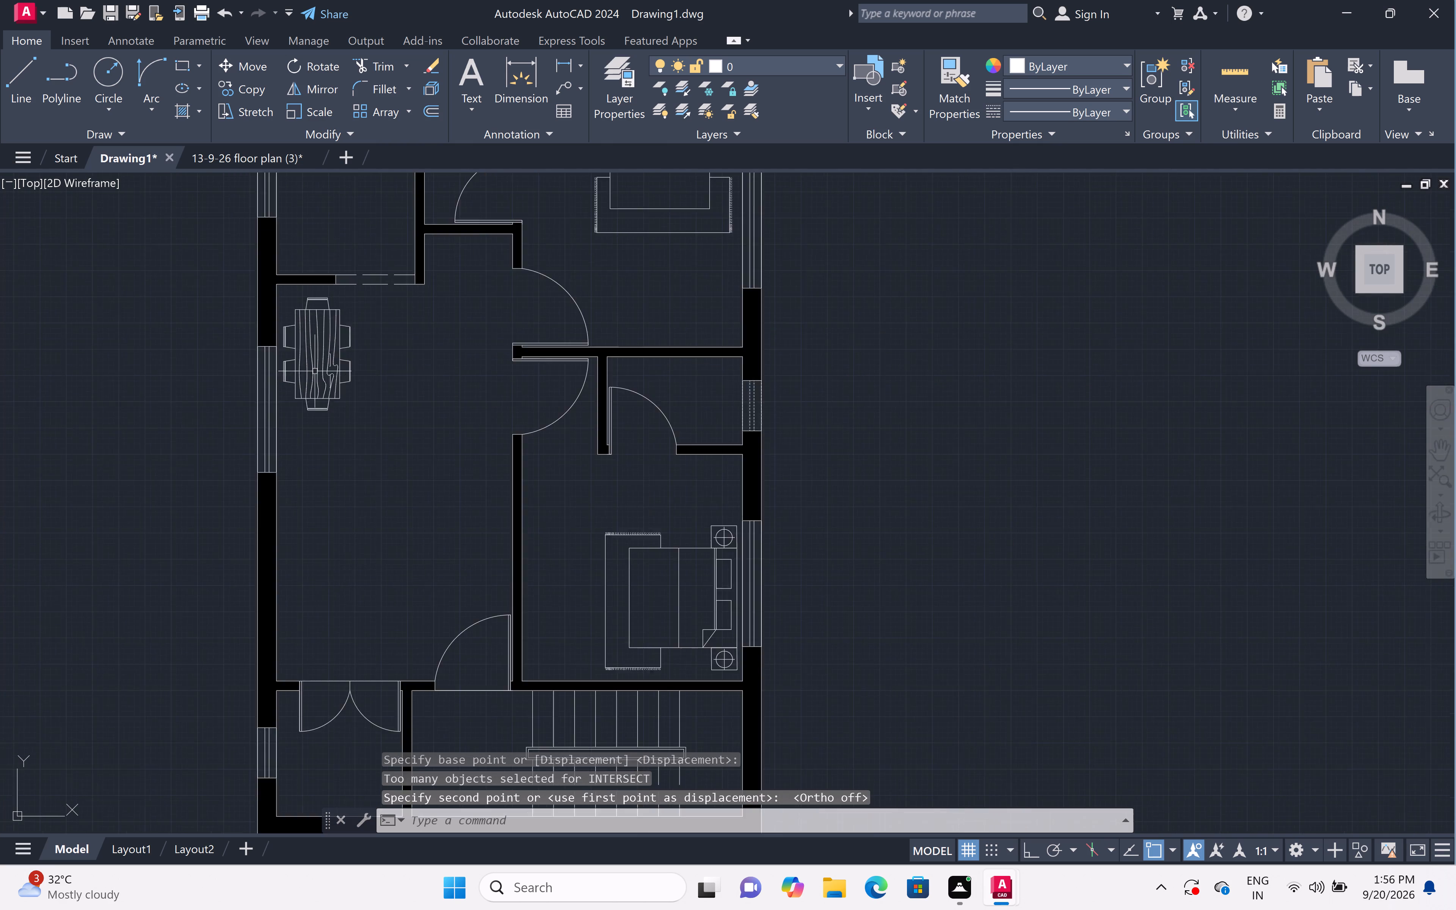
scroll(315, 371, "down", 1)
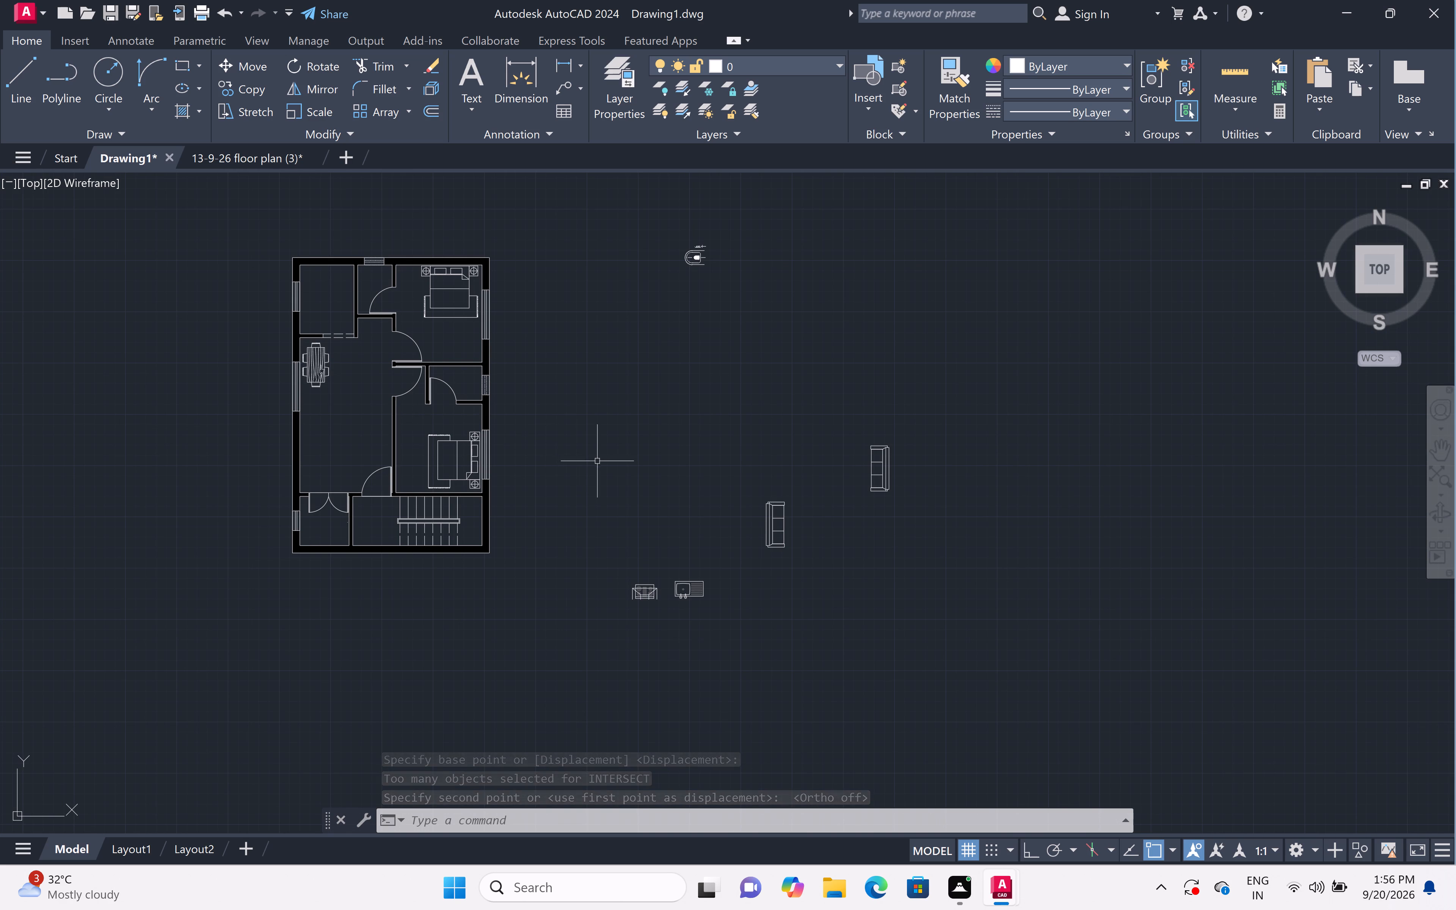
left_click(795, 489)
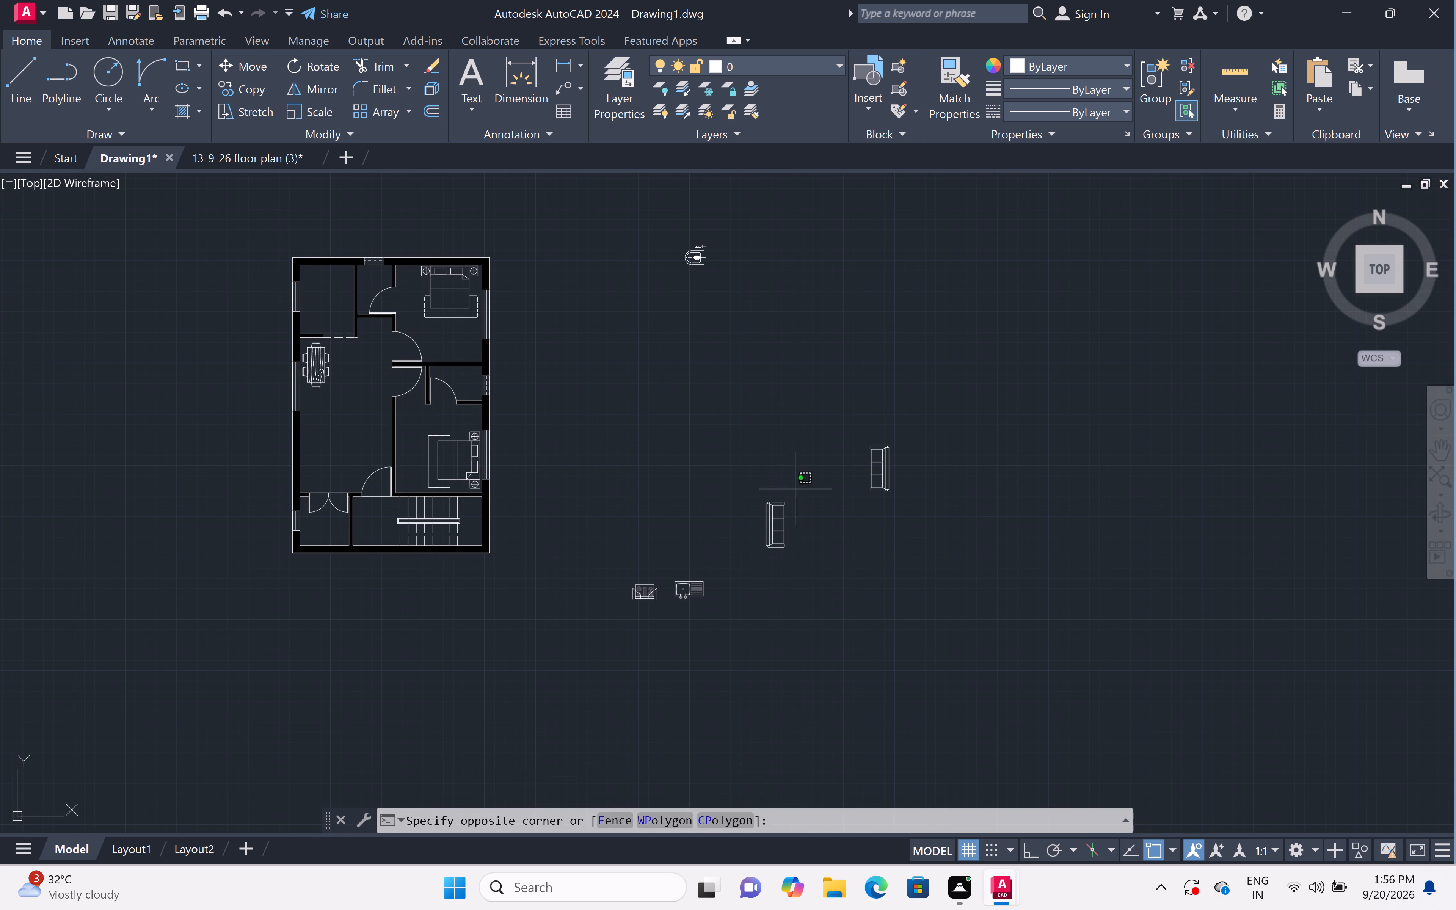
left_click(730, 575)
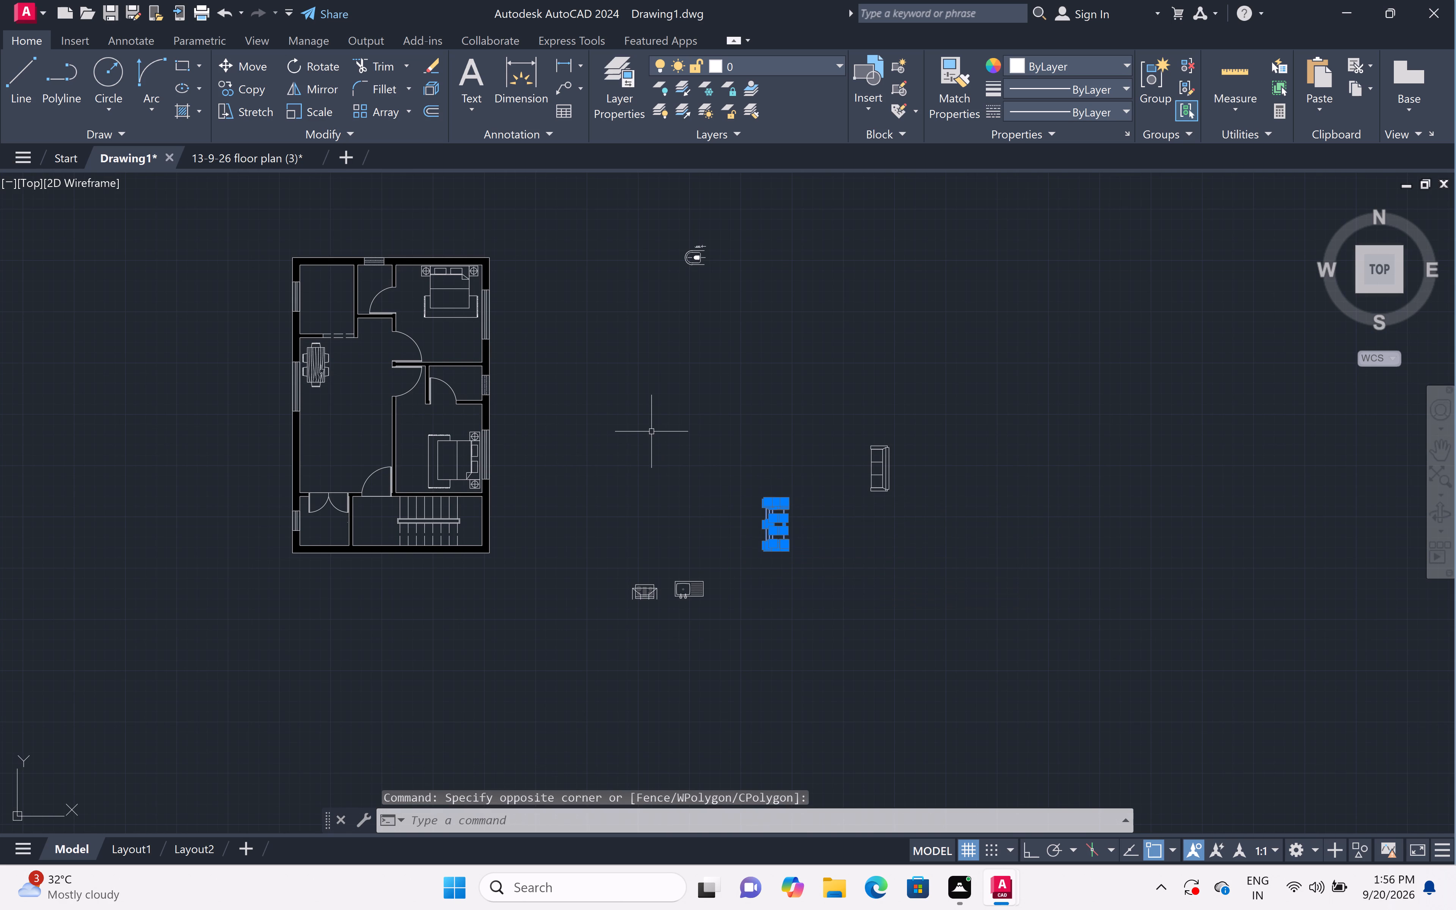
left_click(301, 57)
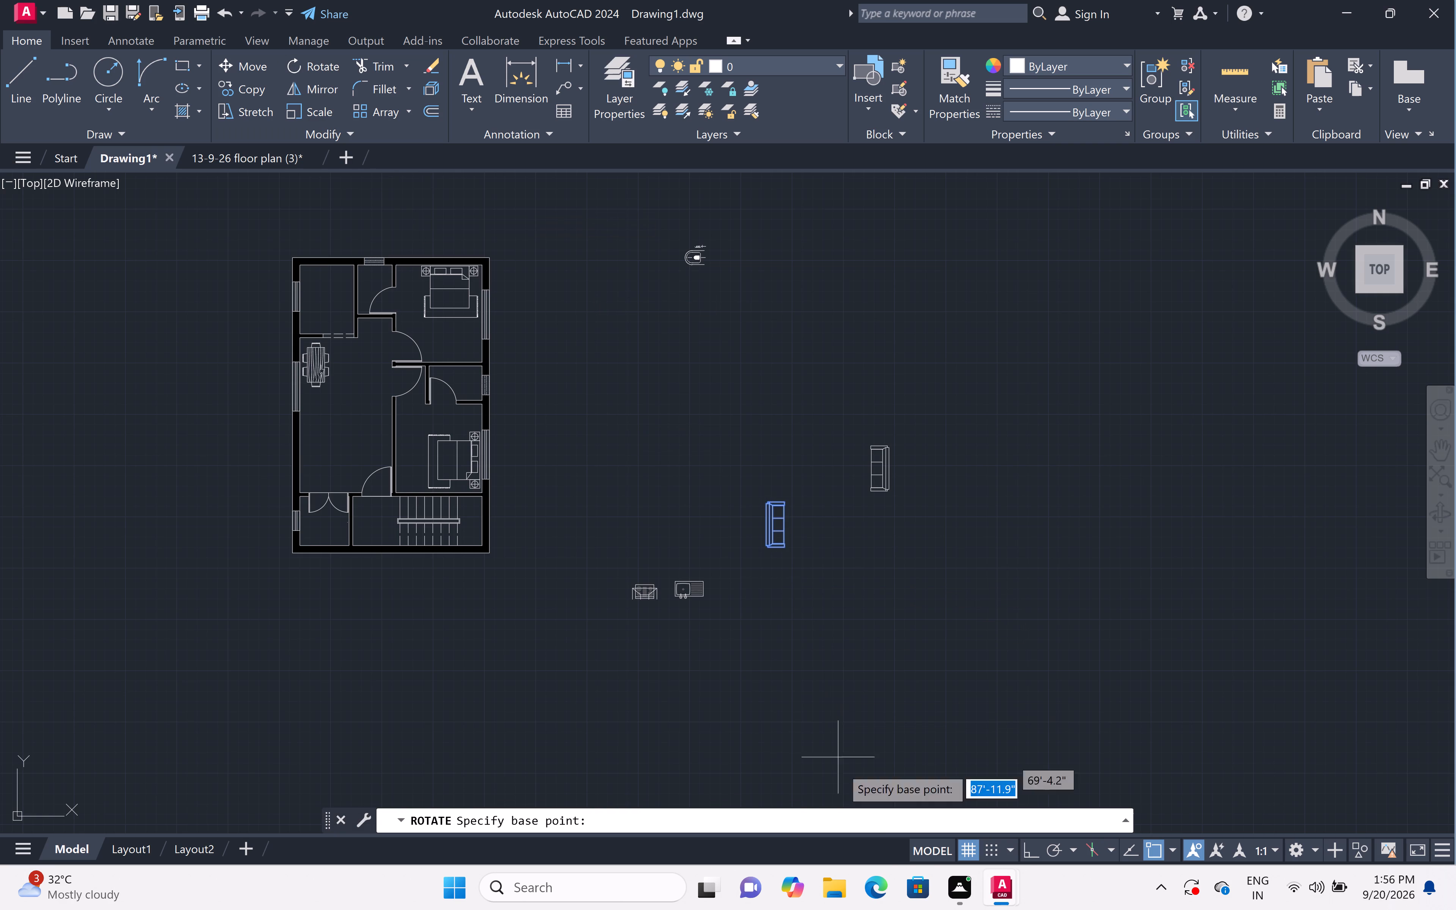
double_click(1031, 854)
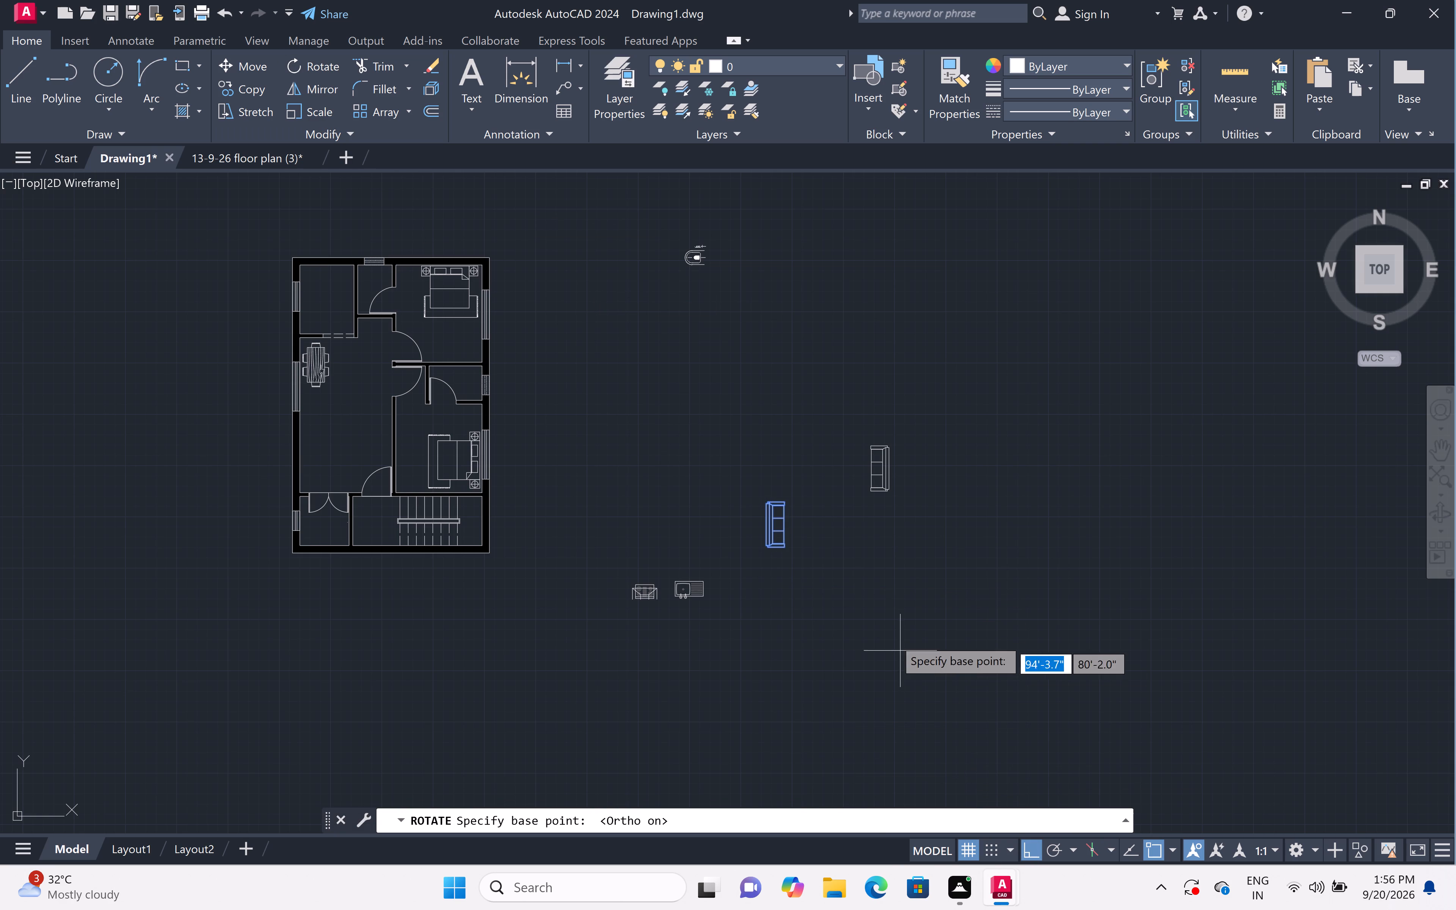
left_click(776, 498)
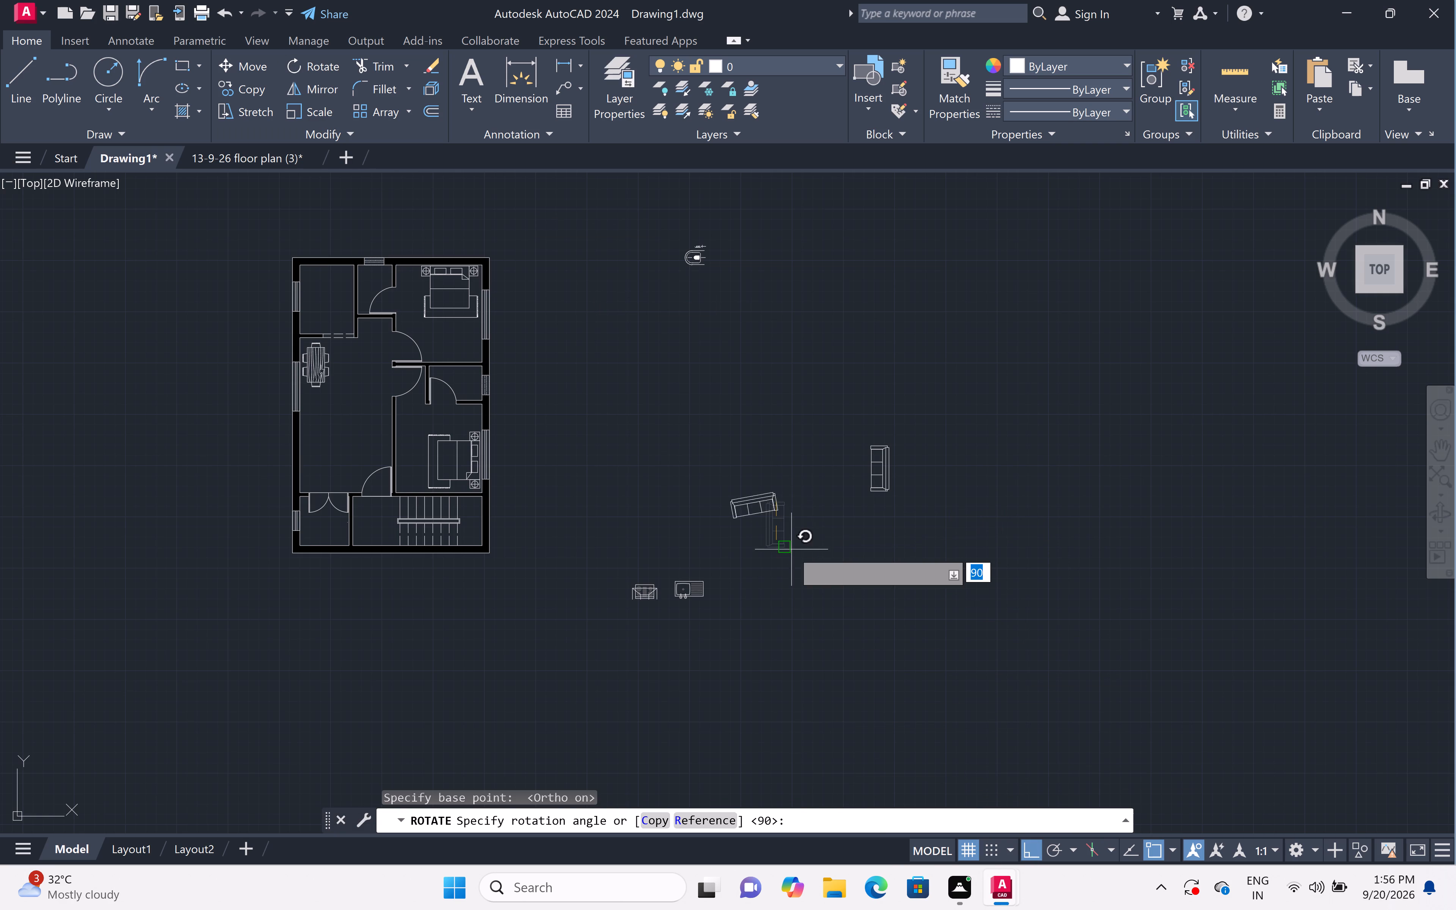
left_click(776, 628)
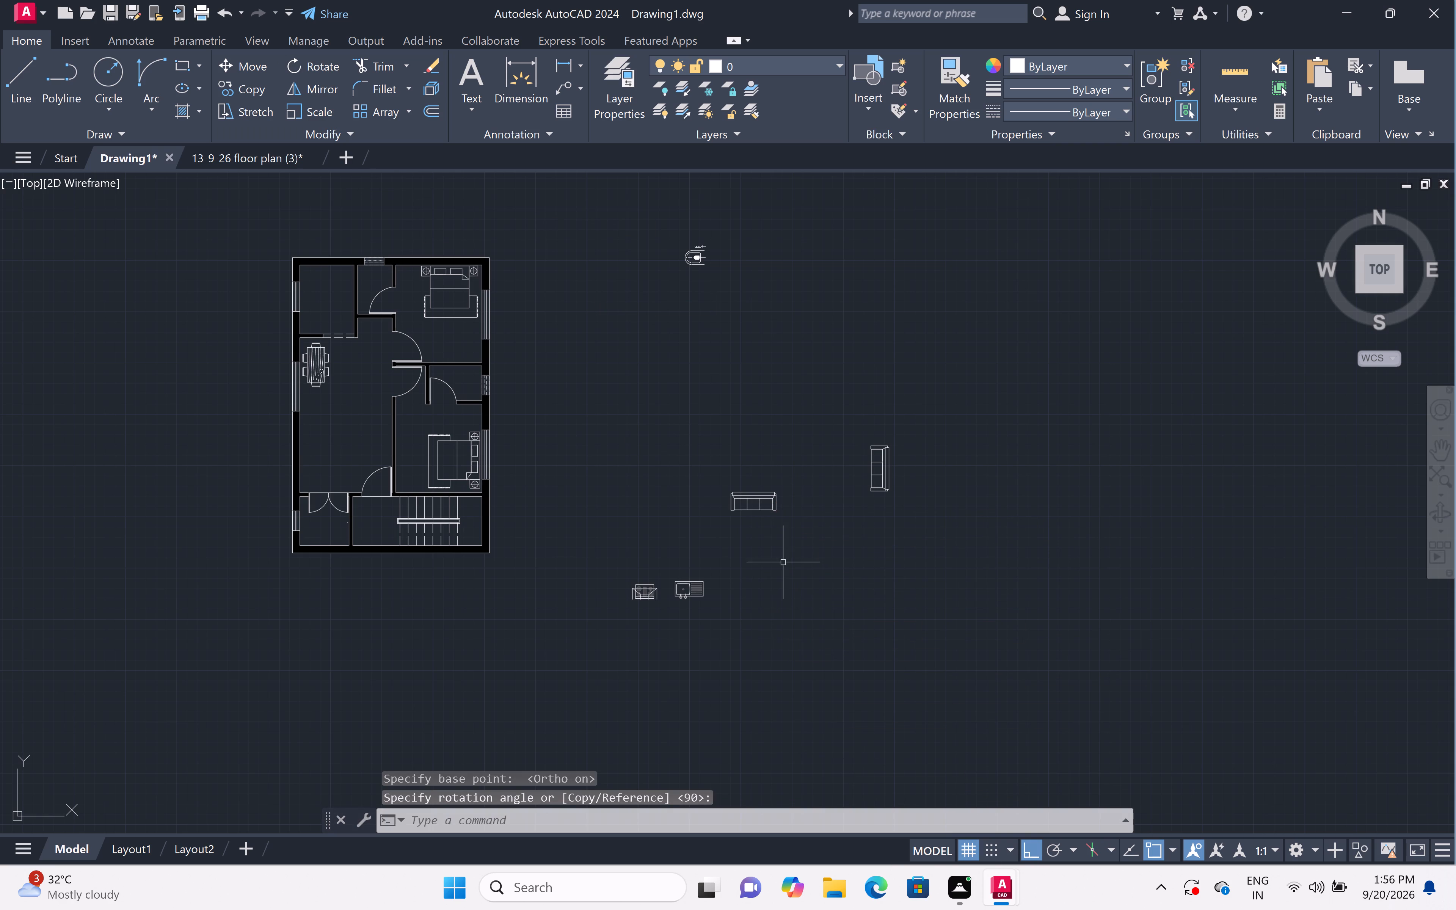
Move the rotated sofa just above and left of the vertical sofa to form an L-shaped seating group.
left_click(808, 482)
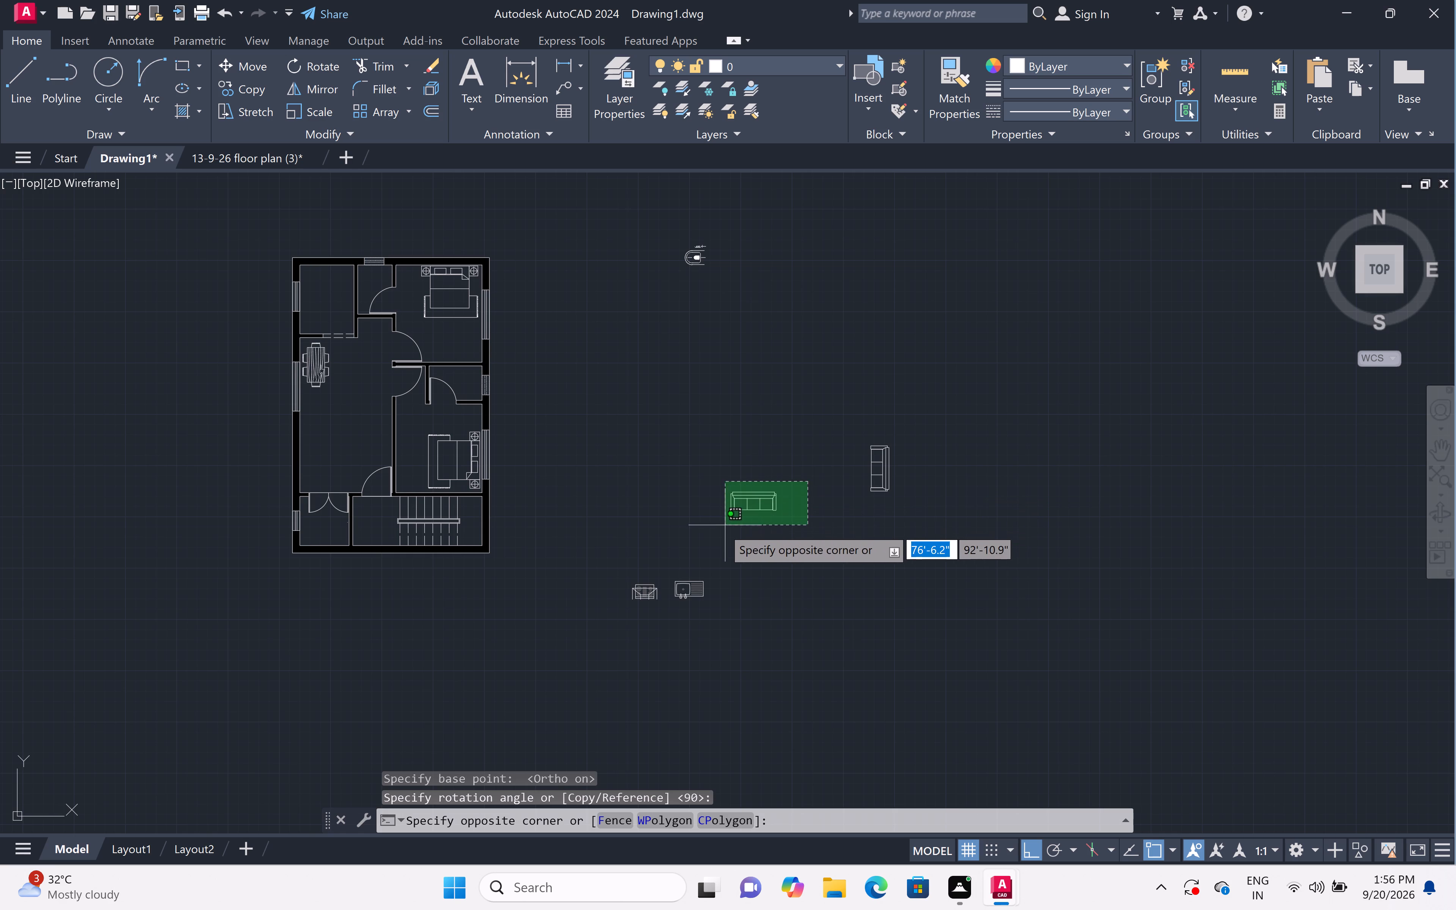
double_click(718, 530)
type("m")
key("space")
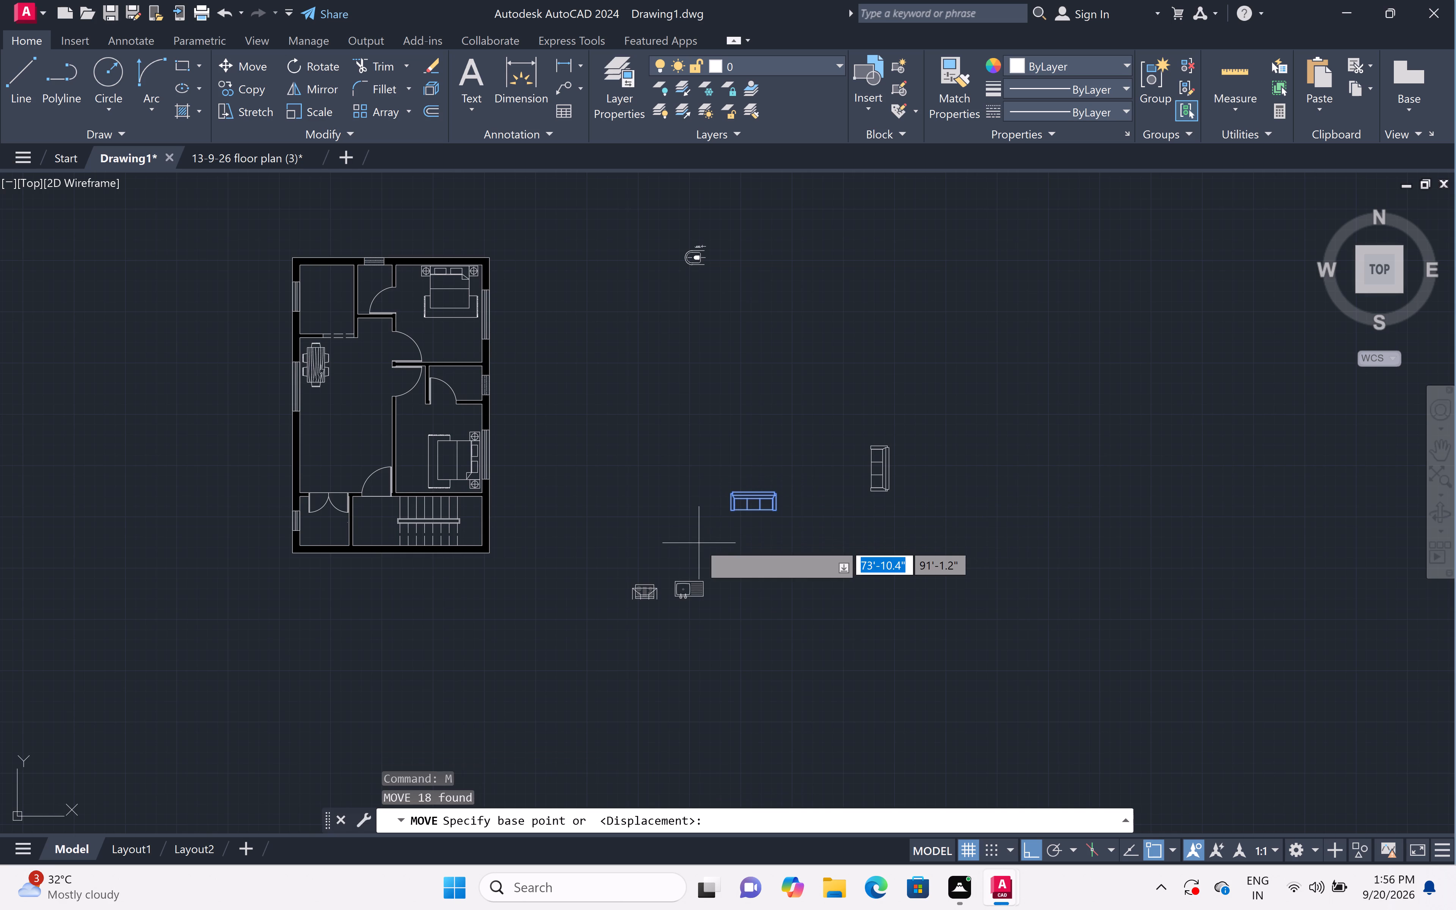
left_click(759, 496)
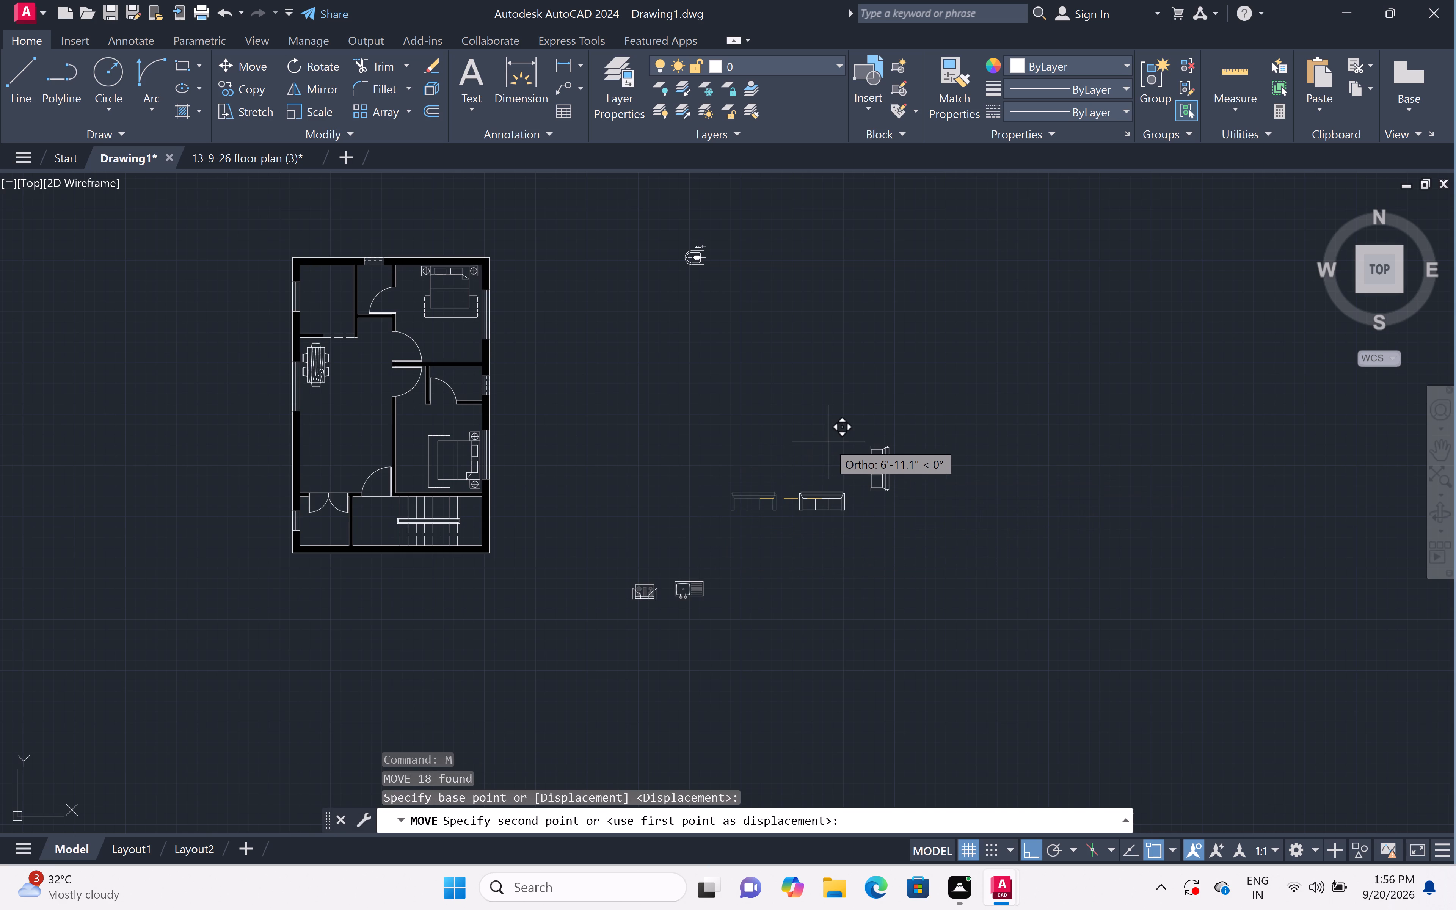
key("F8")
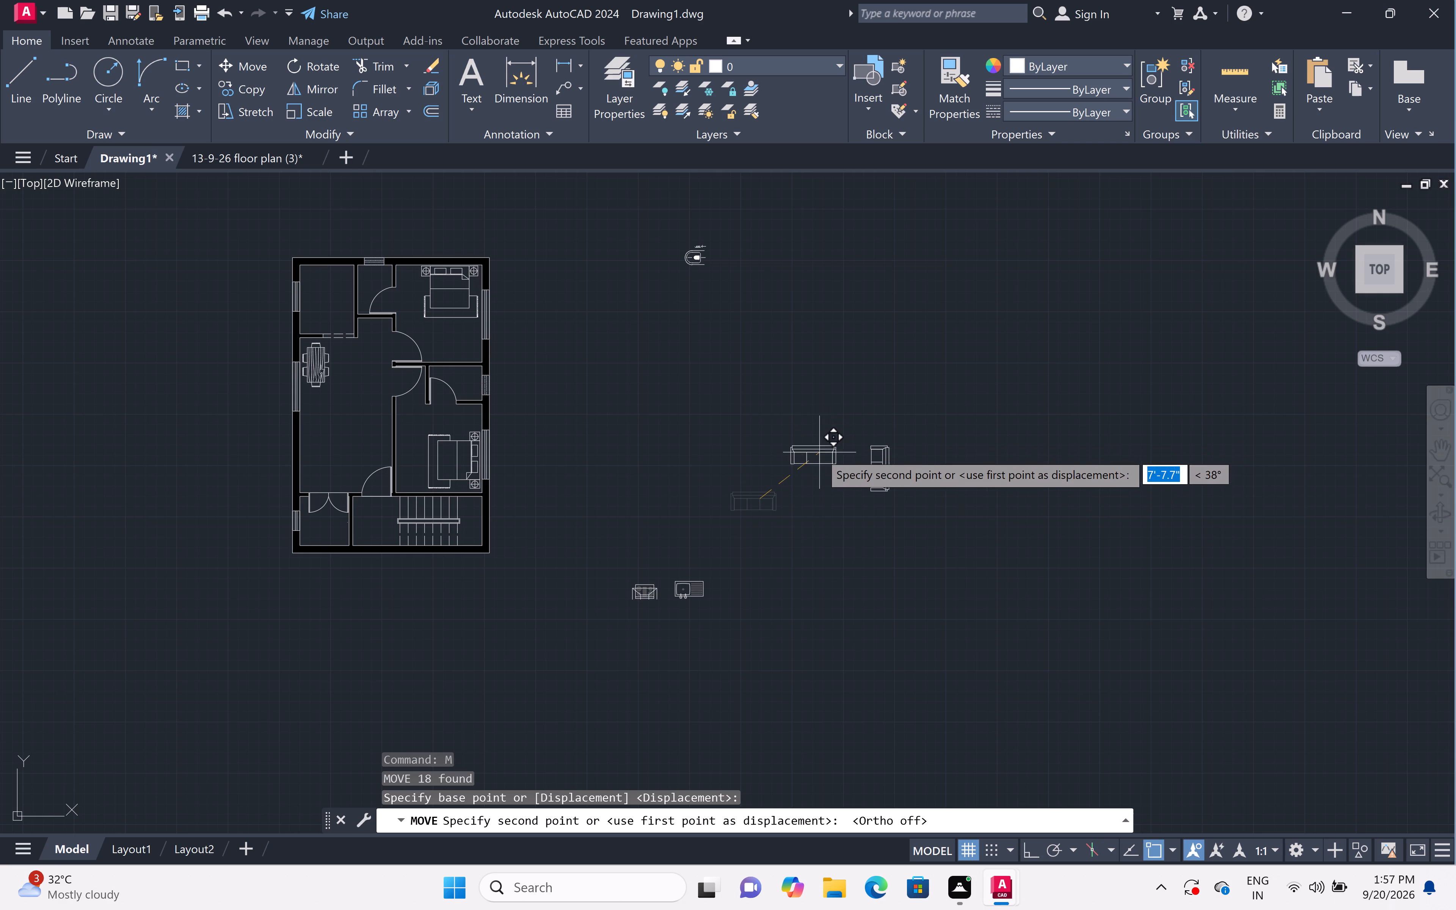
scroll(843, 429, "up", 4)
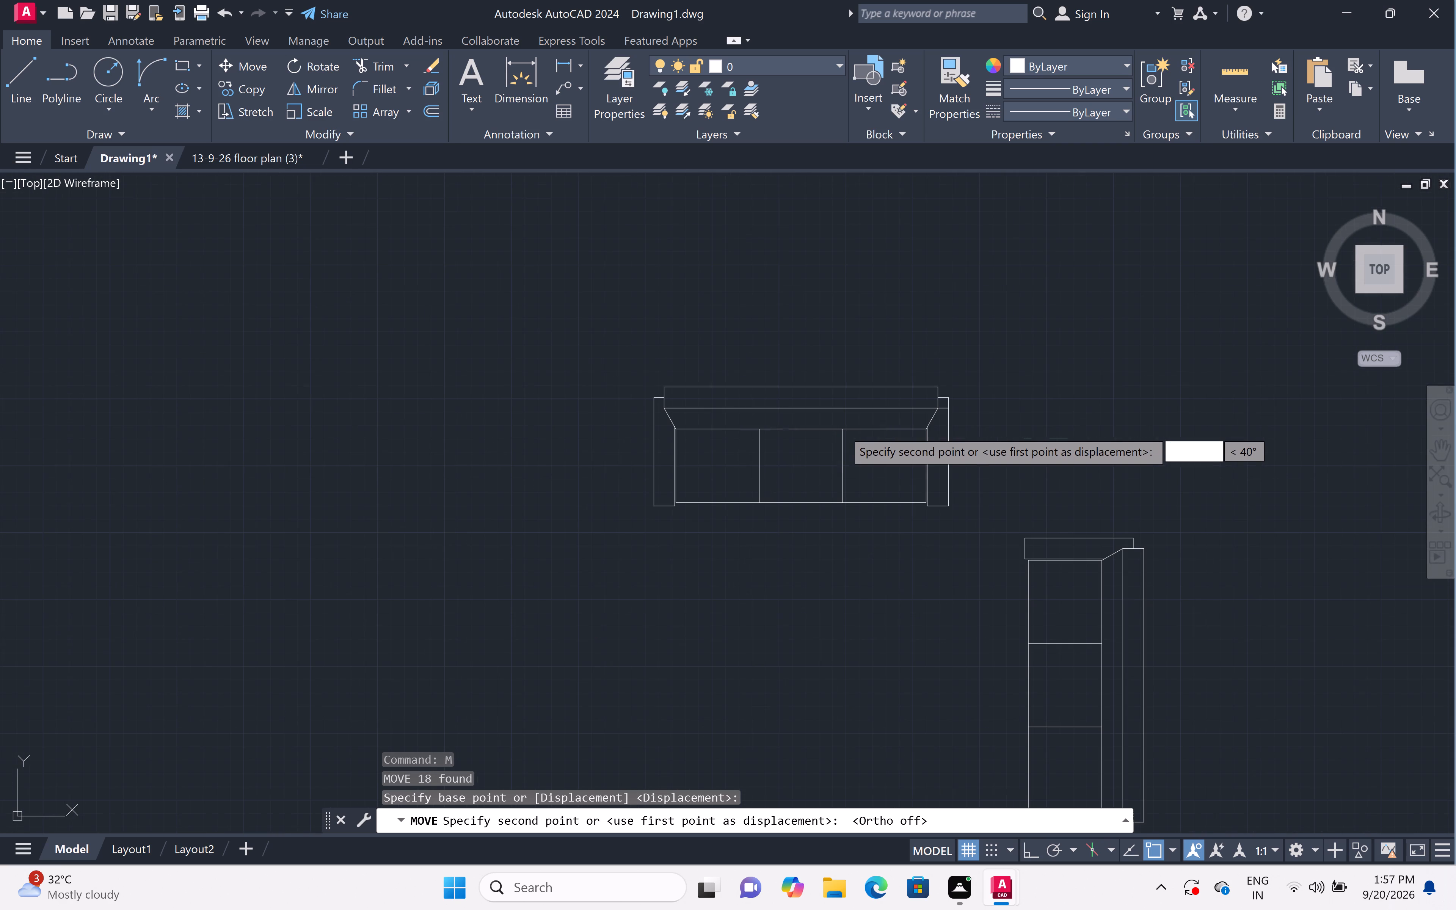
scroll(843, 429, "down", 2)
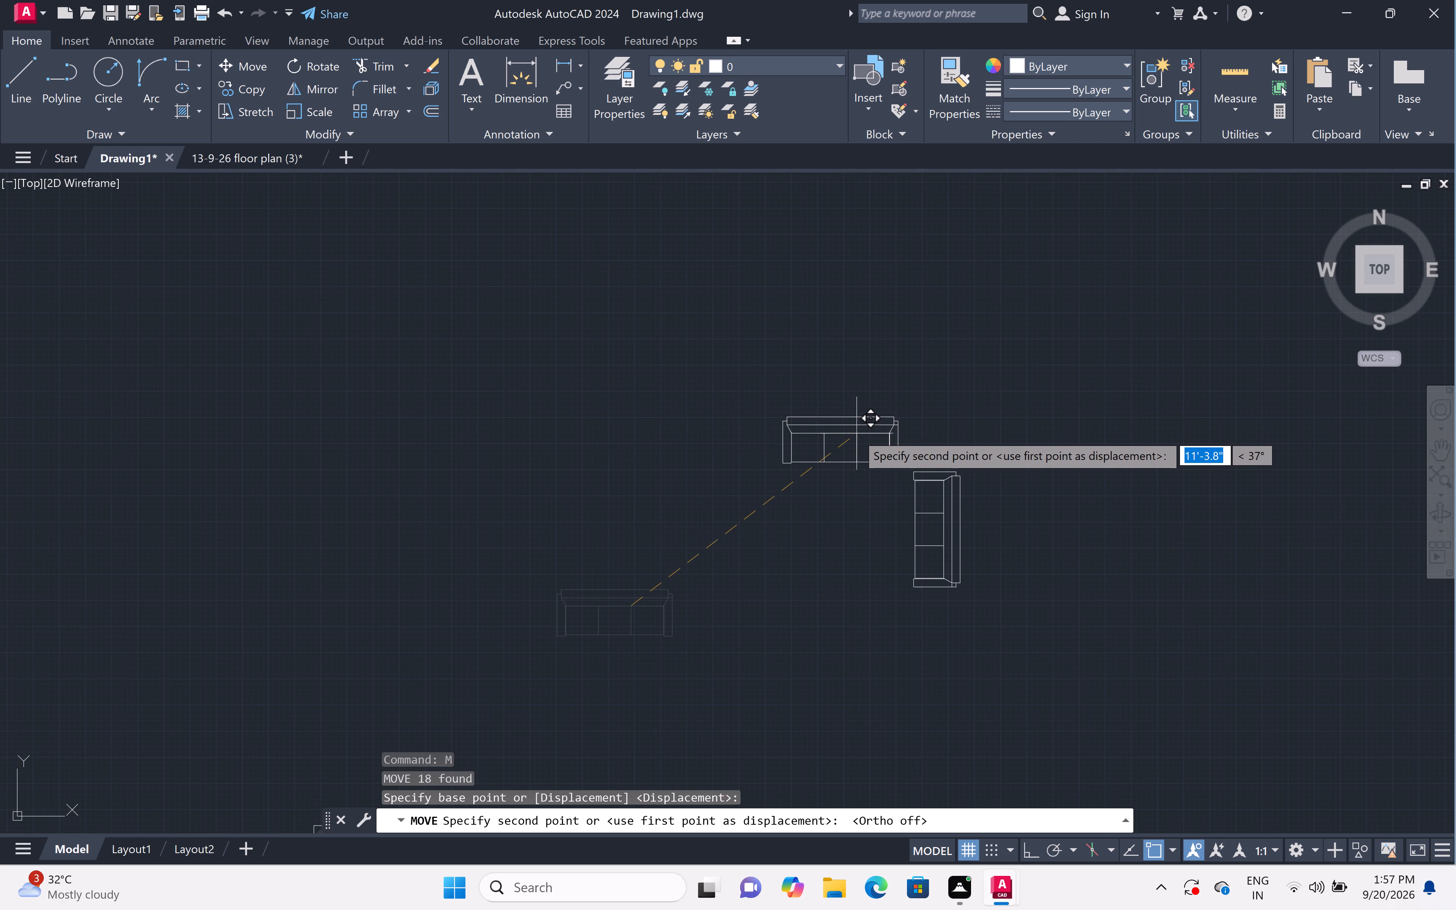
scroll(856, 447, "up", 2)
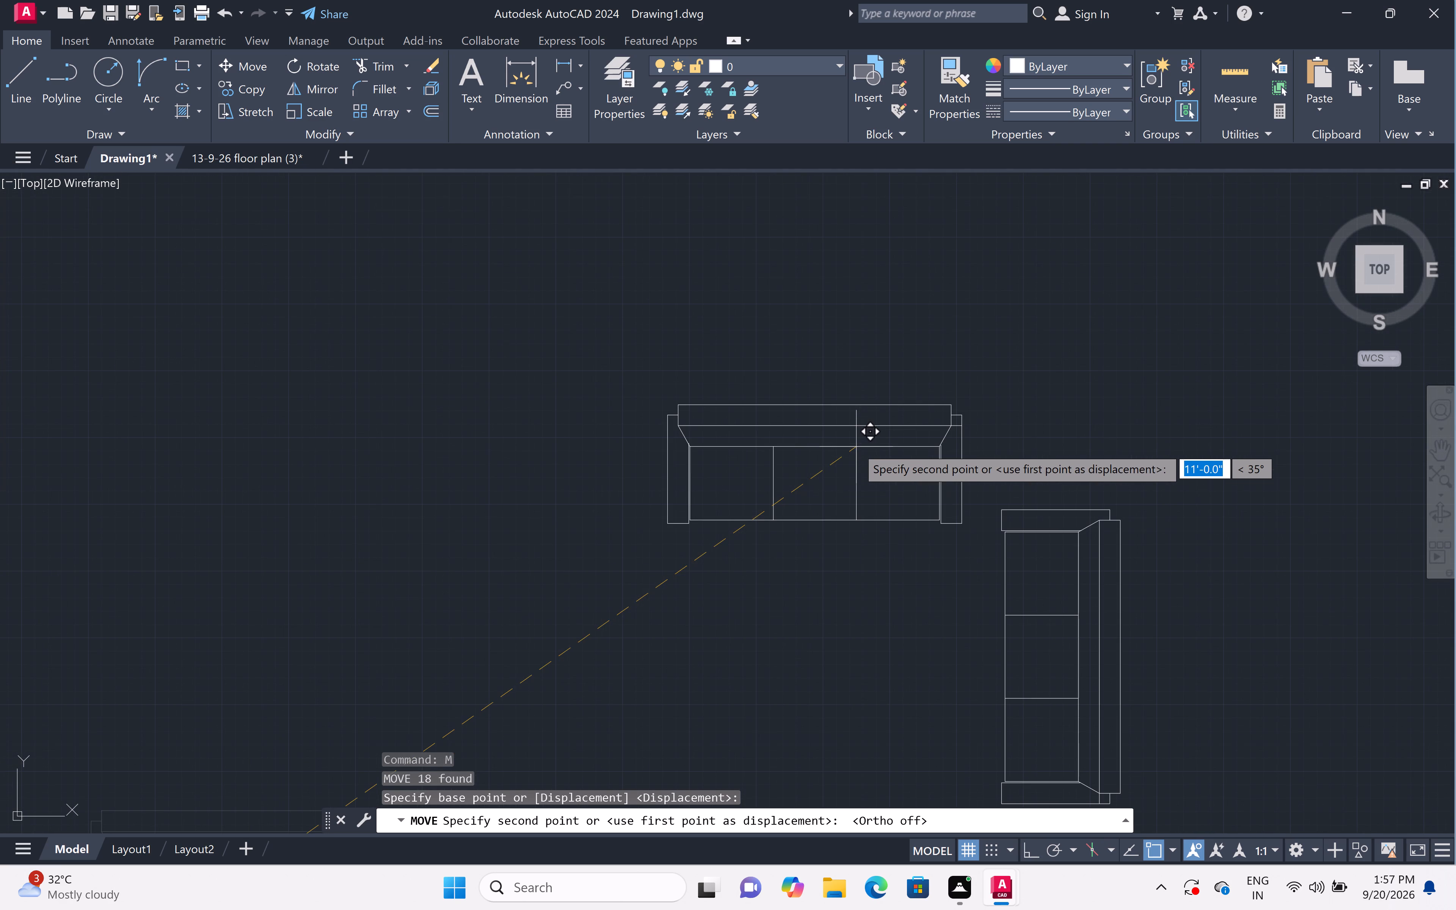
scroll(864, 440, "down", 1)
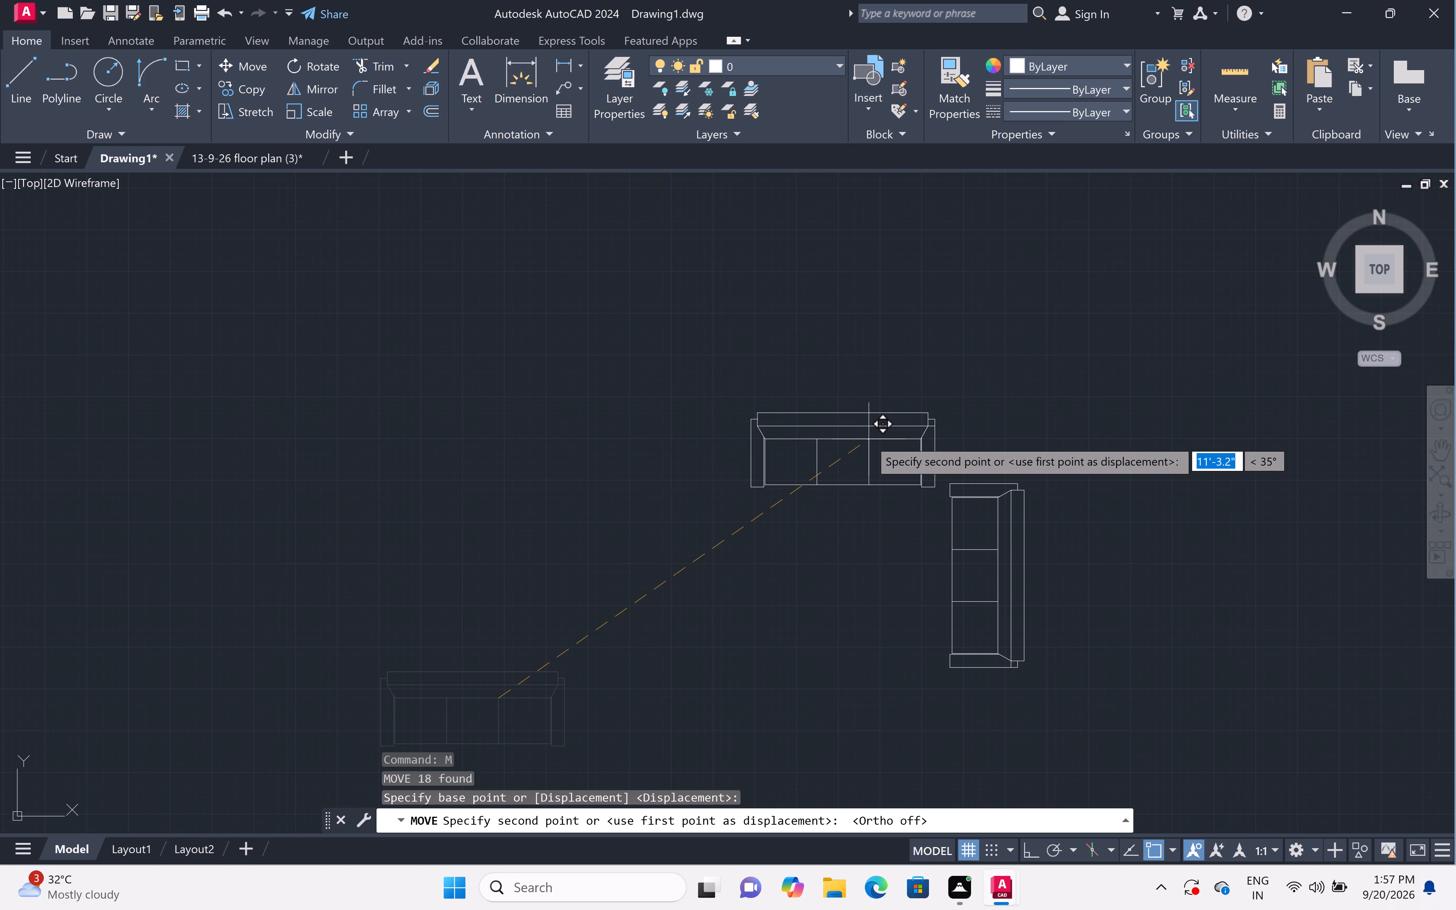
left_click(874, 444)
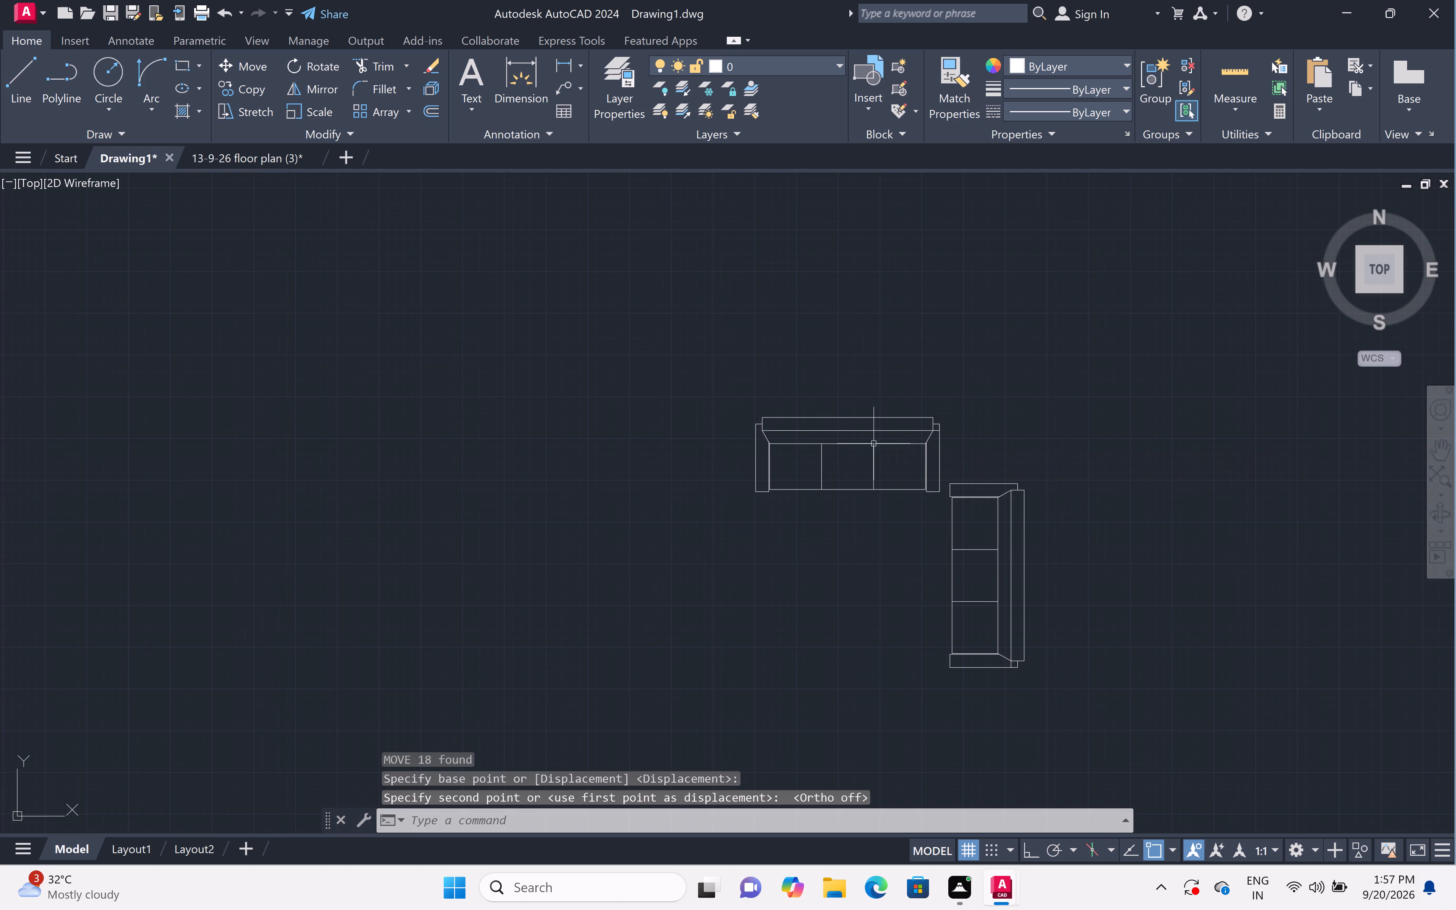
Move both sofas together into the hall below the dining table, the vertical sofa backing onto the lower-right bedroom wall.
scroll(876, 420, "down", 3)
left_click(949, 402)
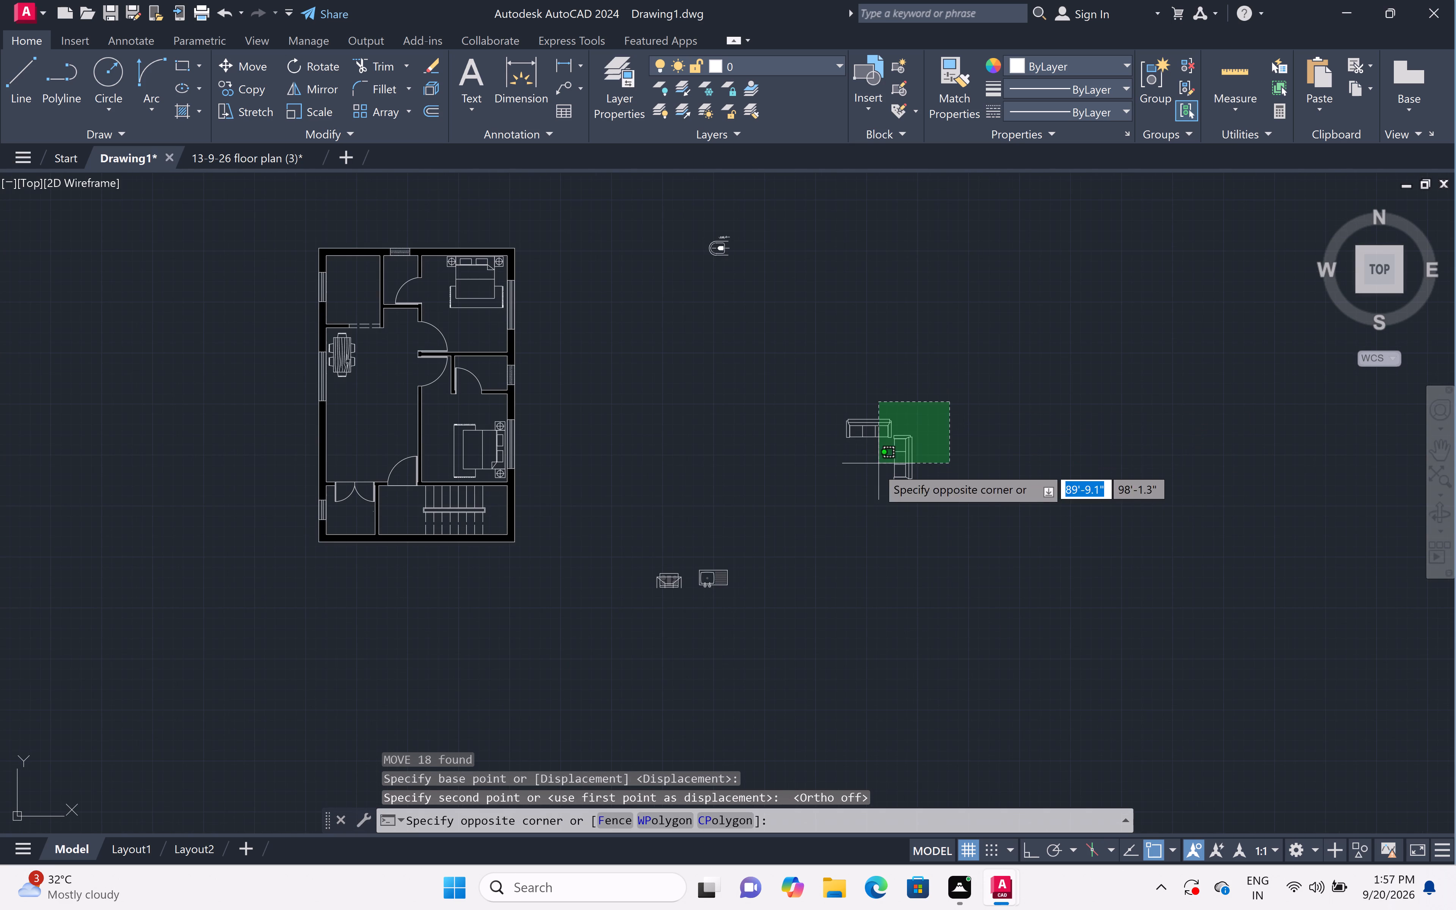
left_click(808, 515)
type("m")
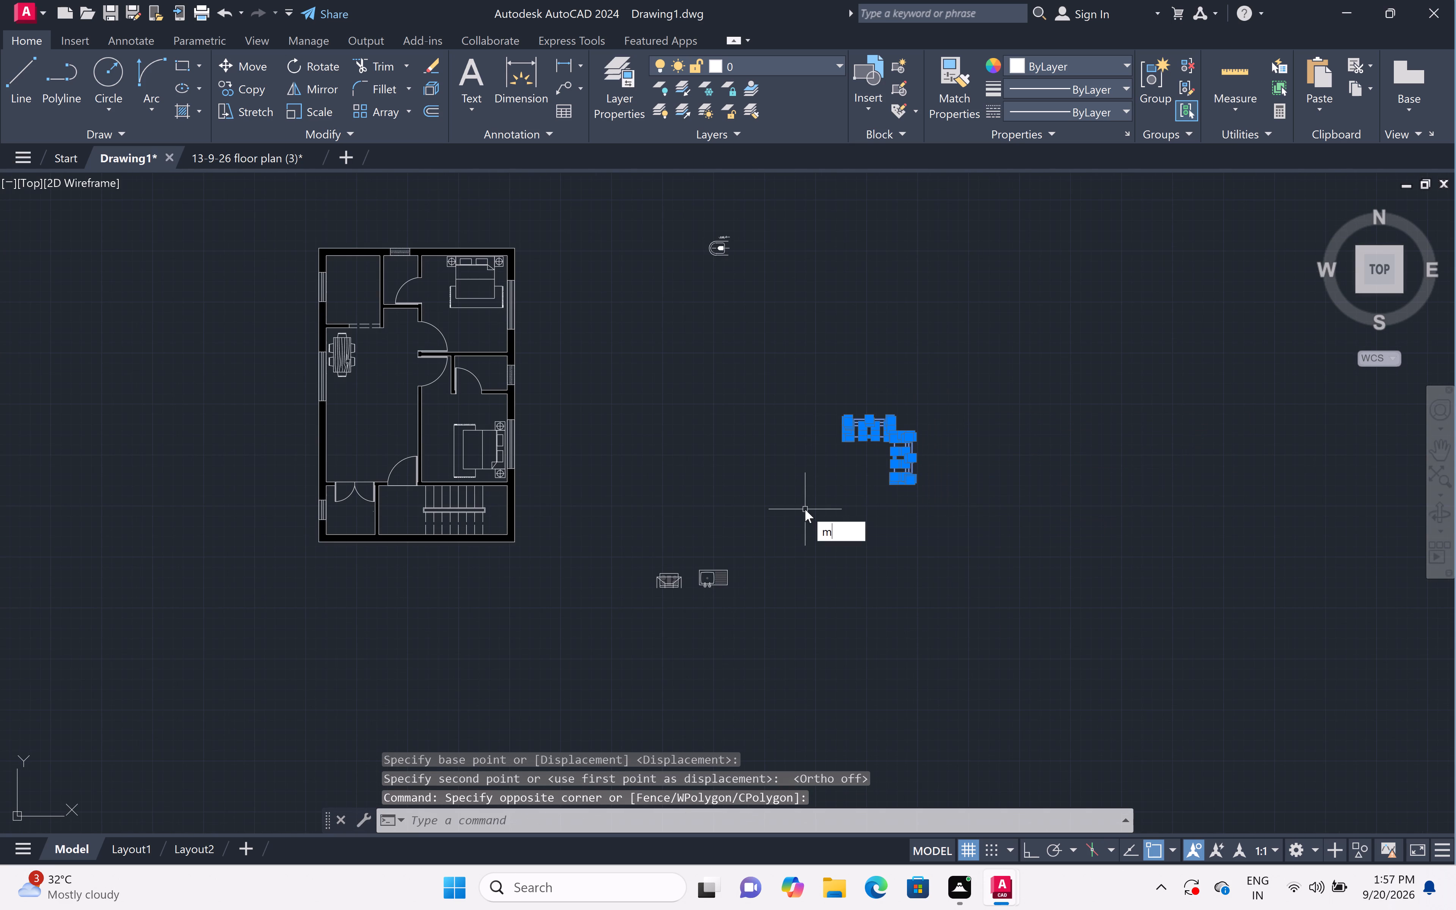
key("space")
left_click(904, 461)
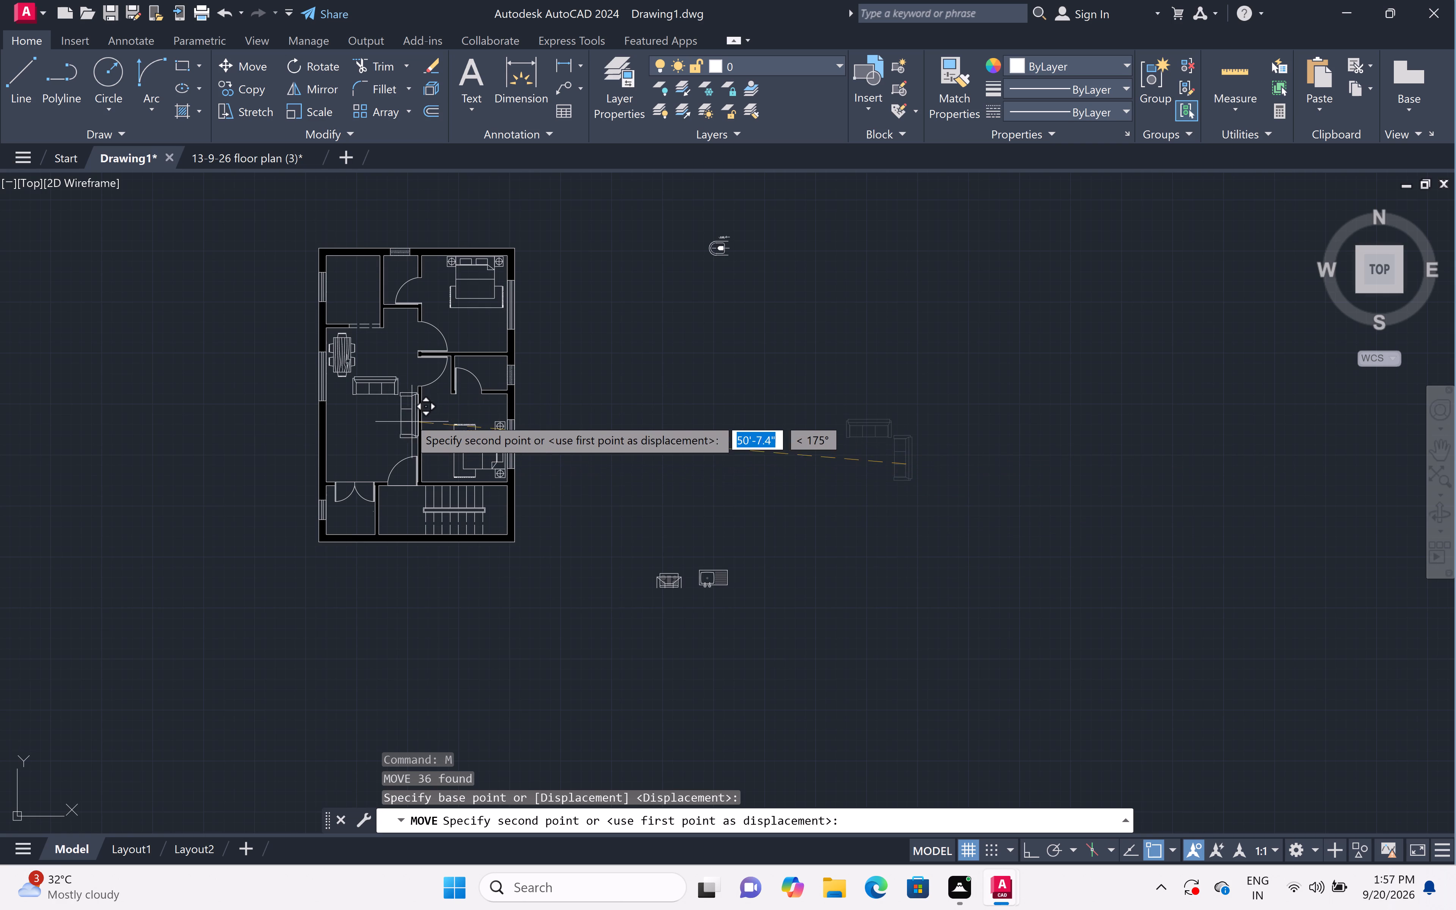
scroll(408, 417, "up", 3)
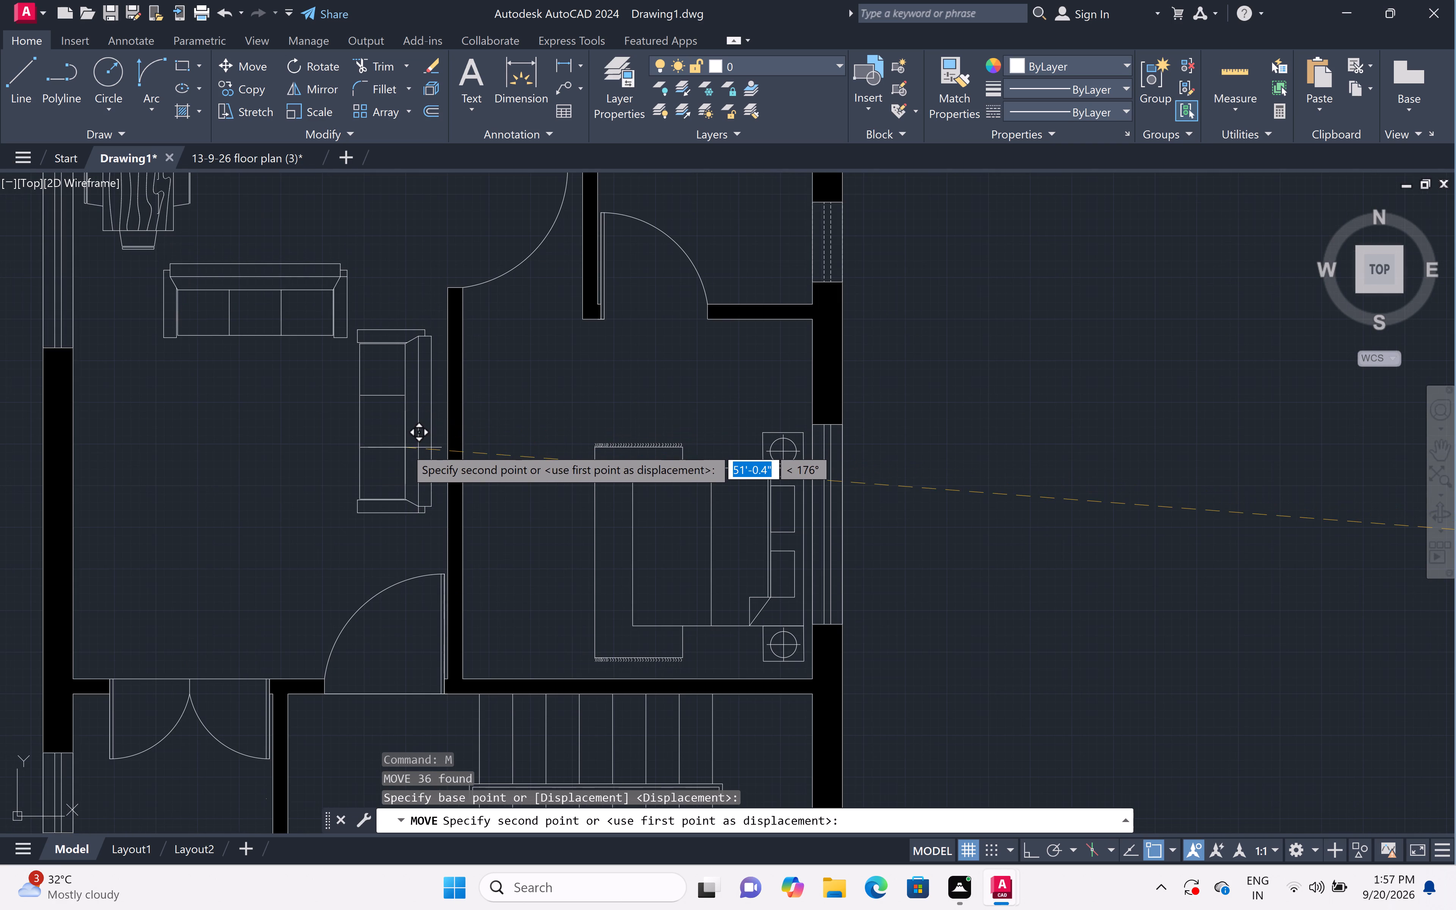
left_click(410, 458)
Move the toilet and its coiled hose from outside the plan into the lower bathroom, facing away from the right wall's window.
scroll(424, 446, "down", 3)
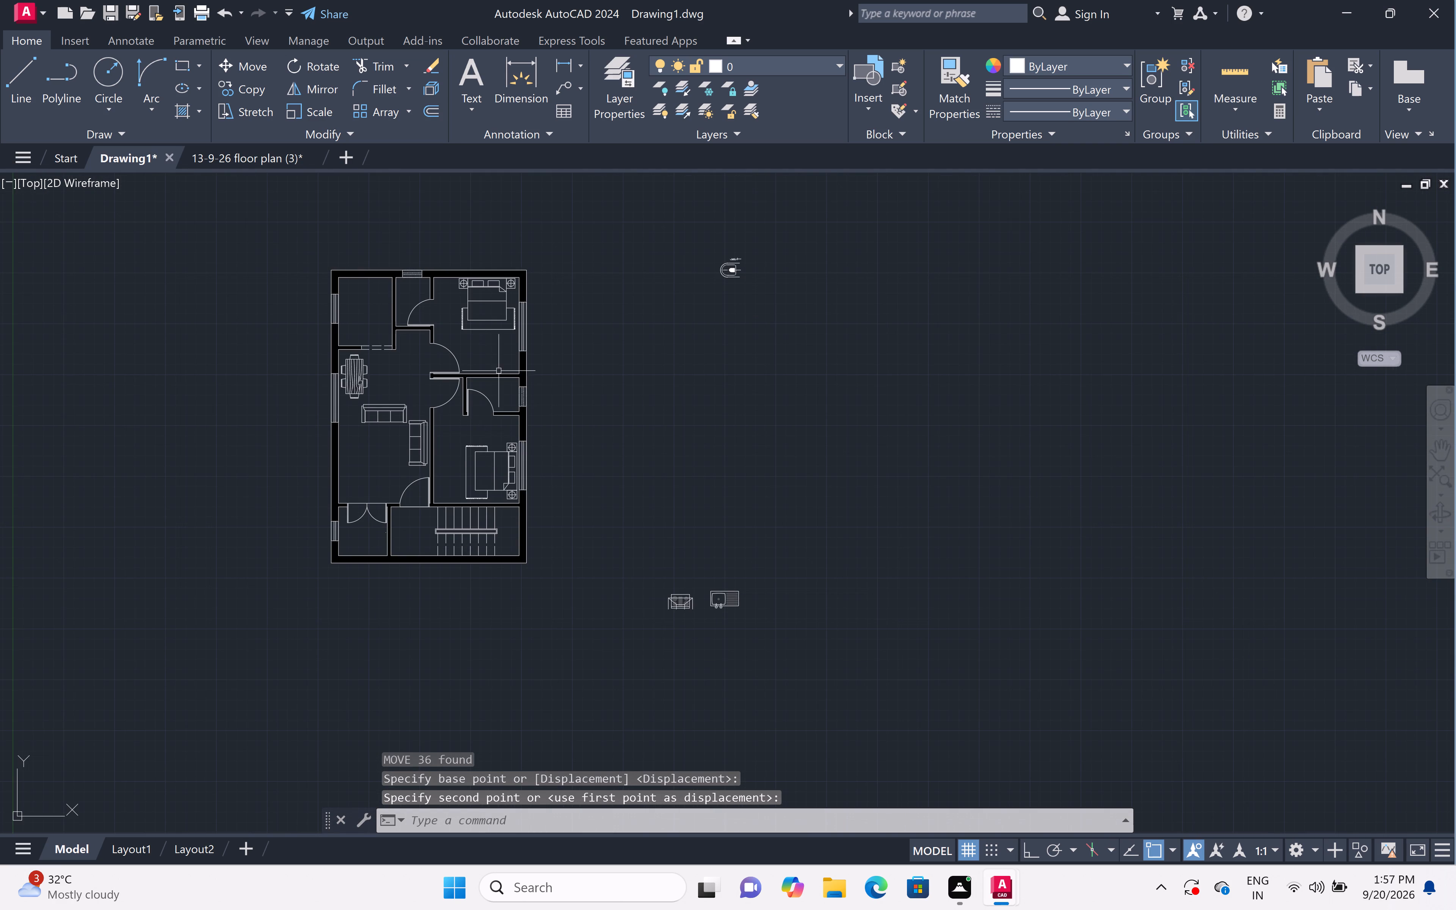
scroll(493, 375, "up", 3)
scroll(493, 375, "down", 2)
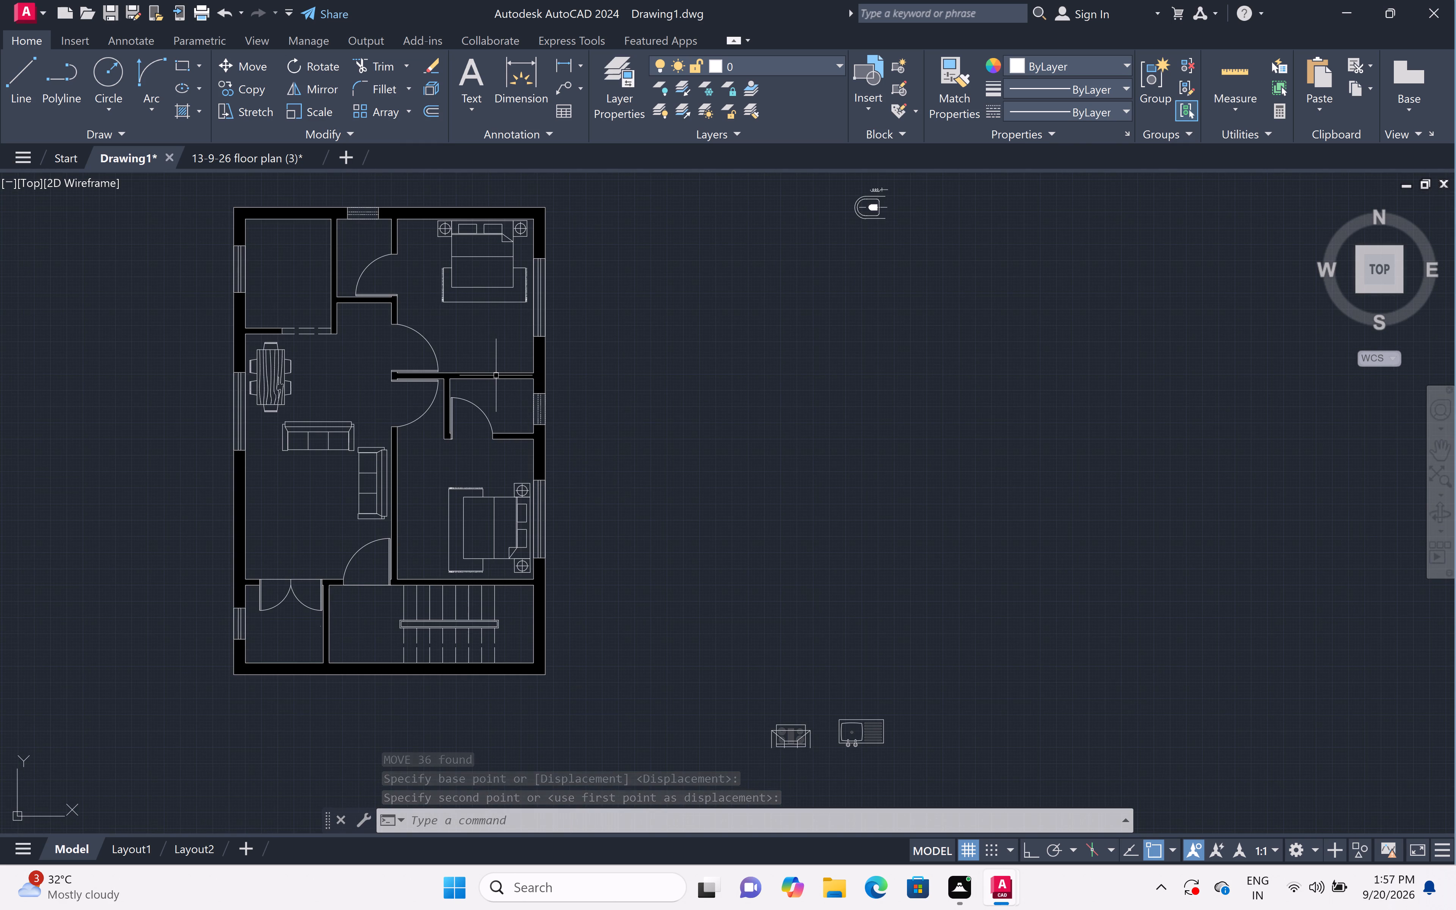
scroll(828, 256, "down", 2)
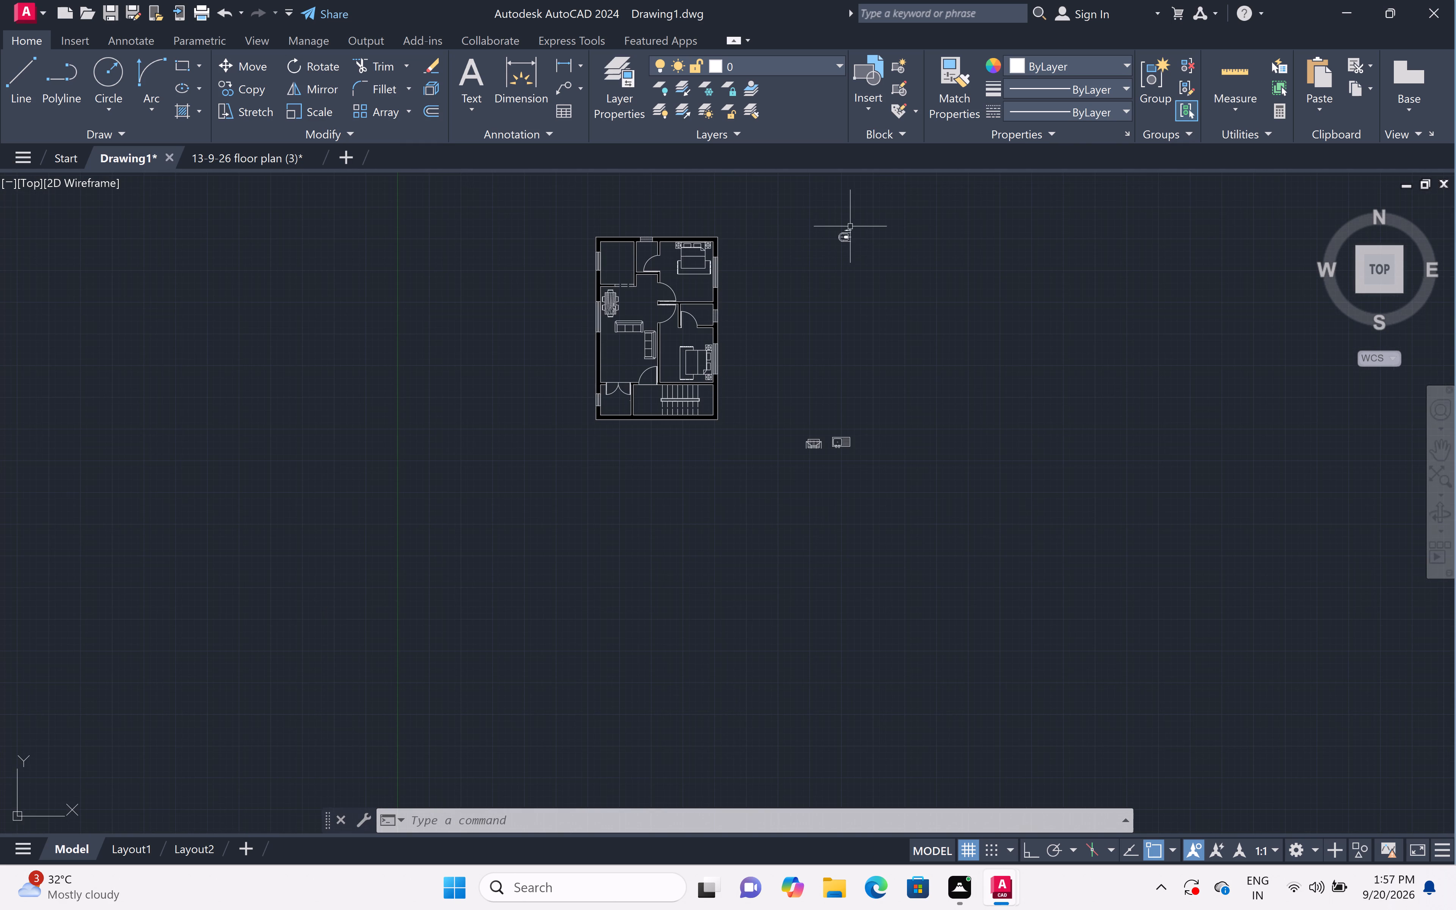
double_click(861, 226)
double_click(797, 246)
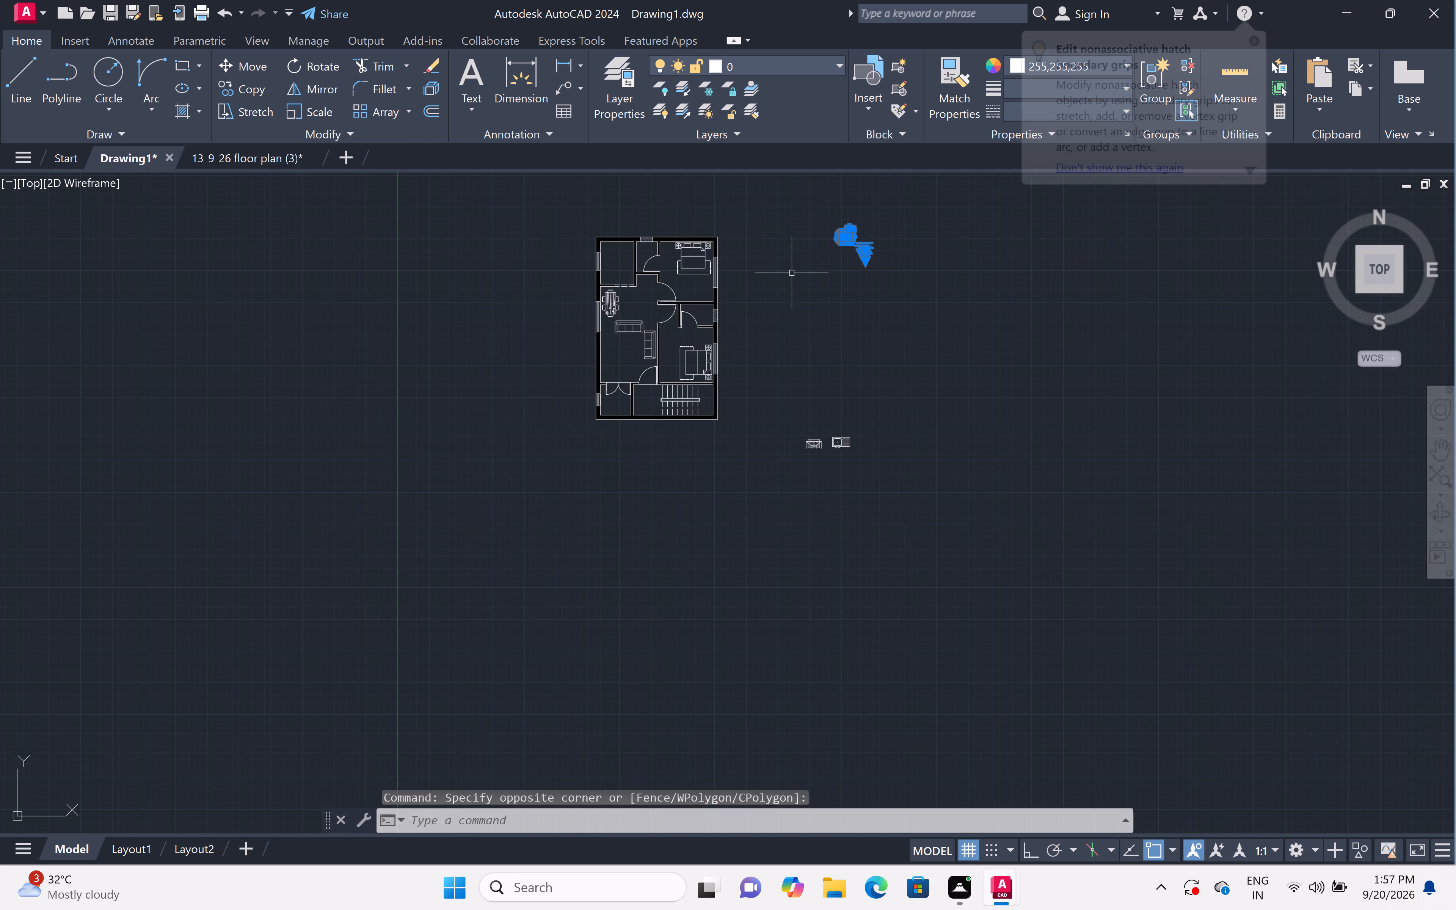
type("m")
key("space")
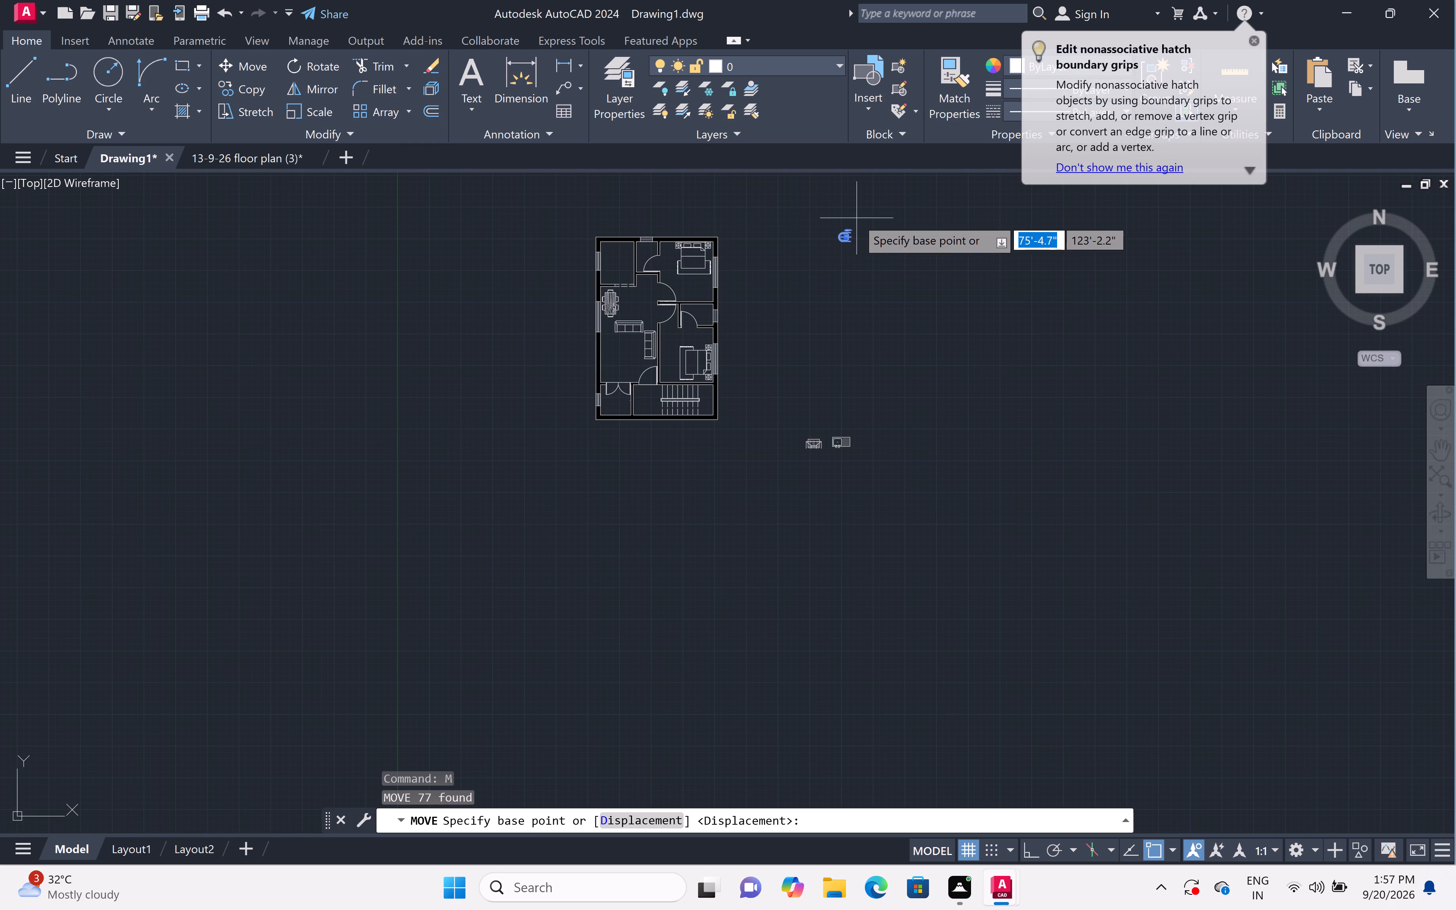
left_click(852, 233)
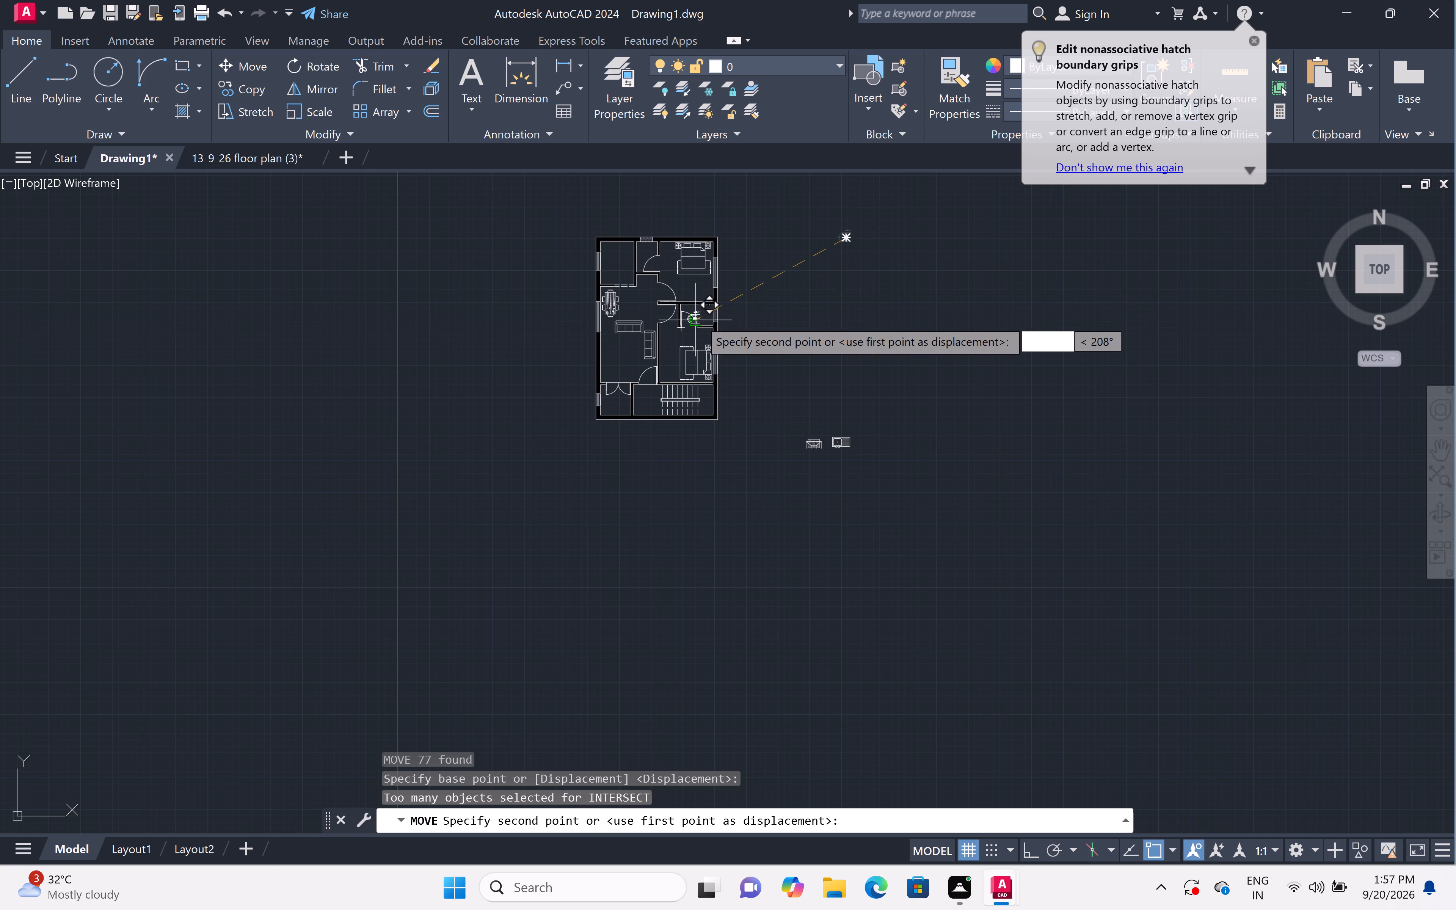
scroll(699, 319, "up", 5)
scroll(699, 318, "down", 2)
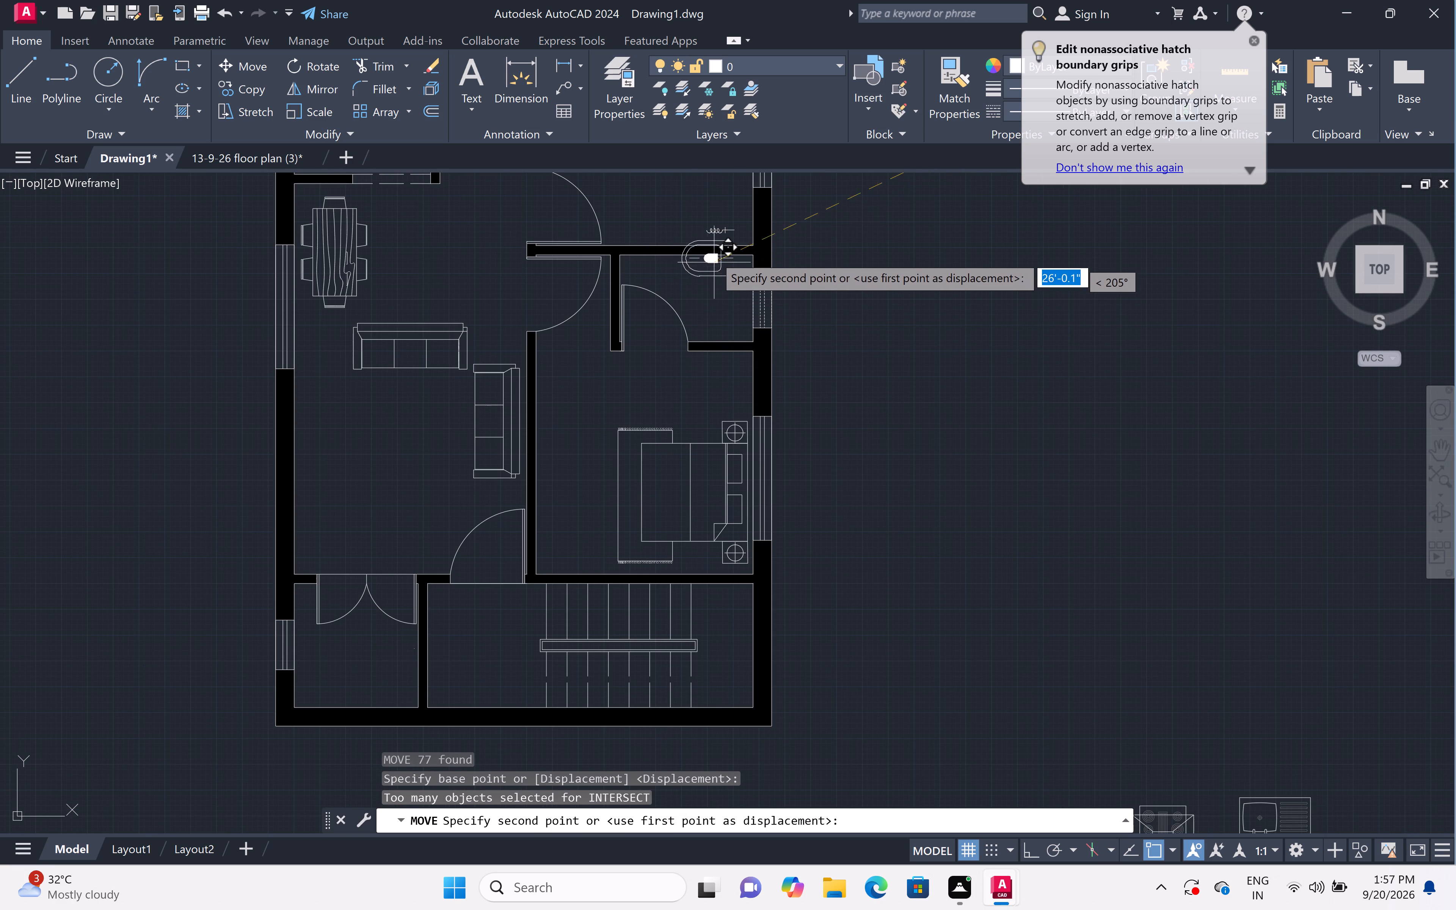
scroll(707, 222, "up", 3)
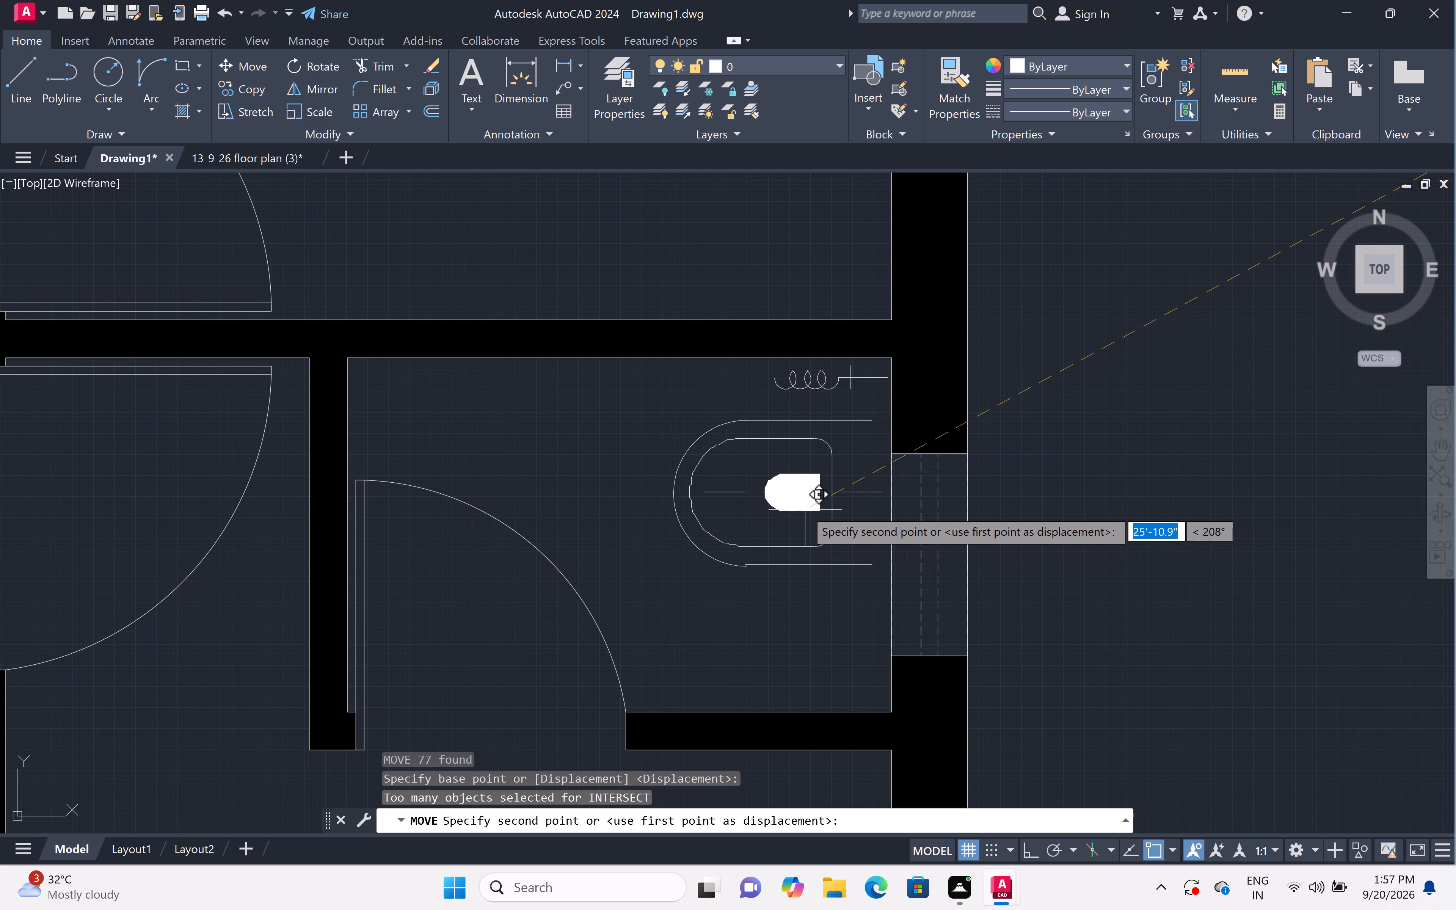
scroll(806, 507, "up", 3)
double_click(813, 506)
Copy the lower bathroom's toilet and hose into the upper bathroom, below its top-wall window.
scroll(808, 497, "down", 3)
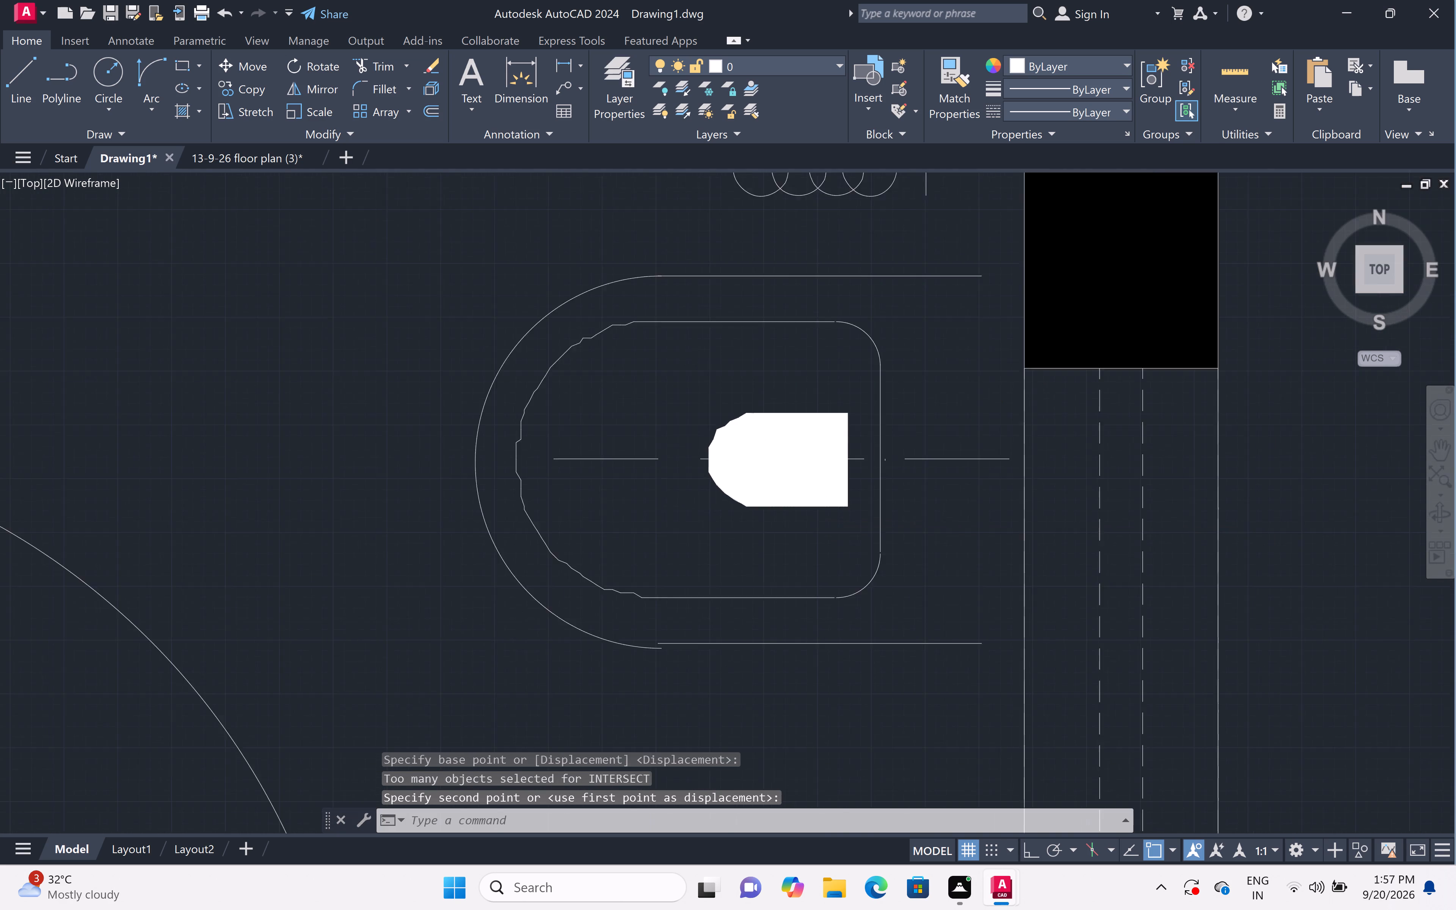
scroll(810, 494, "down", 3)
scroll(831, 449, "down", 2)
scroll(819, 465, "up", 4)
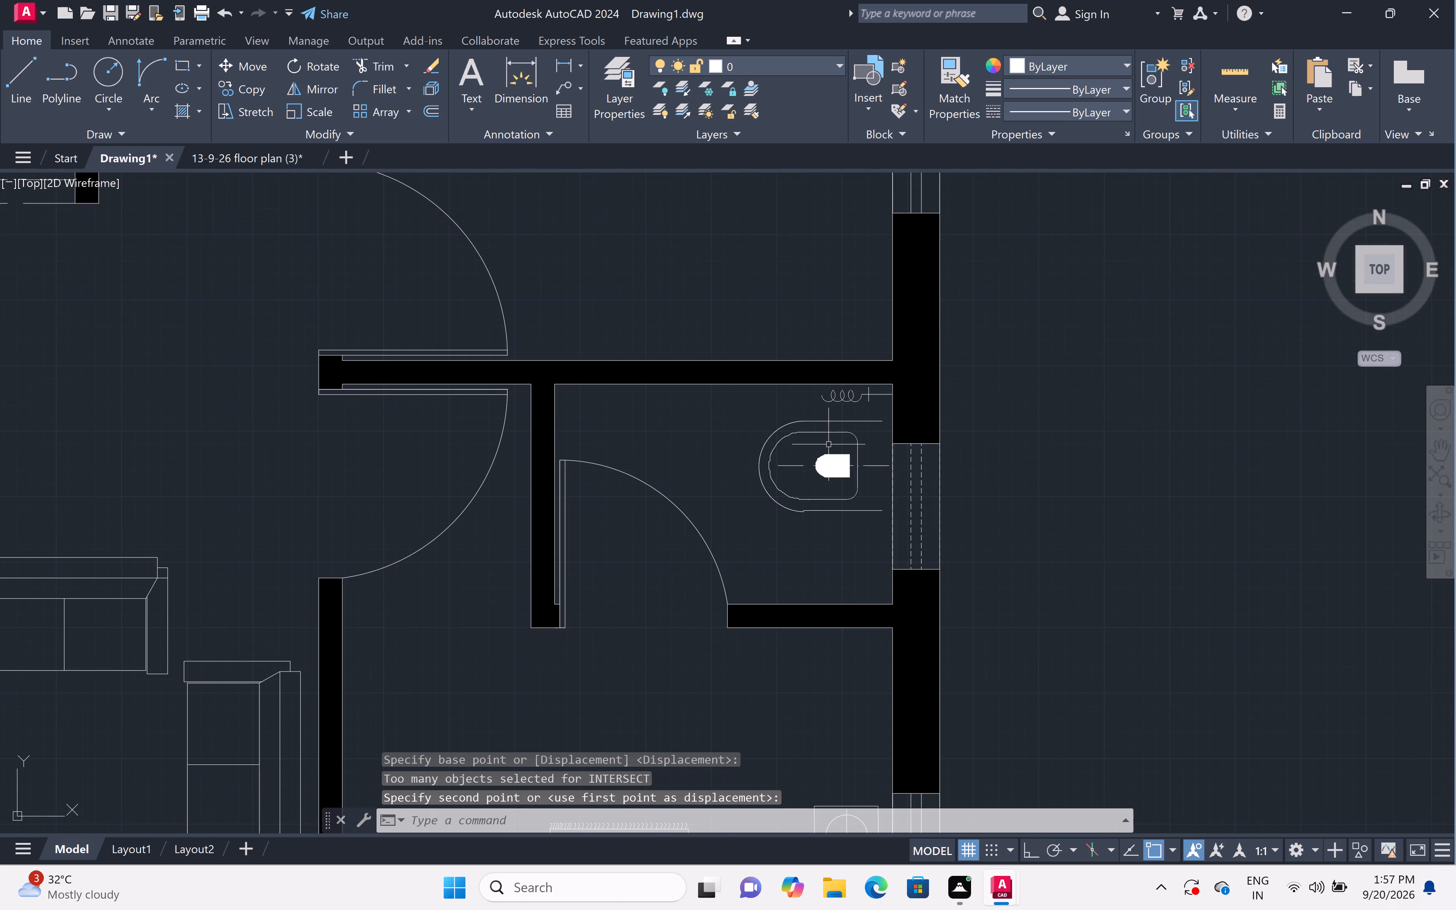
scroll(862, 403, "up", 1)
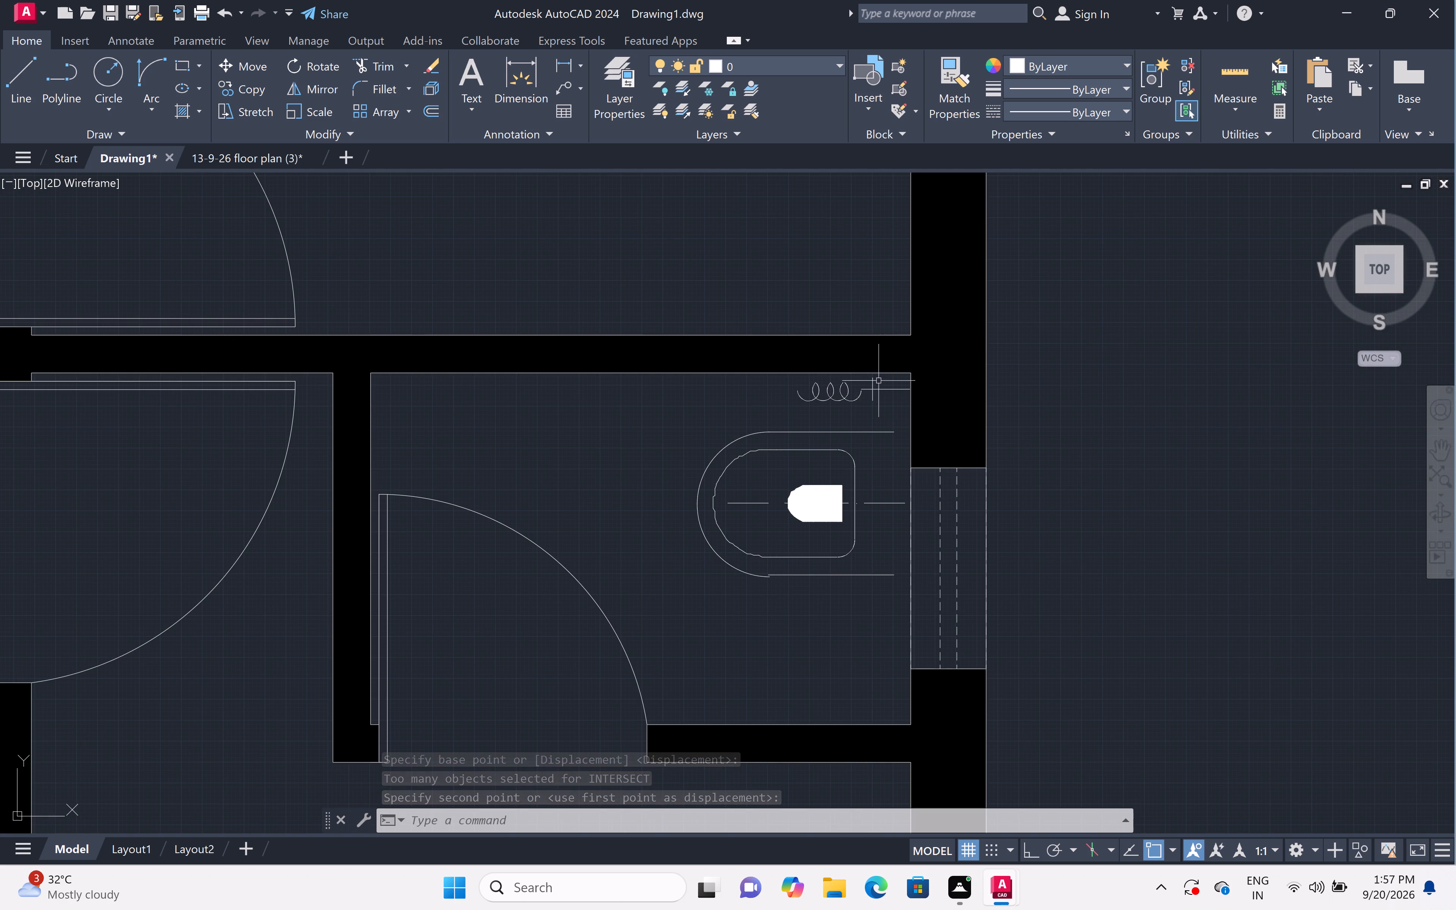
left_click(893, 378)
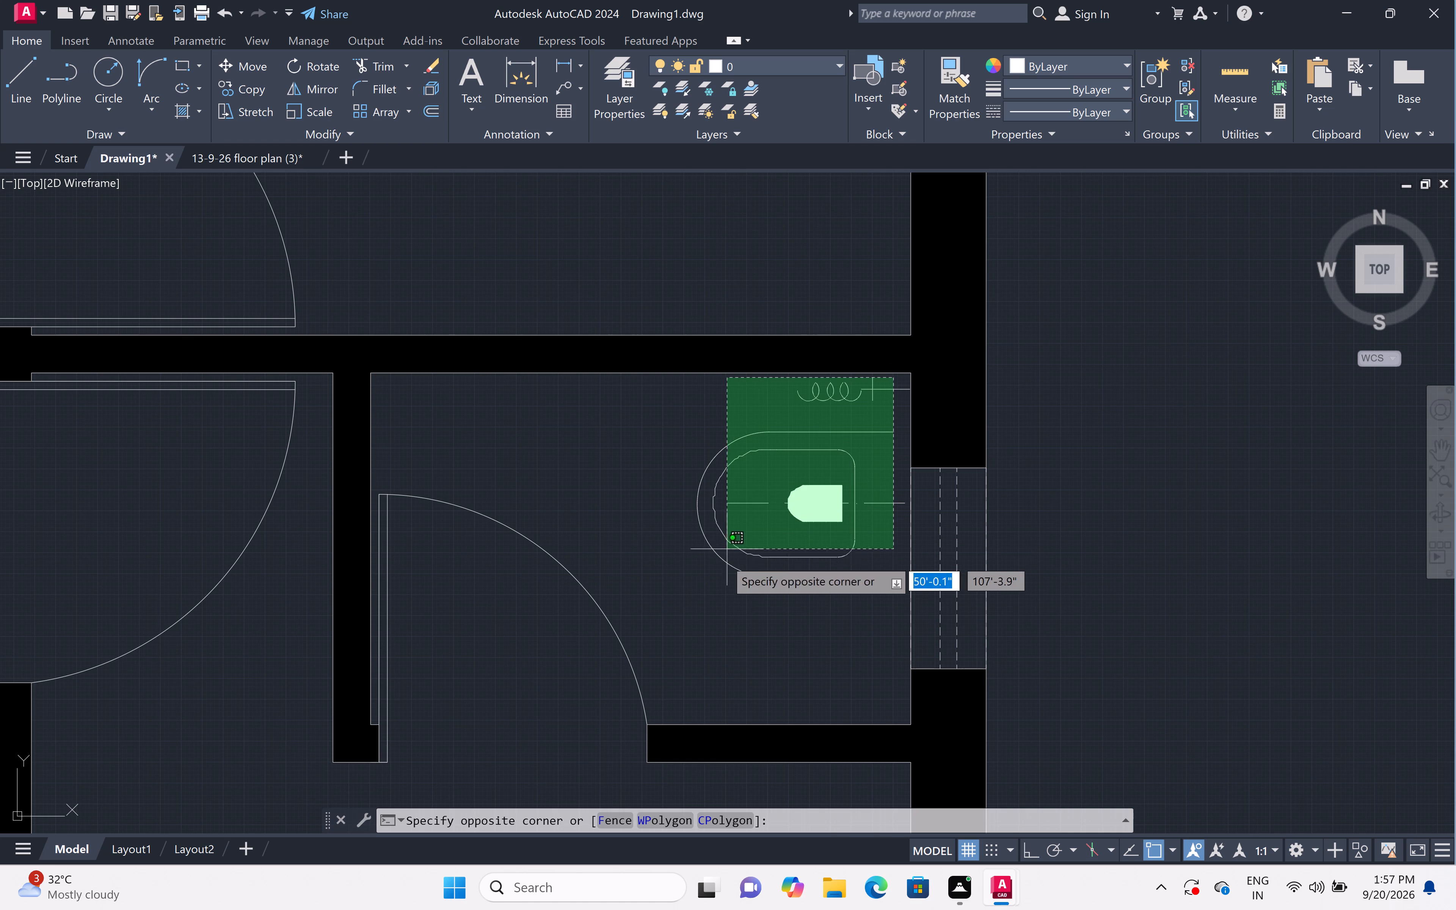
left_click(690, 589)
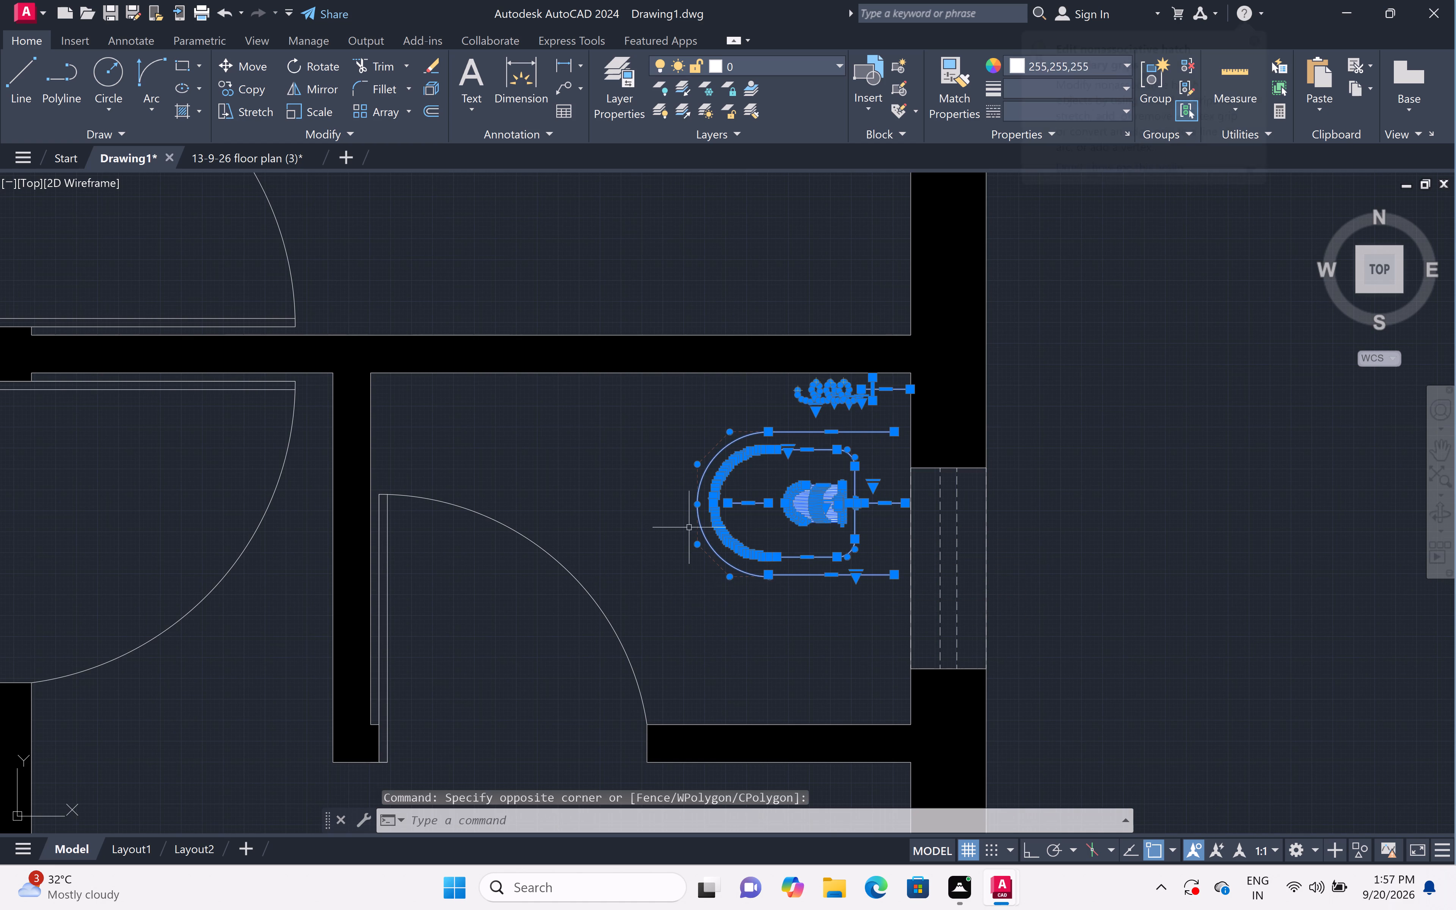
type("co")
key("space")
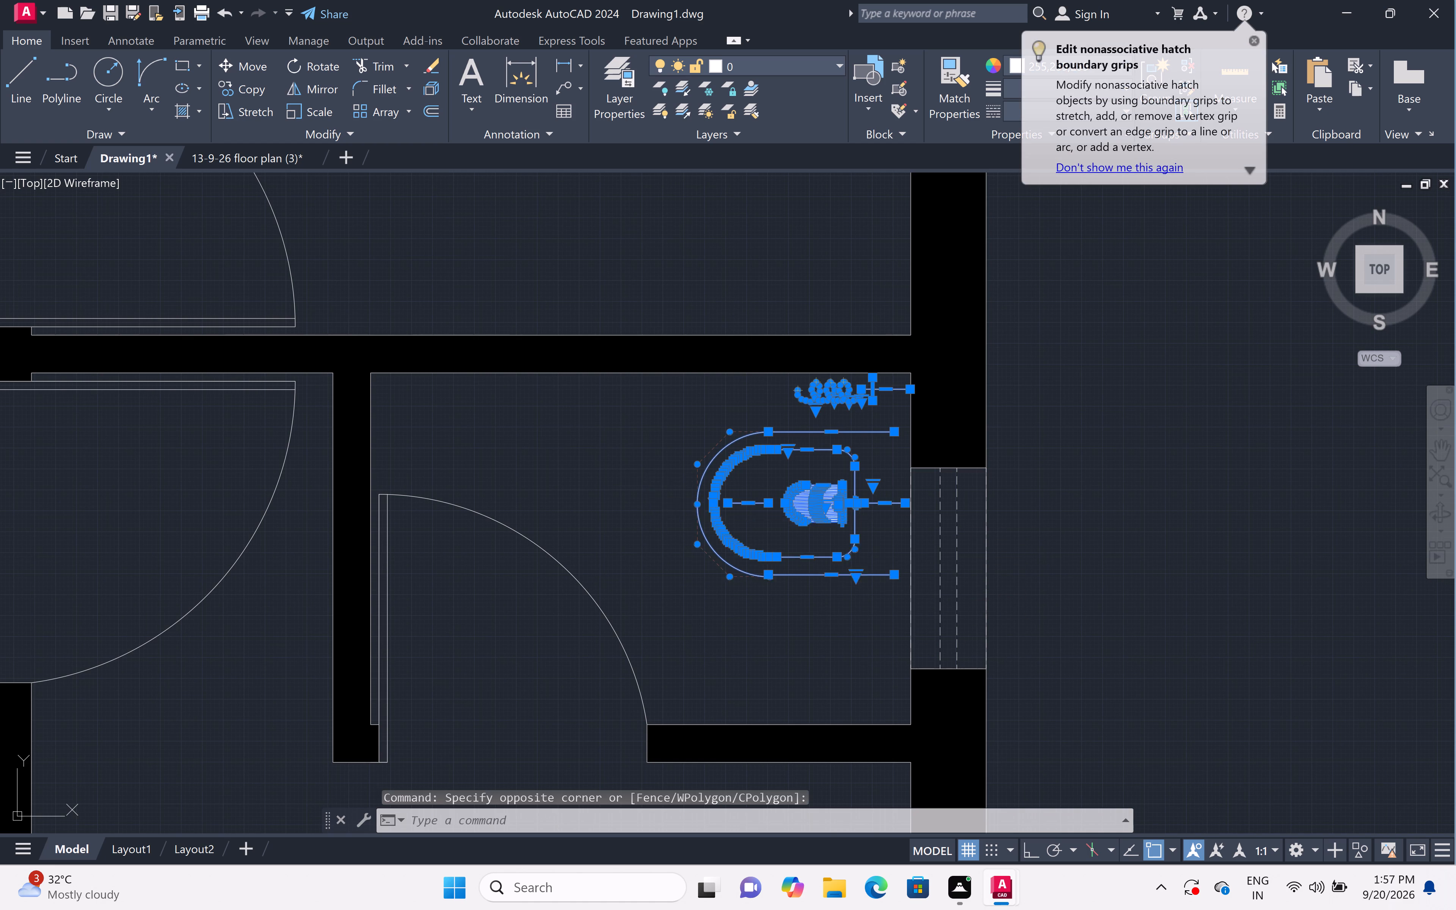
scroll(652, 484, "down", 3)
left_click(686, 494)
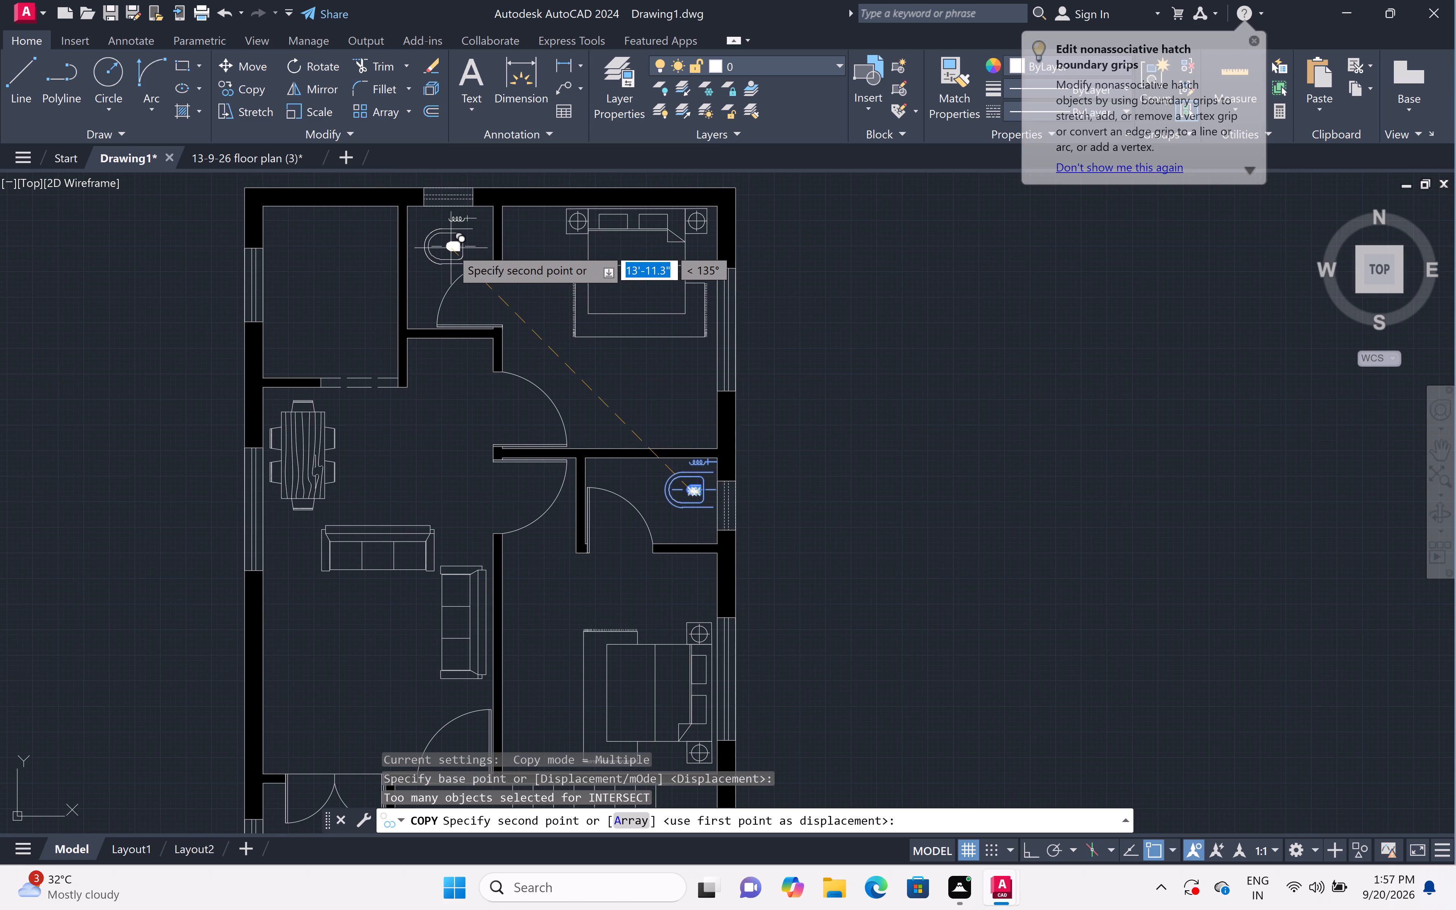
scroll(449, 248, "up", 3)
left_click(439, 264)
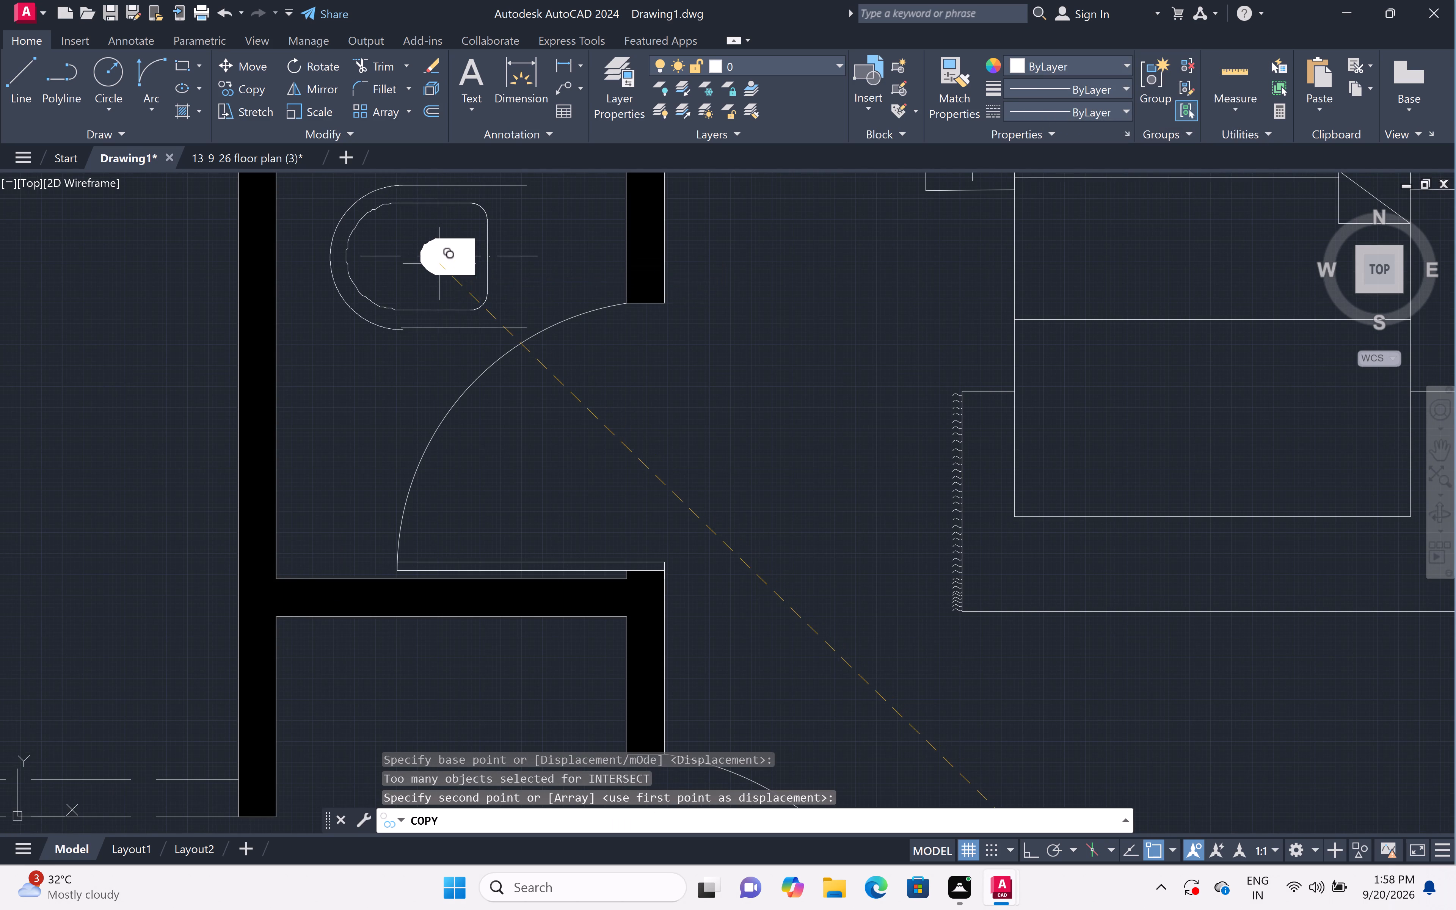
scroll(439, 264, "down", 4)
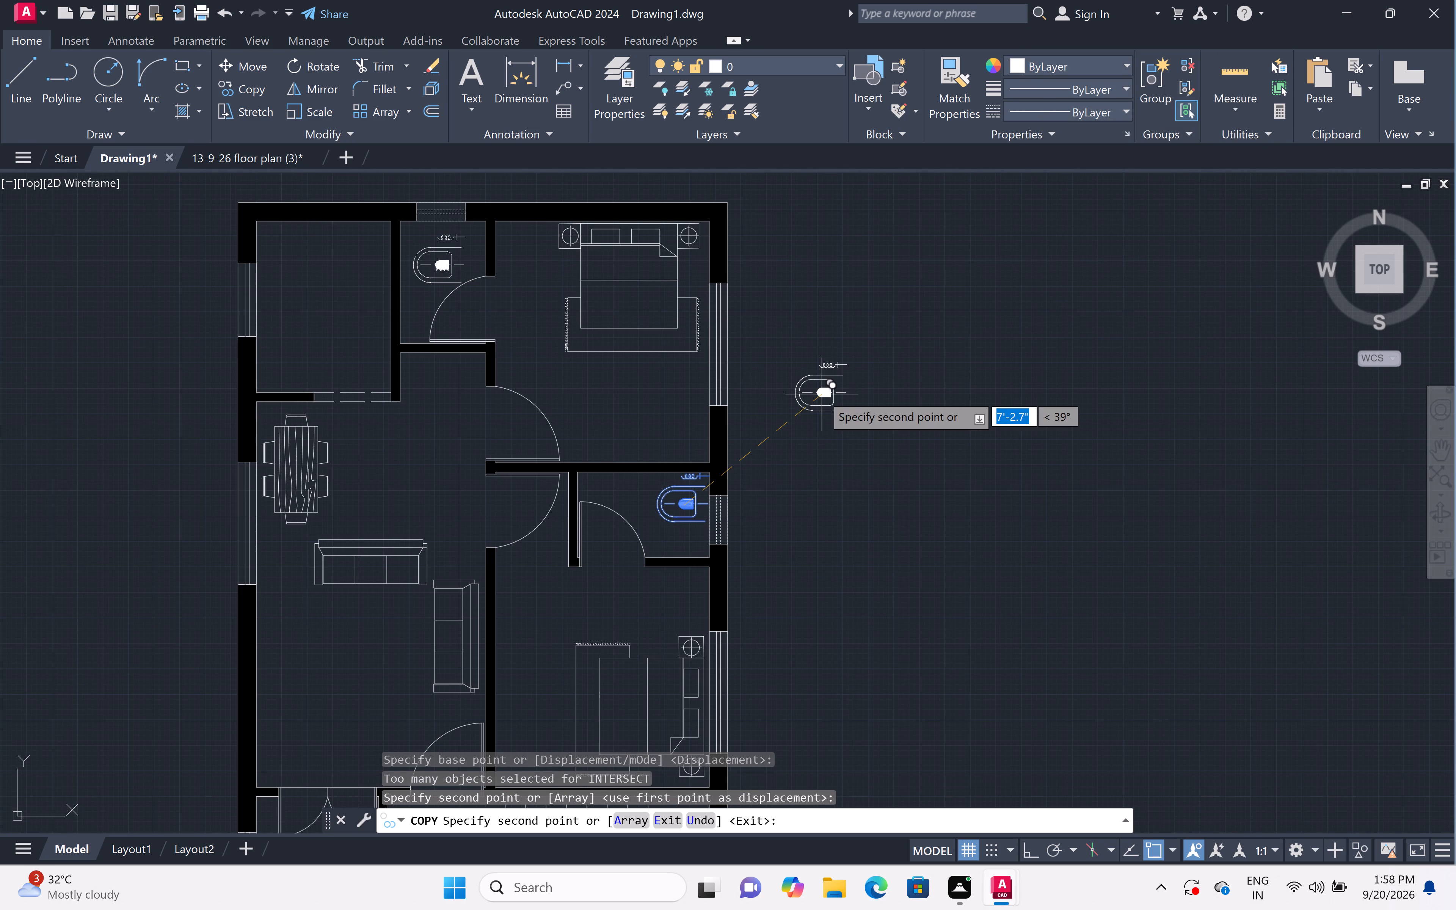
key("Escape")
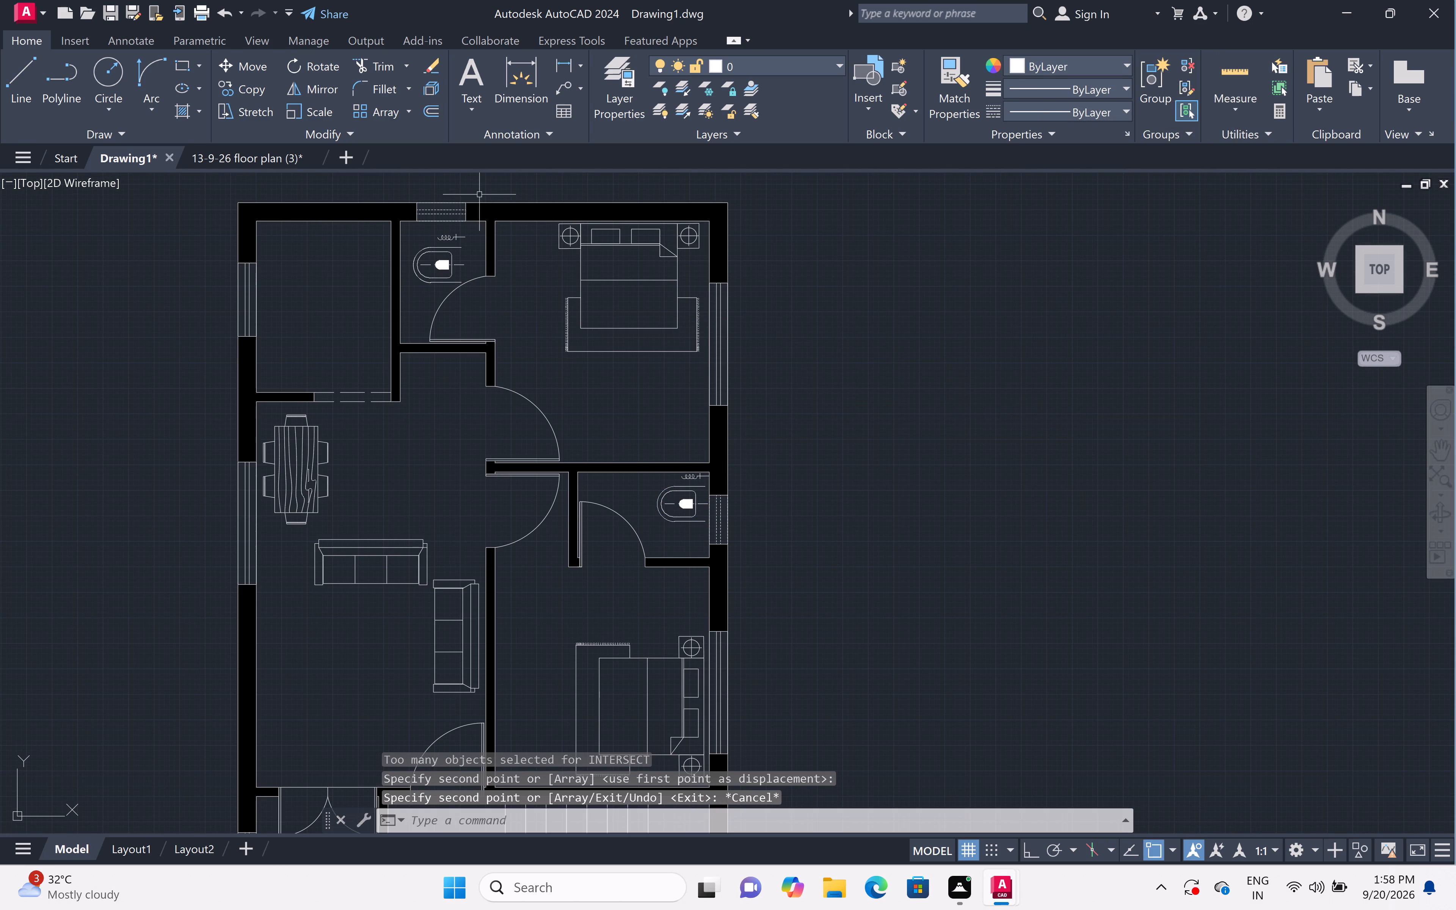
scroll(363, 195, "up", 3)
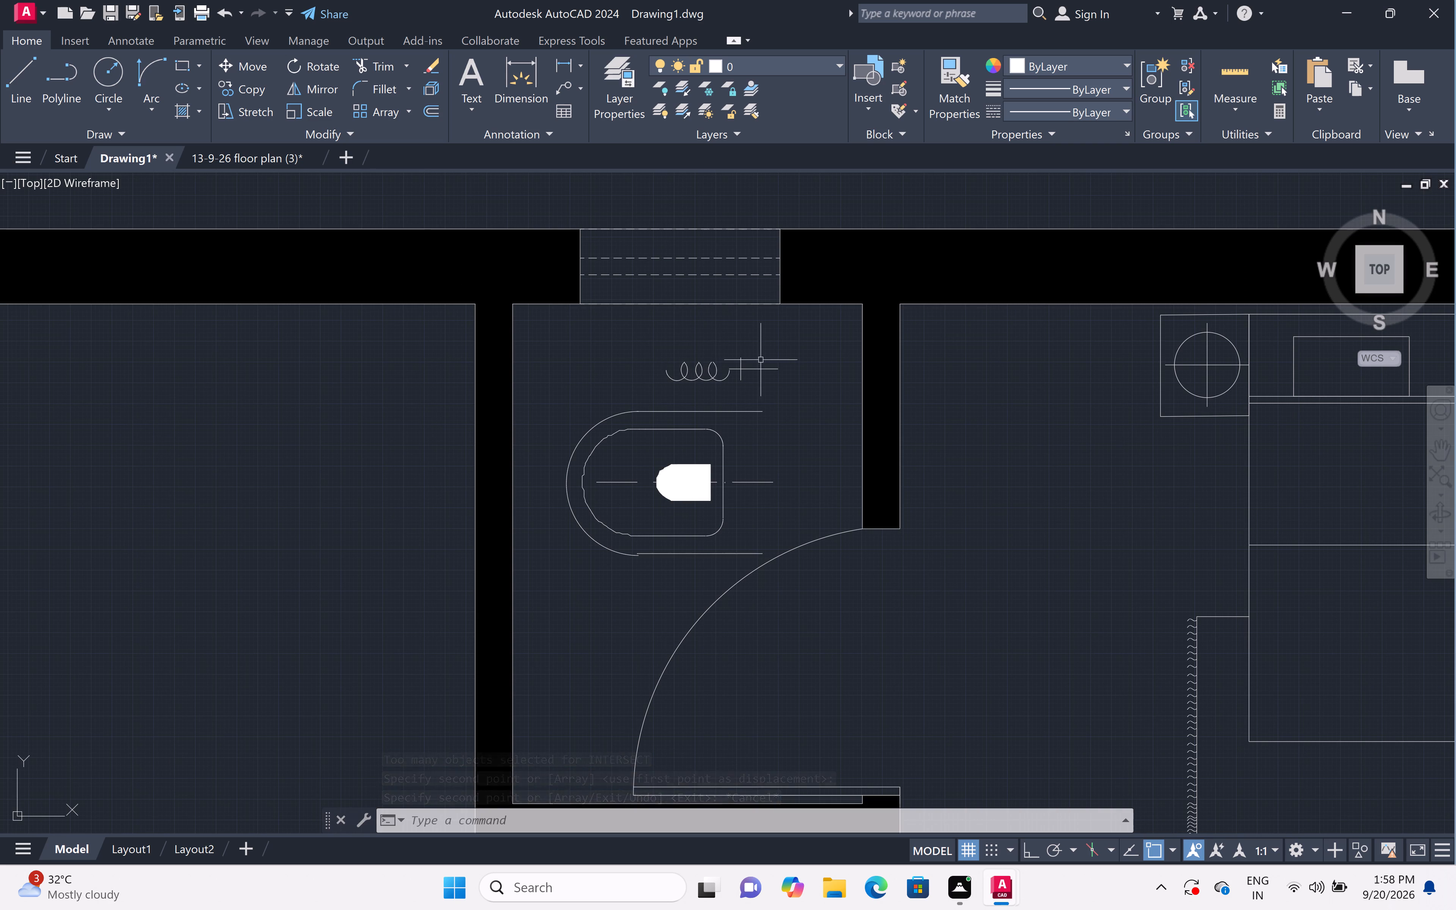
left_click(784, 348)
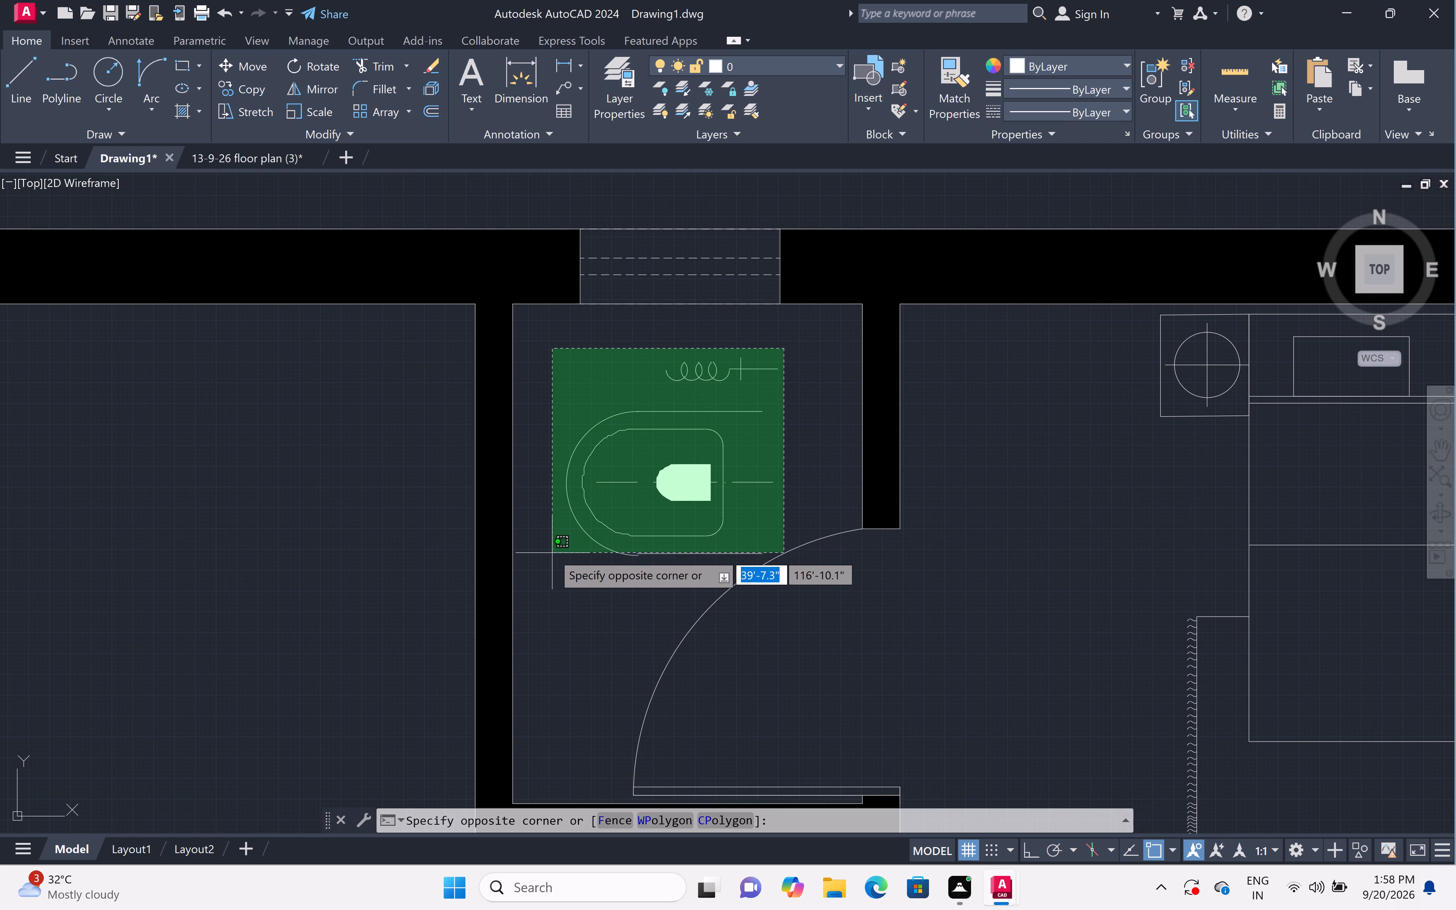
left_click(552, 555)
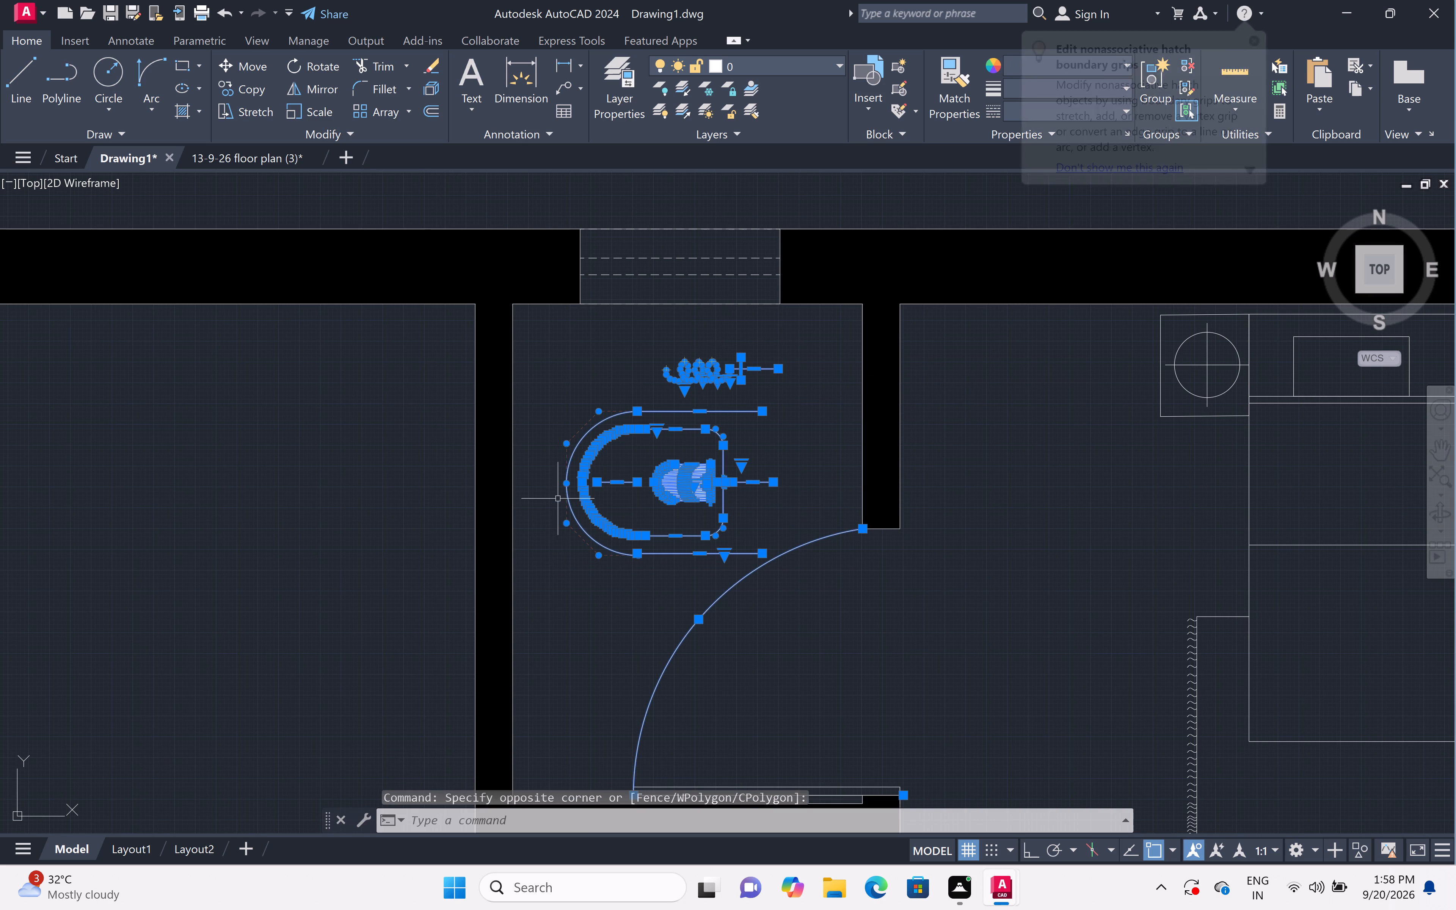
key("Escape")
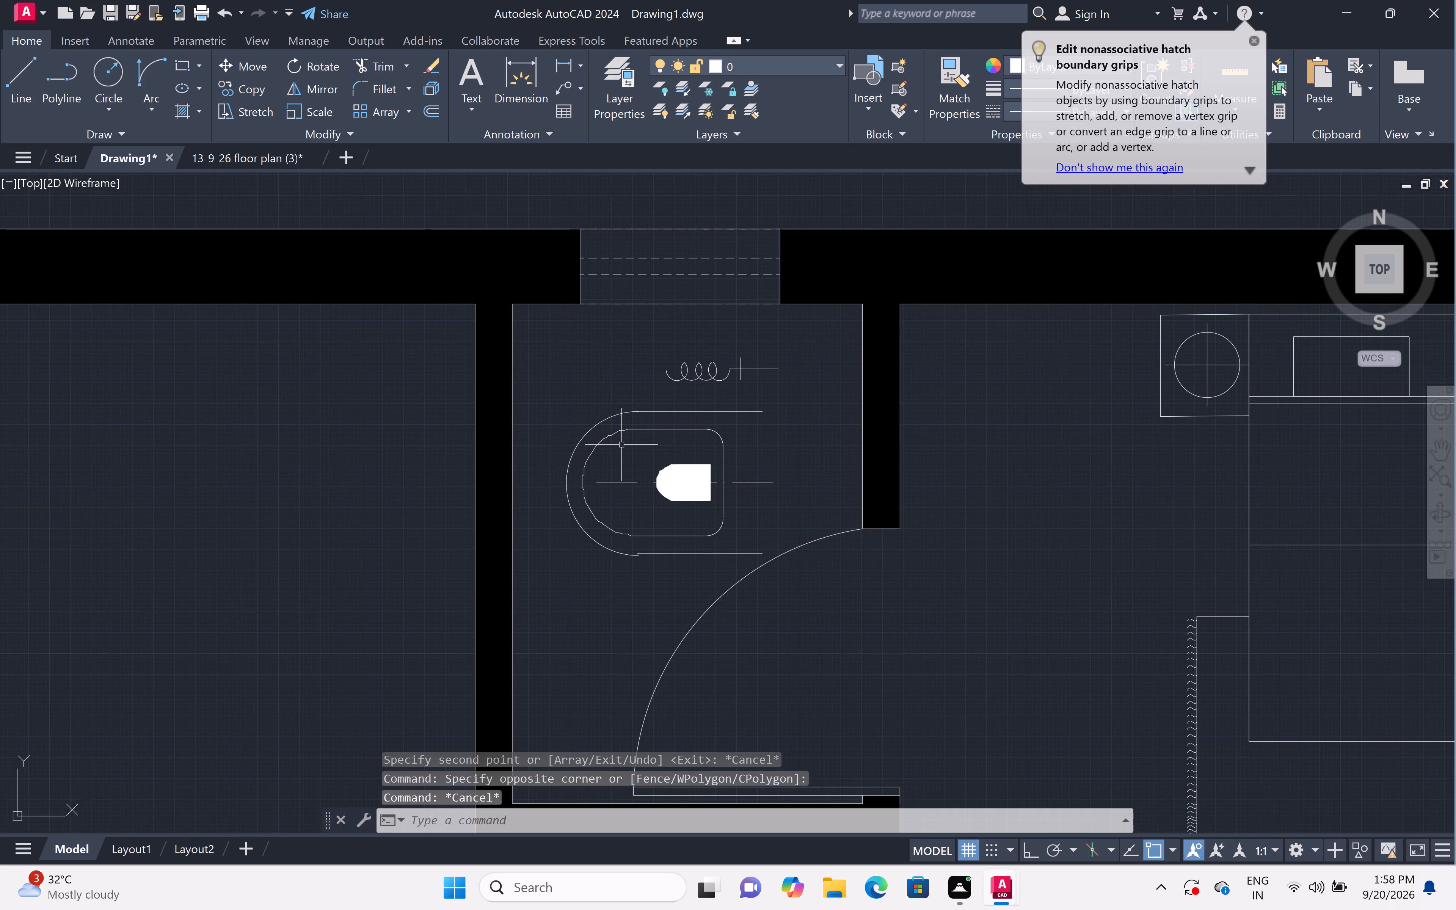
Copy the upper bathroom's toilet and hose, without the door arc, into the empty room at the plan's upper-left corner.
left_click(785, 355)
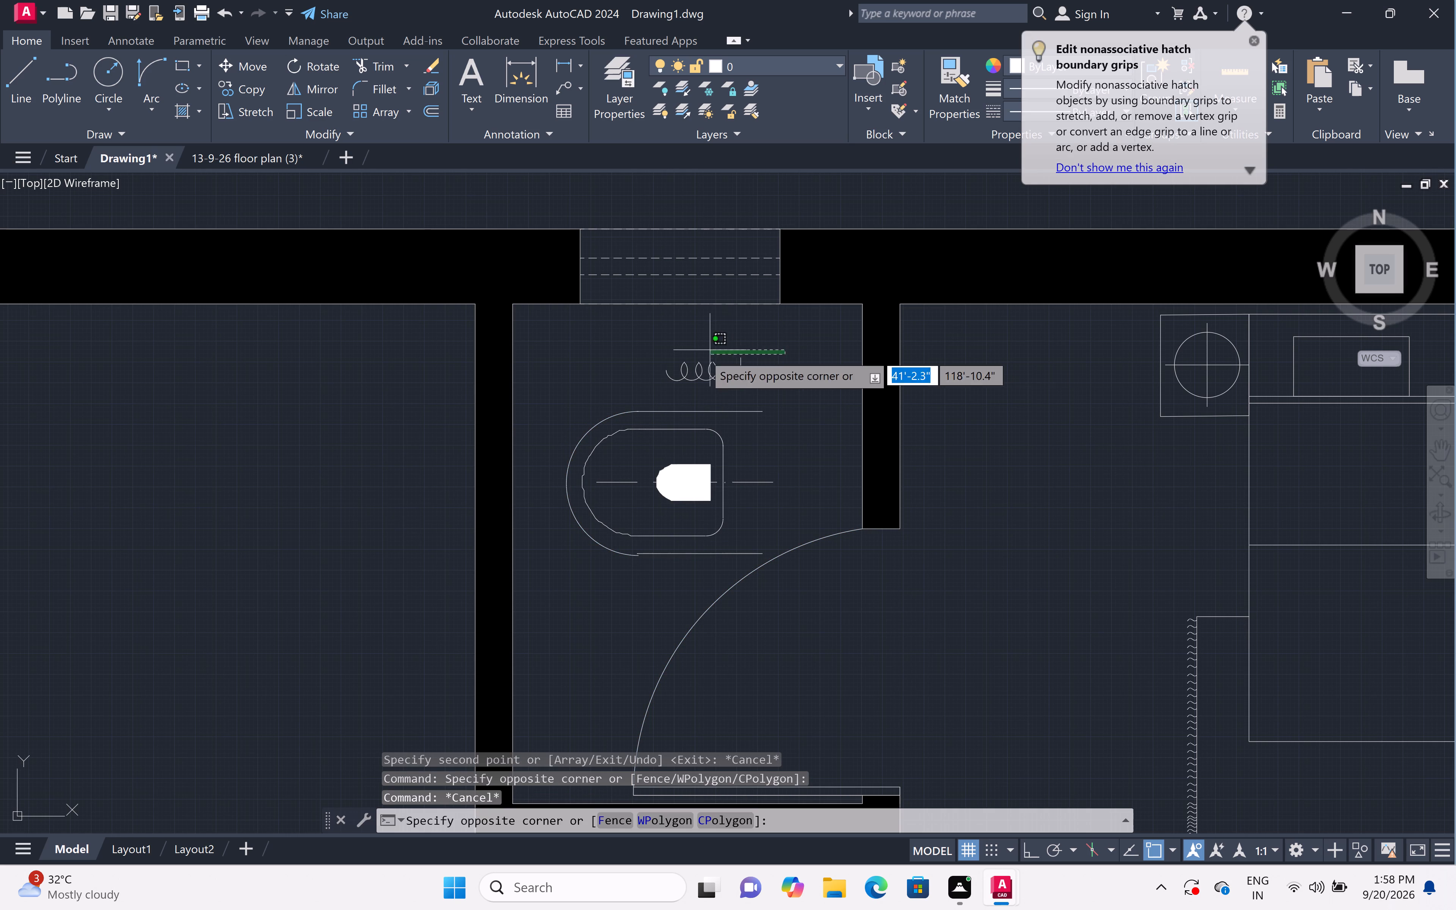
left_click(579, 520)
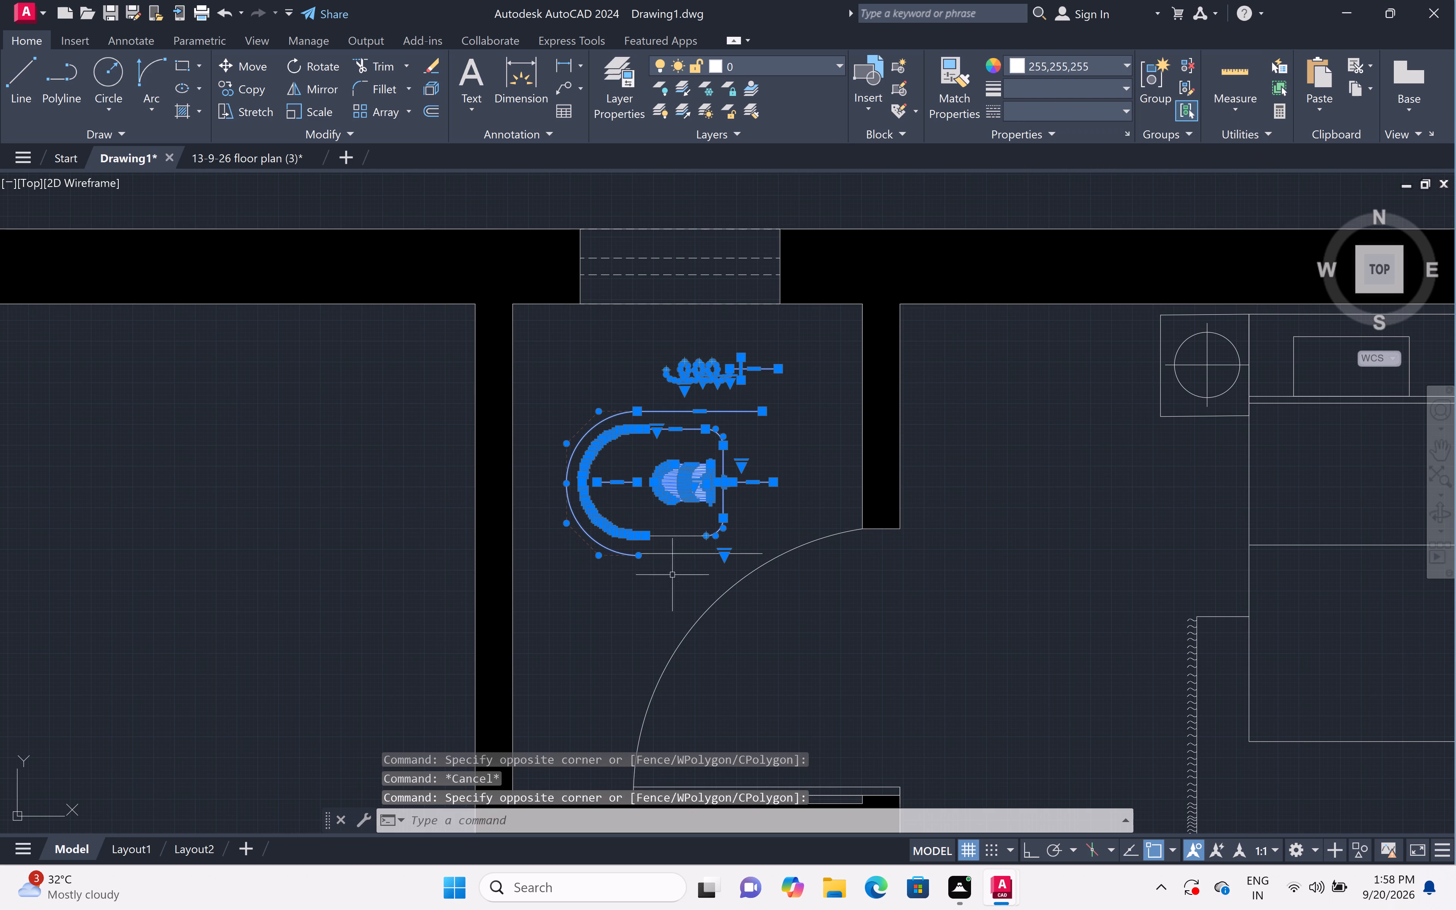
scroll(676, 576, "up", 4)
left_click(912, 411)
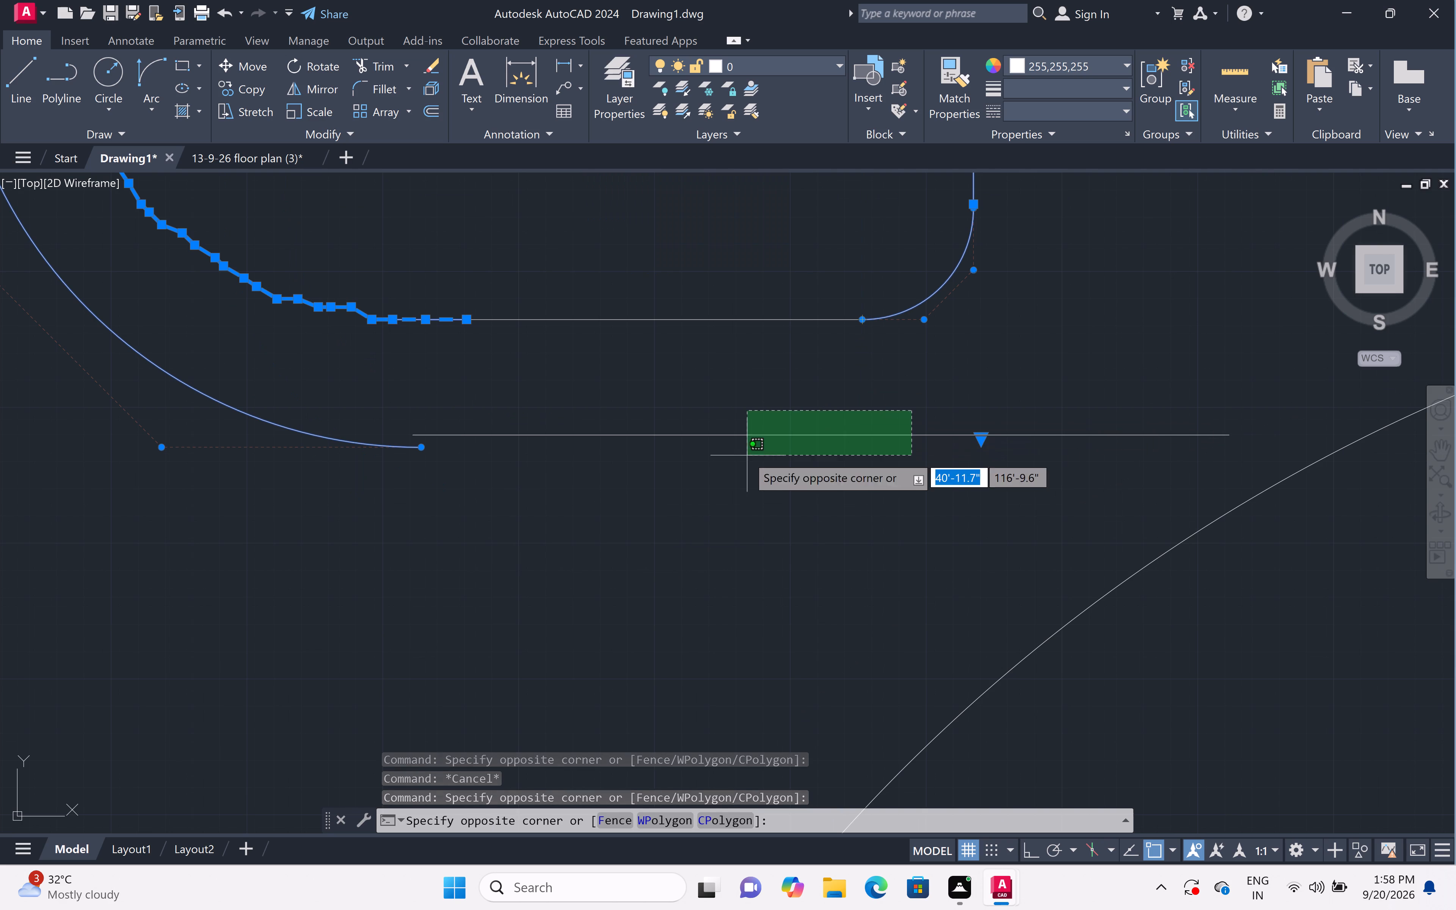
left_click(718, 473)
scroll(703, 419, "down", 2)
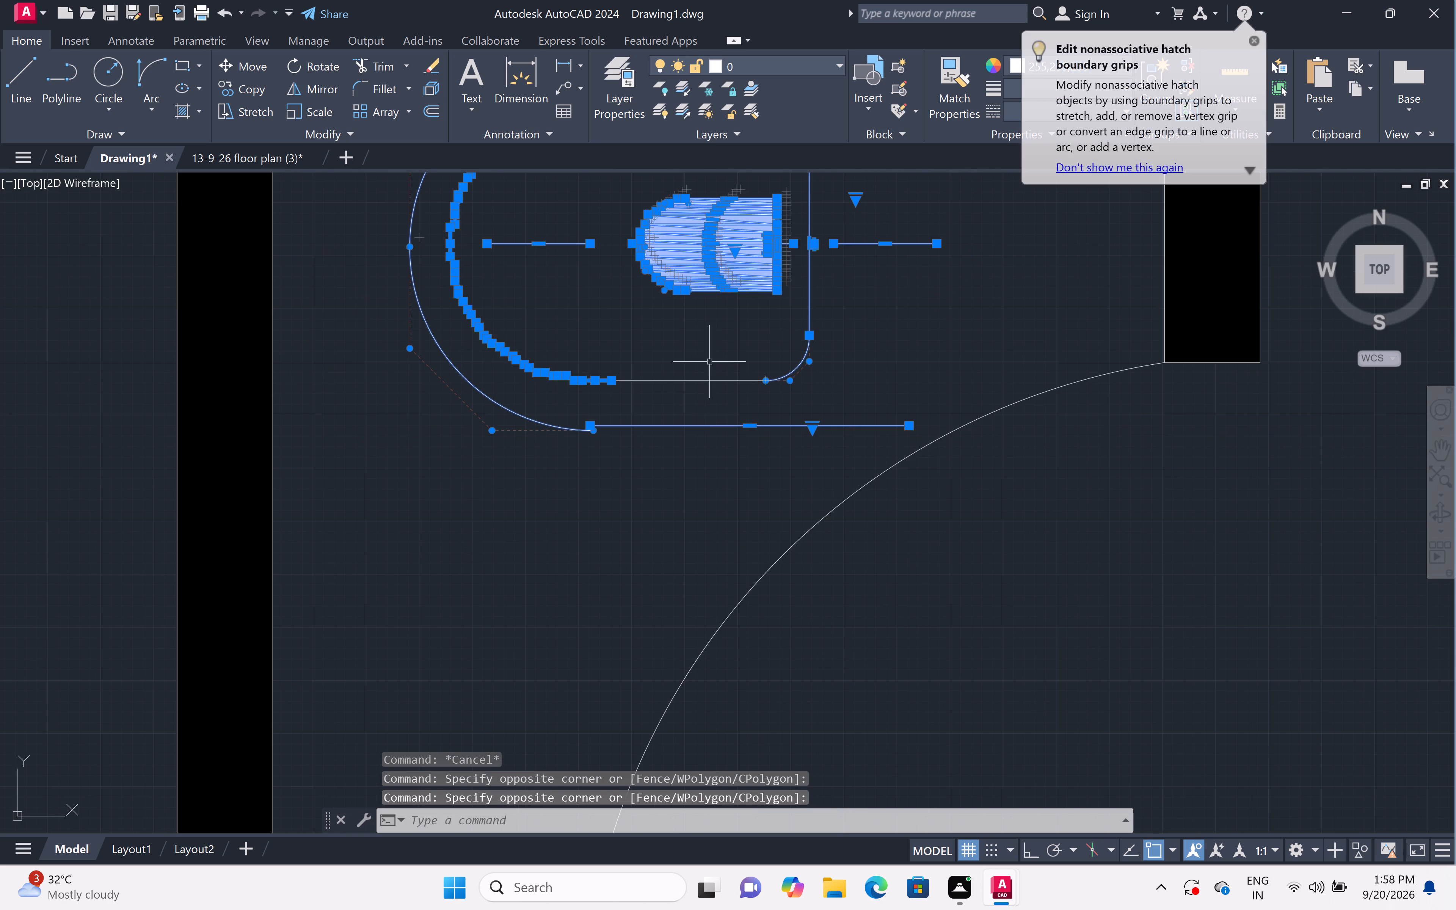
left_click(719, 358)
left_click(665, 394)
scroll(664, 391, "down", 2)
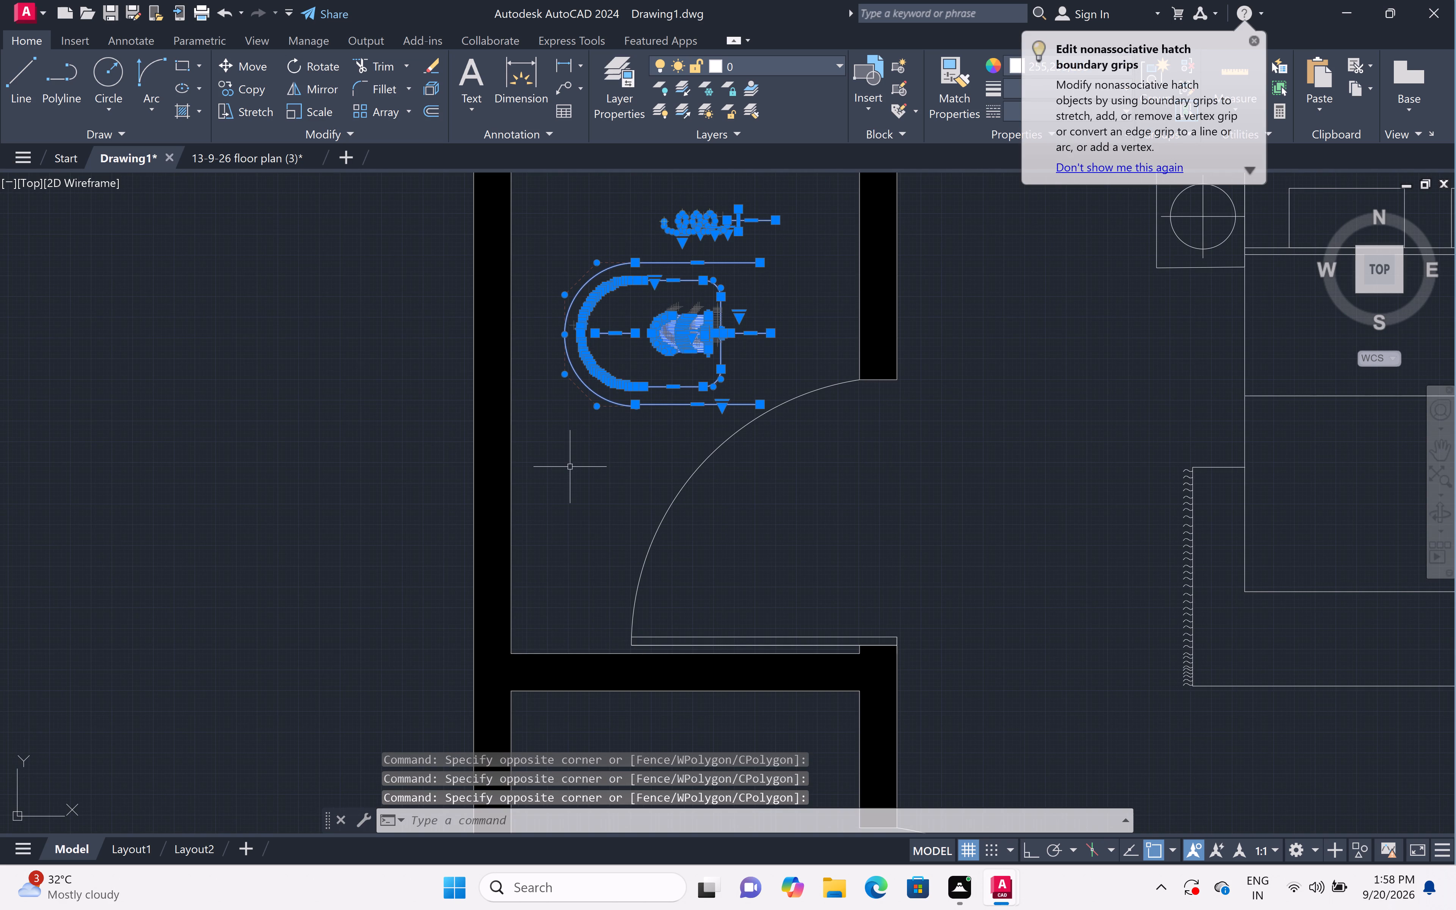
type("co")
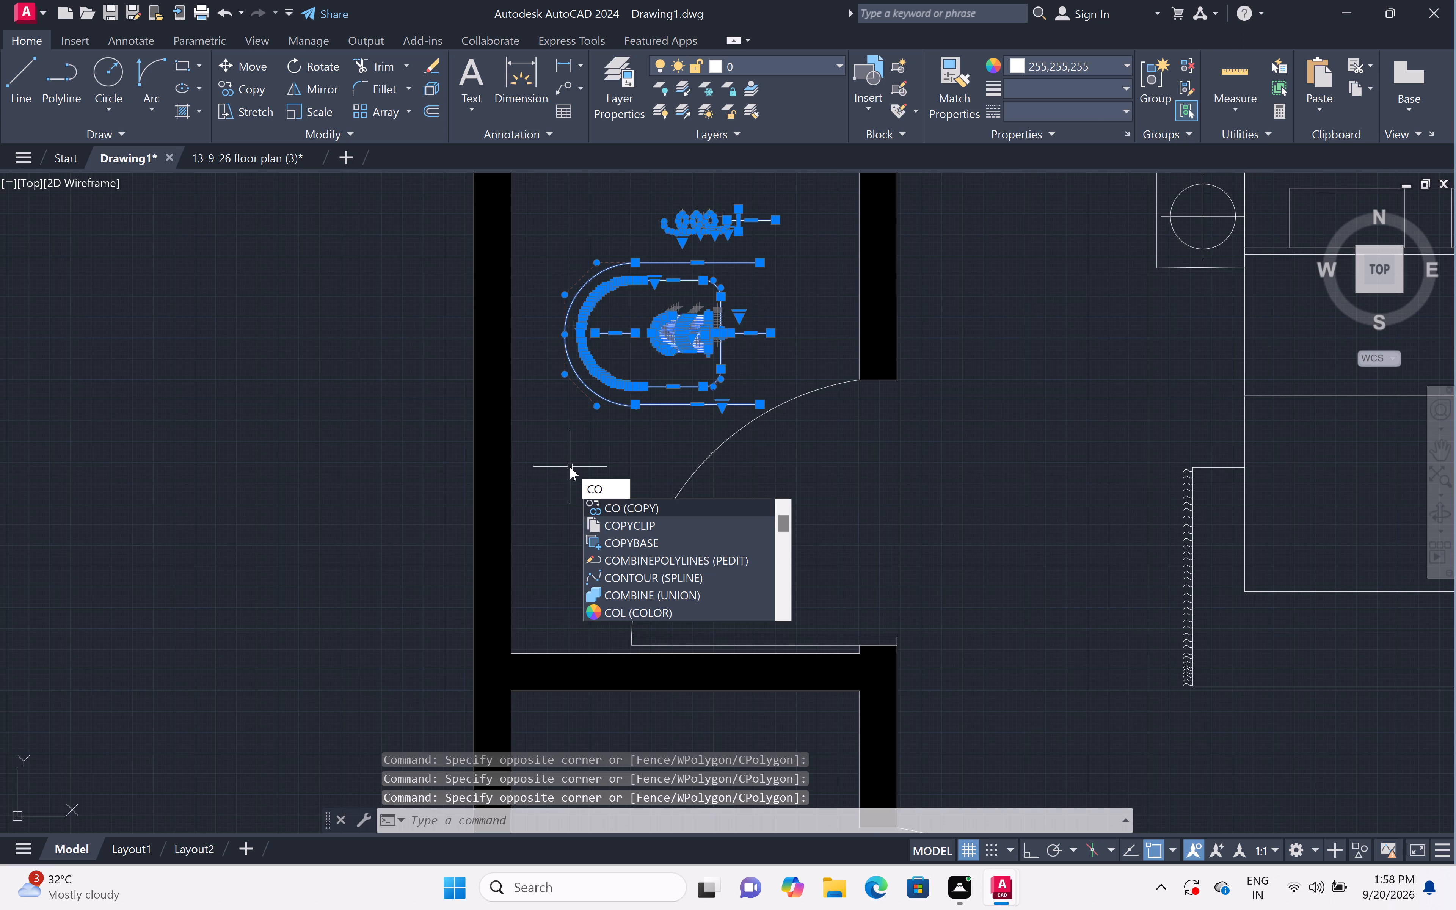
key("space")
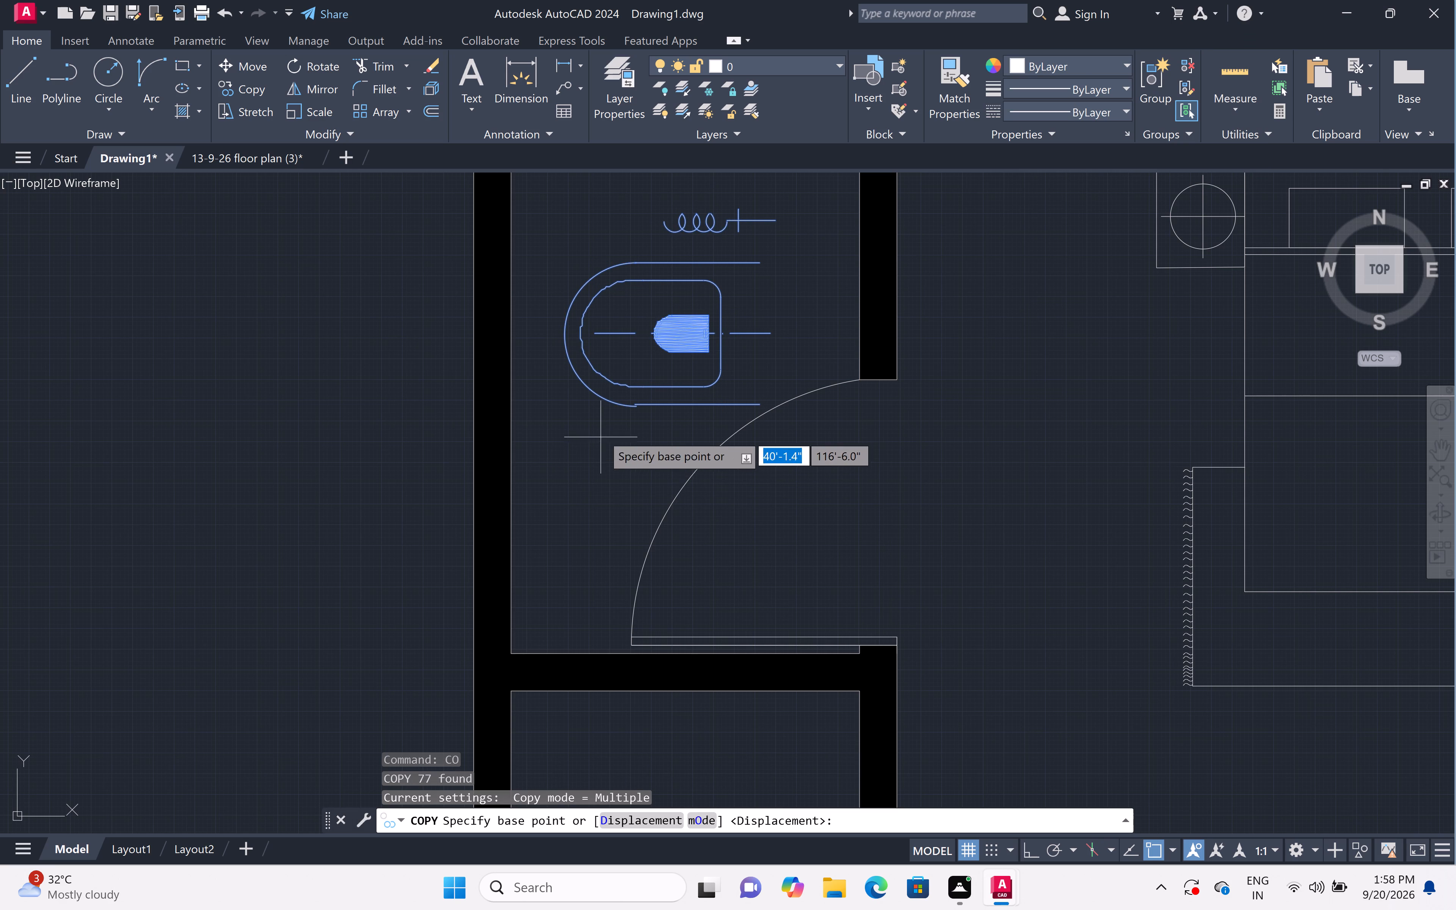
scroll(673, 334, "down", 2)
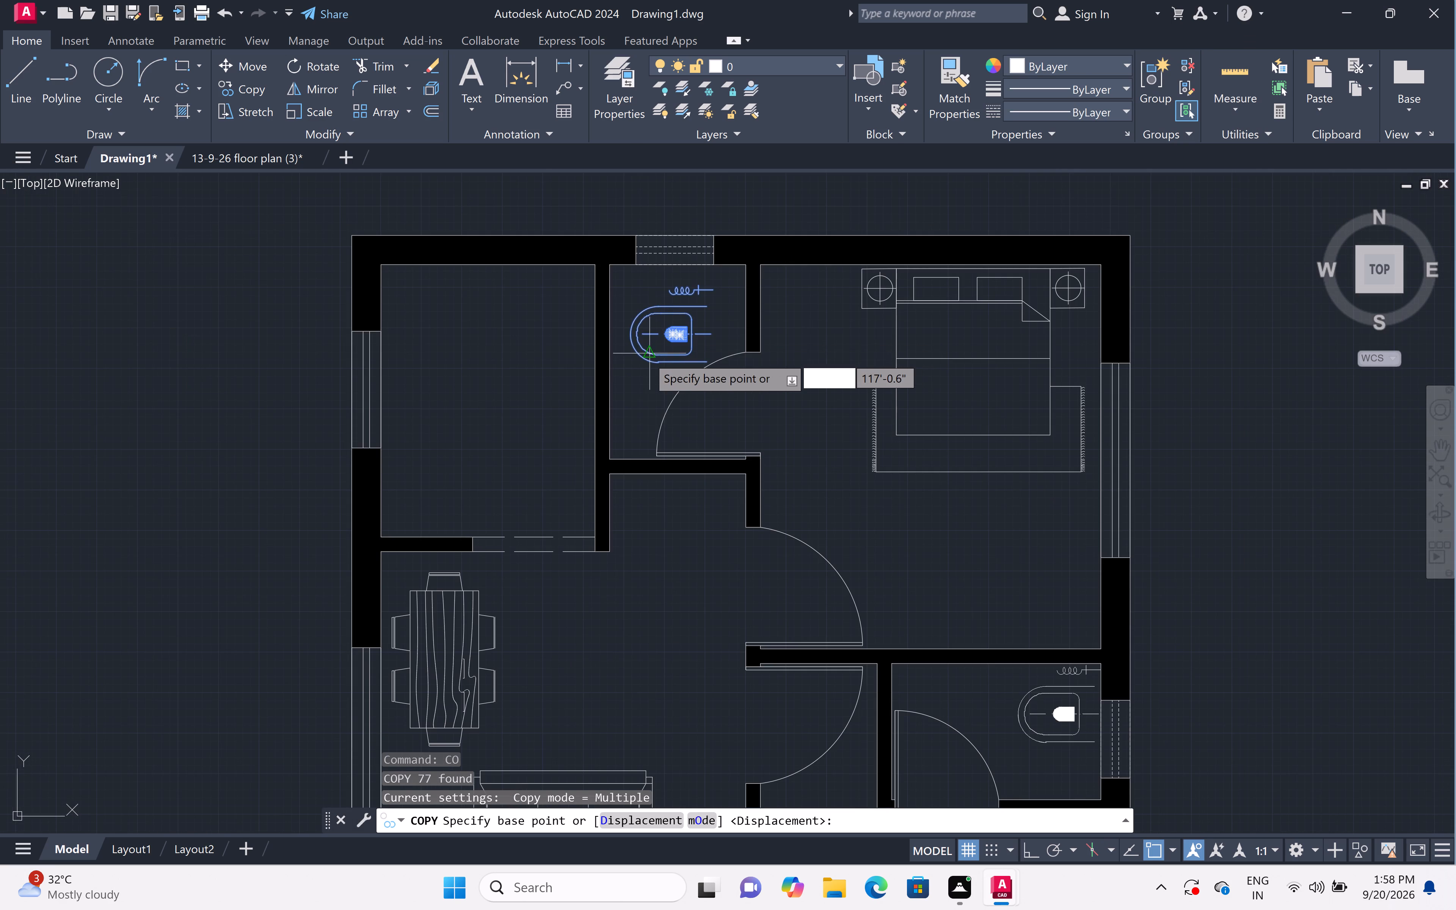
left_click(637, 344)
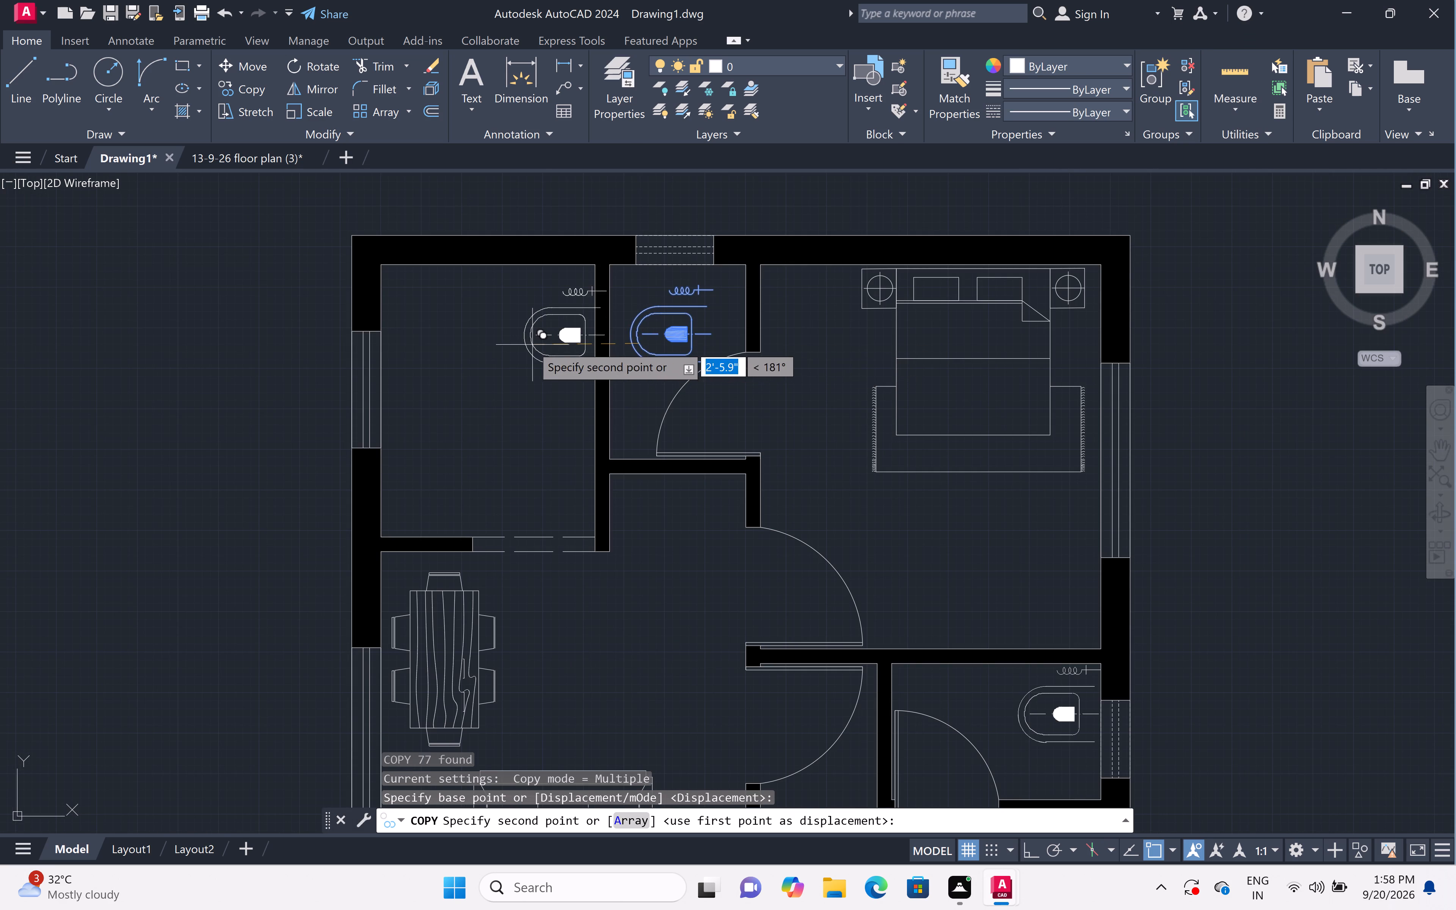
left_click(469, 346)
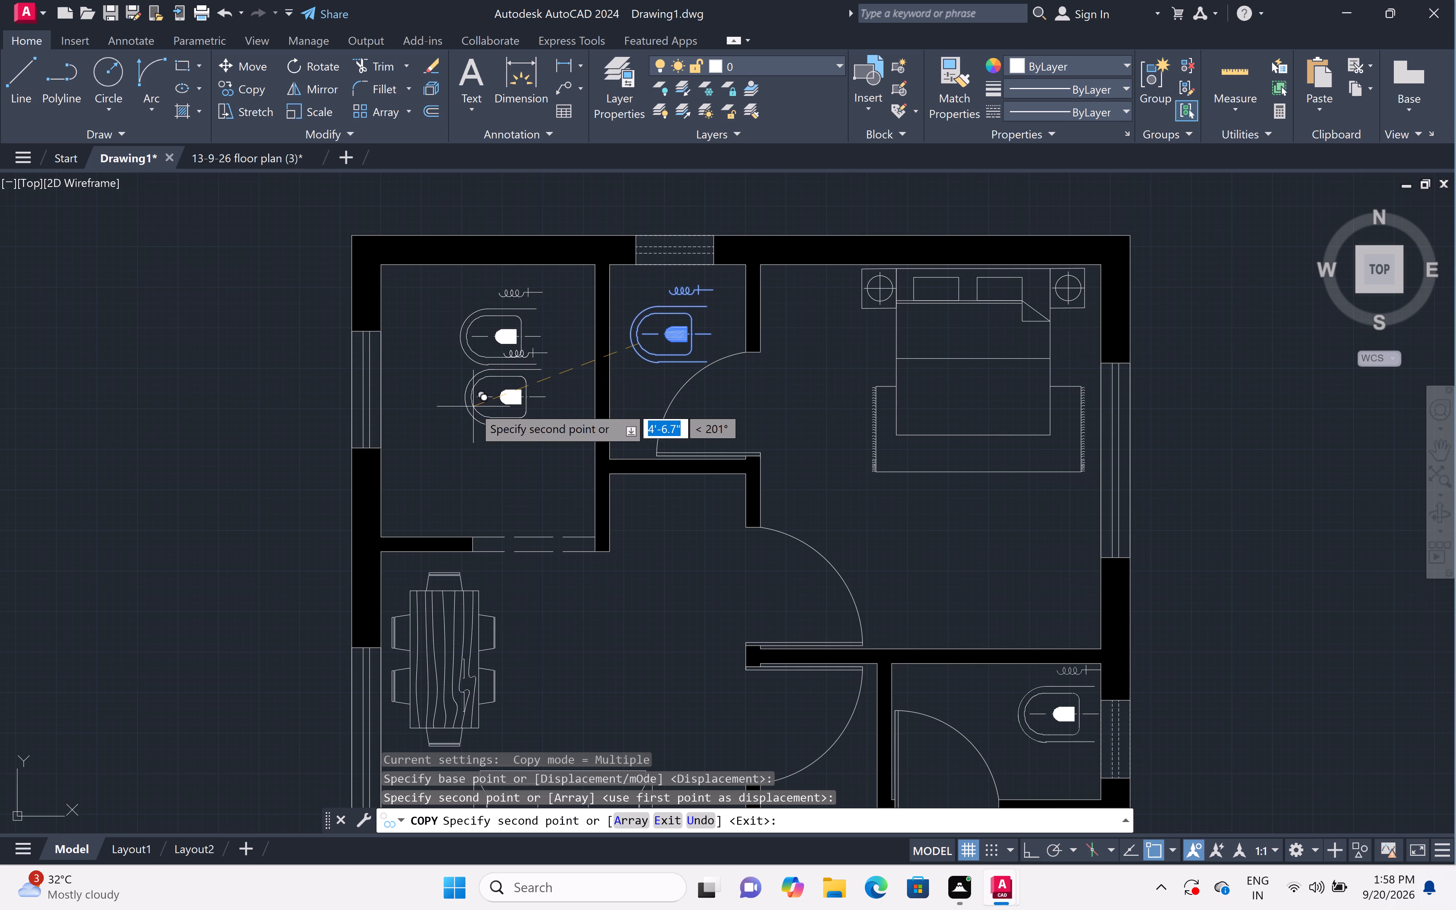
key("Escape")
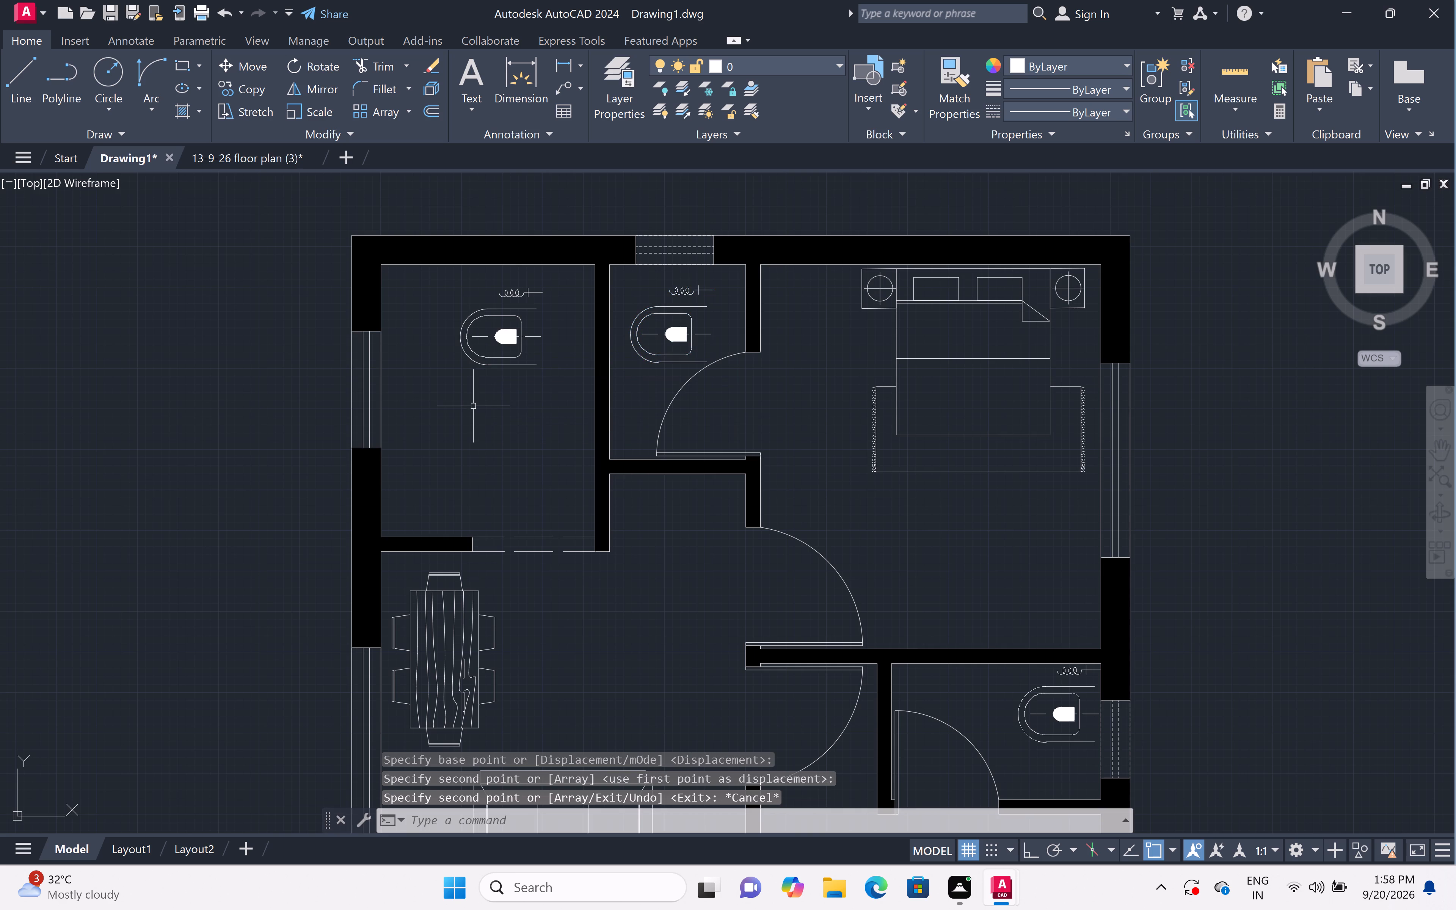
Erase the toilet and its coiled hose from the upper bathroom, keeping the door arc.
scroll(731, 326, "up", 2)
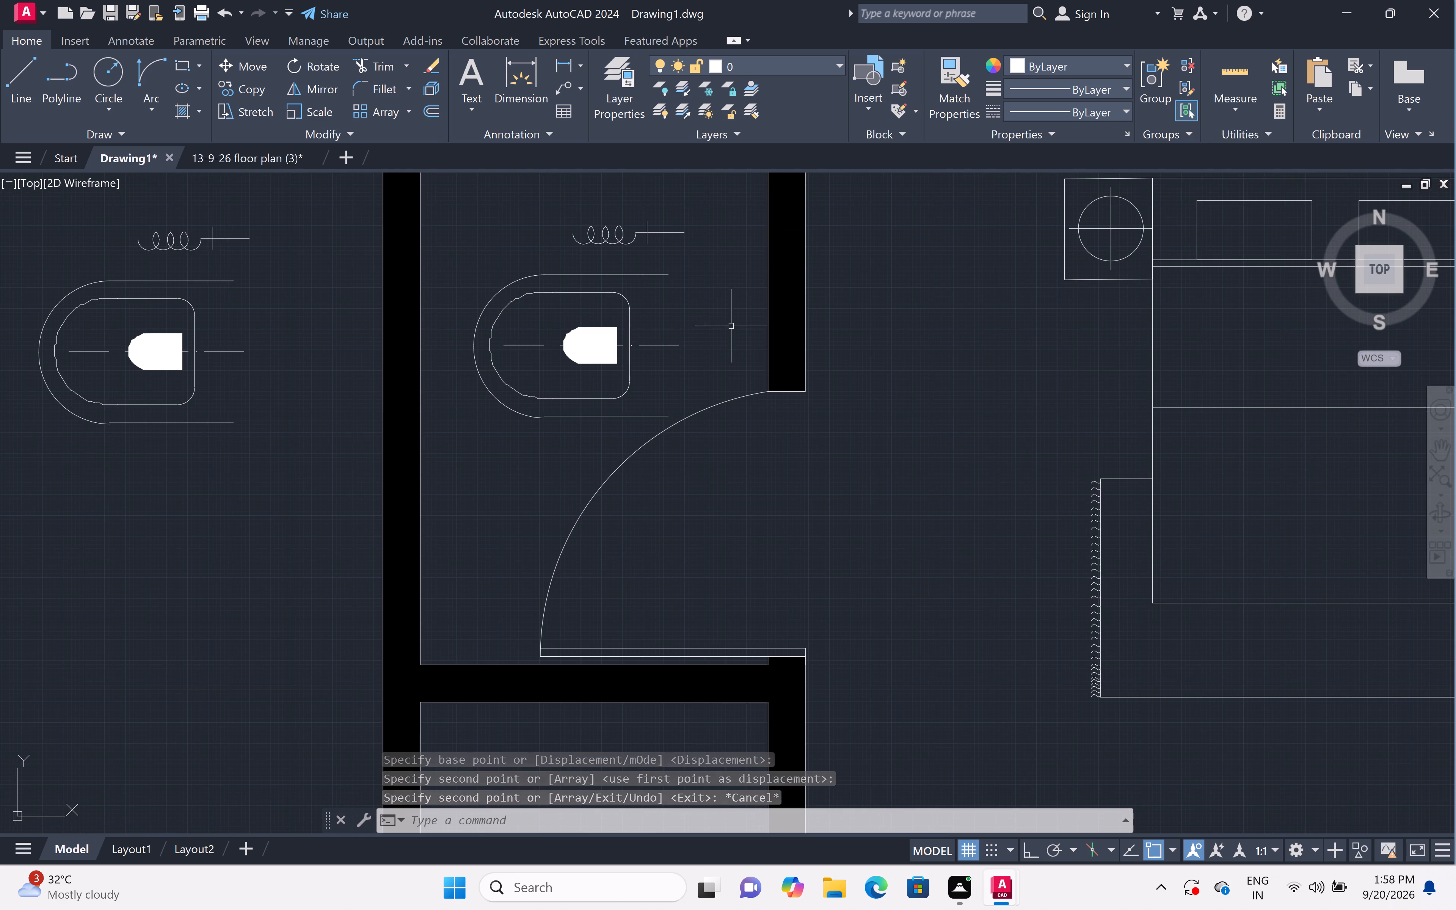
left_click(700, 211)
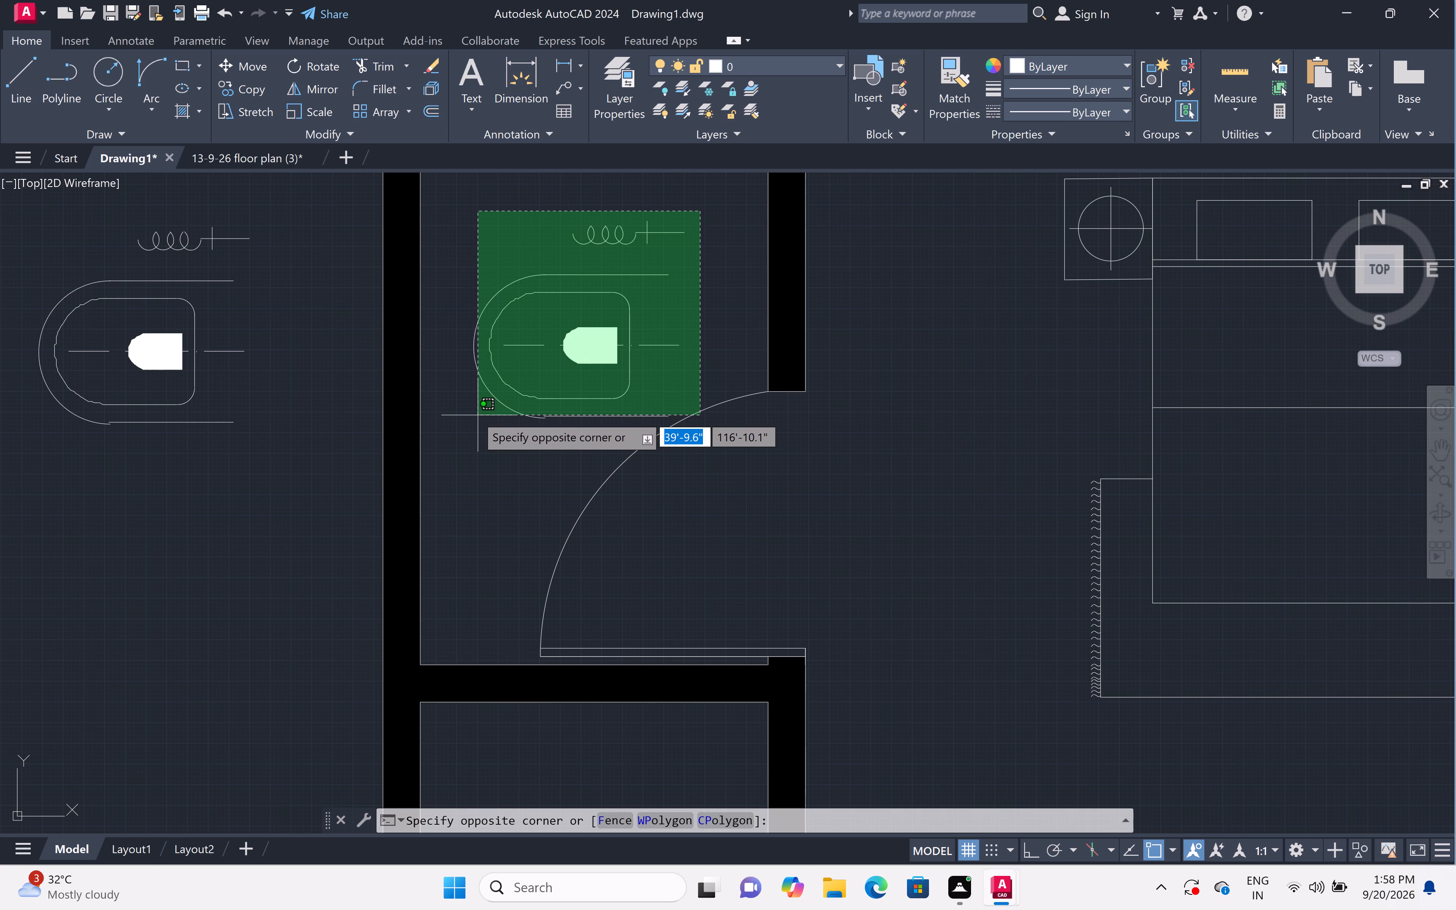
left_click(467, 410)
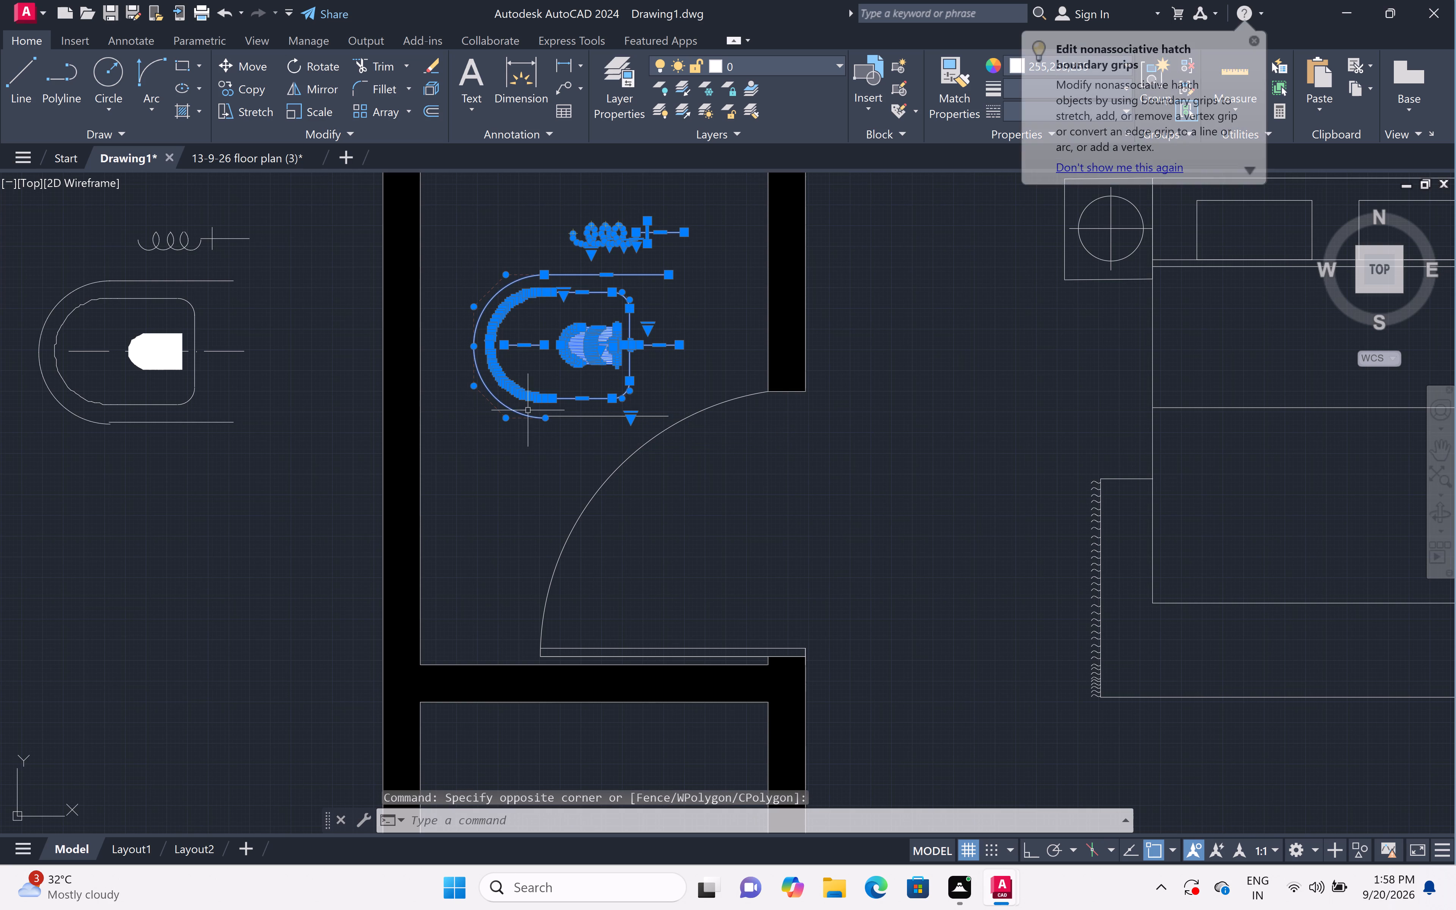
scroll(620, 418, "up", 3)
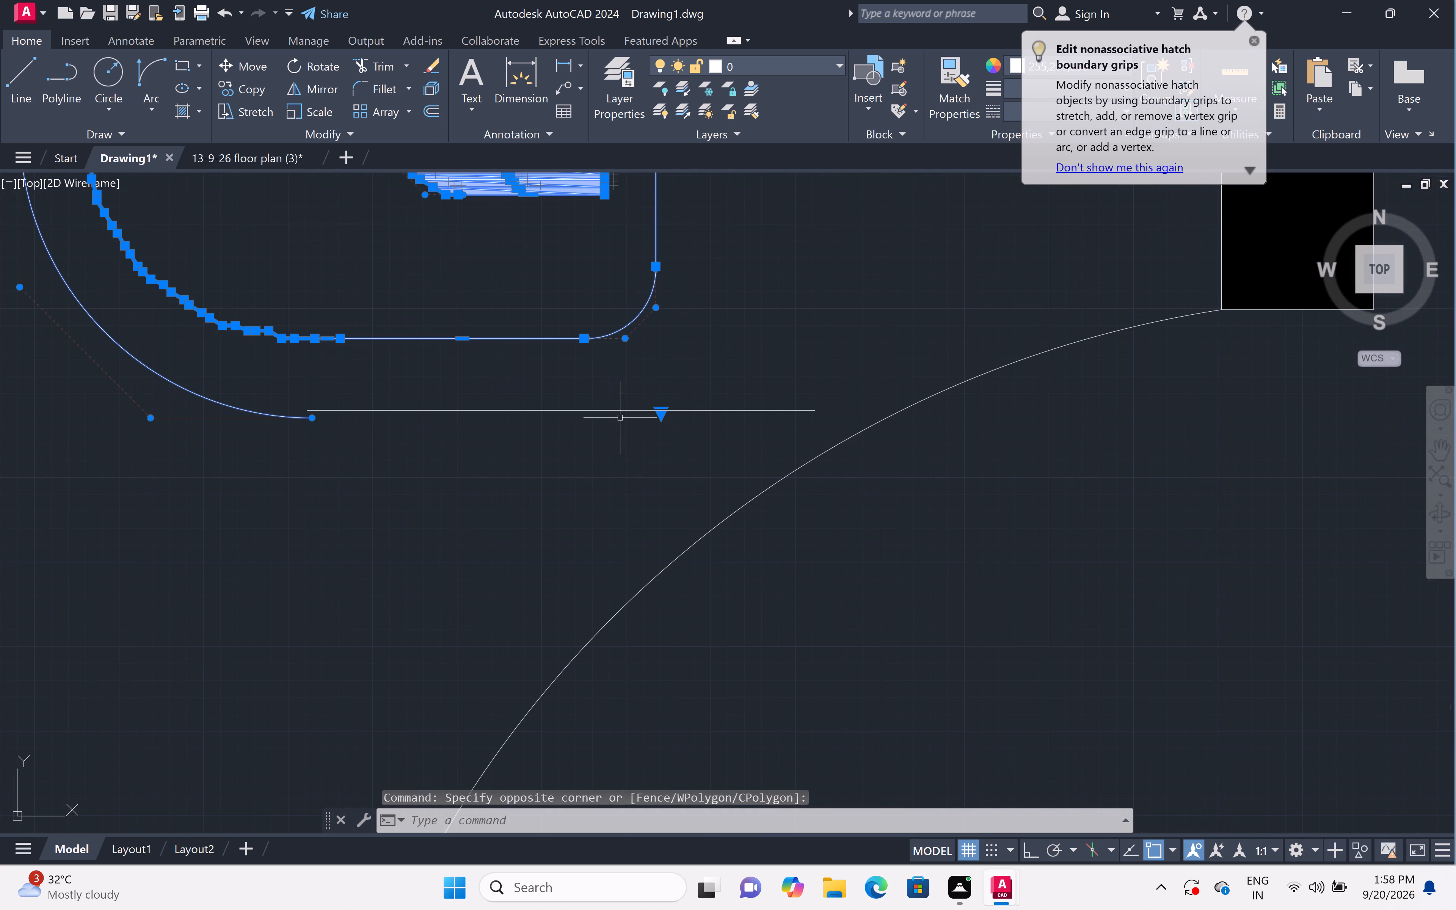
left_click(677, 391)
left_click(500, 418)
scroll(514, 406, "down", 2)
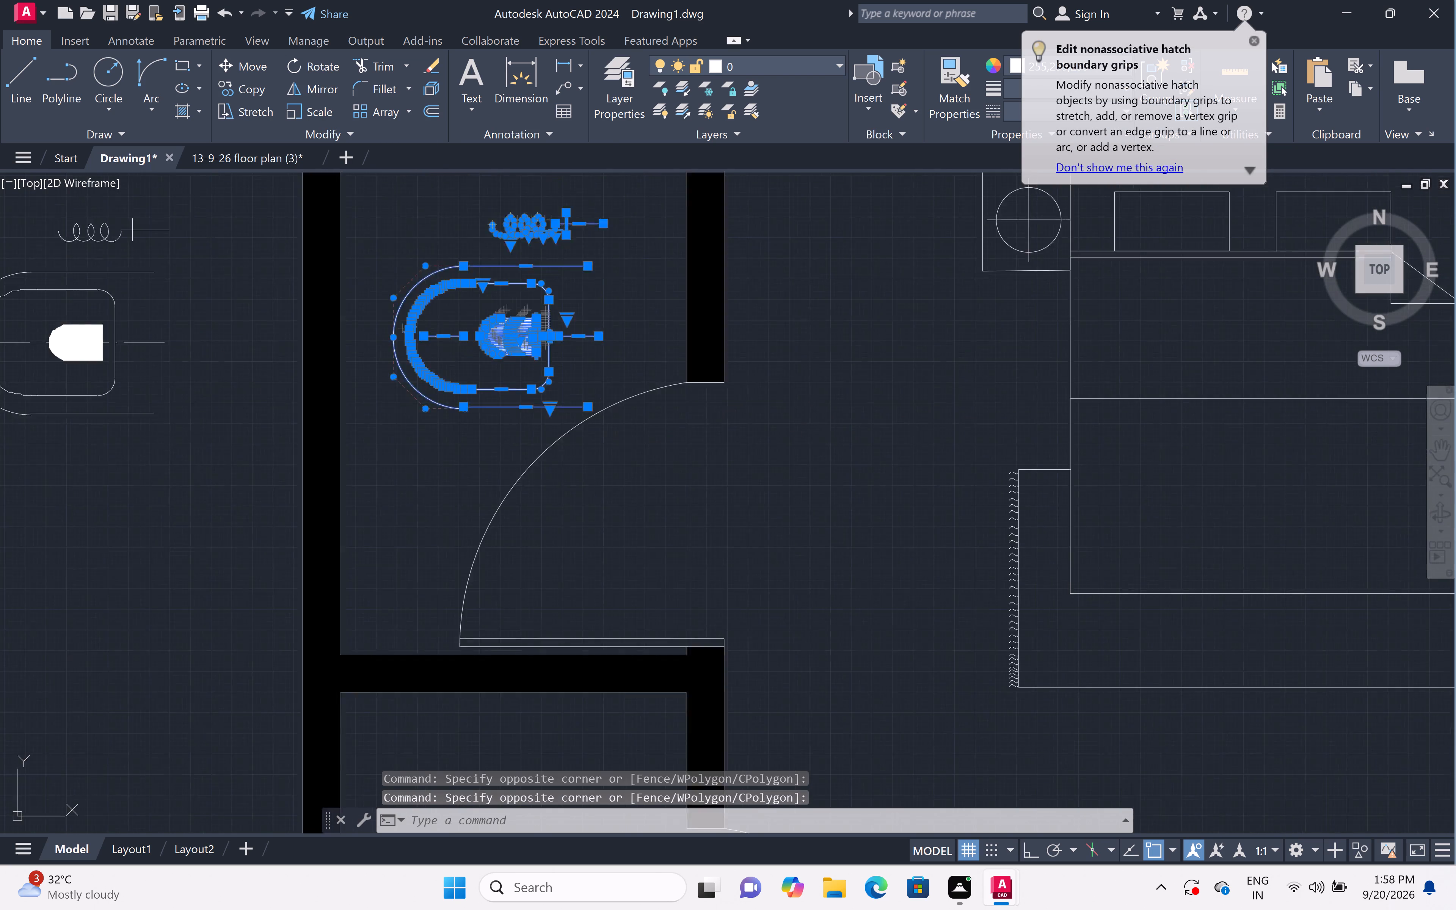
scroll(514, 406, "down", 2)
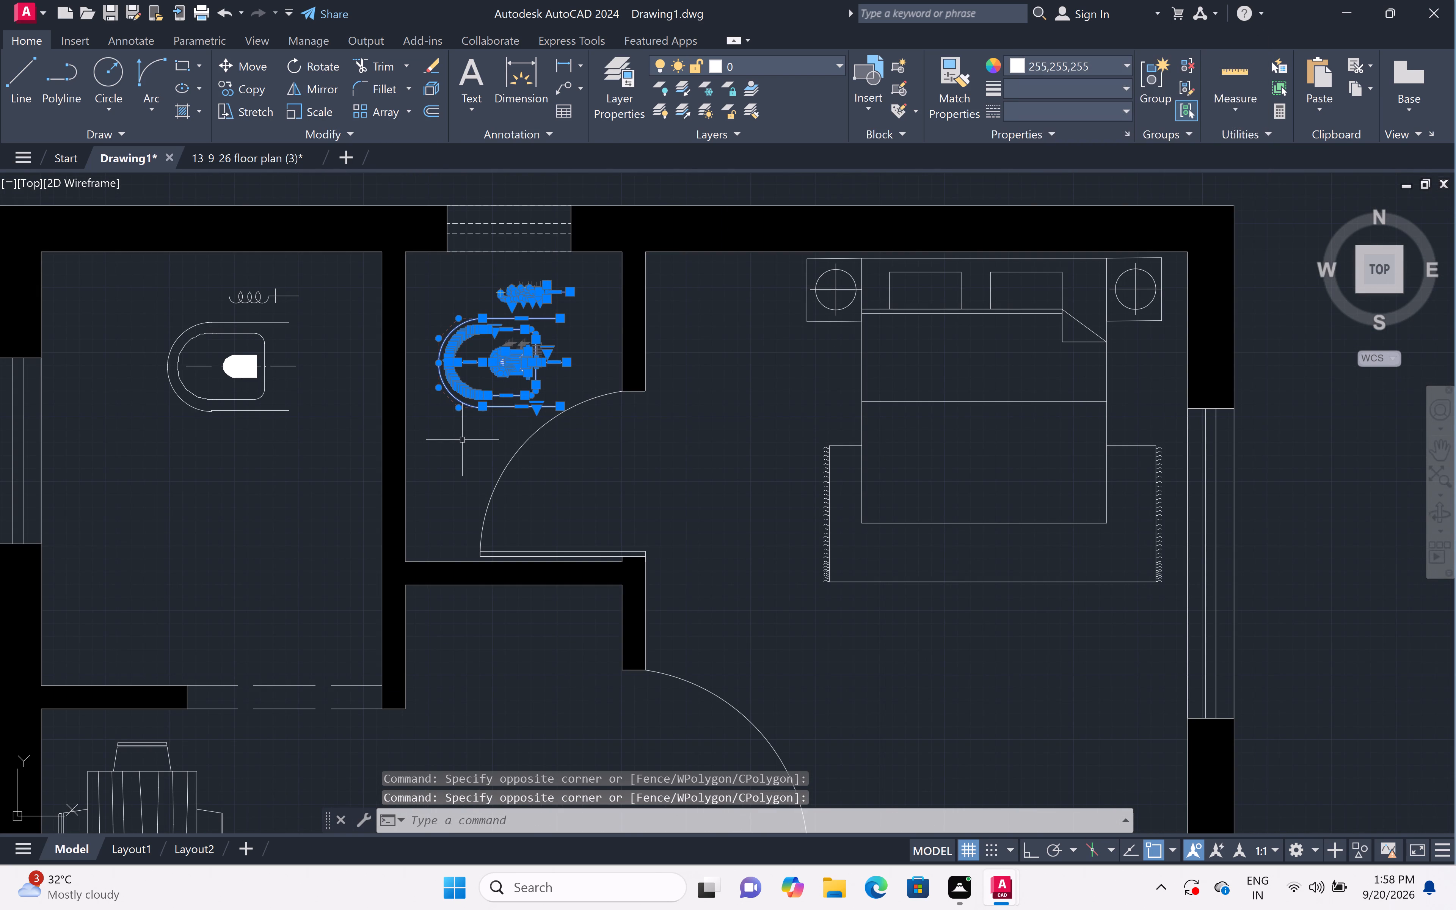
key("Delete")
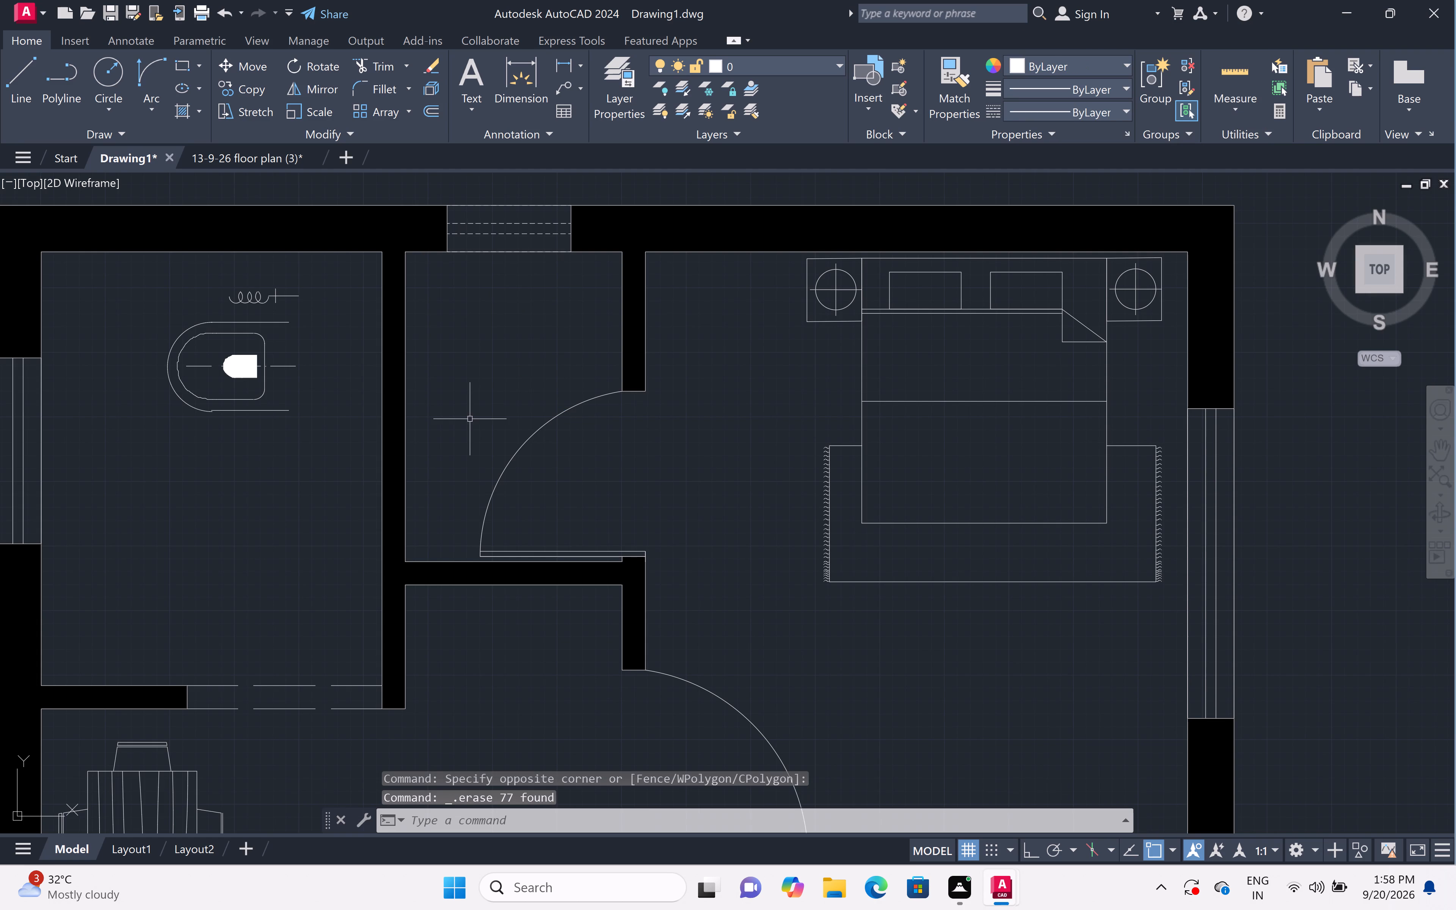
Rotate the toilet and hose in the upper-left room by 90°, with the bowl pointing down the plan.
left_click(326, 287)
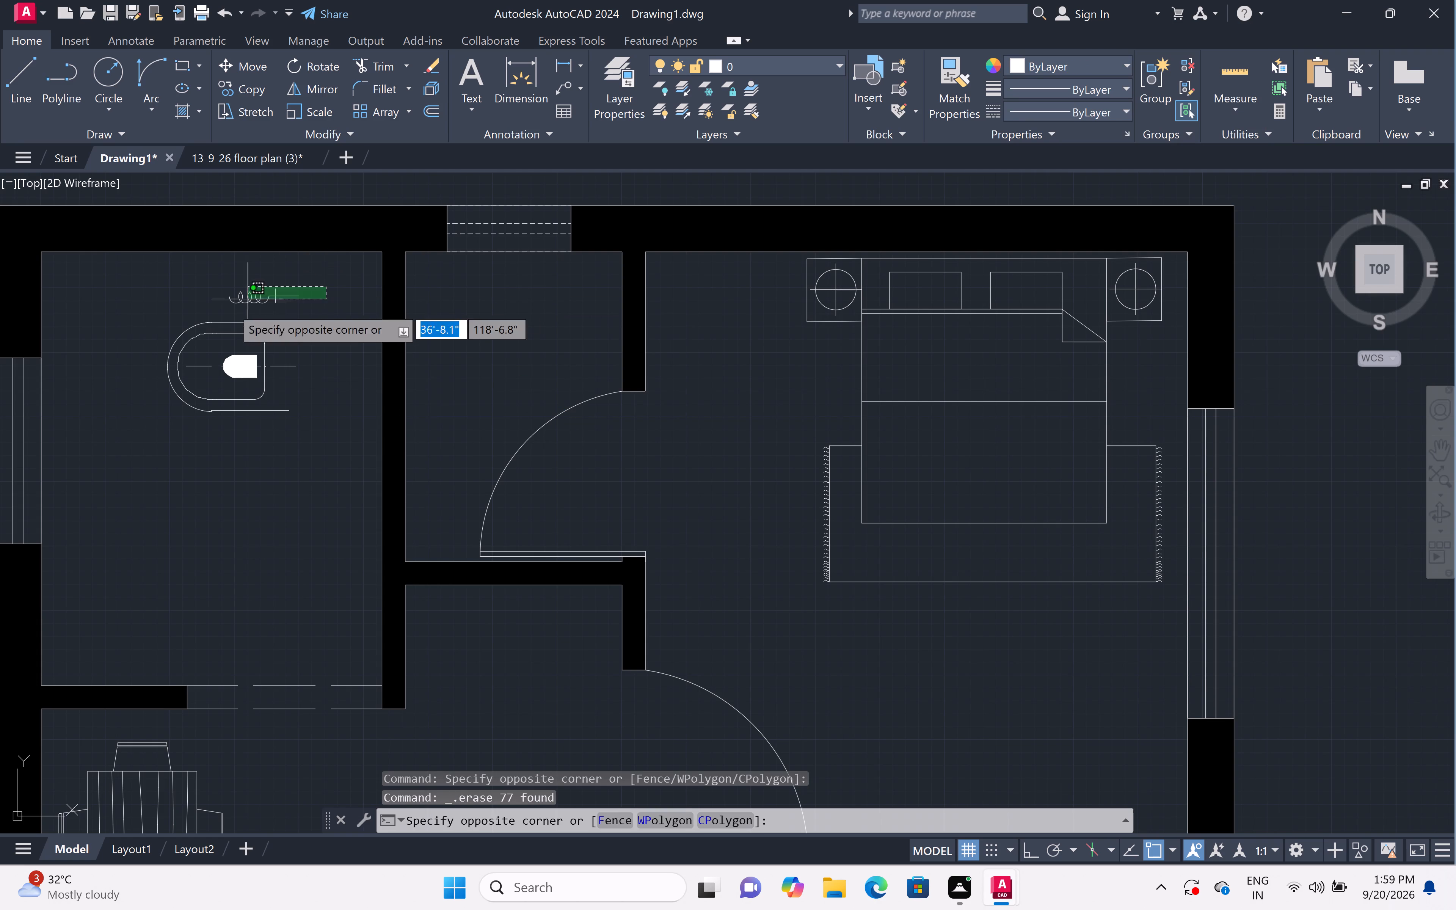
left_click(123, 480)
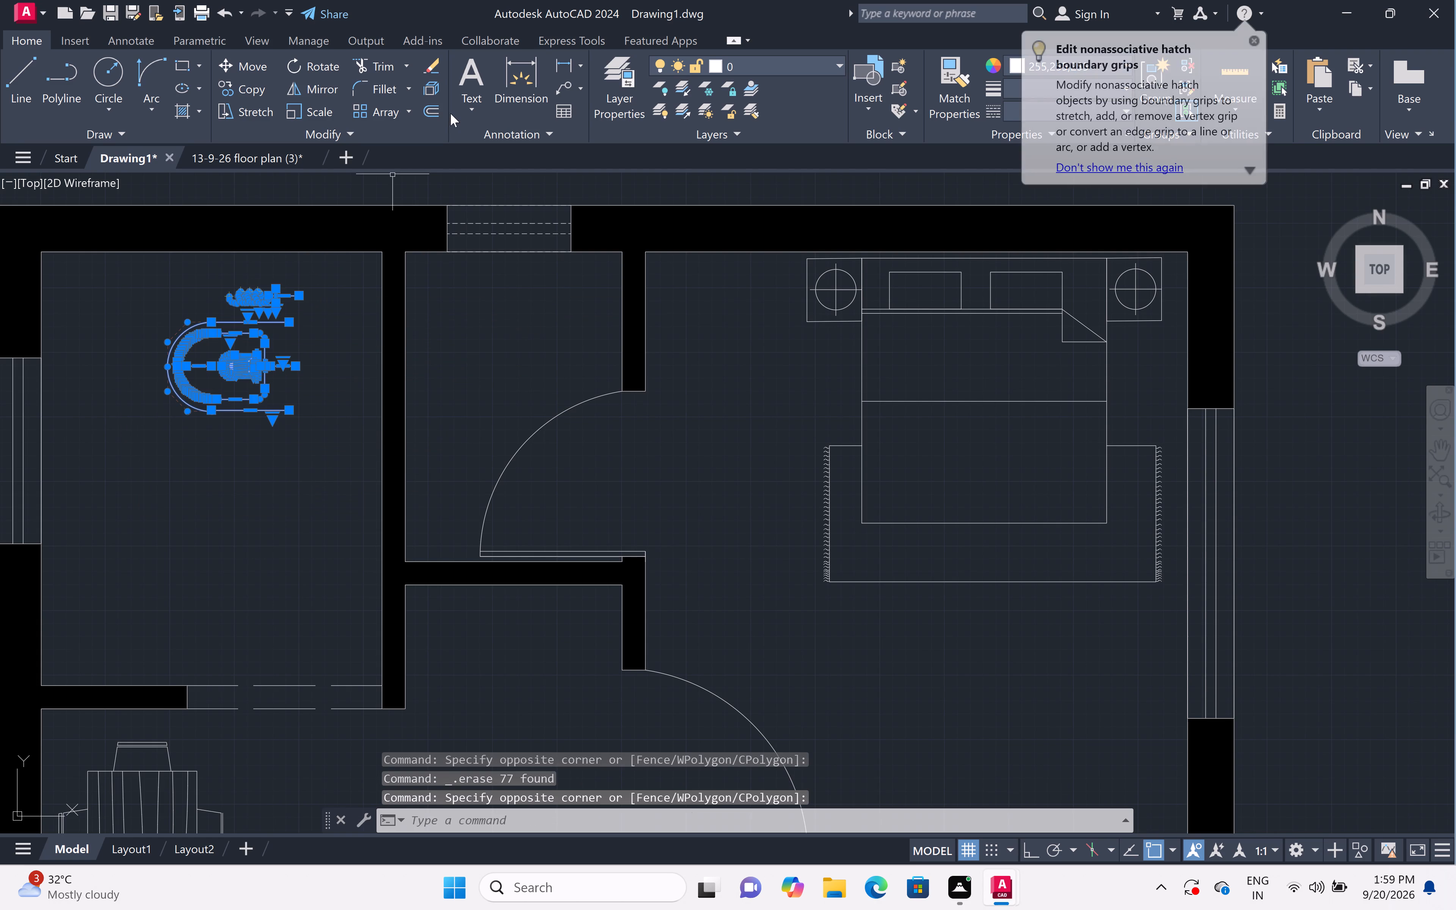
left_click(326, 63)
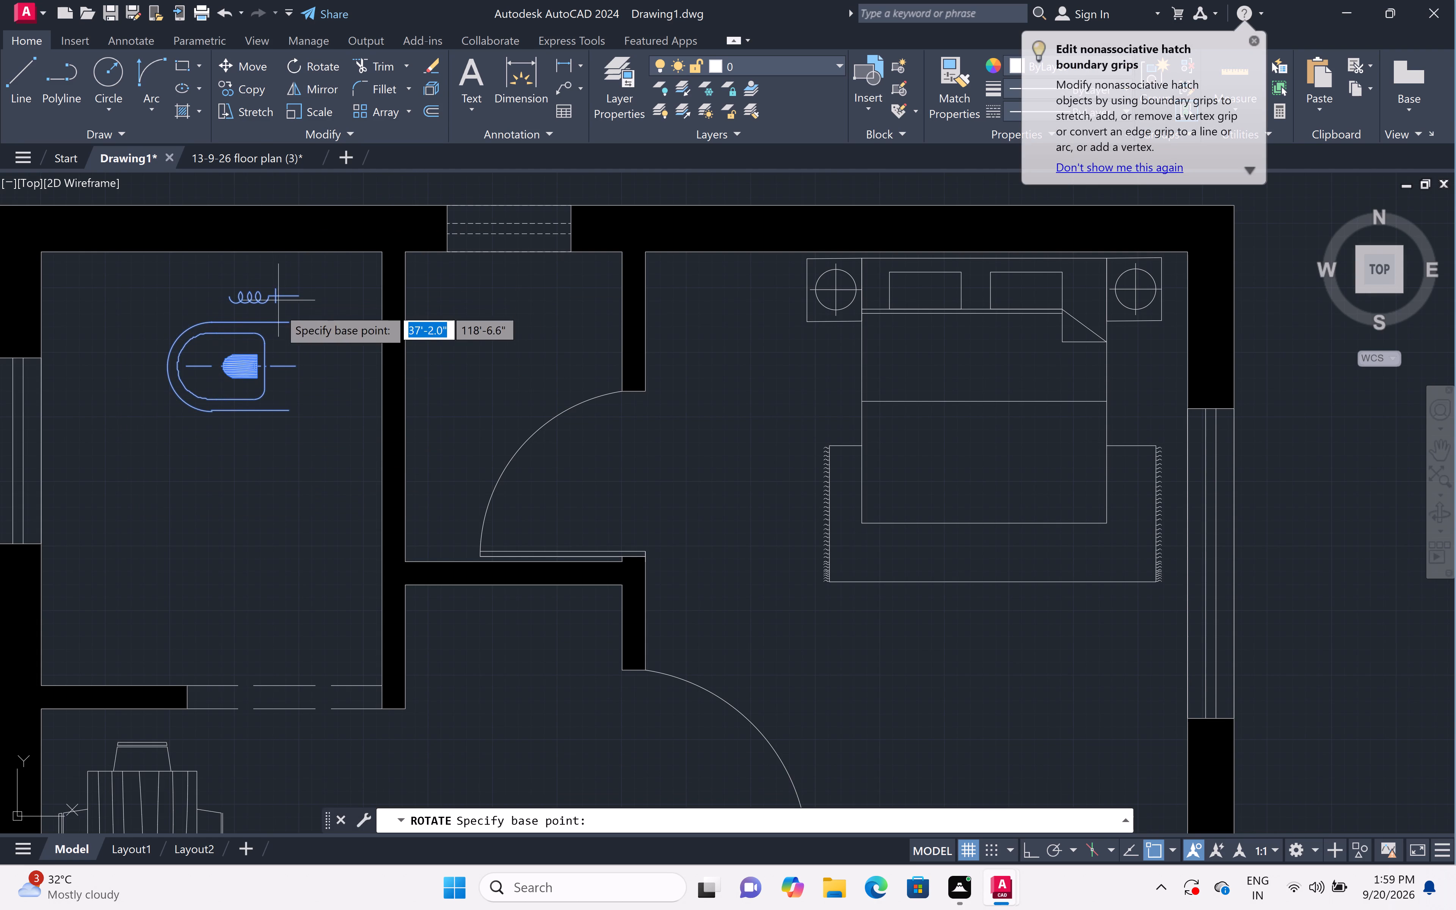
left_click(276, 366)
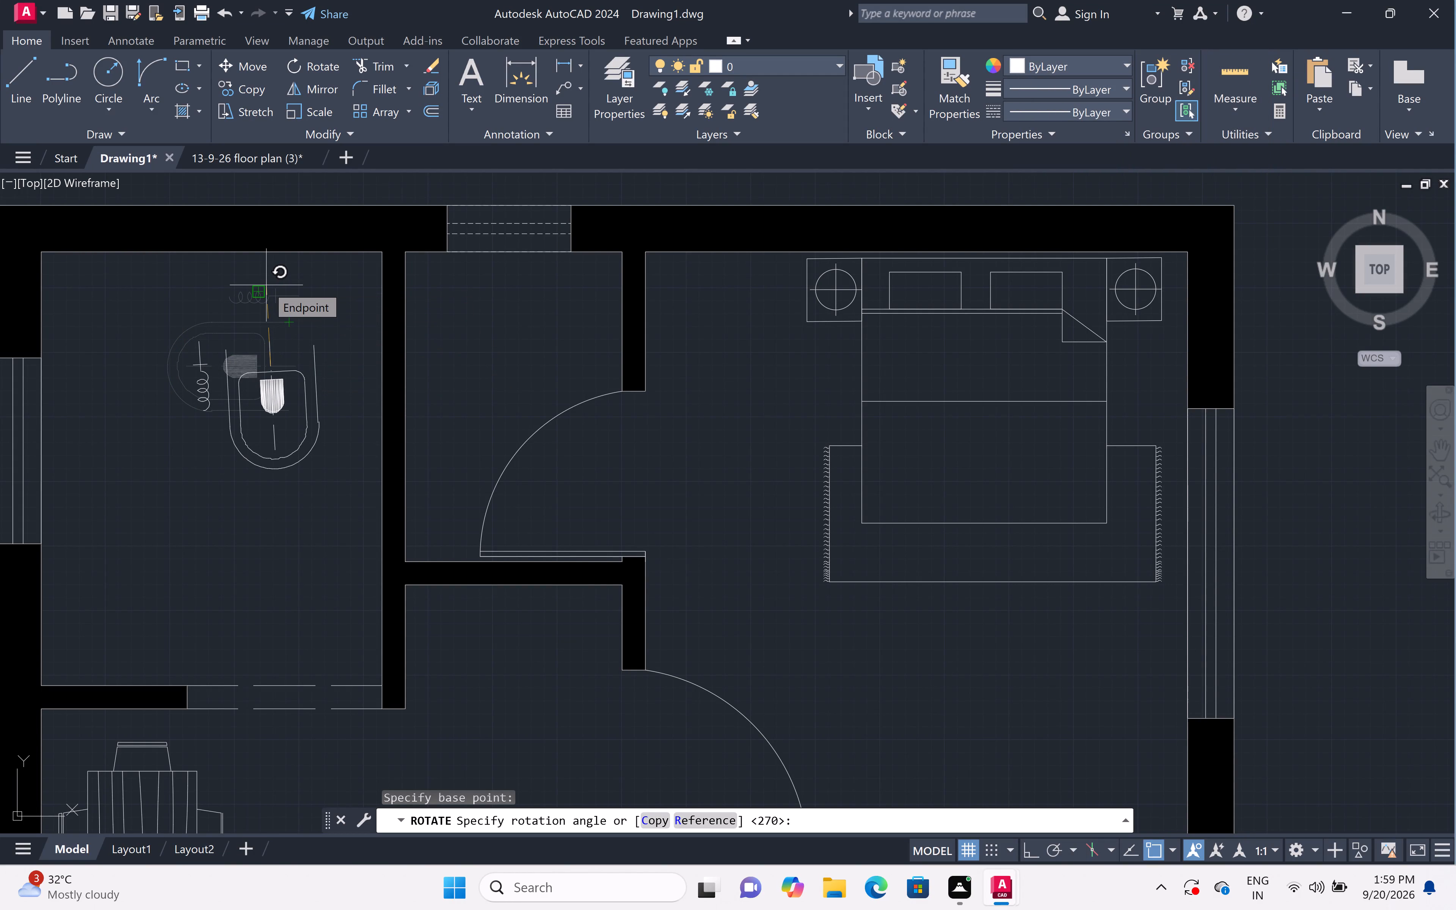
key("F8")
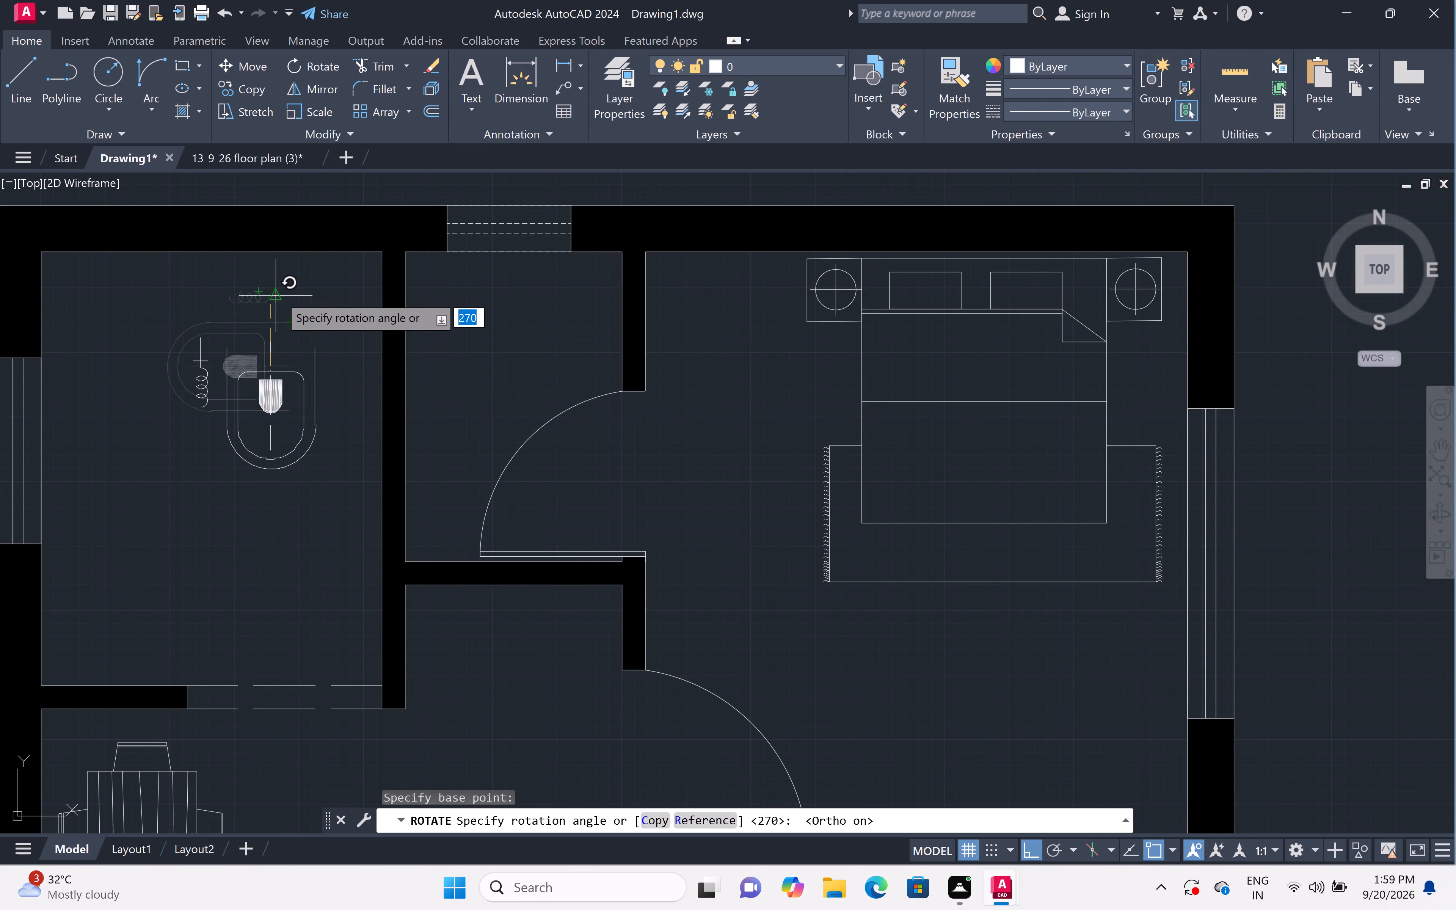
left_click(271, 275)
Move the rotated toilet and hose from the upper-left room into the upper bathroom, backing onto the wall below its window.
double_click(349, 301)
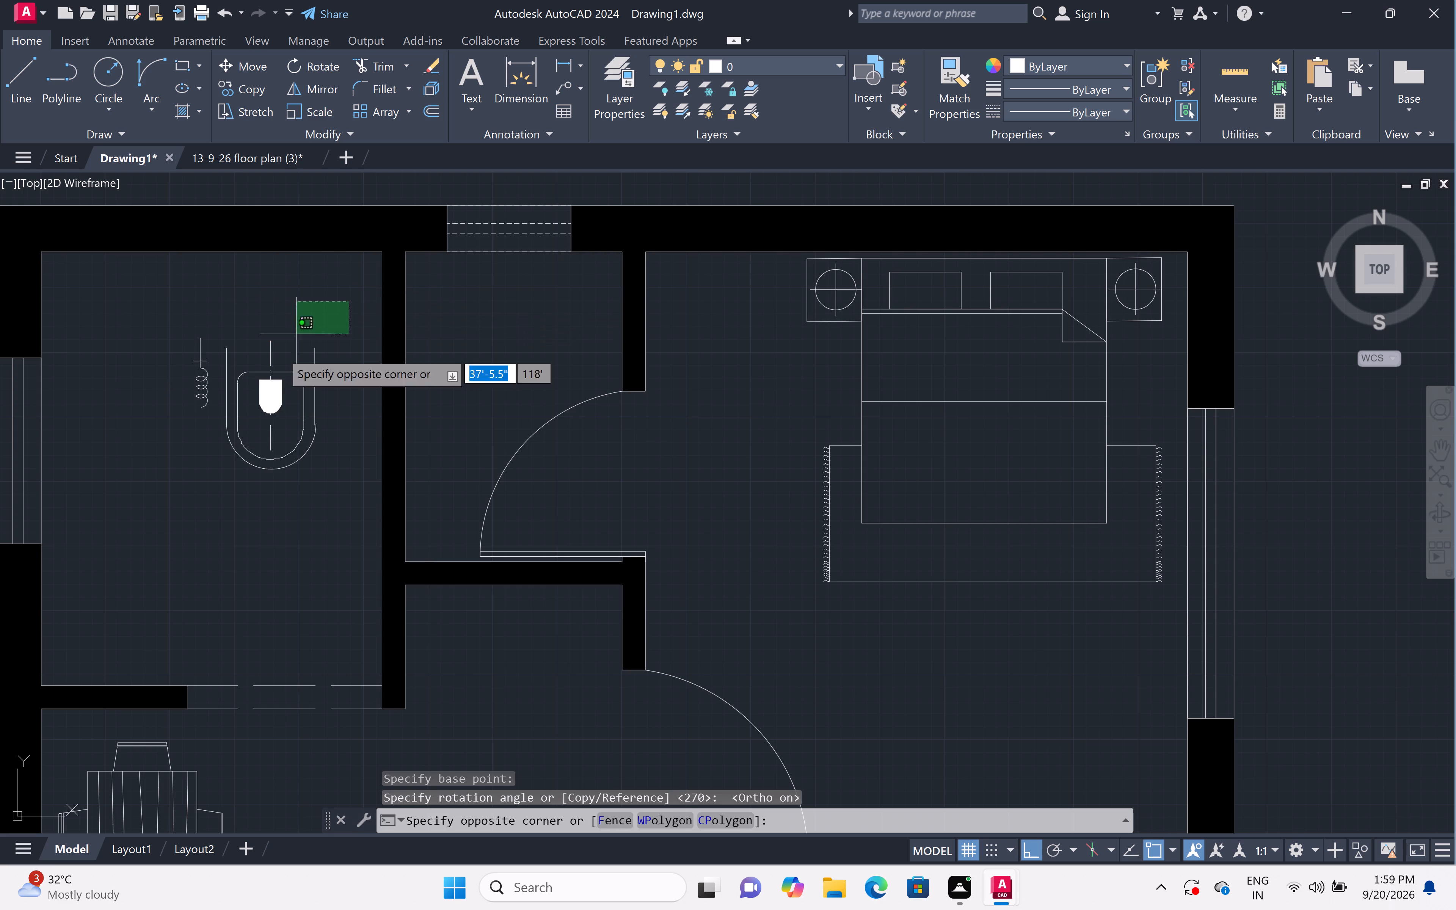
left_click(130, 507)
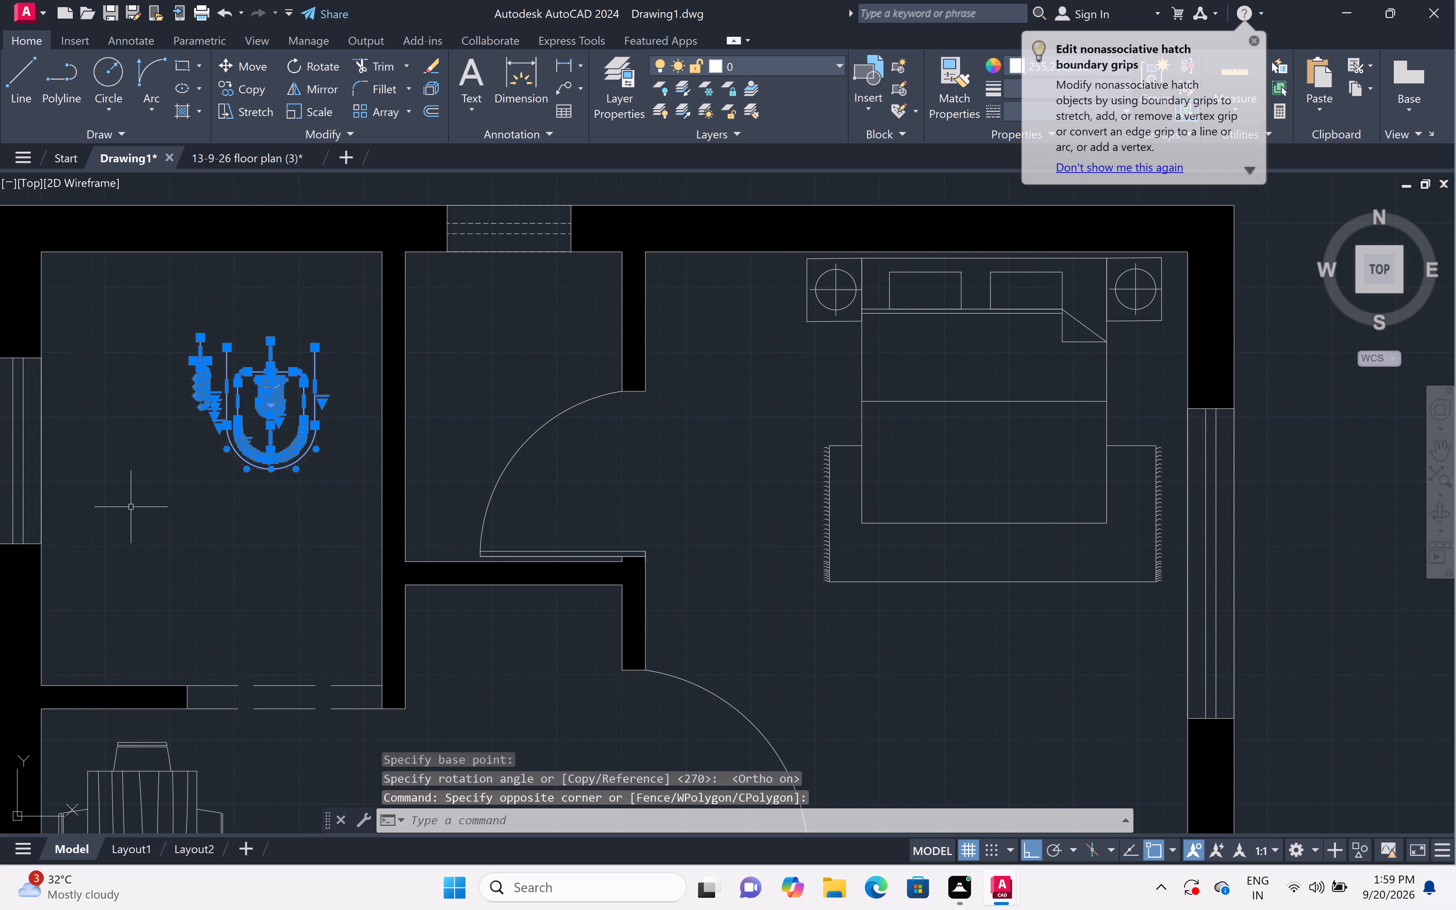
type("m")
key("space")
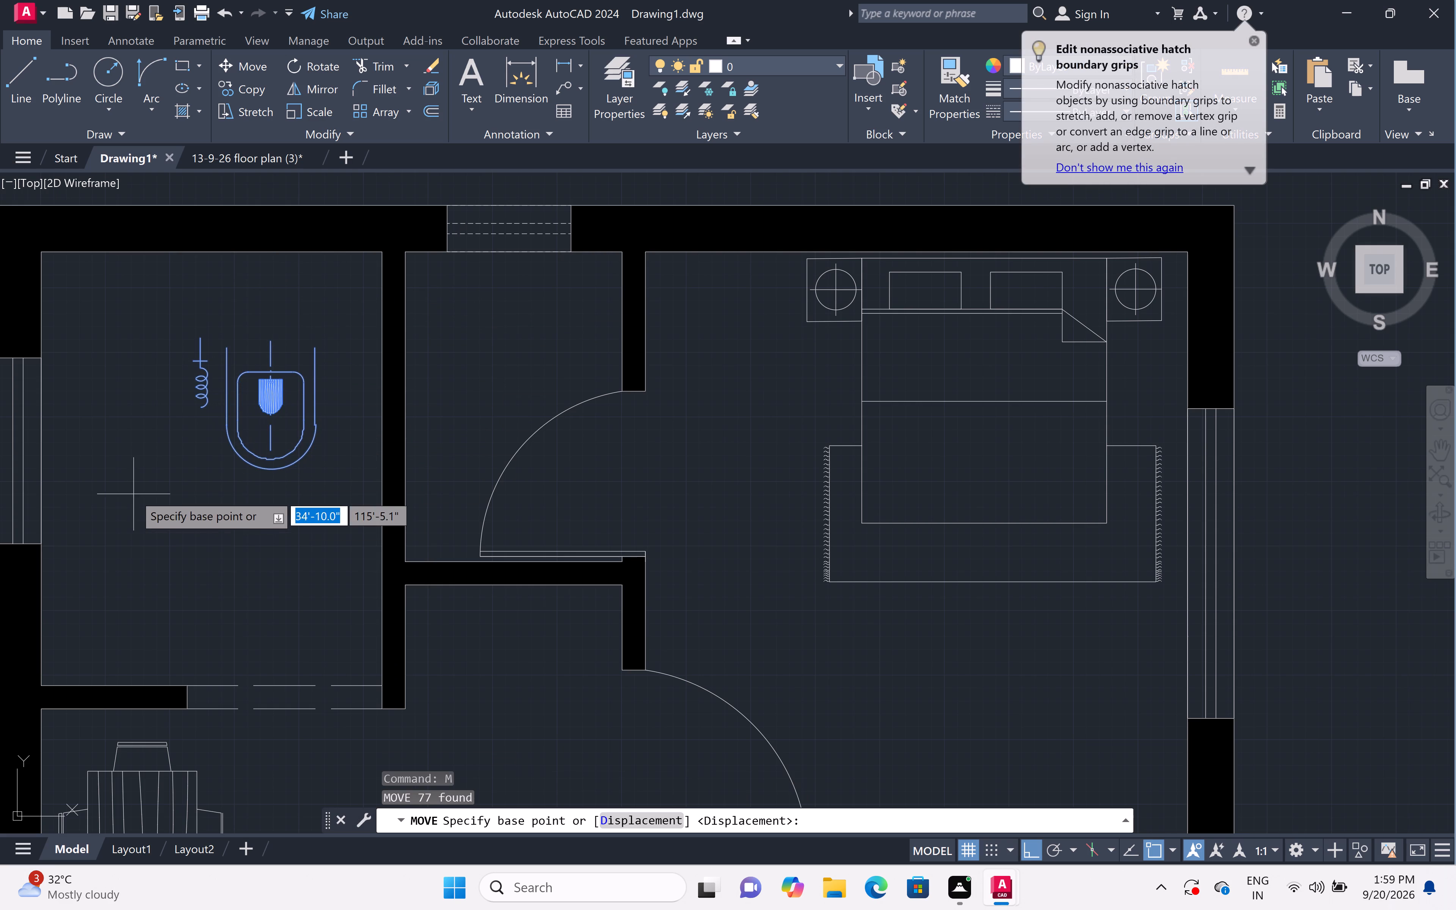
left_click(265, 346)
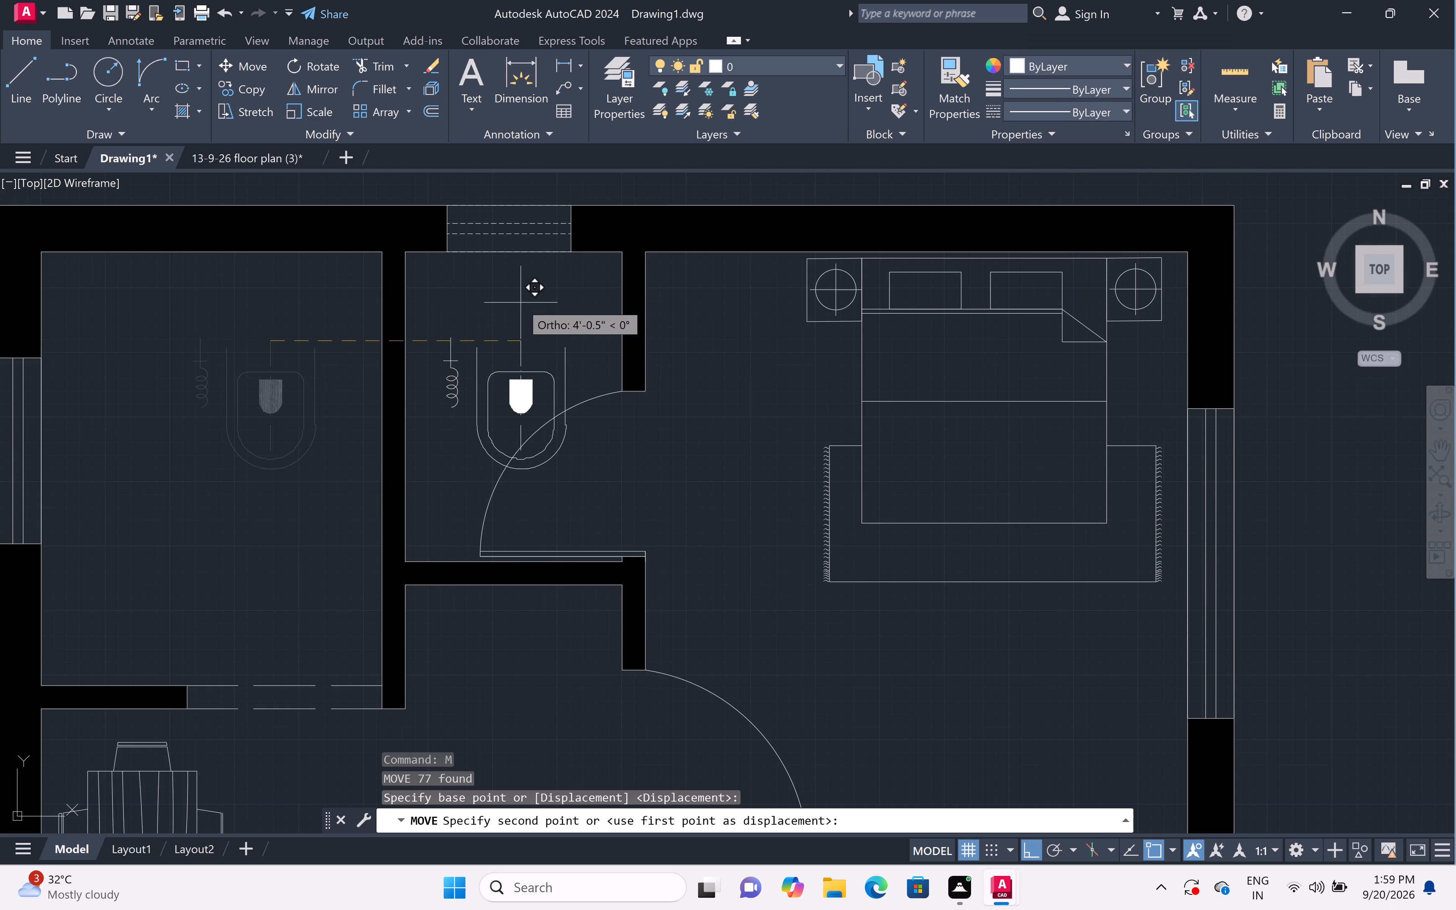
key("F8")
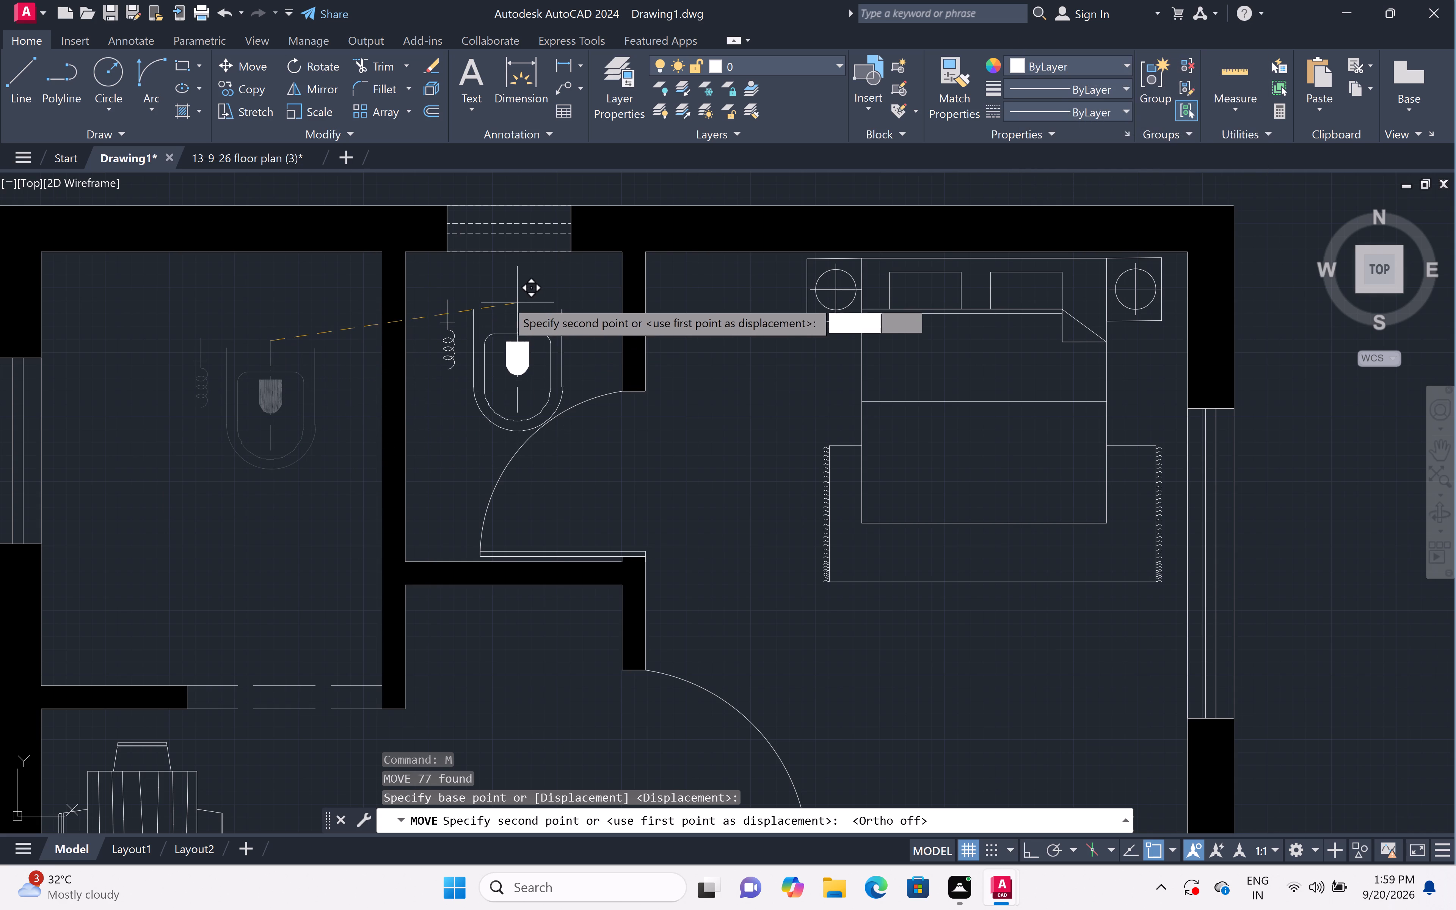
scroll(521, 275, "up", 2)
middle_click_drag(521, 275, 520, 277)
scroll(521, 275, "up", 1)
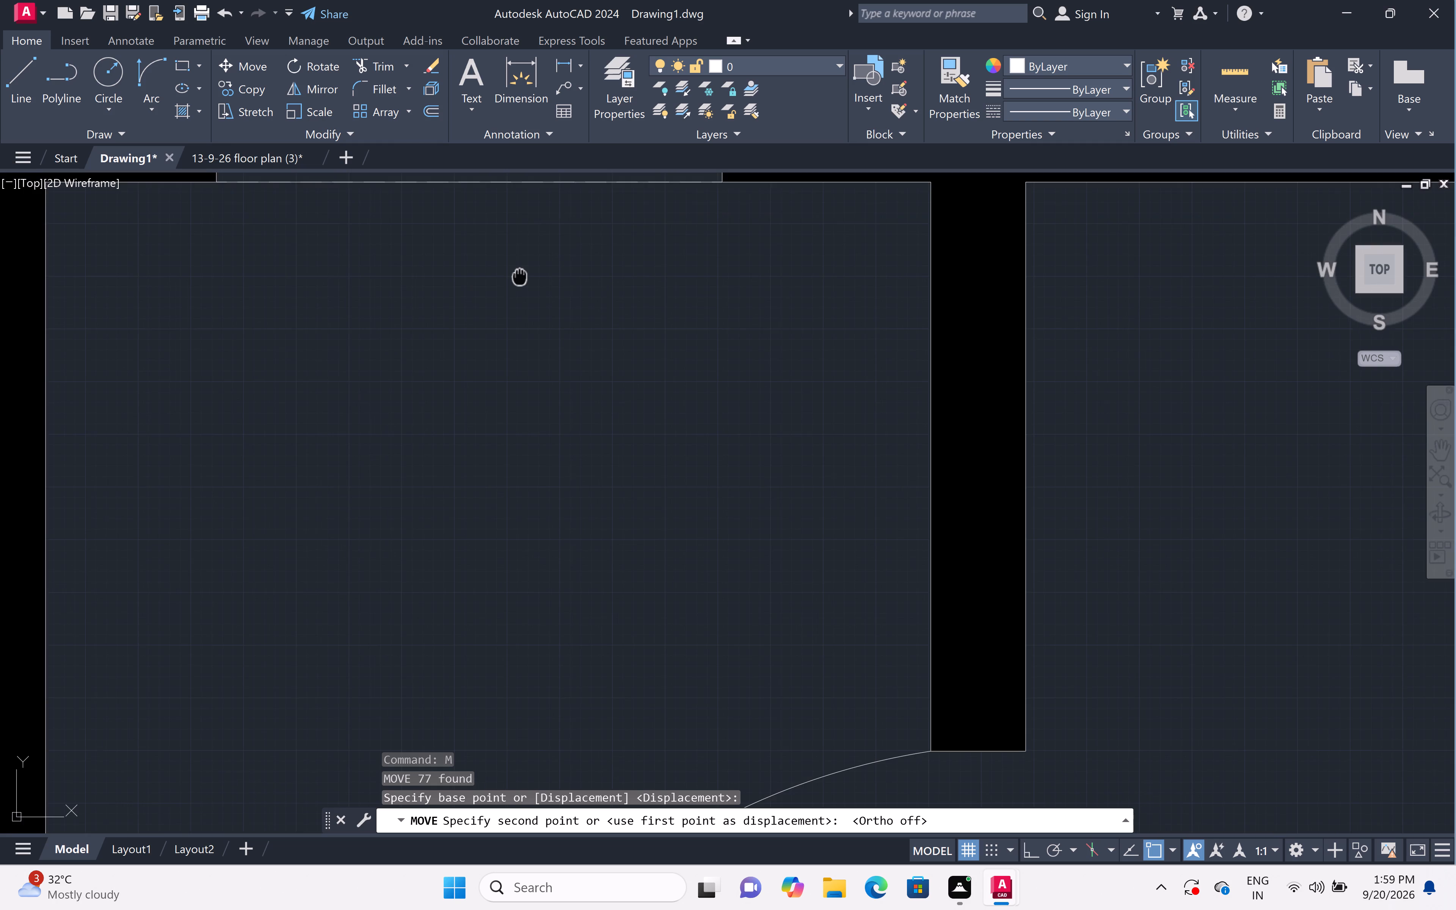
middle_click_drag(520, 277, 508, 342)
scroll(502, 318, "down", 1)
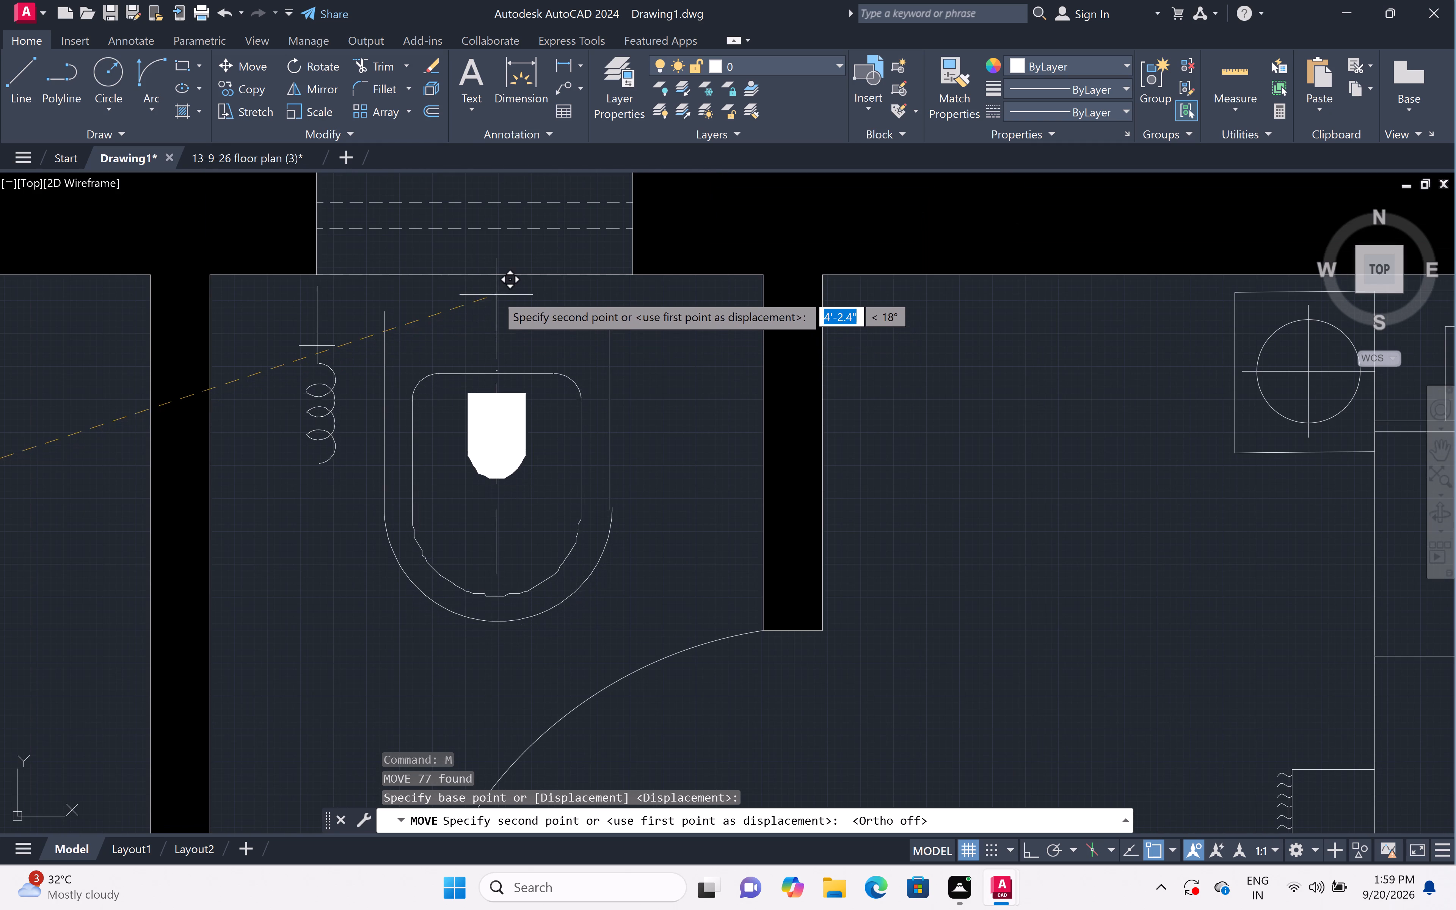
scroll(495, 292, "up", 2)
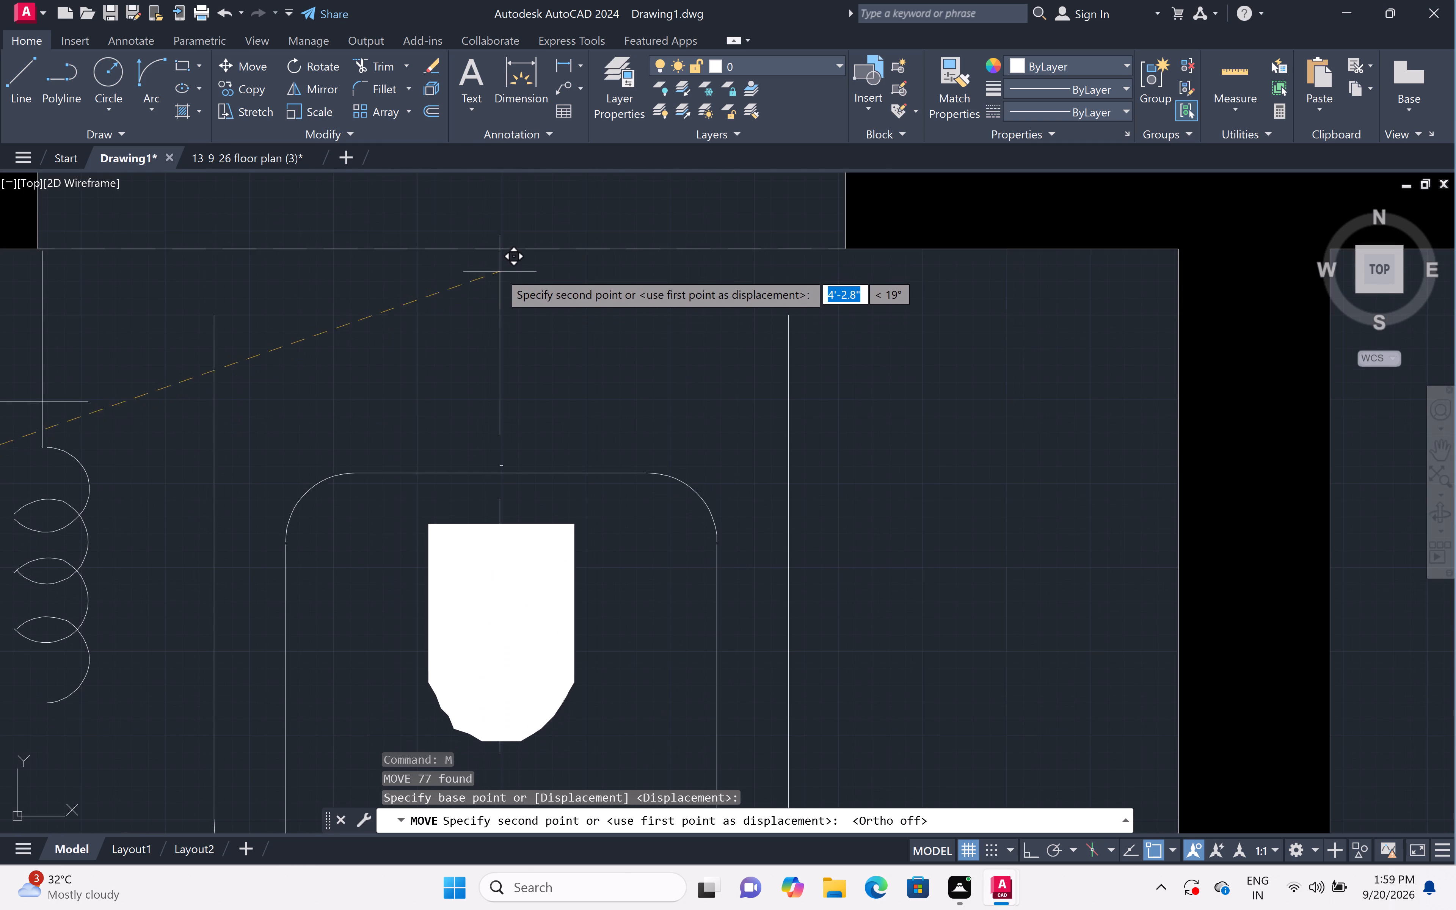
left_click(500, 279)
scroll(517, 275, "down", 5)
scroll(521, 337, "down", 1)
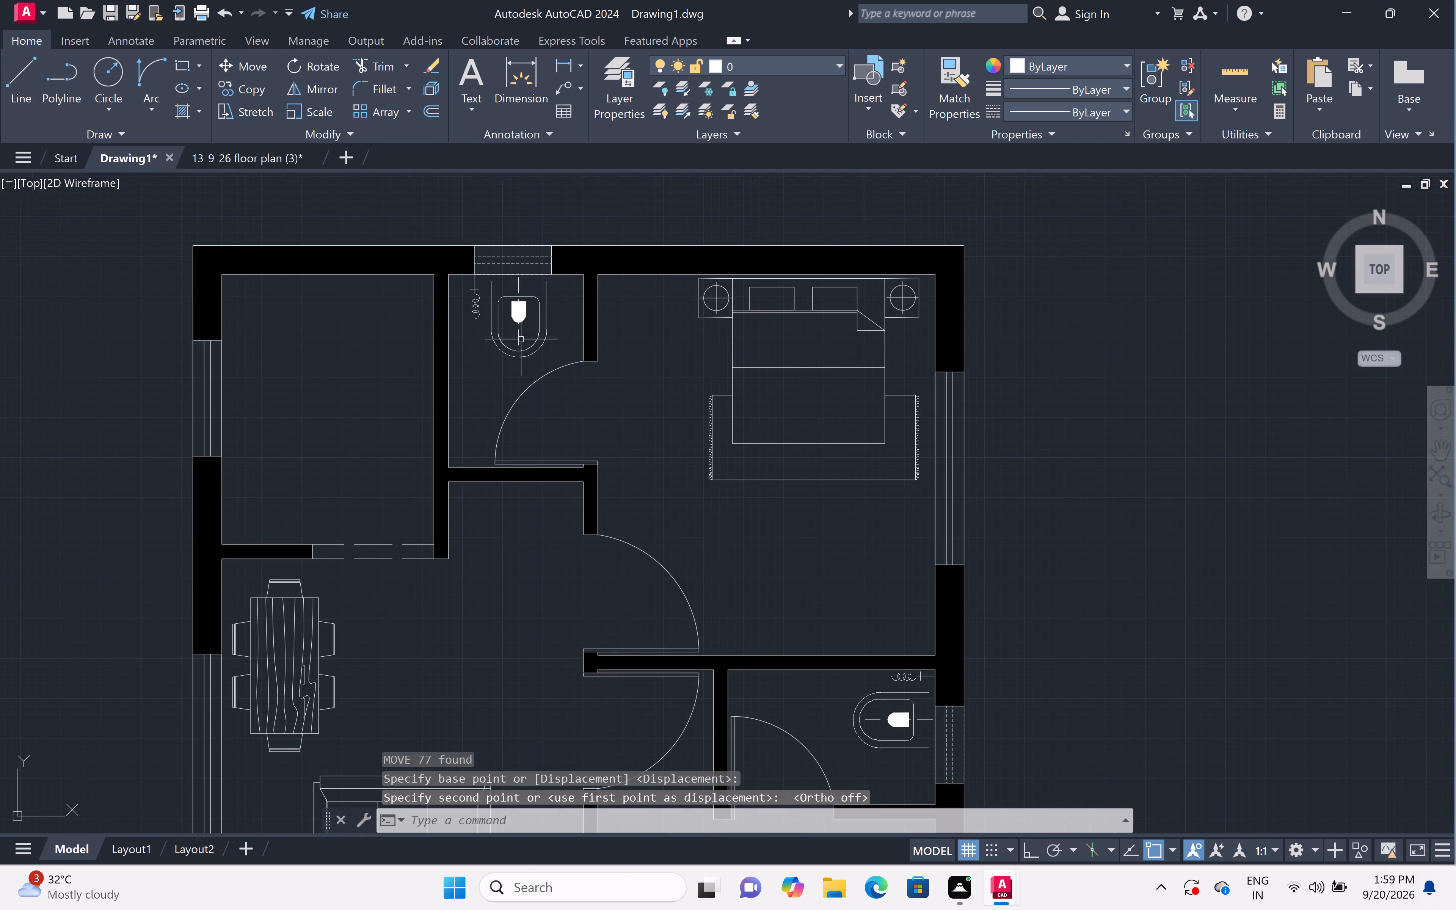
Draw an L-shaped counter line in the upper-left room, straight up from its lower wall, then across to its right wall.
scroll(313, 346, "down", 2)
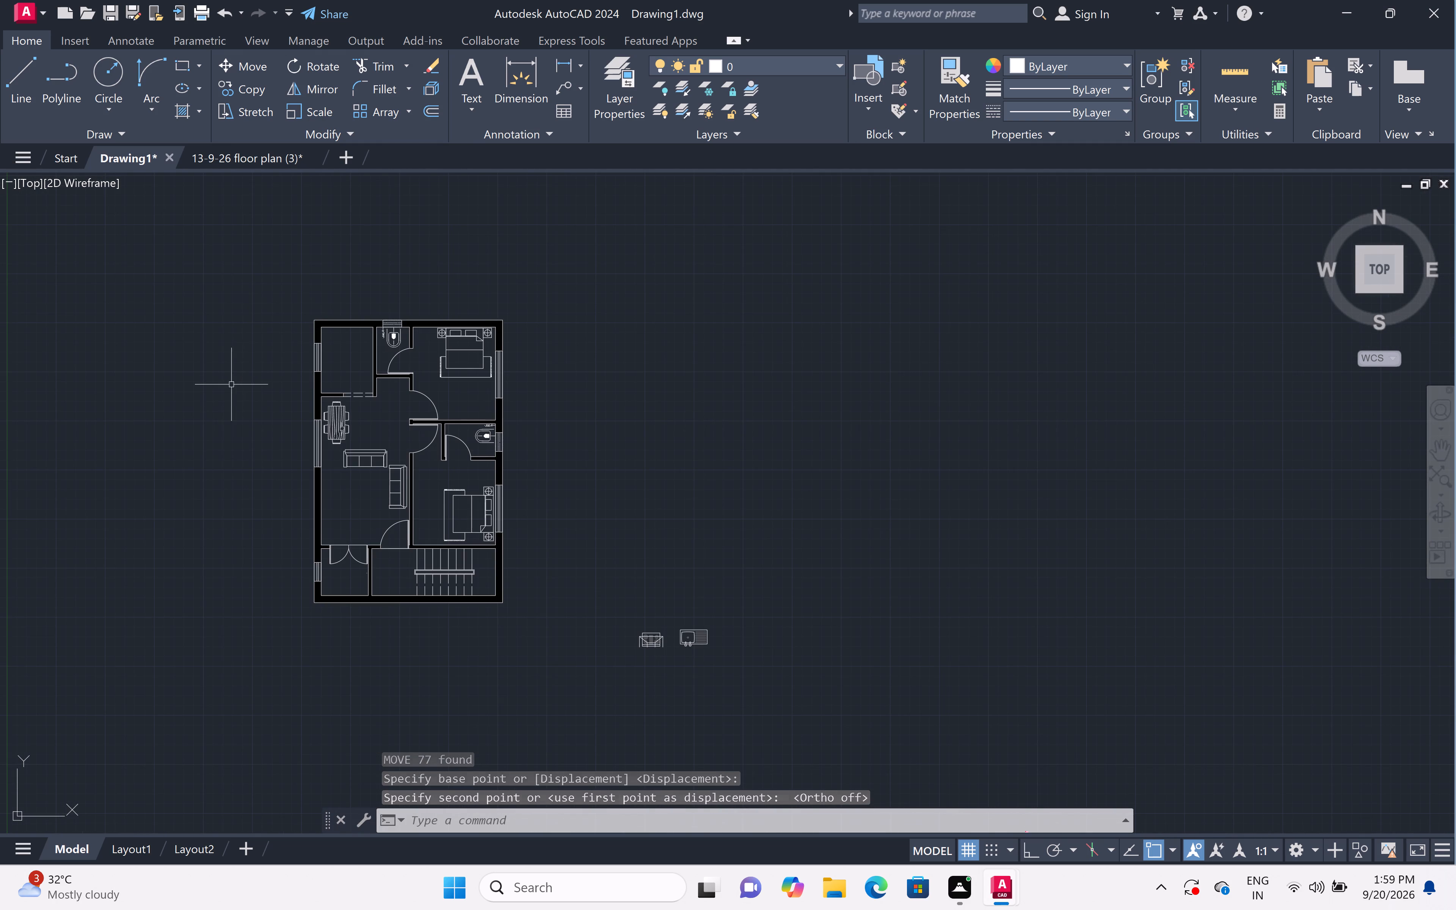
scroll(236, 441, "up", 2)
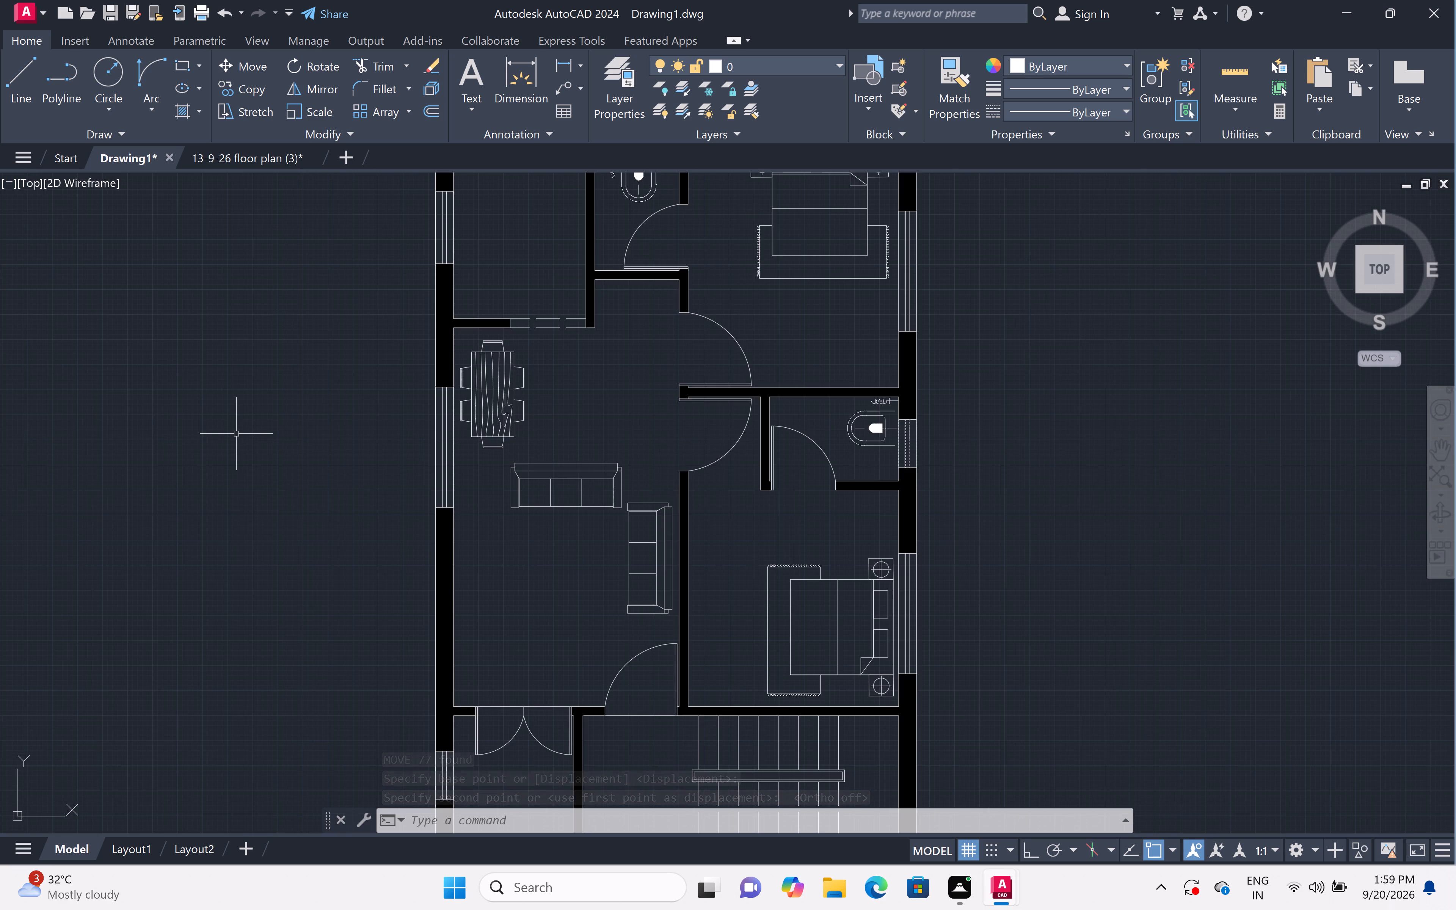
scroll(266, 405, "down", 1)
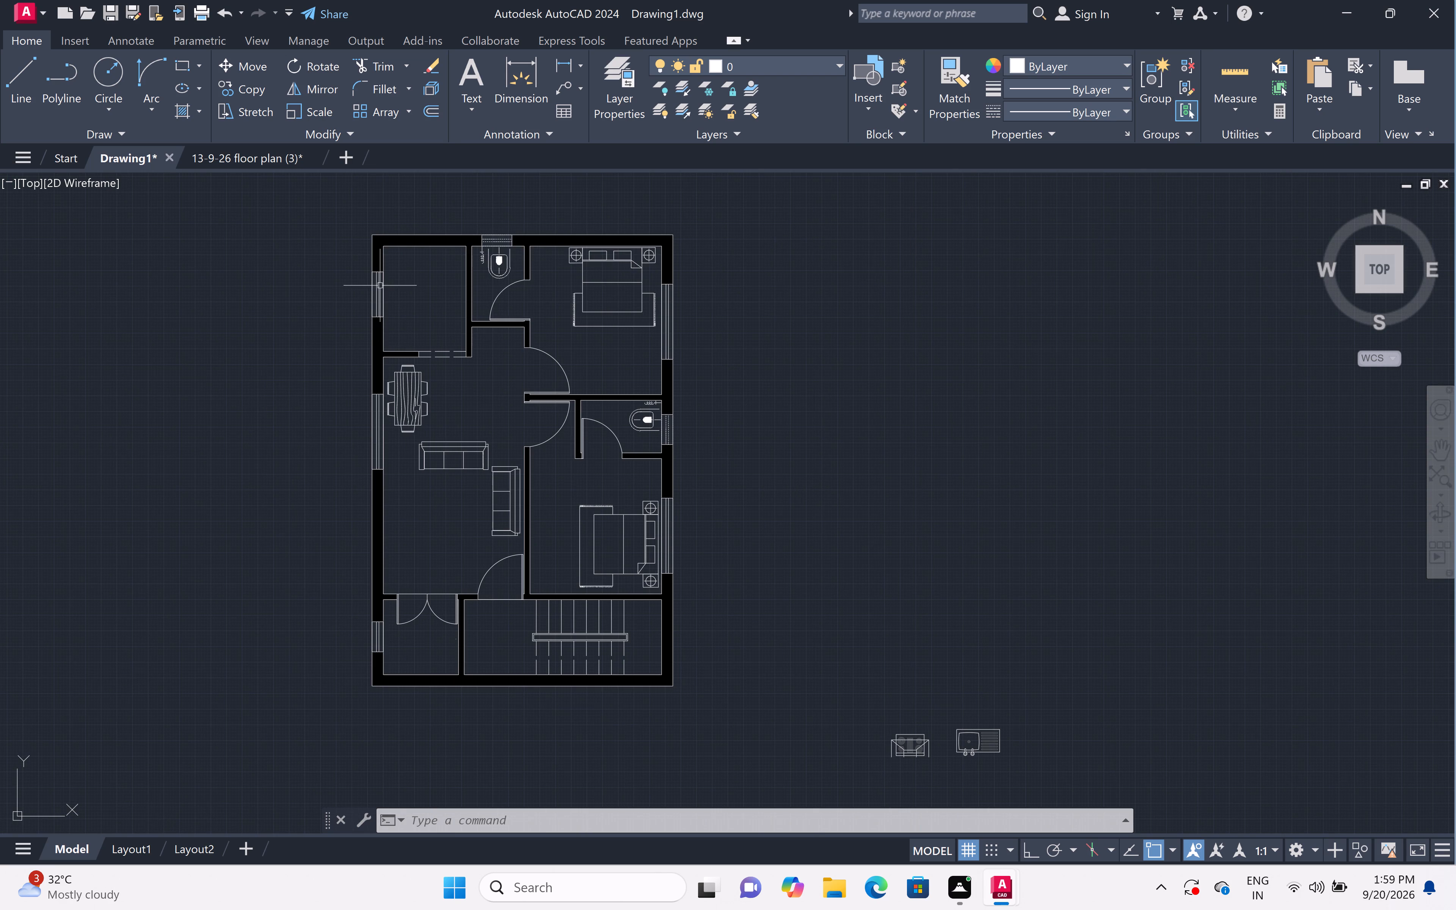
scroll(396, 270, "up", 2)
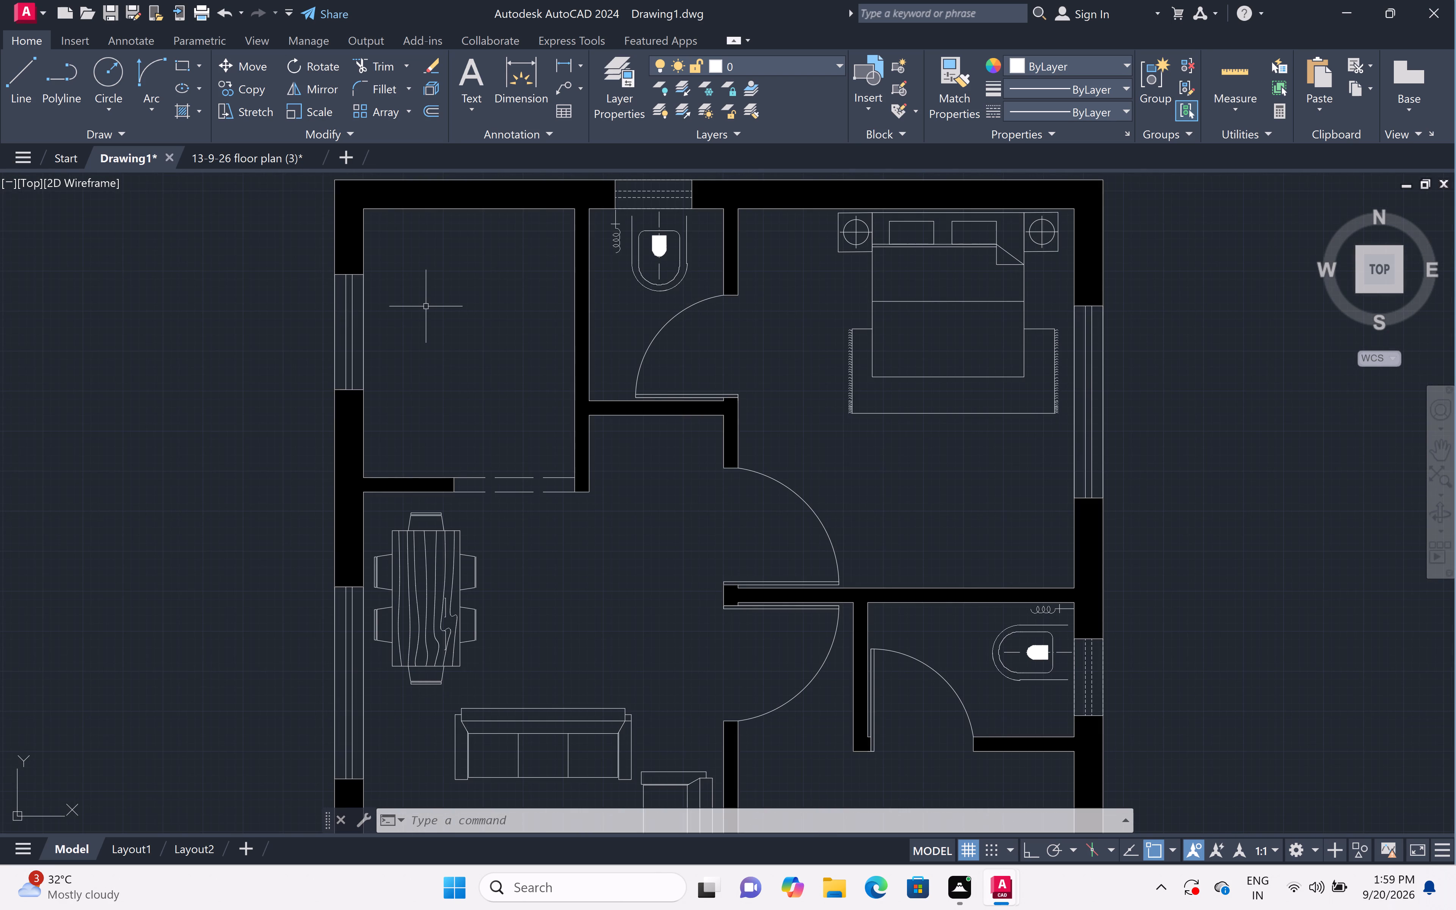
type("l")
key("space")
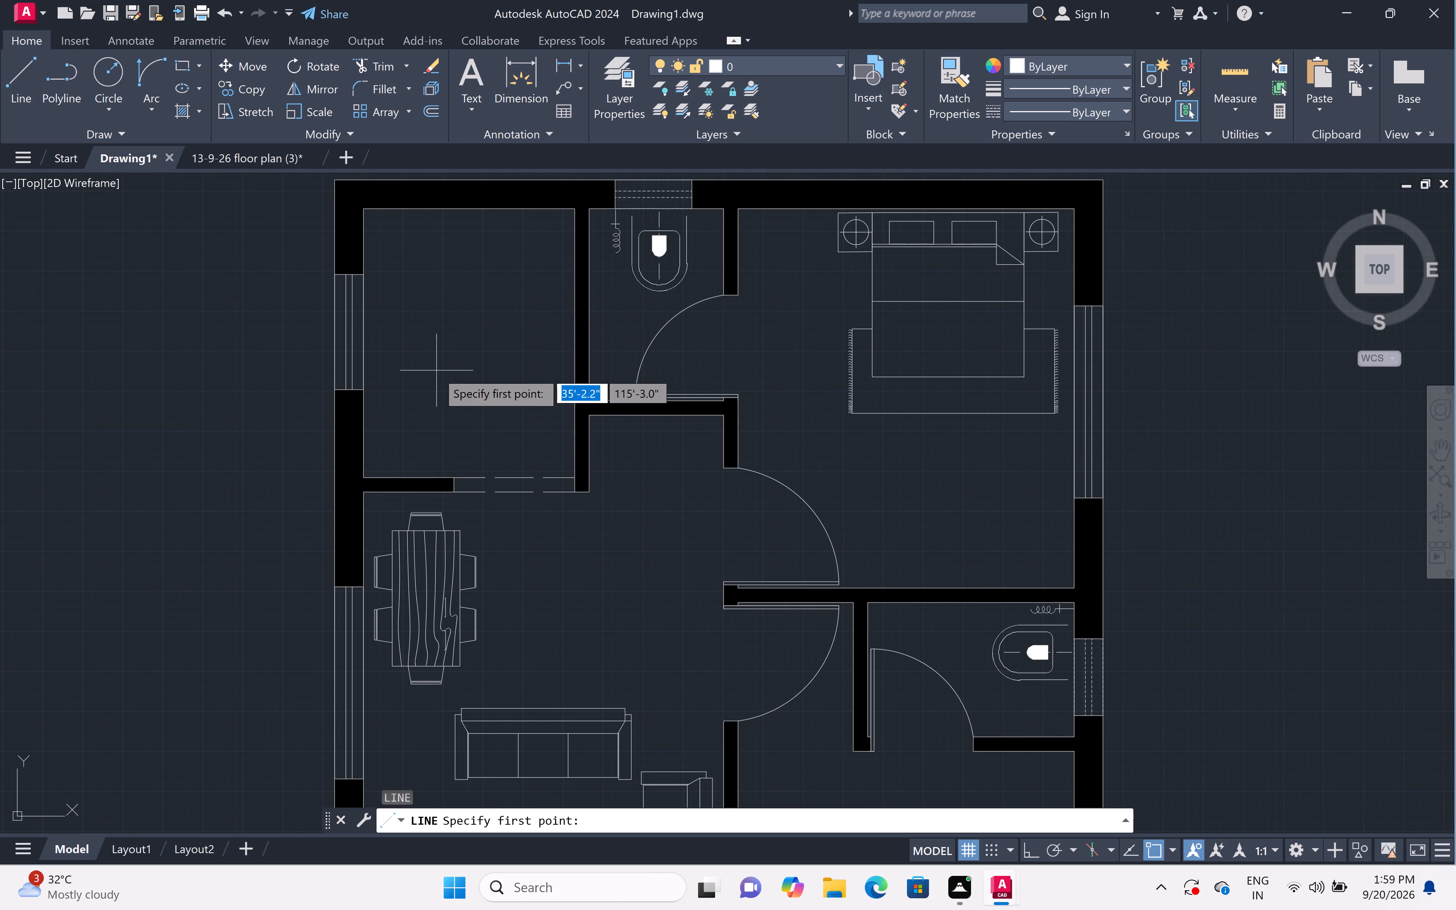
left_click(438, 475)
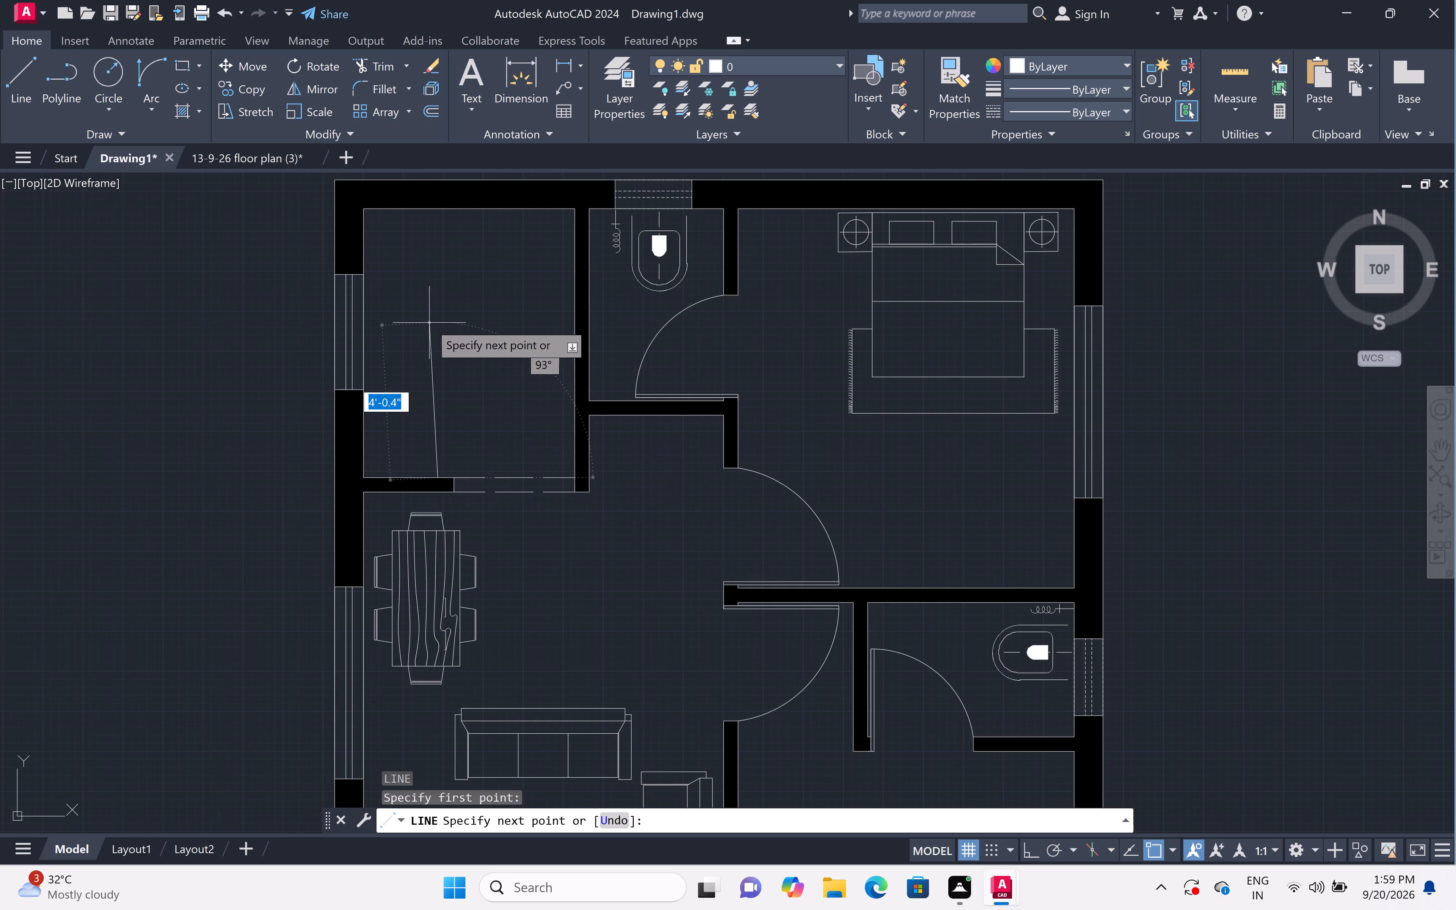
key("F8")
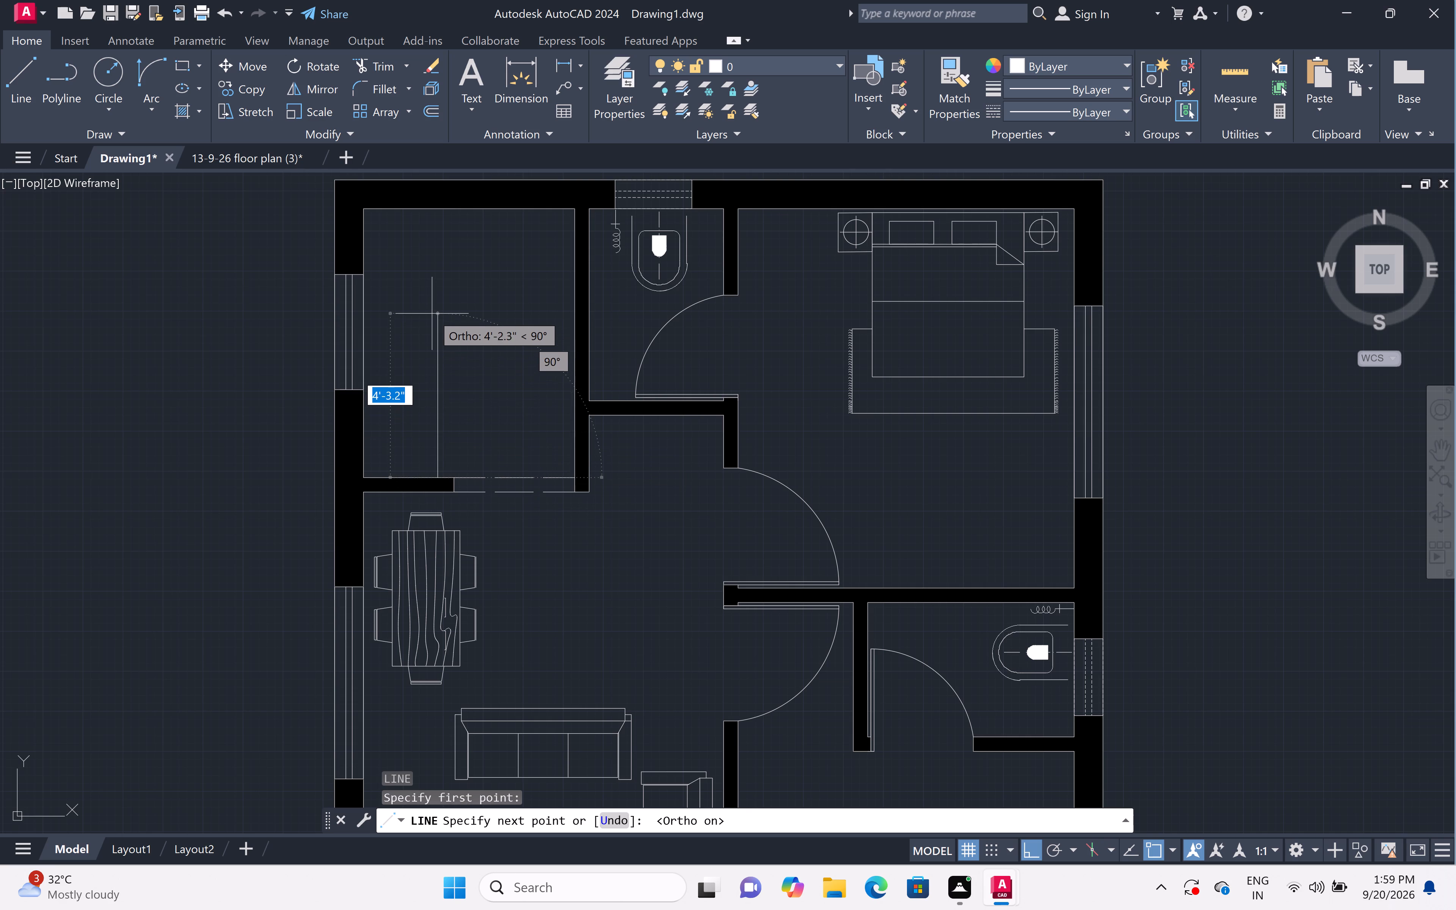
left_click(434, 267)
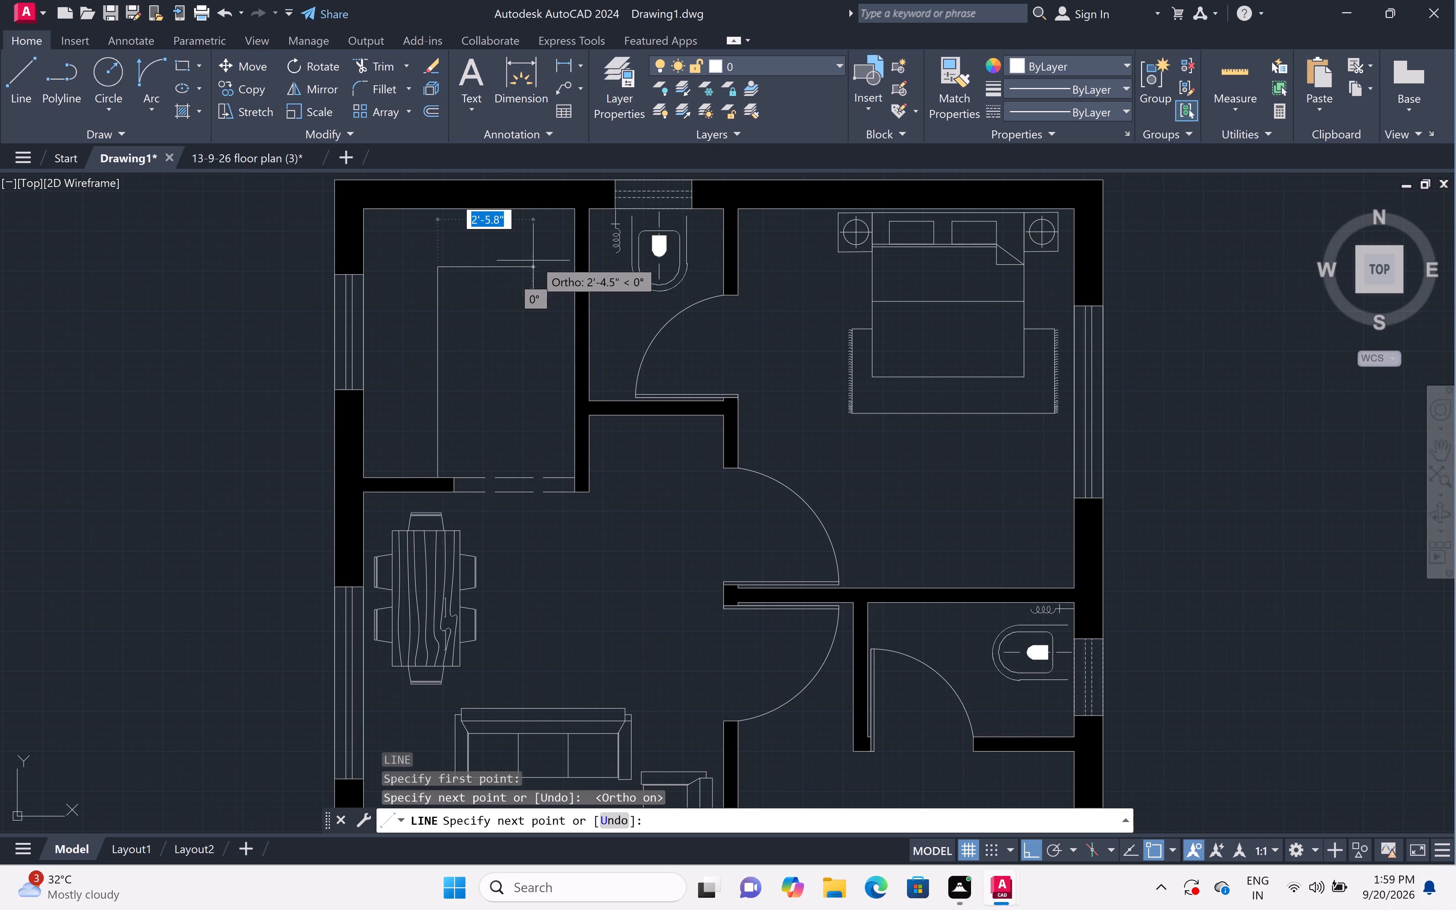
left_click(571, 267)
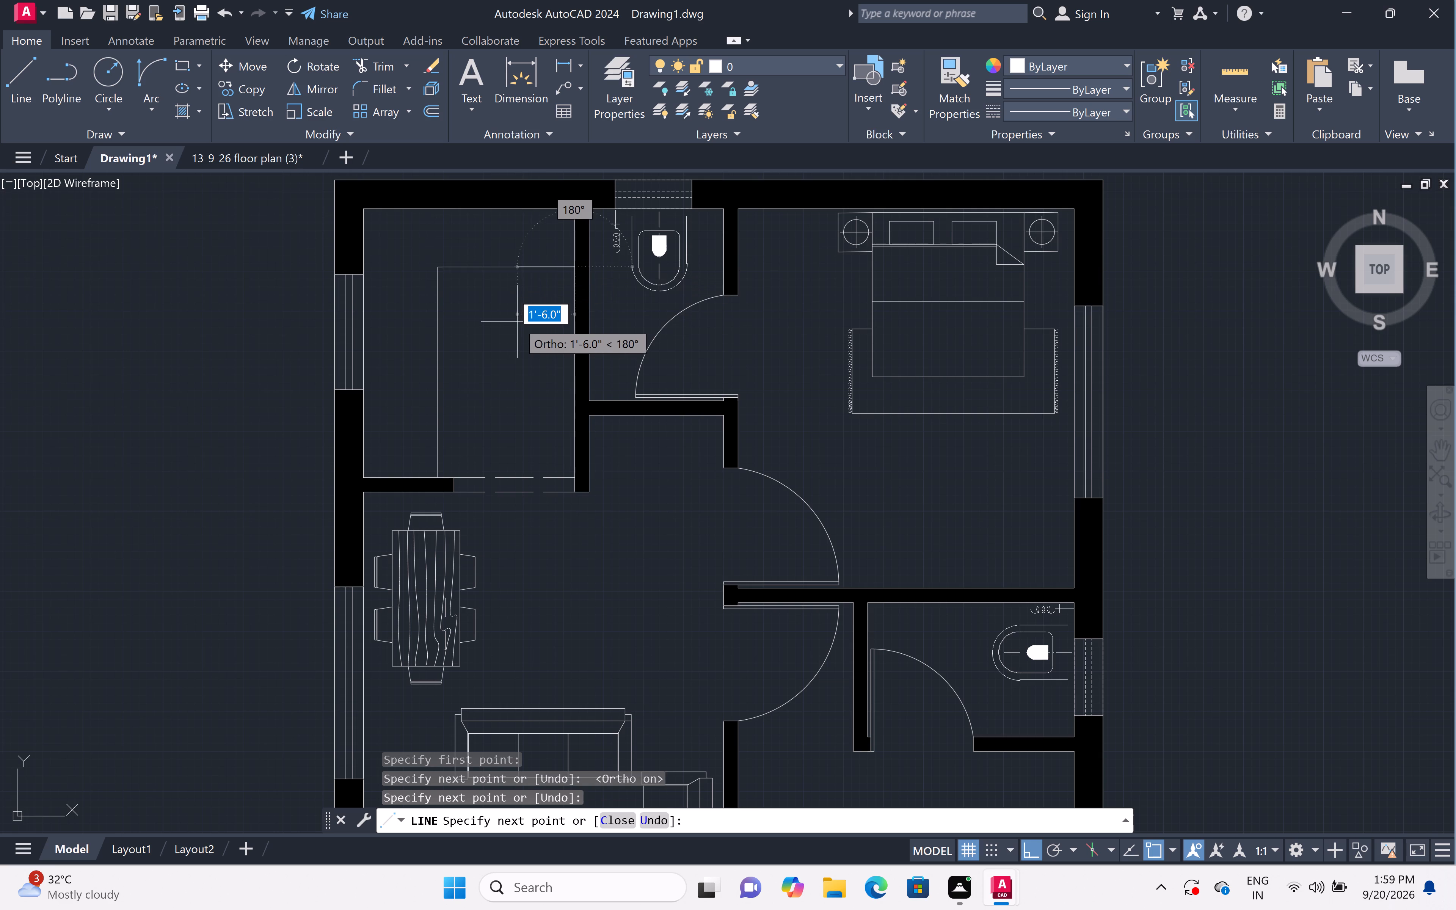
key("Escape")
Rotate the kitchen sink lying outside the plan by 180°, so its taps point up the plan.
scroll(517, 320, "down", 2)
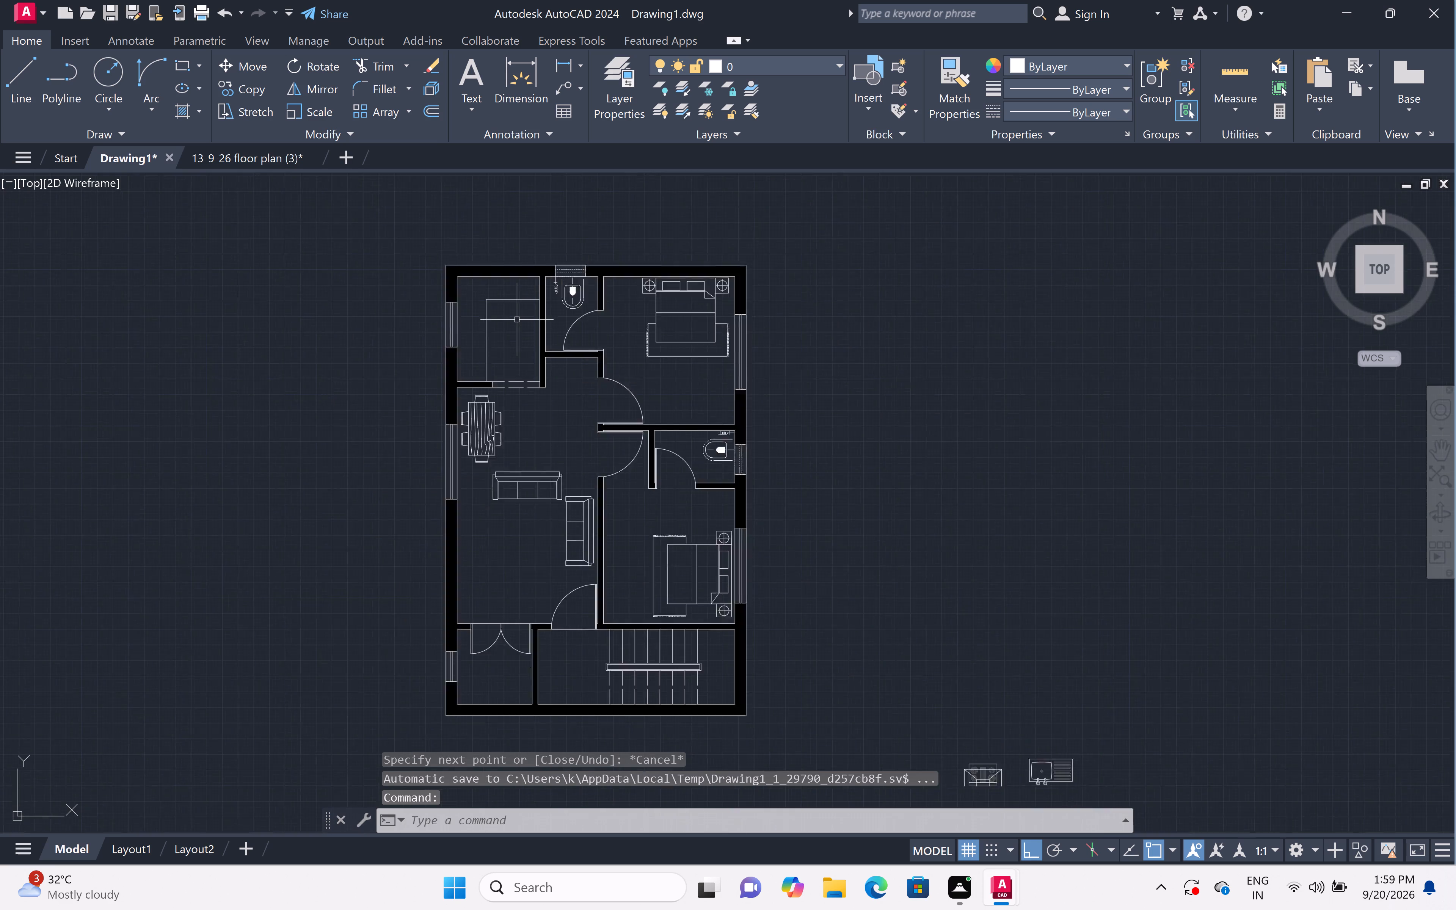
scroll(517, 320, "down", 1)
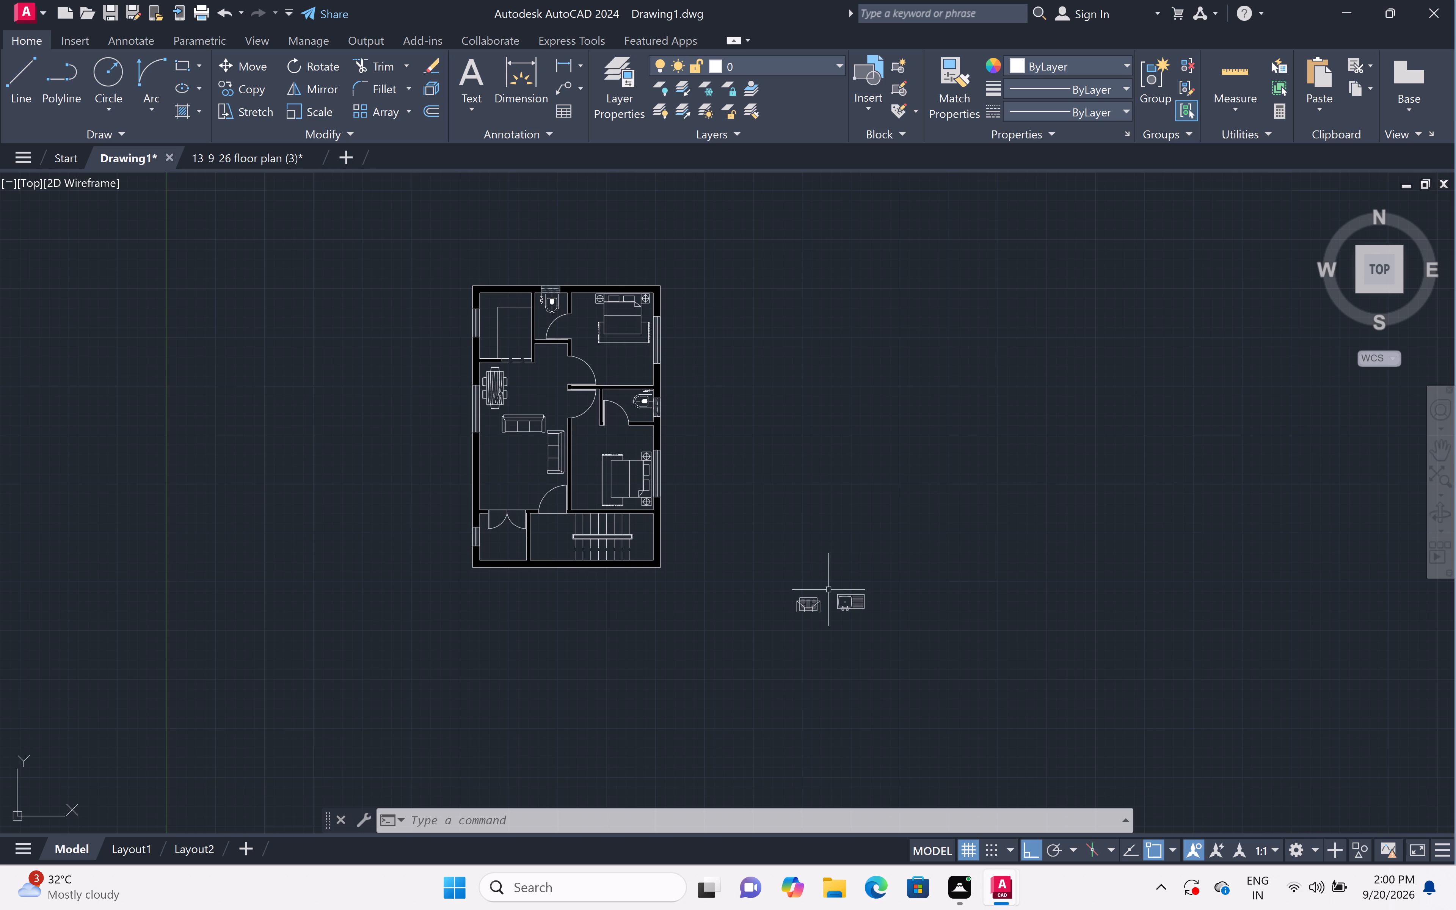
scroll(836, 591, "up", 2)
left_click(1009, 574)
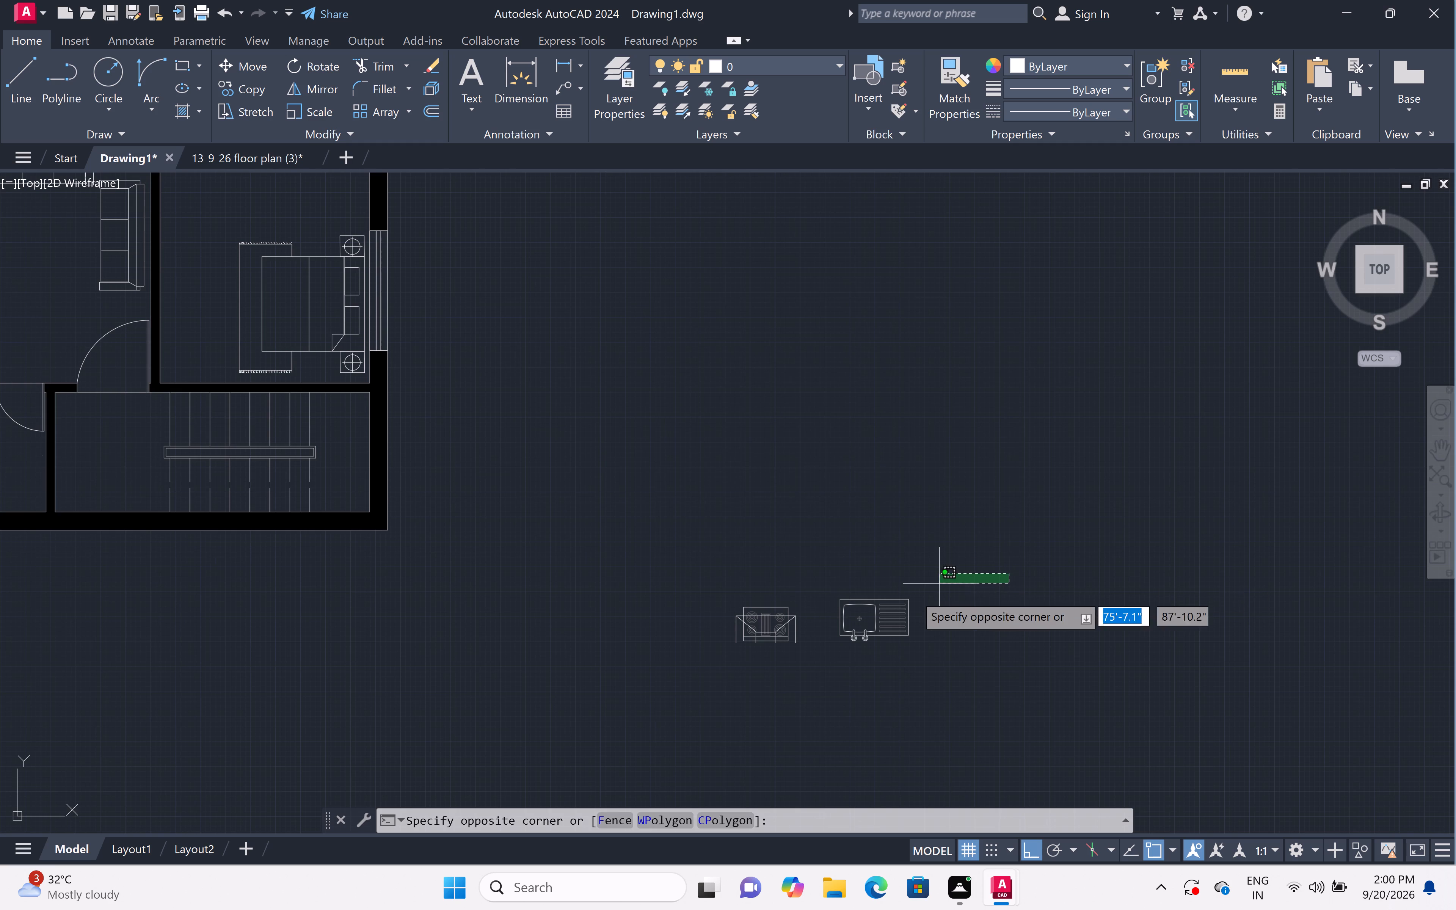
left_click(810, 672)
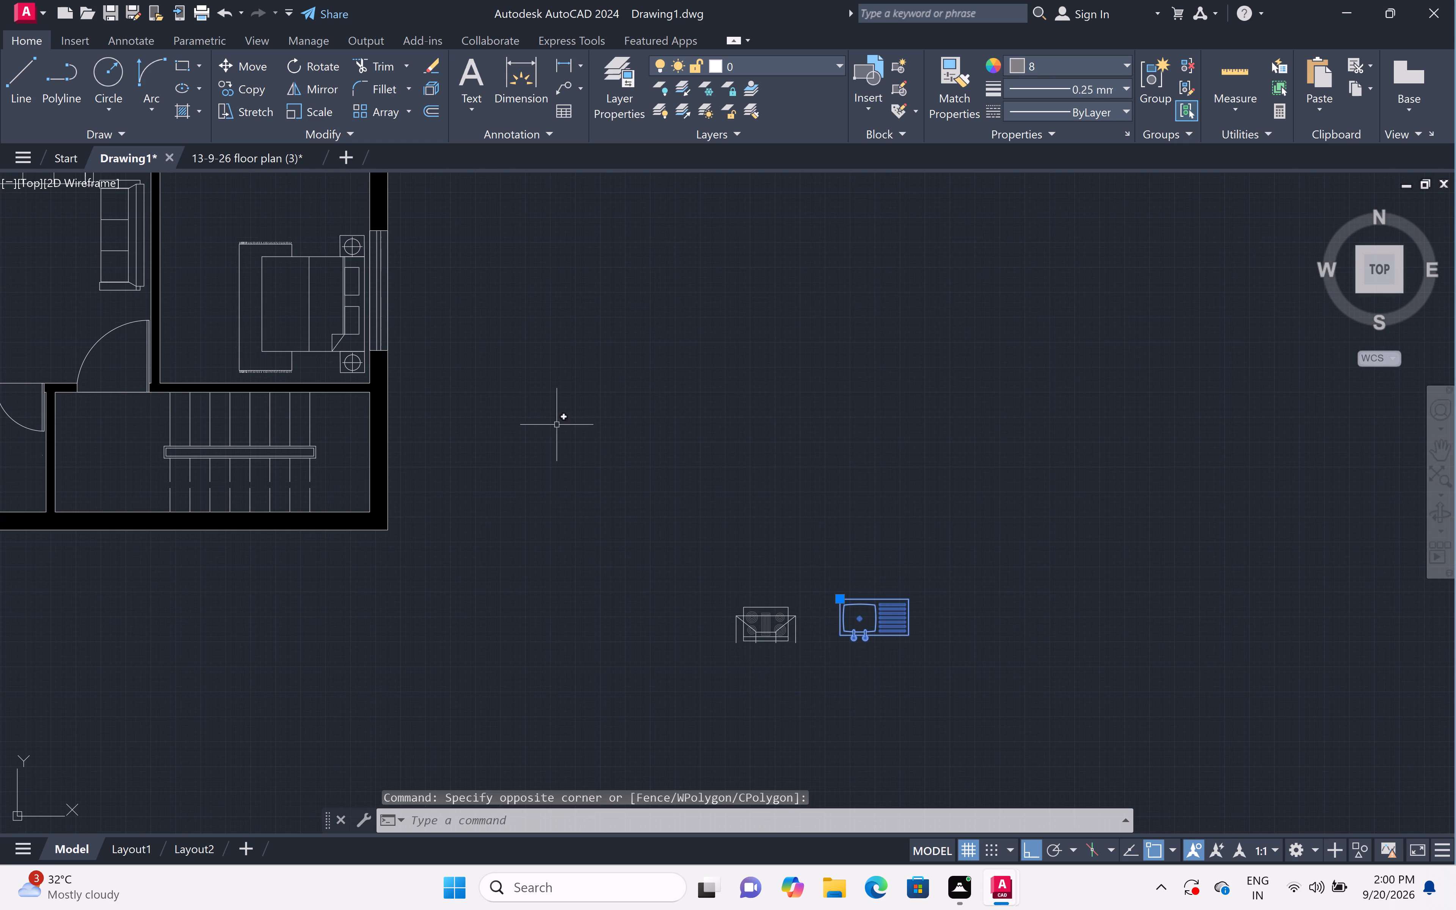
left_click(300, 66)
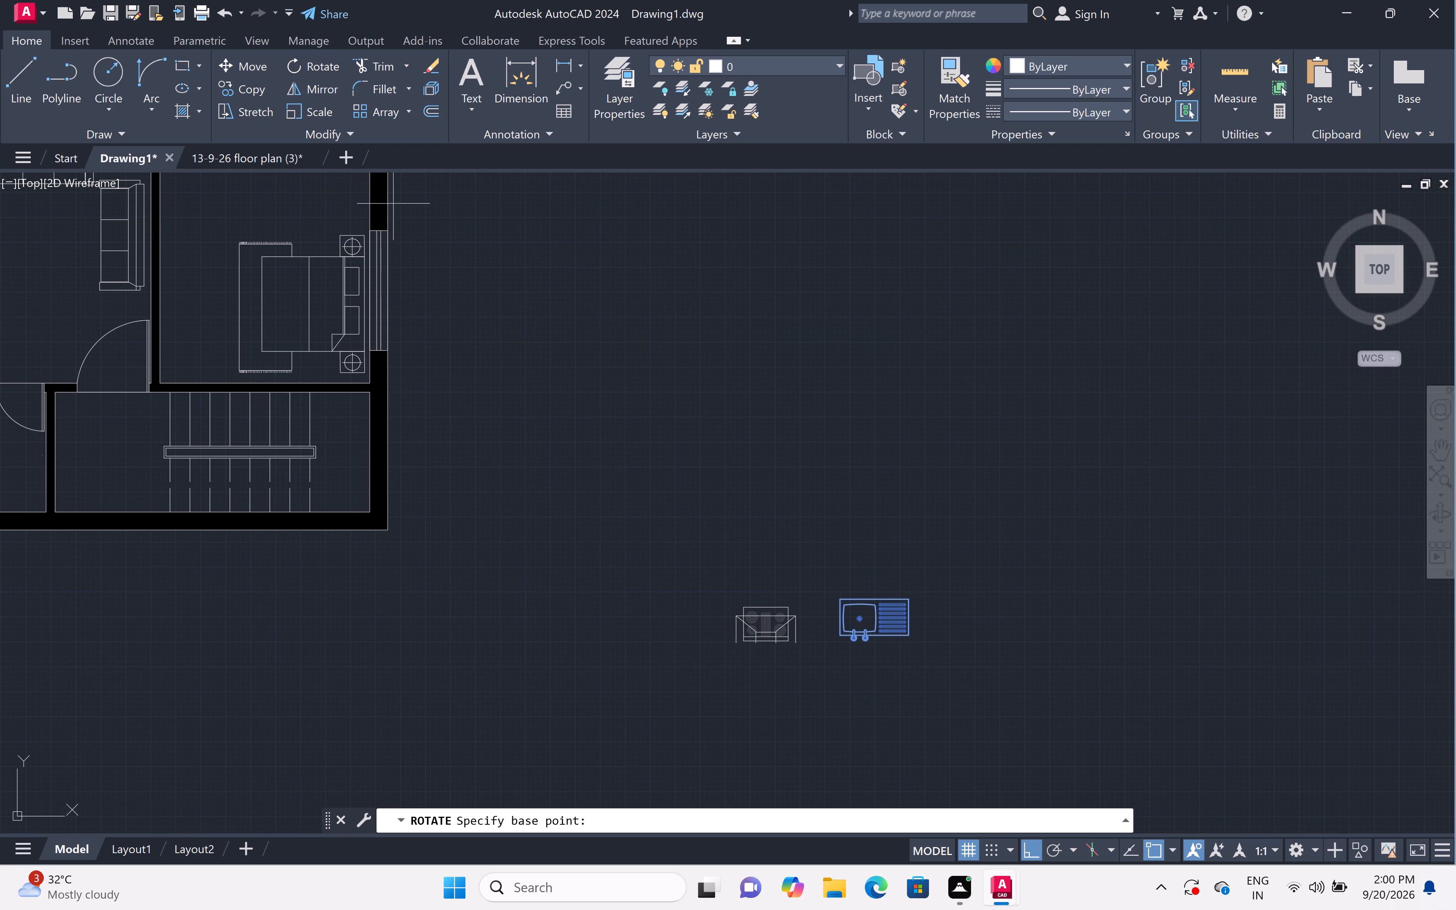
double_click(893, 615)
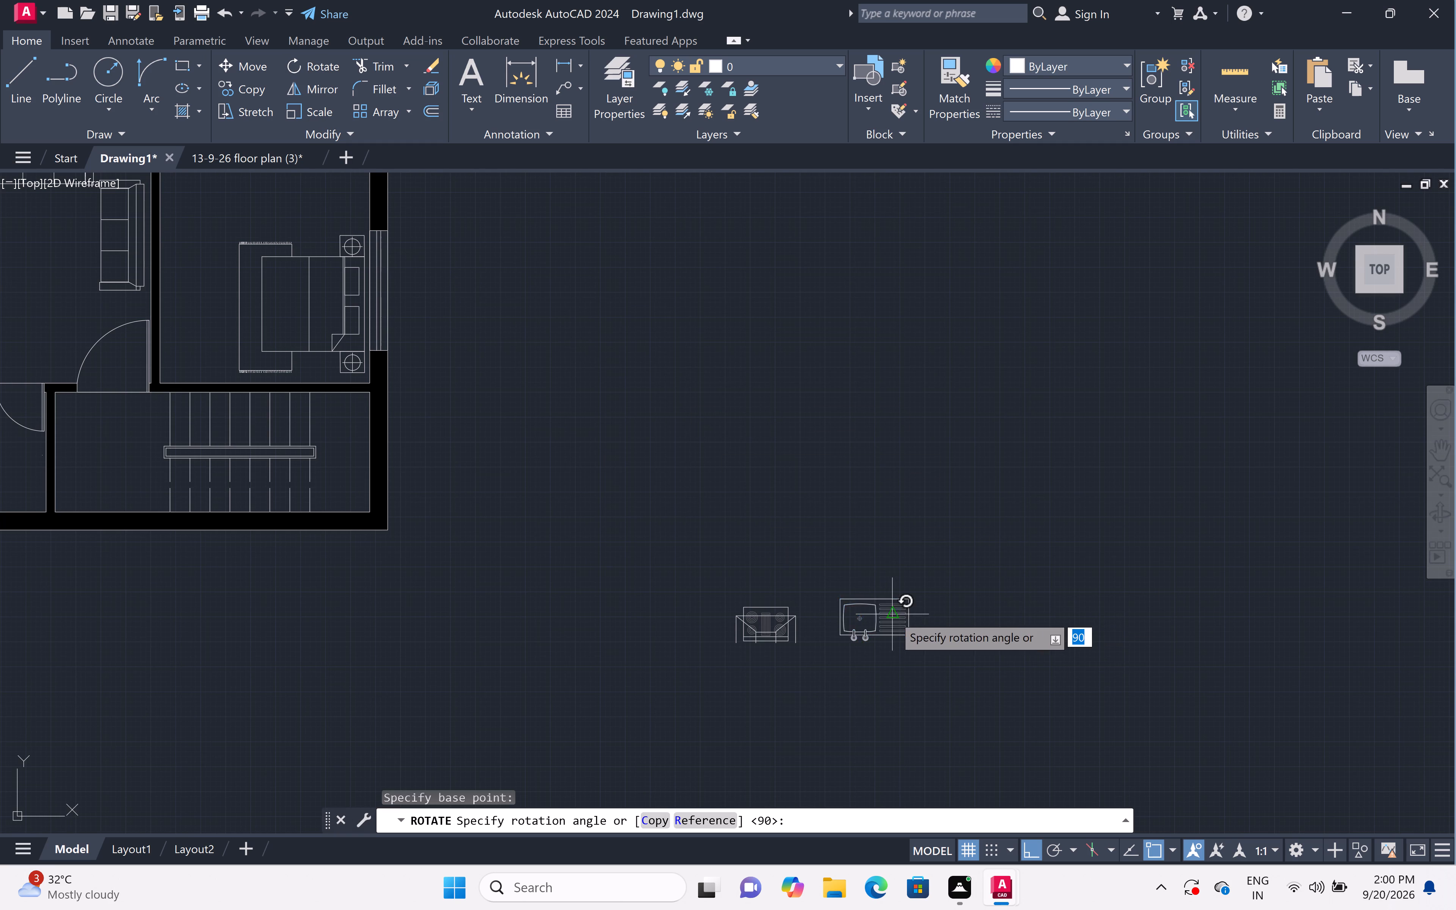
left_click(702, 531)
Rotate the stove lying outside the plan, beside the sink, by 270°.
scroll(753, 534, "down", 2)
left_click(776, 549)
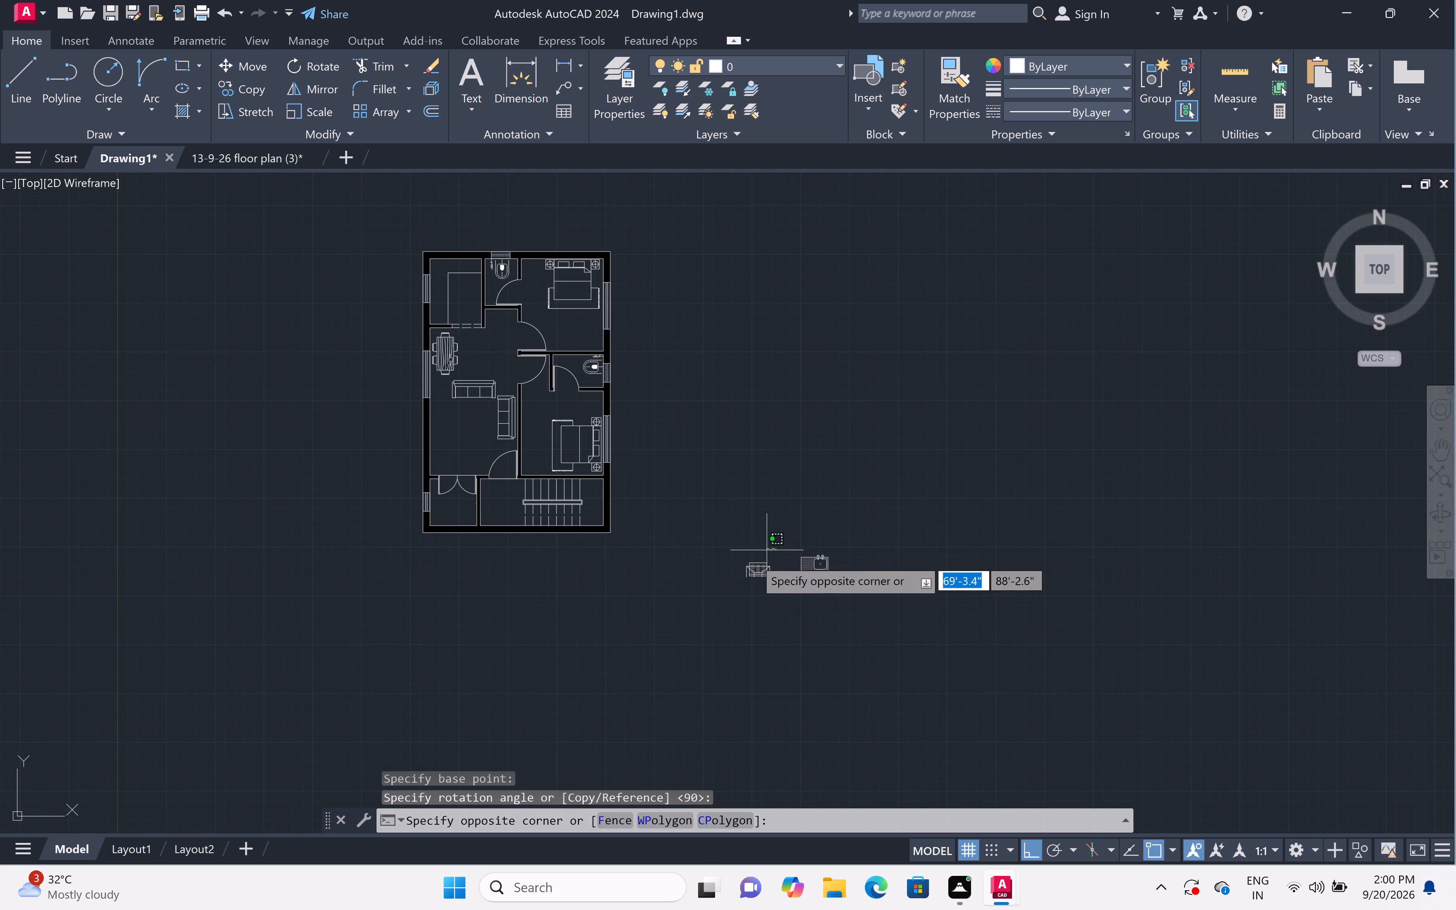
left_click(723, 601)
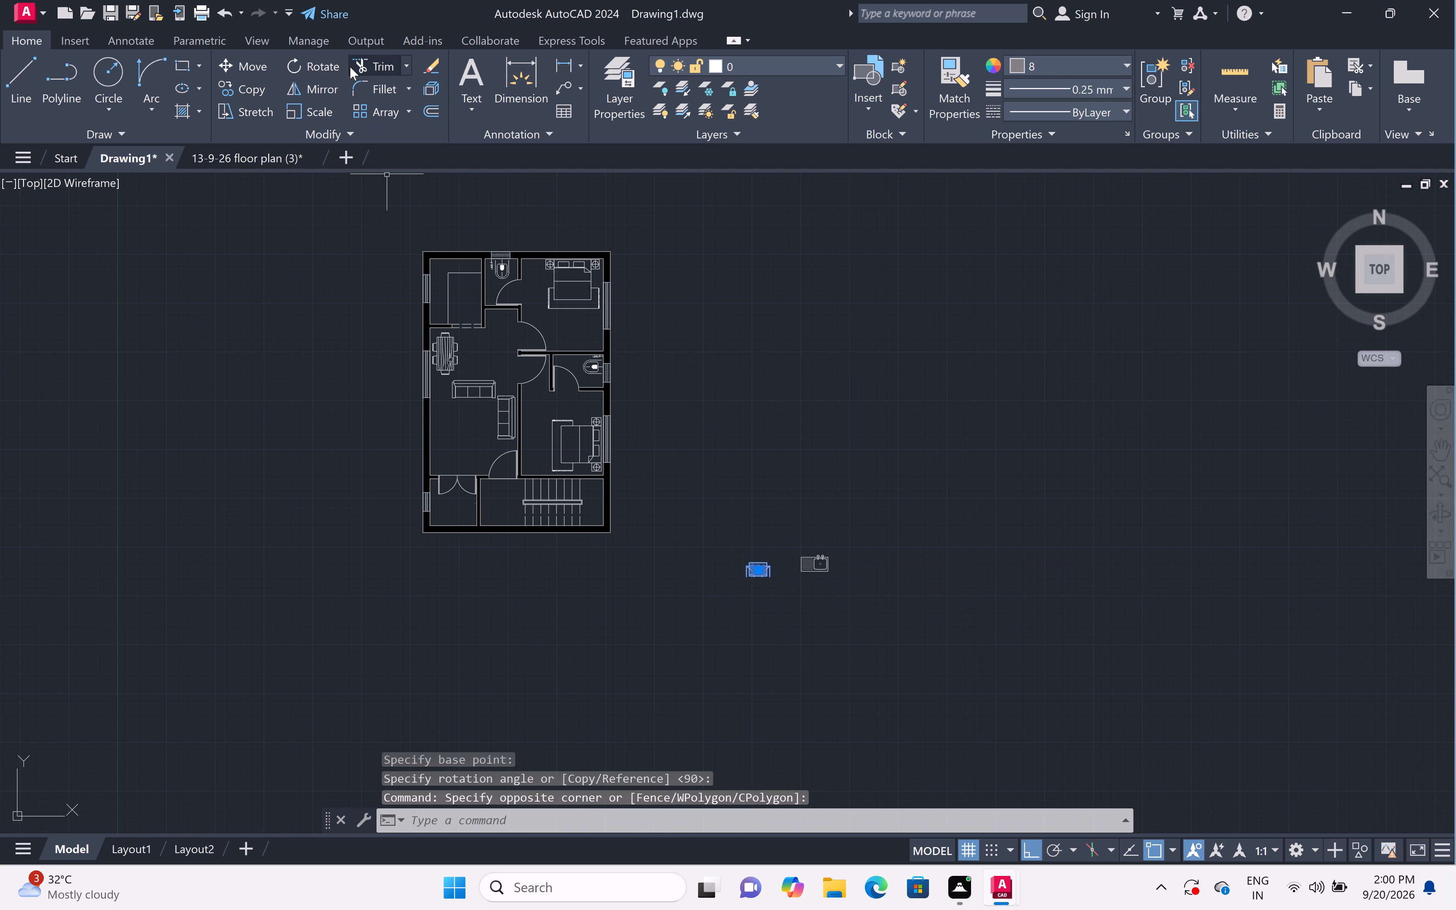
left_click(321, 67)
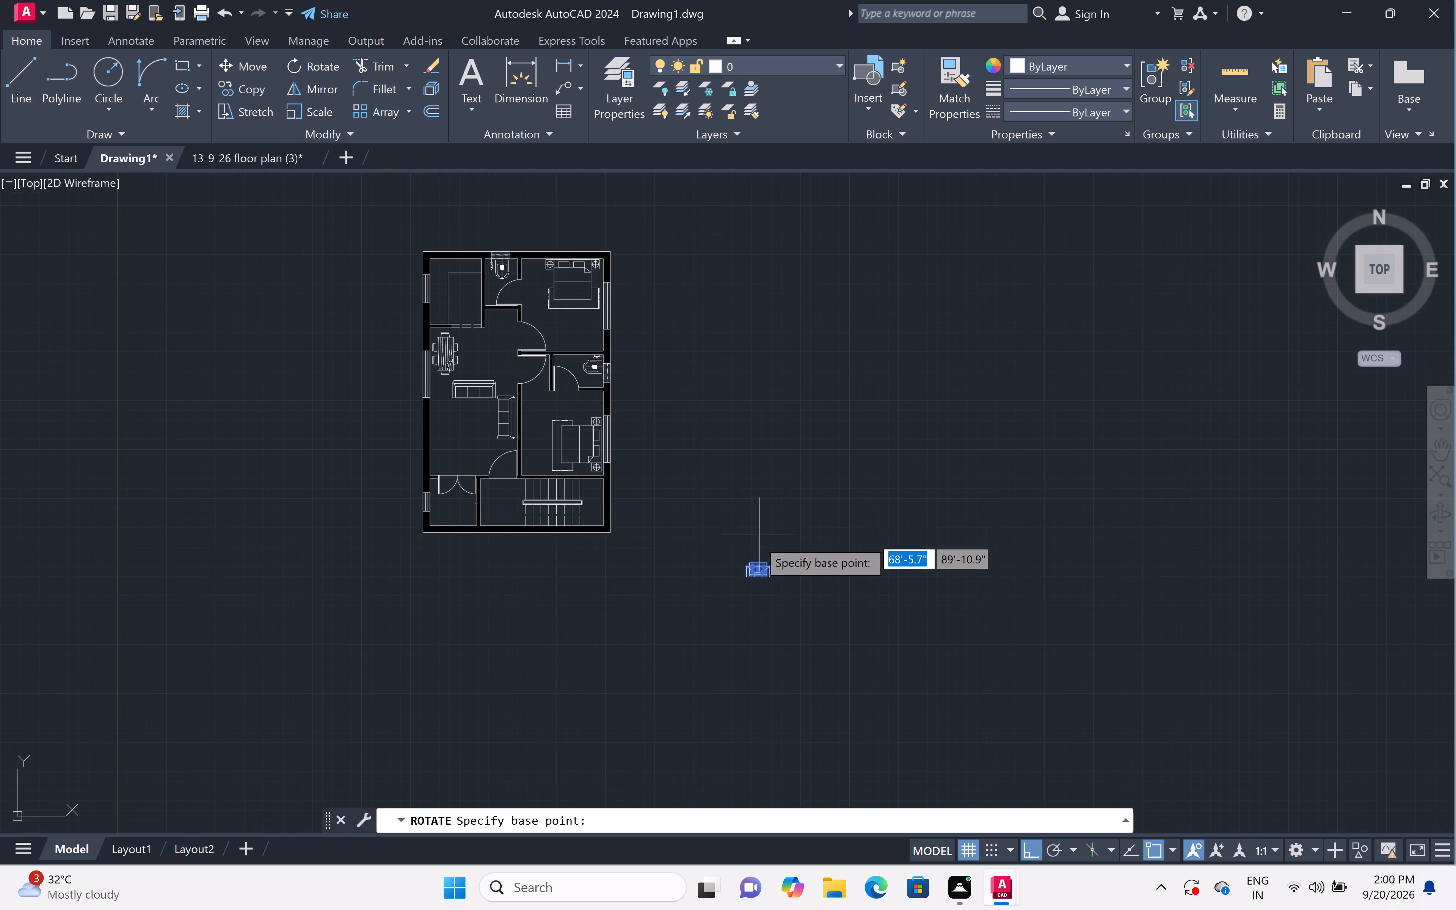
double_click(756, 566)
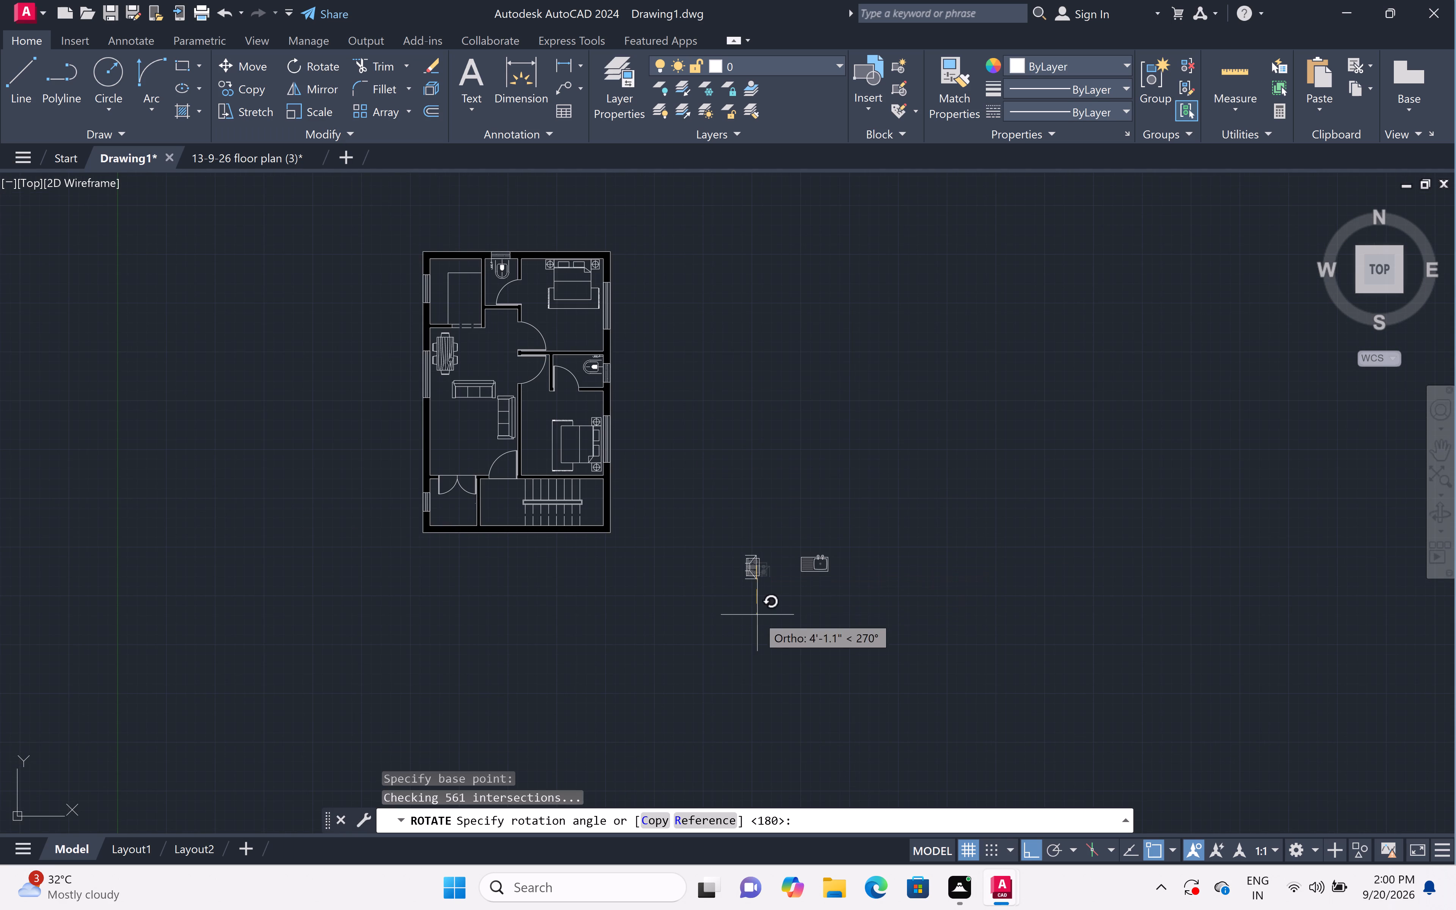
left_click(750, 628)
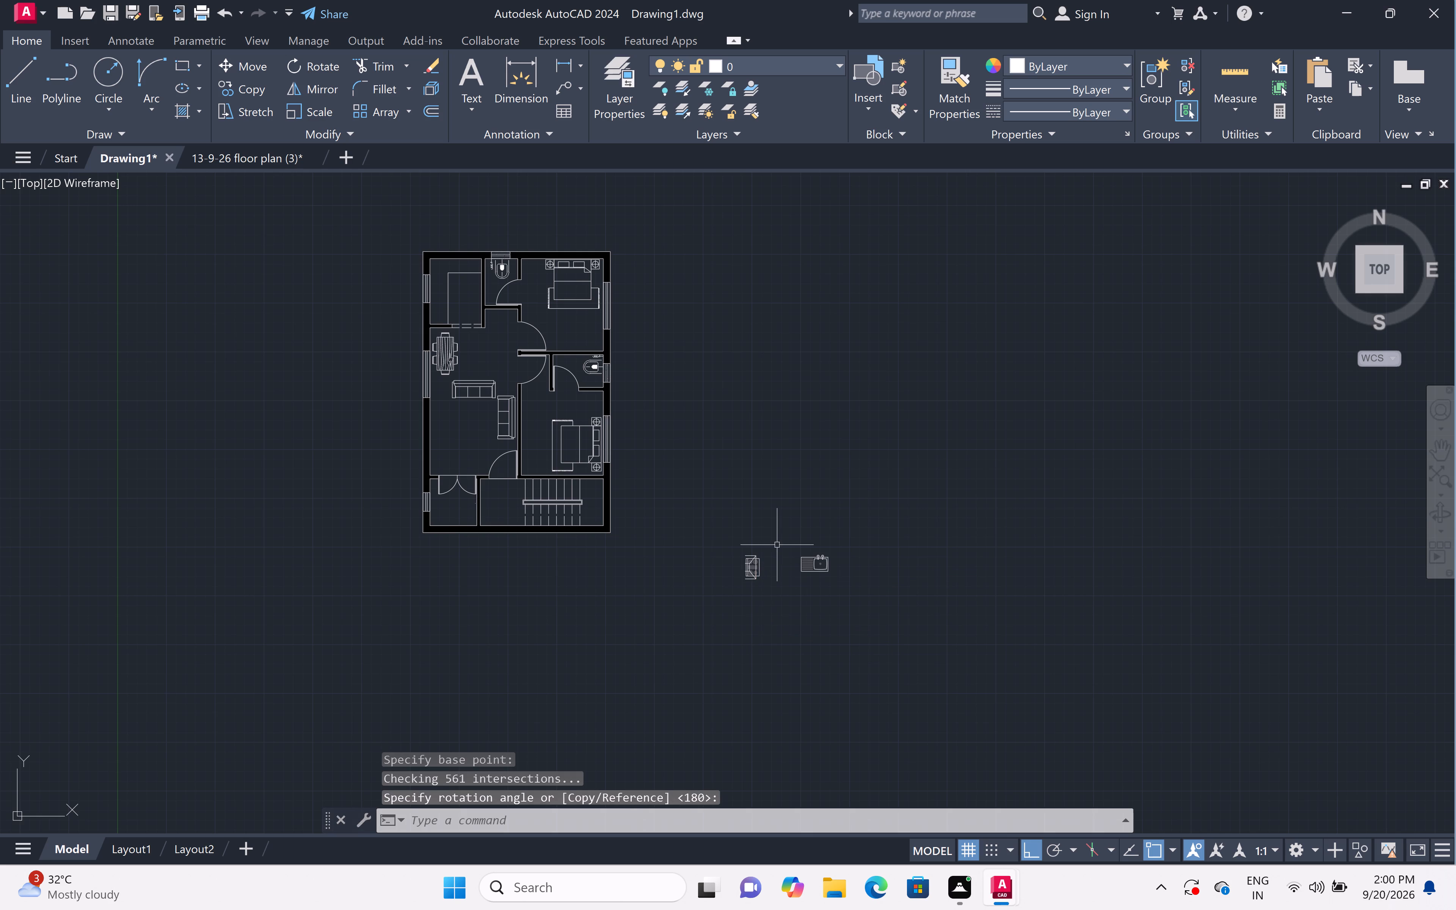
Move the rotated stove, free of ortho, into the upper-left kitchen onto the counter strip beside the left wall's window.
double_click(775, 537)
left_click(714, 605)
type("m")
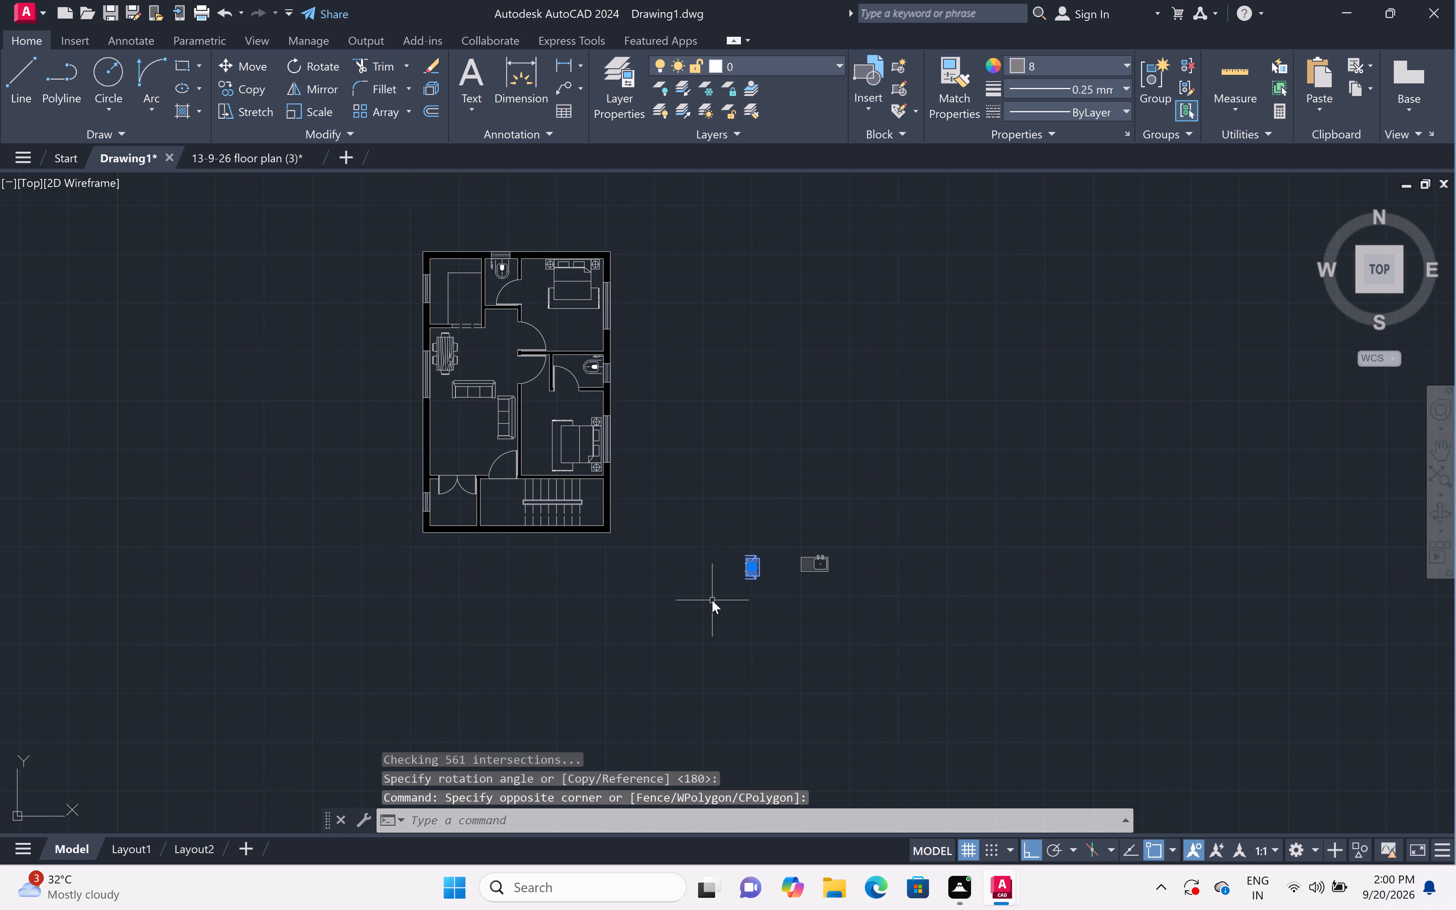
key("space")
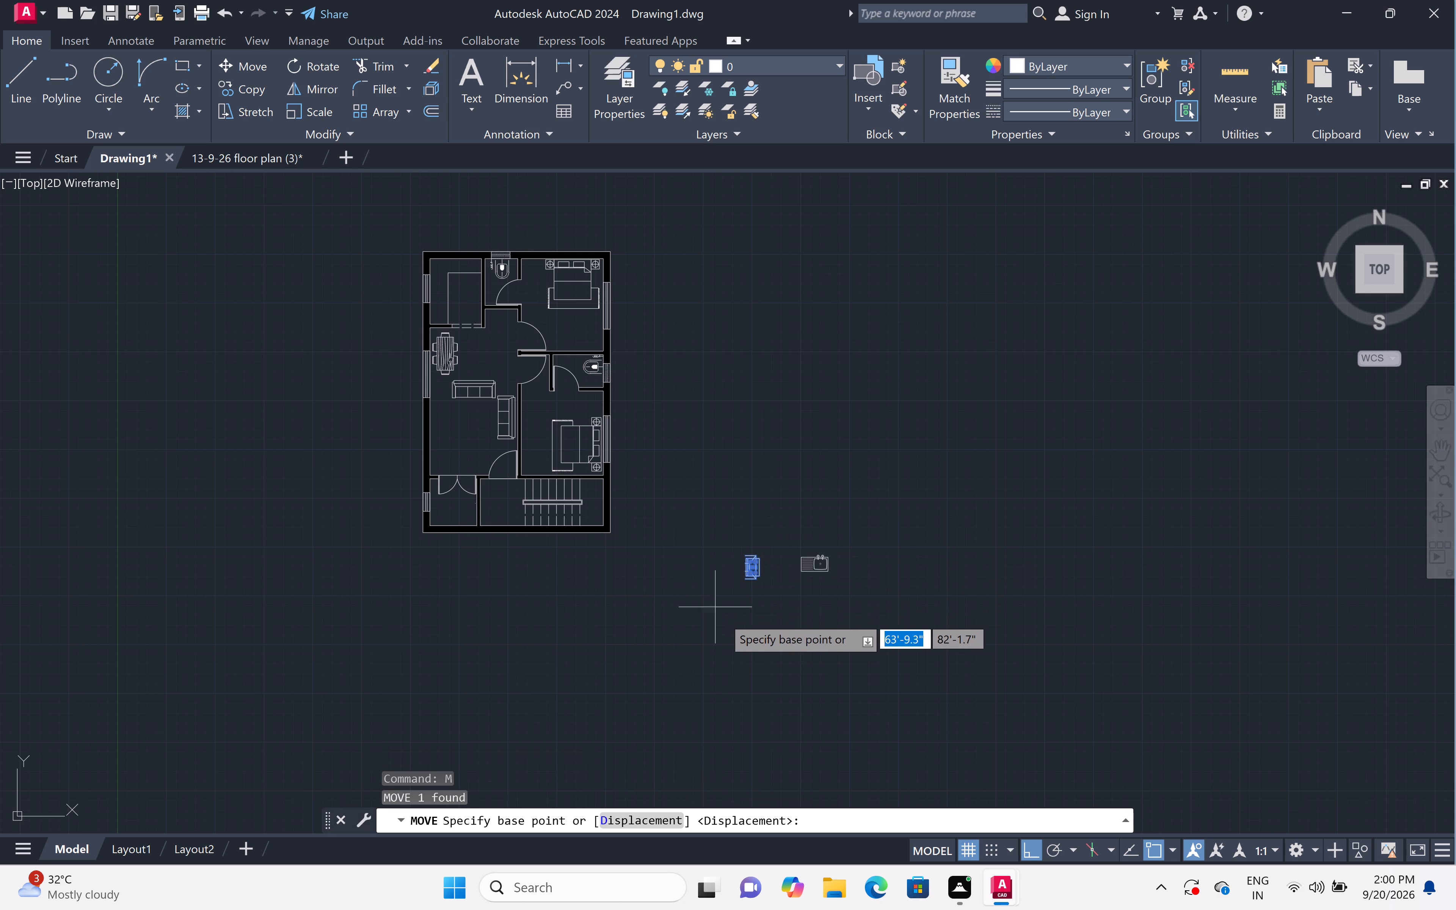
left_click(753, 572)
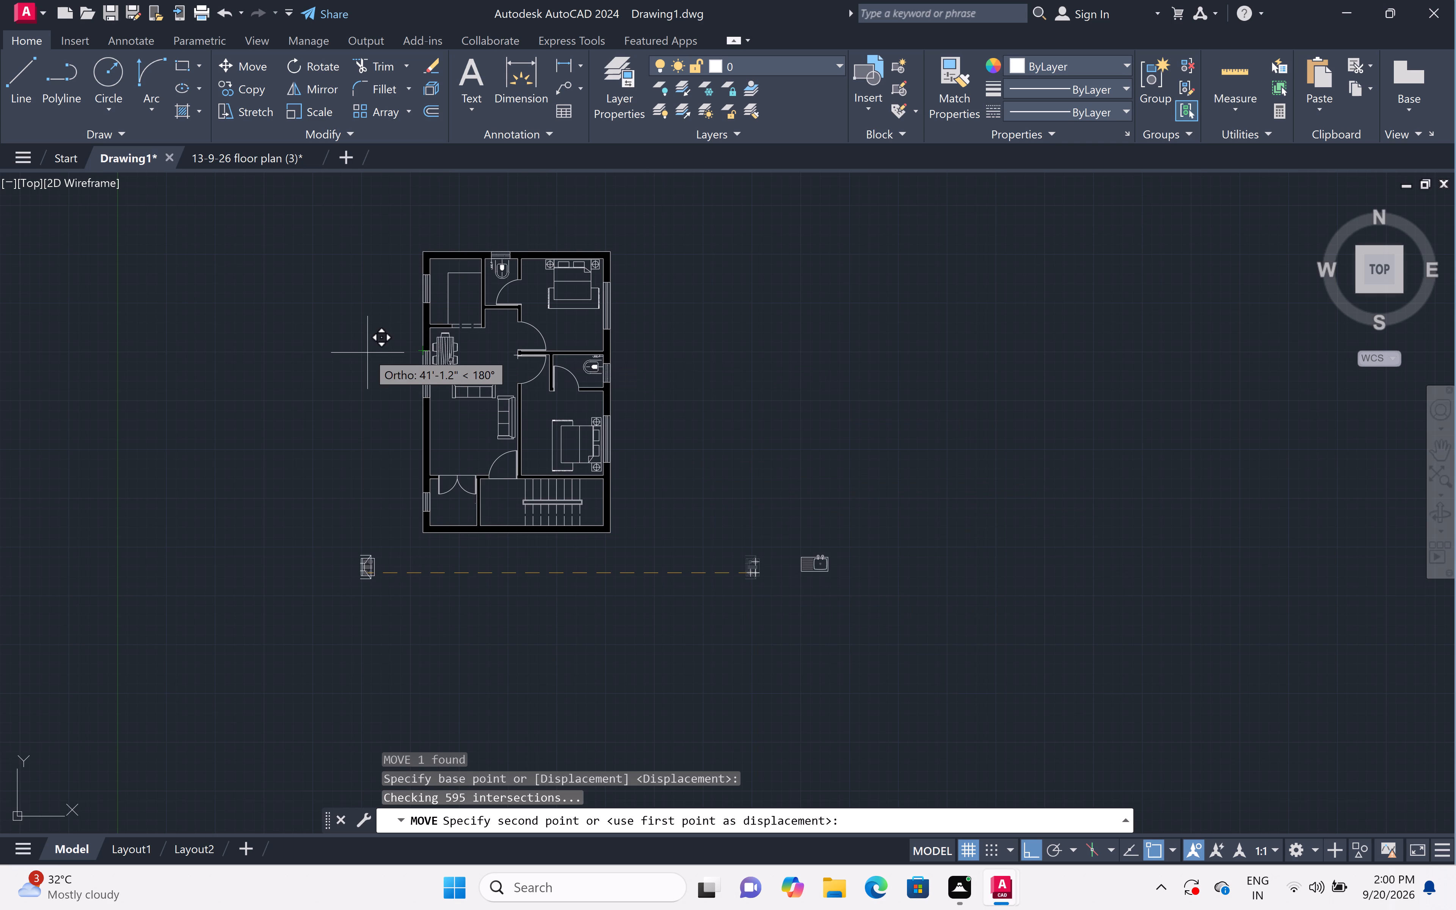
key("F8")
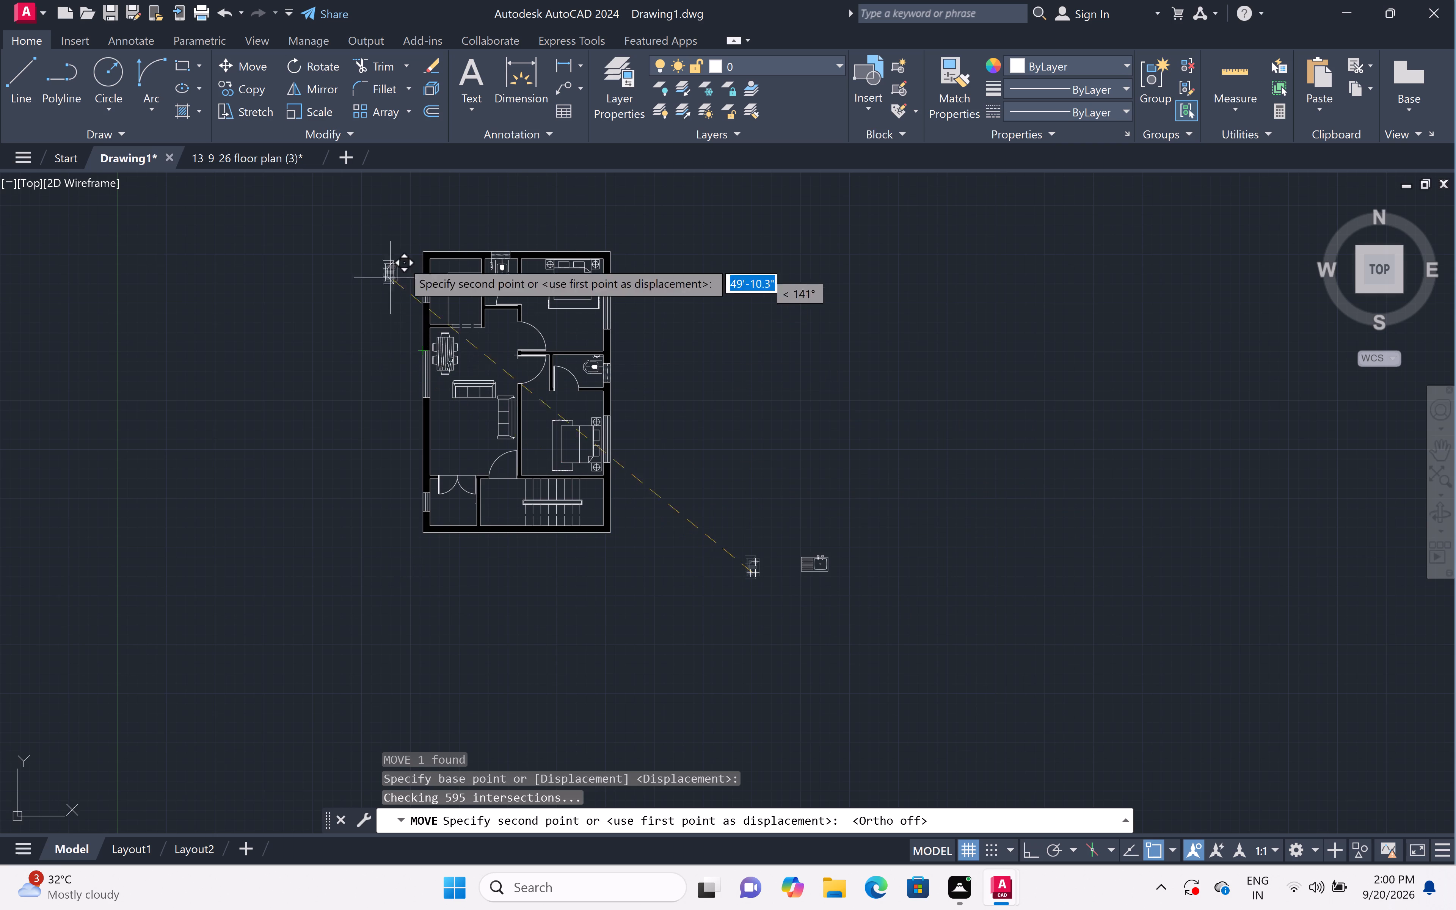
scroll(424, 235, "up", 4)
scroll(441, 502, "down", 2)
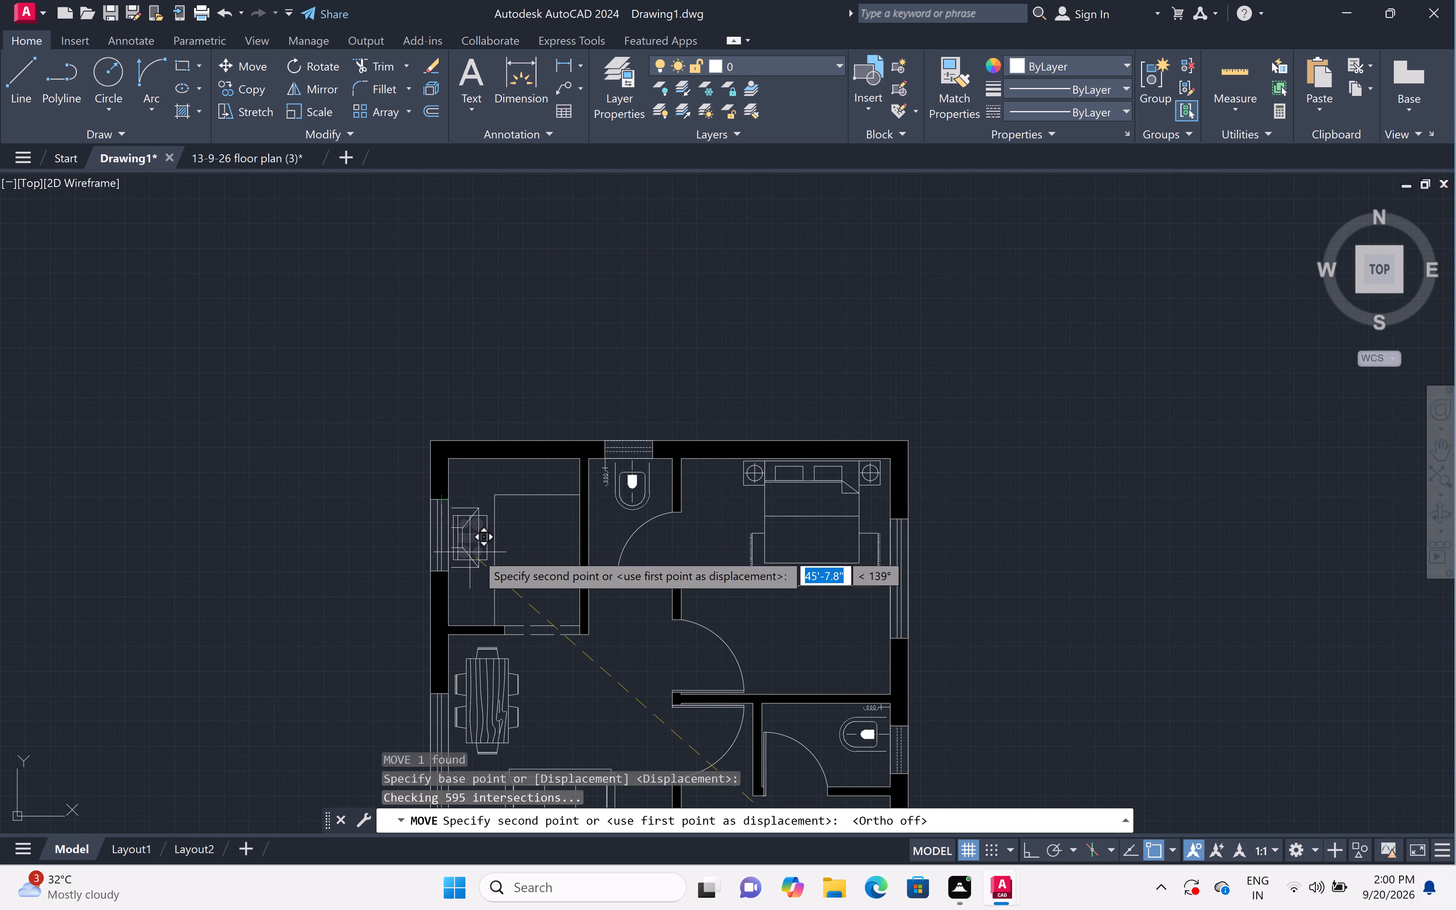
scroll(475, 553, "up", 1)
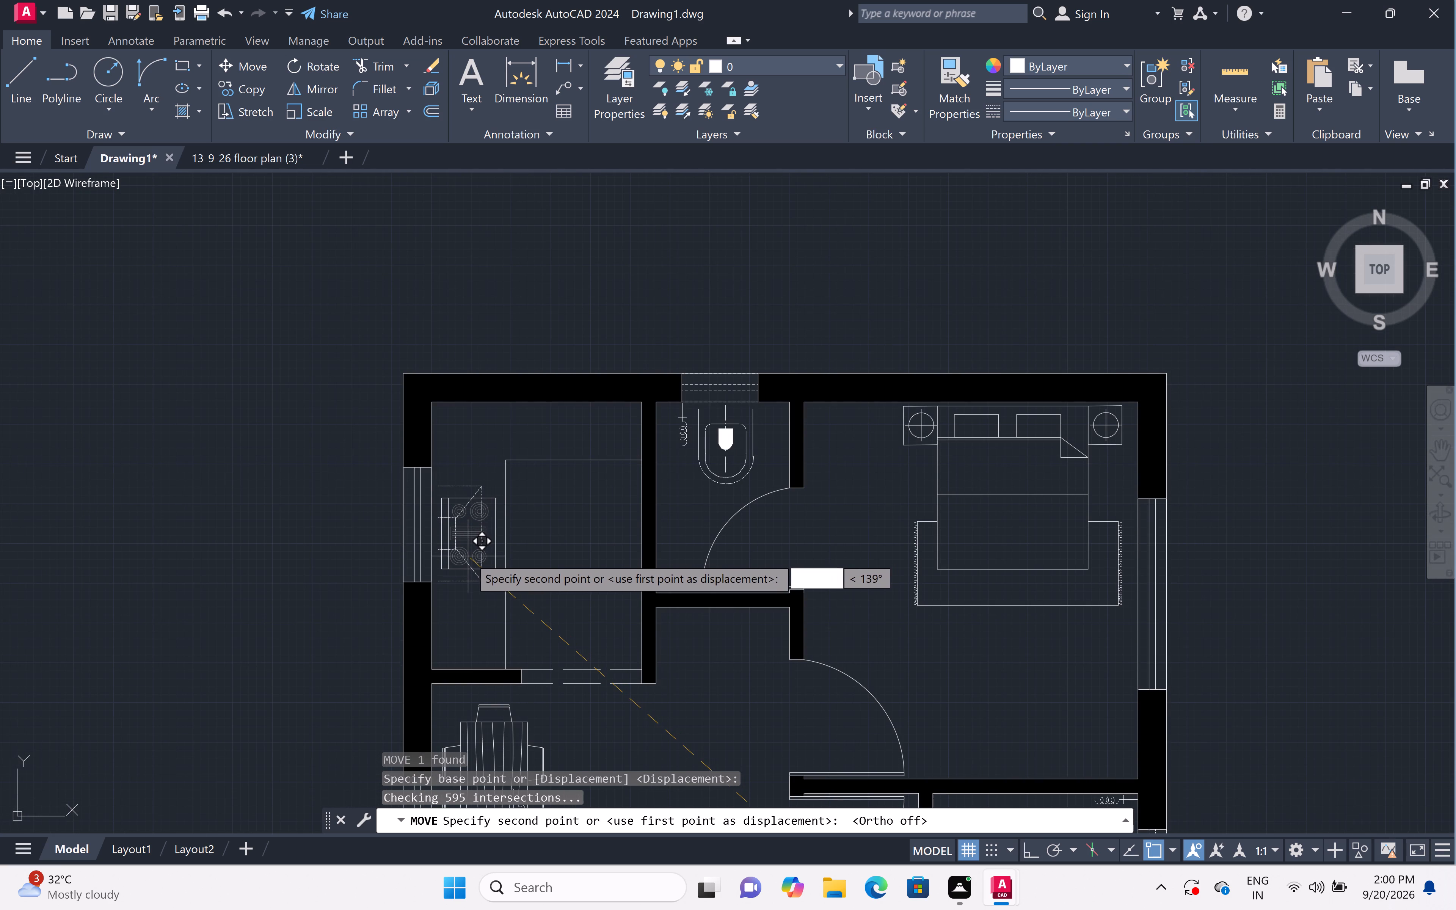
left_click(468, 556)
Move the rotated sink into the kitchen onto the counter strip along the upper wall, with its taps at the wall.
scroll(495, 488, "down", 4)
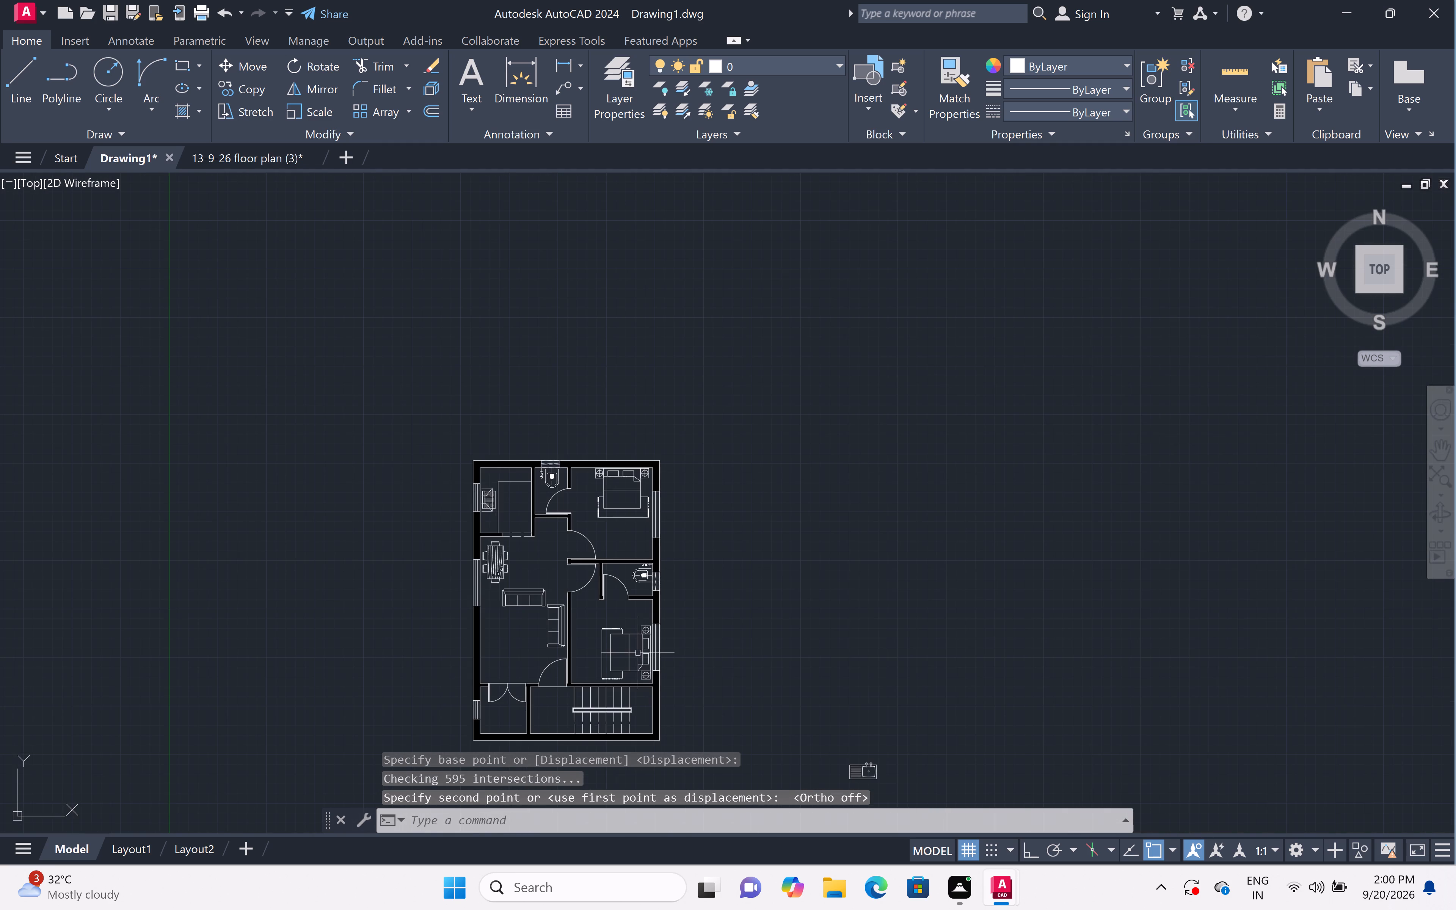
scroll(664, 602, "down", 3)
scroll(707, 640, "up", 2)
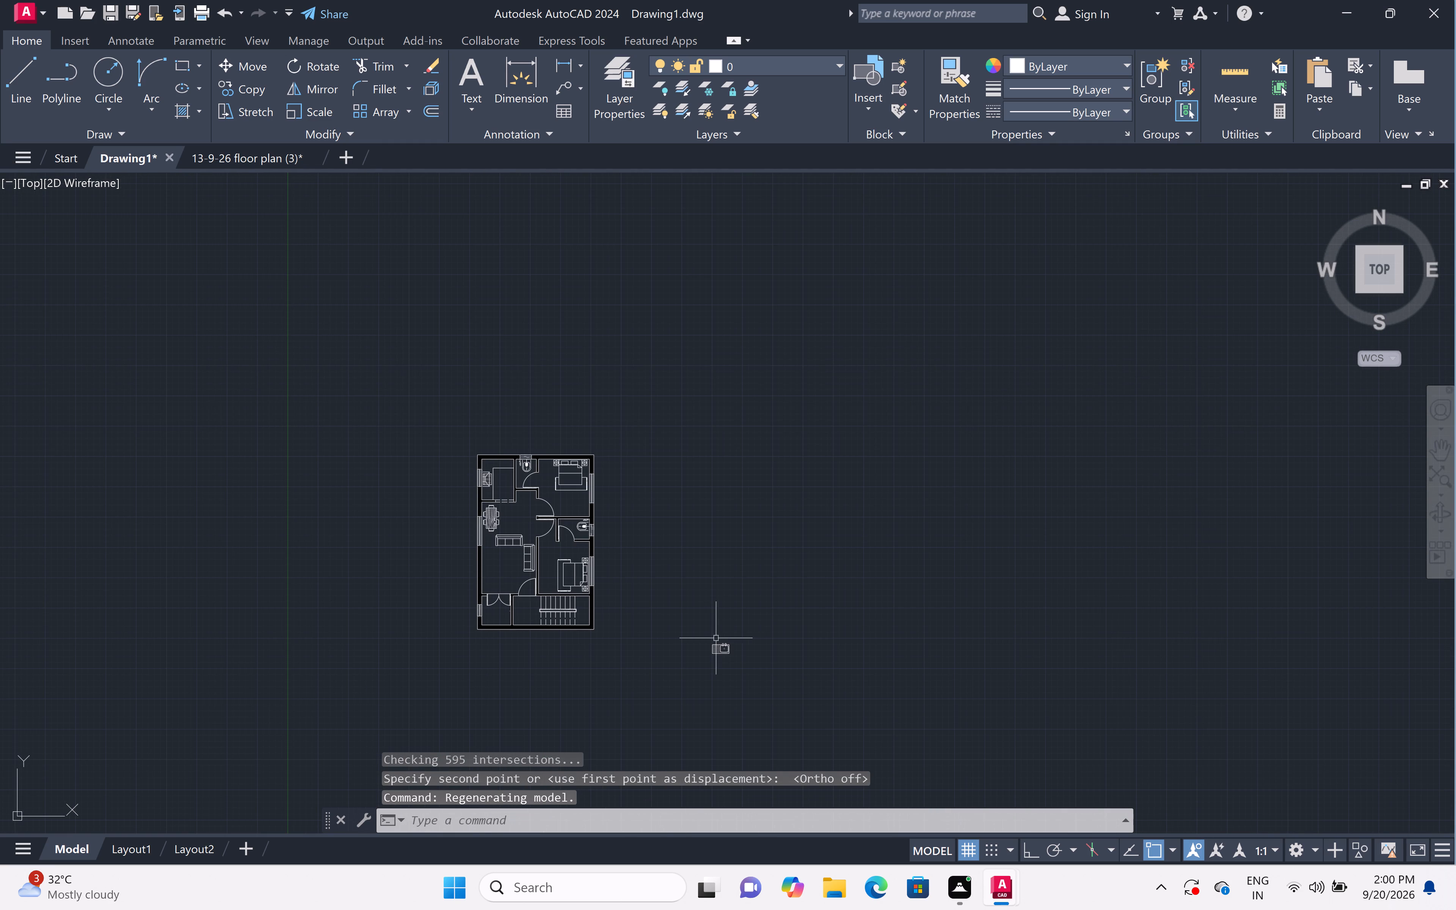
double_click(747, 637)
left_click(689, 675)
type("m")
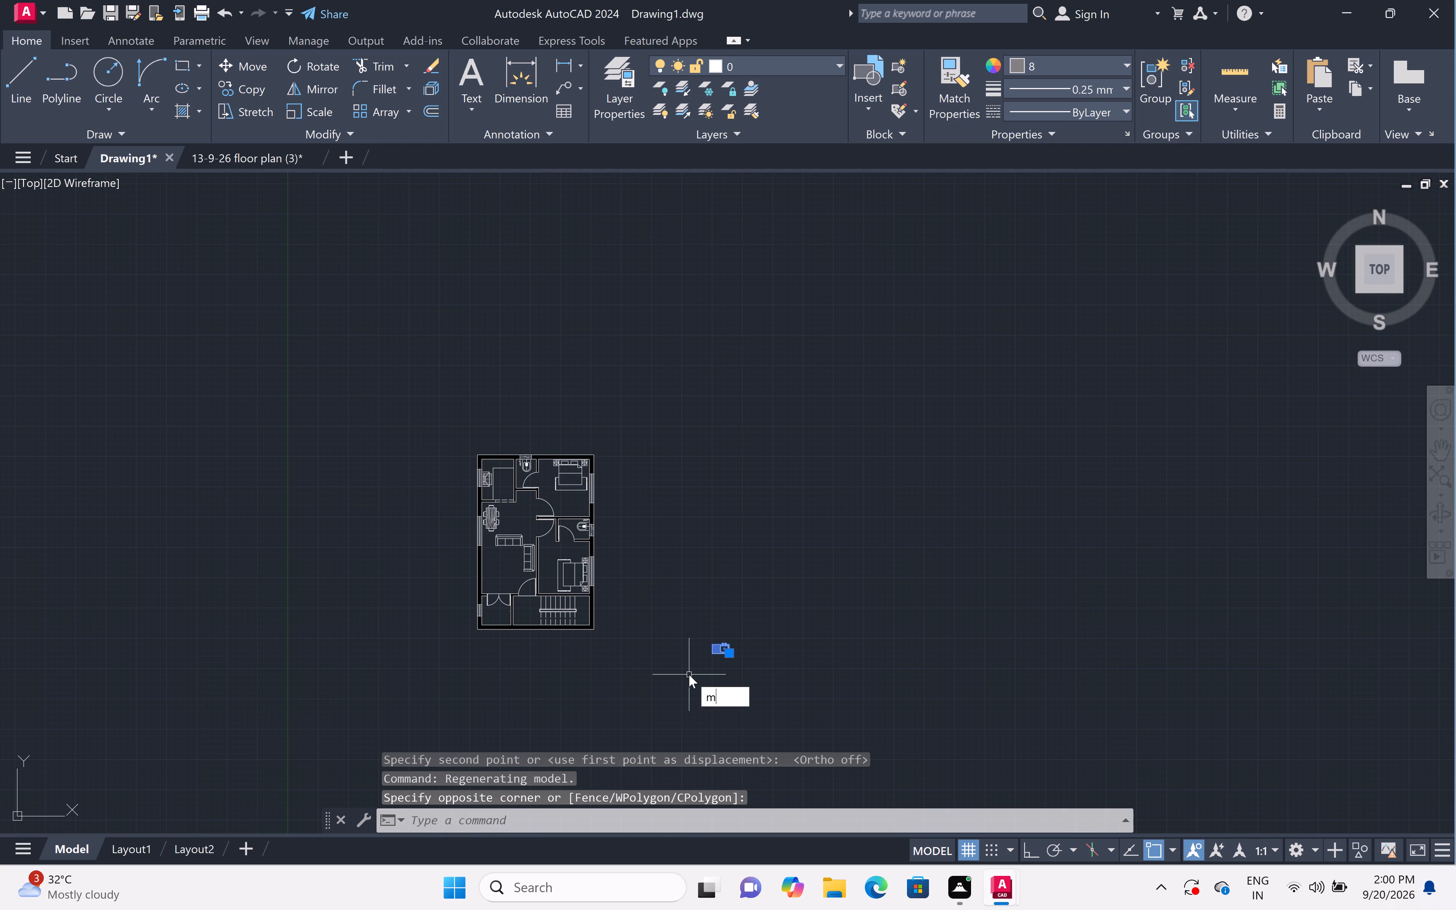
key("space")
left_click(723, 653)
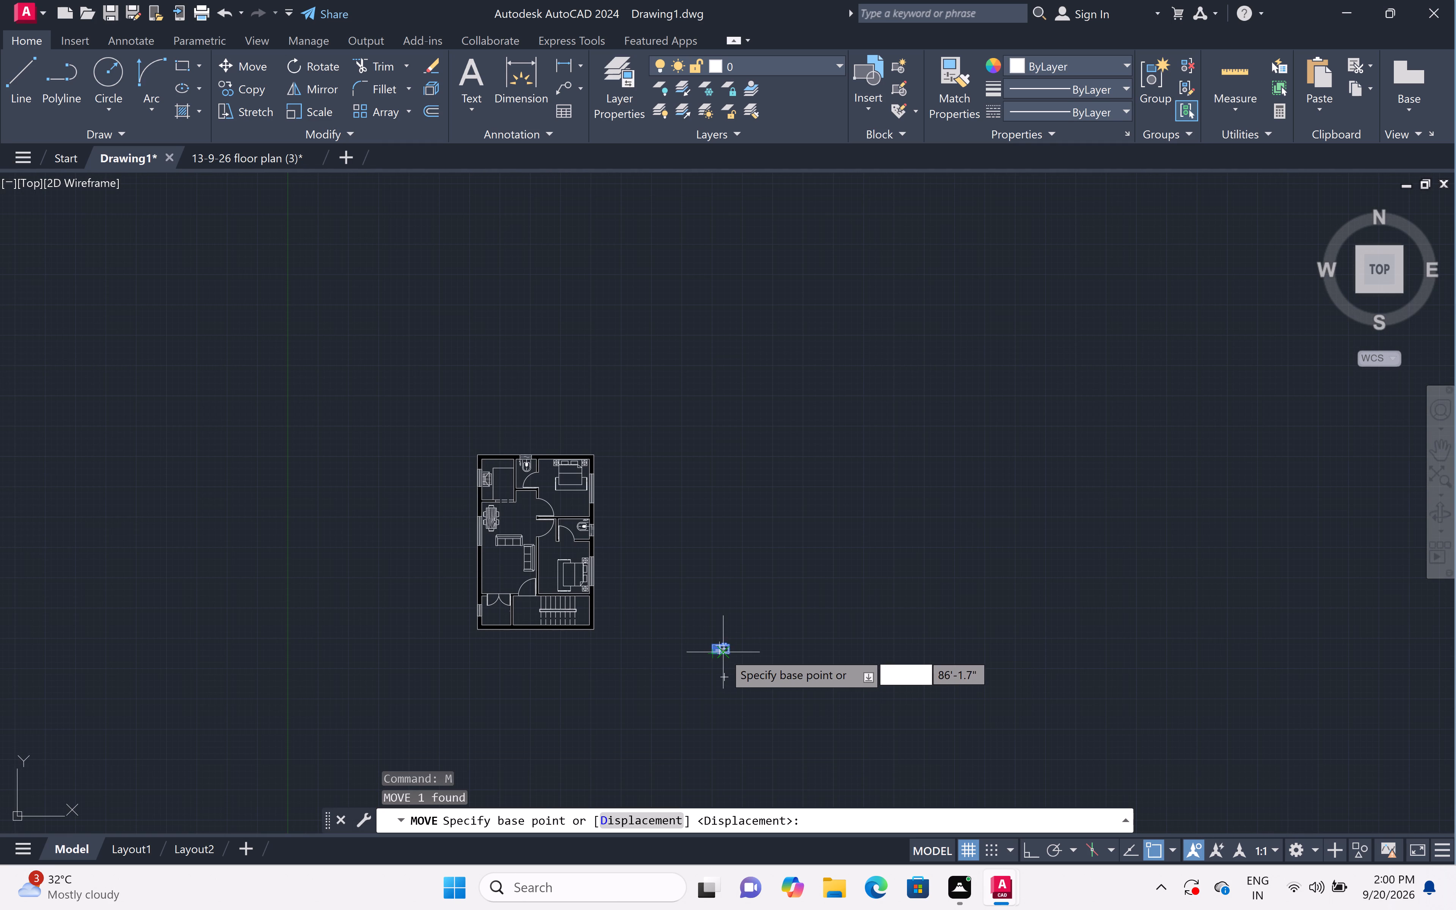
scroll(502, 457, "up", 1)
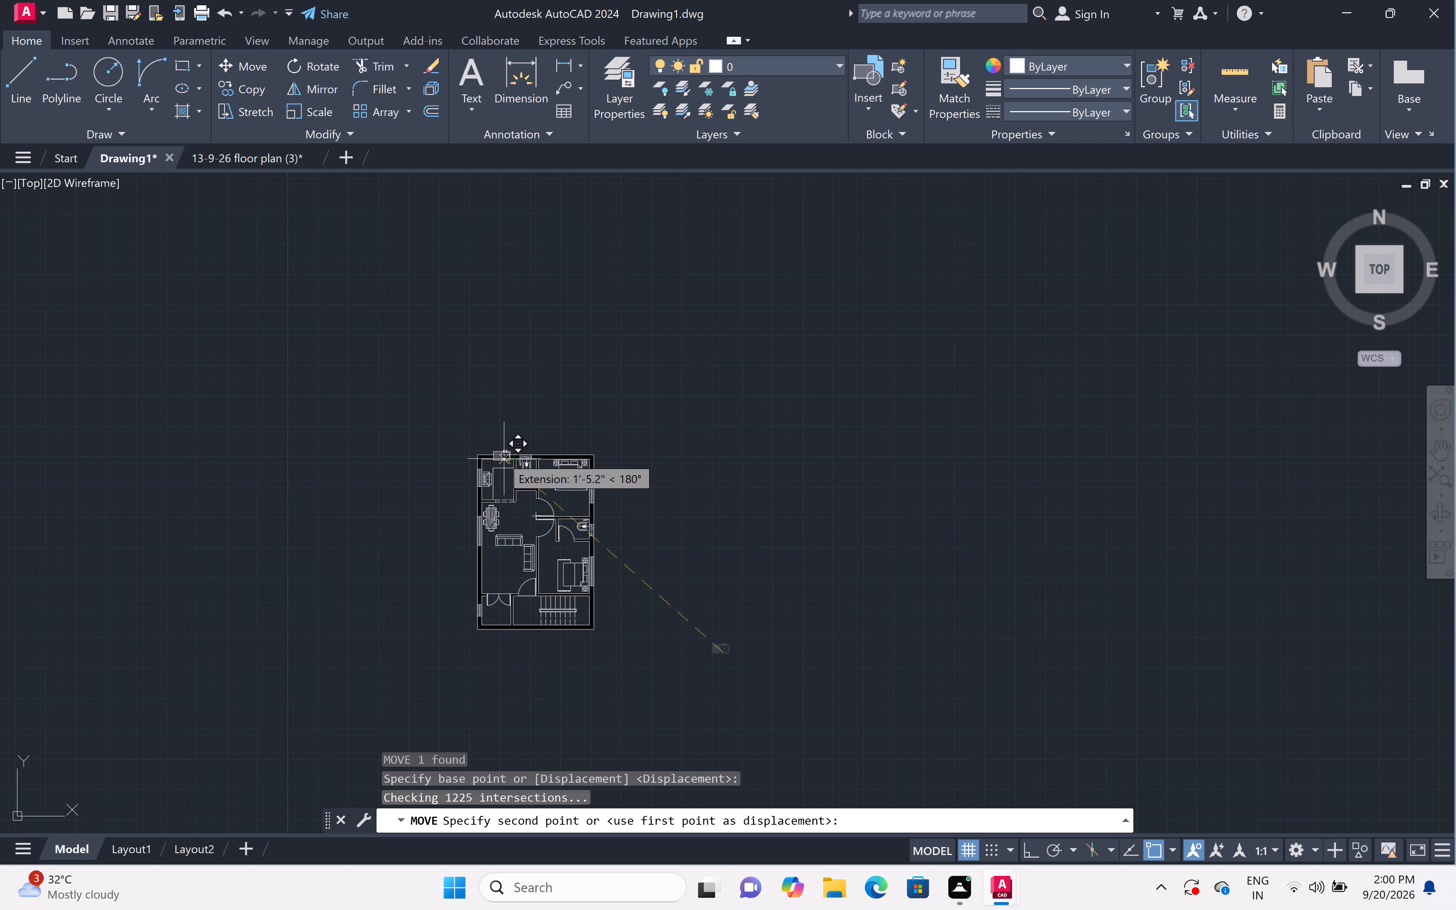
scroll(502, 457, "up", 3)
scroll(506, 496, "up", 2)
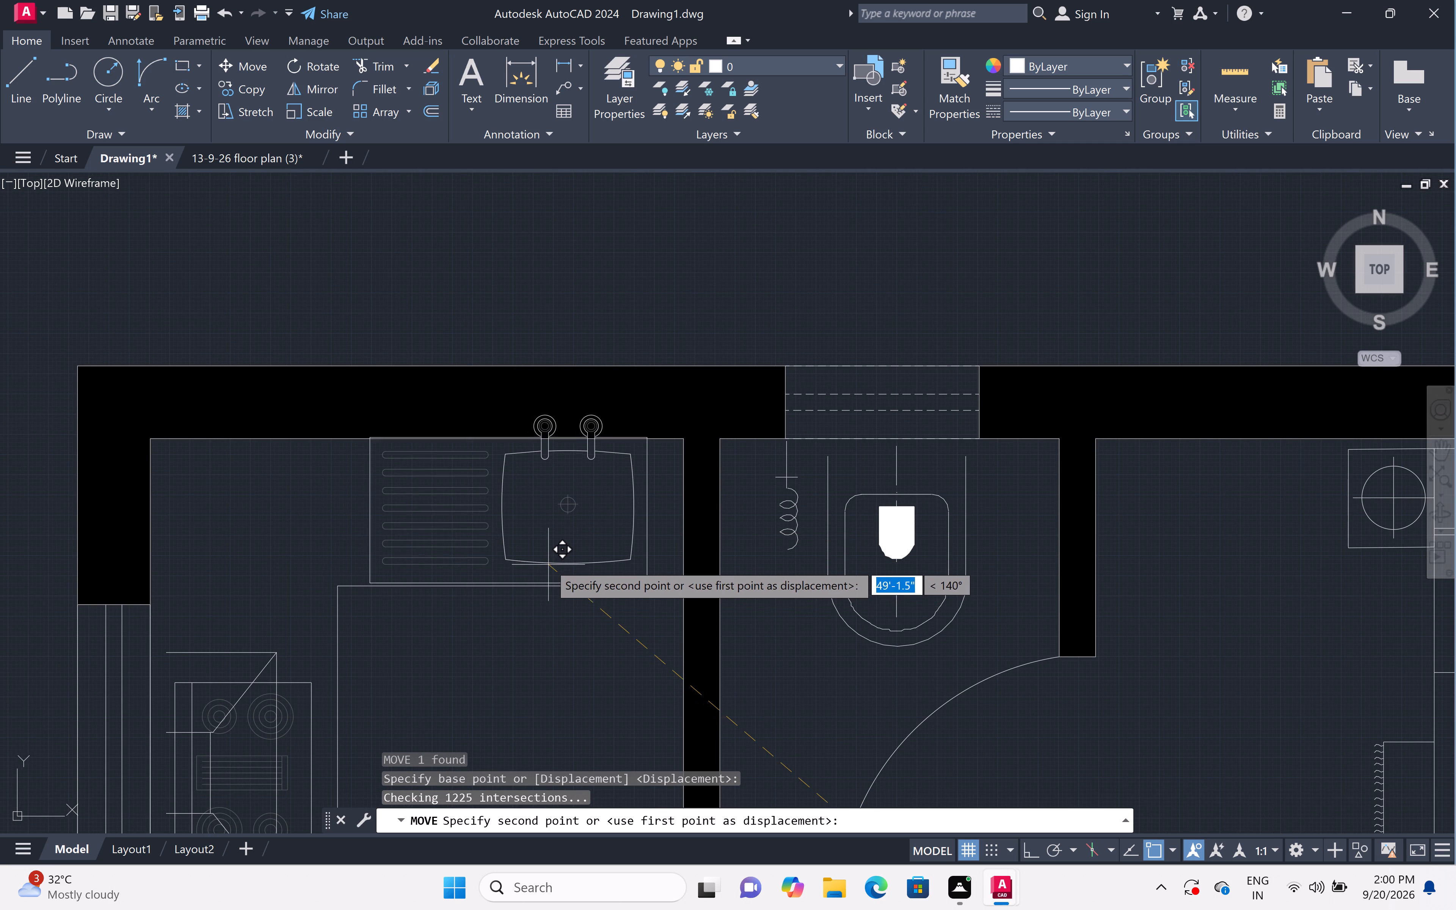
left_click(548, 563)
Look over the whole furnished floor plan to check the layout of furniture and fixtures in every room.
scroll(542, 582, "down", 2)
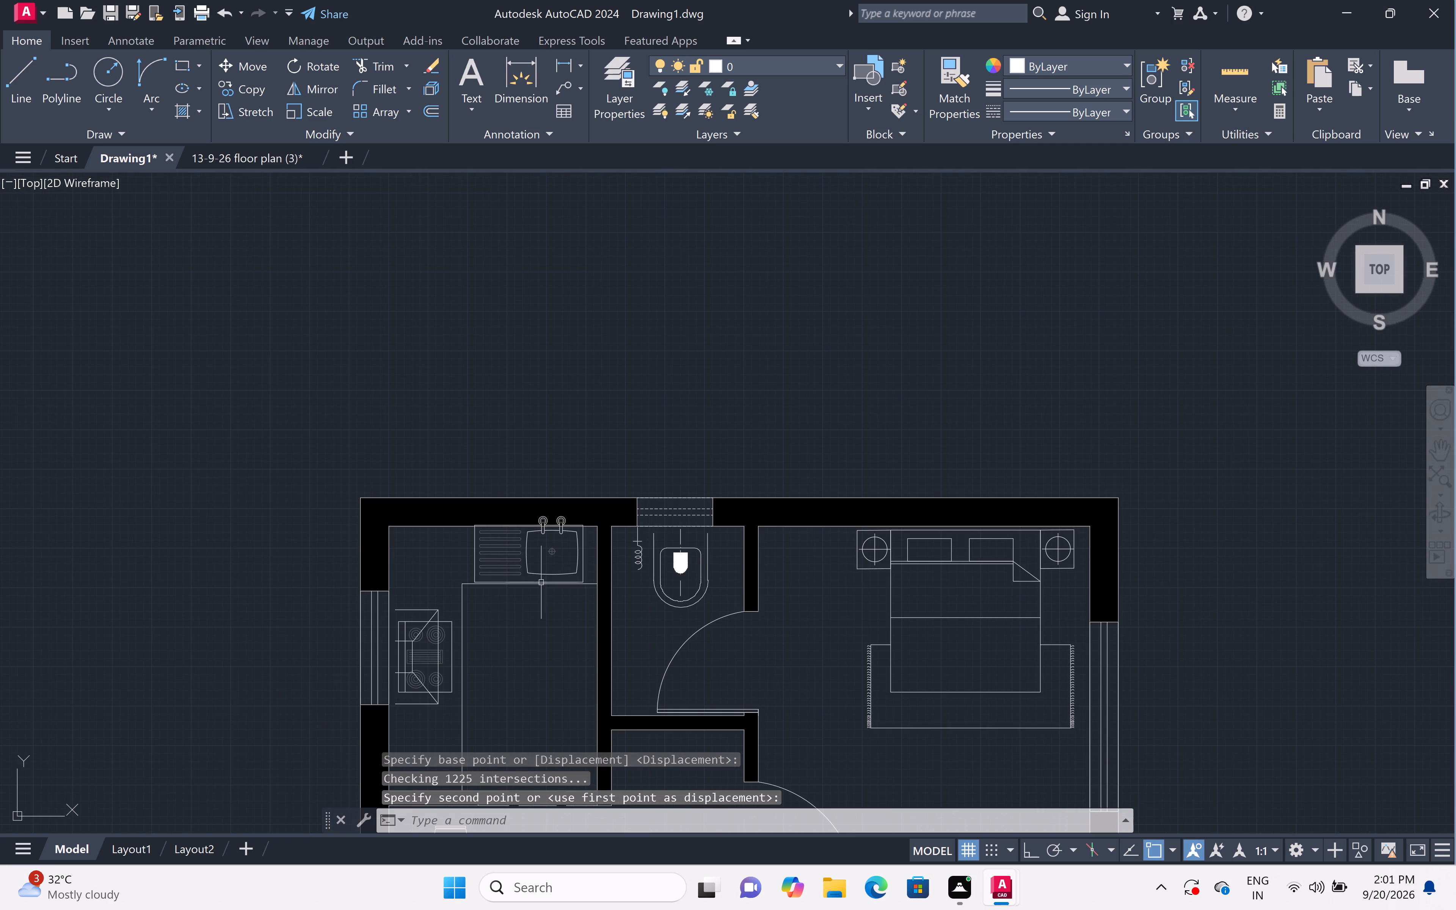
scroll(548, 602, "down", 4)
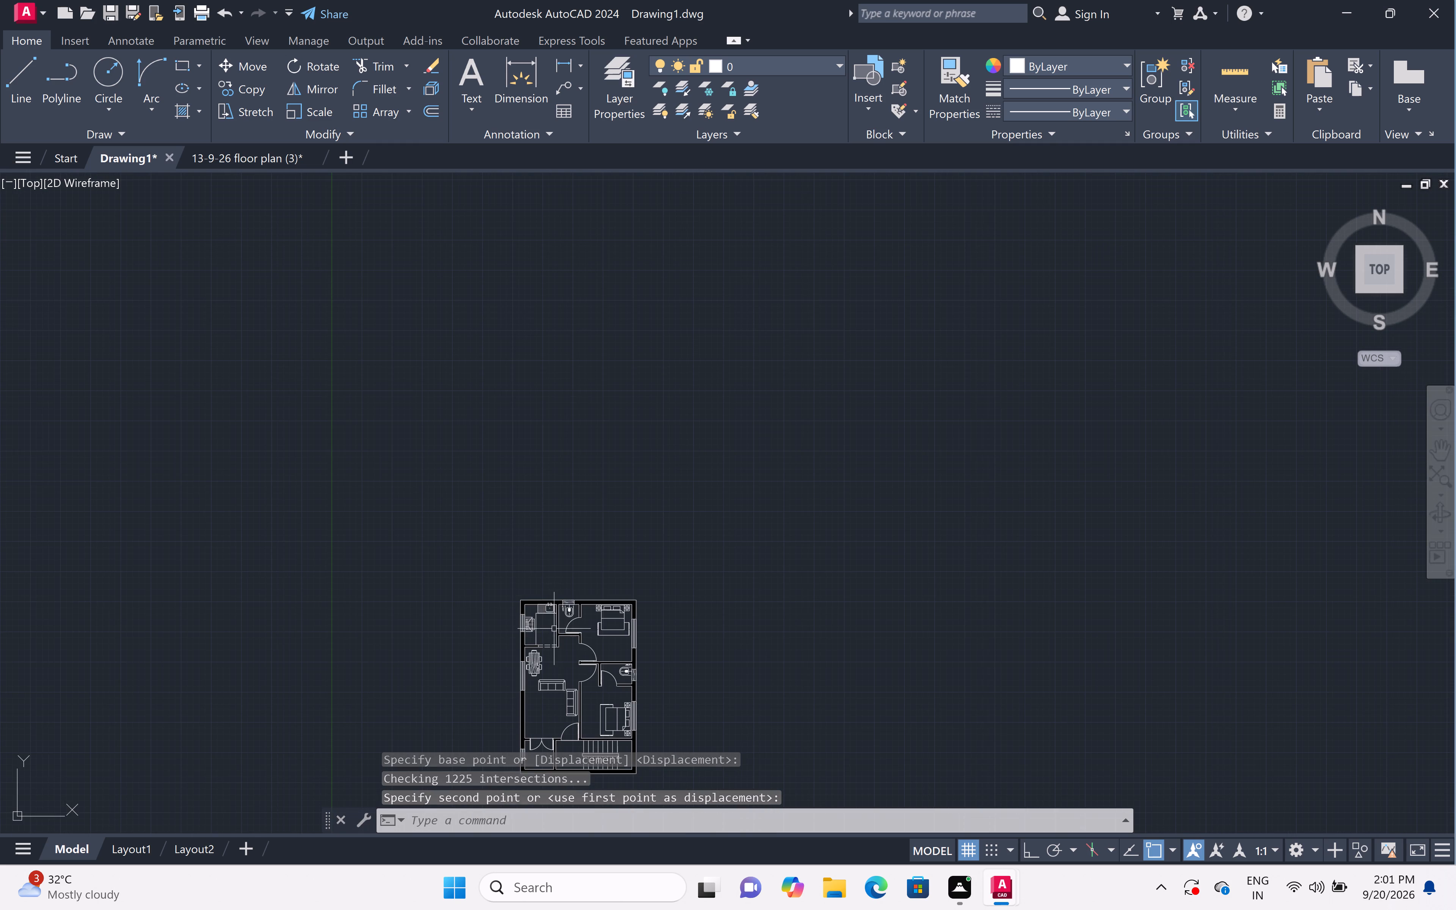
middle_click(565, 669)
middle_click_drag(565, 669, 586, 587)
scroll(618, 523, "down", 1)
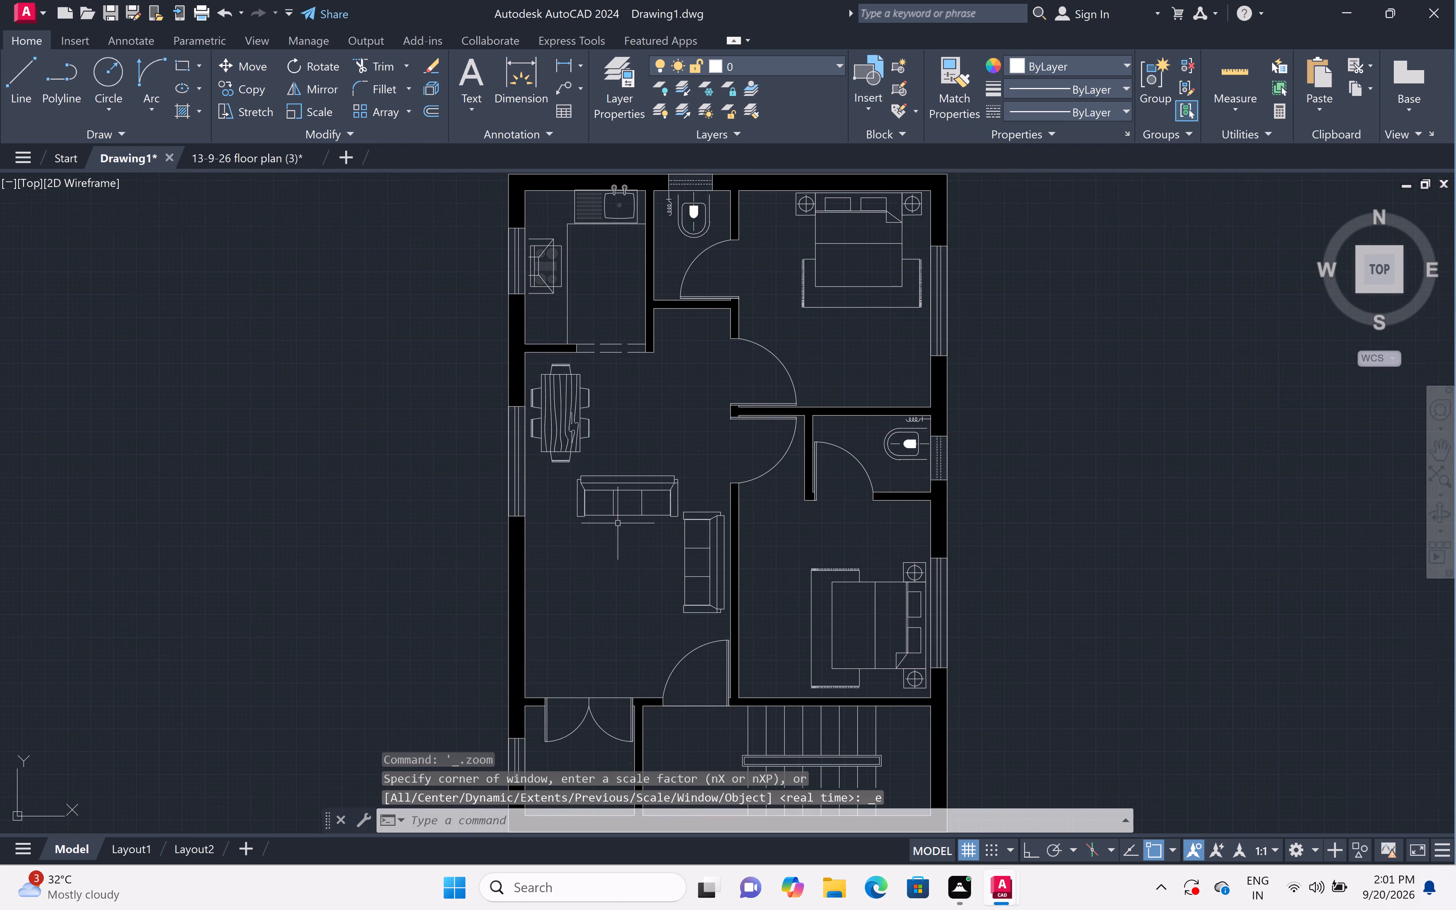
scroll(618, 523, "down", 1)
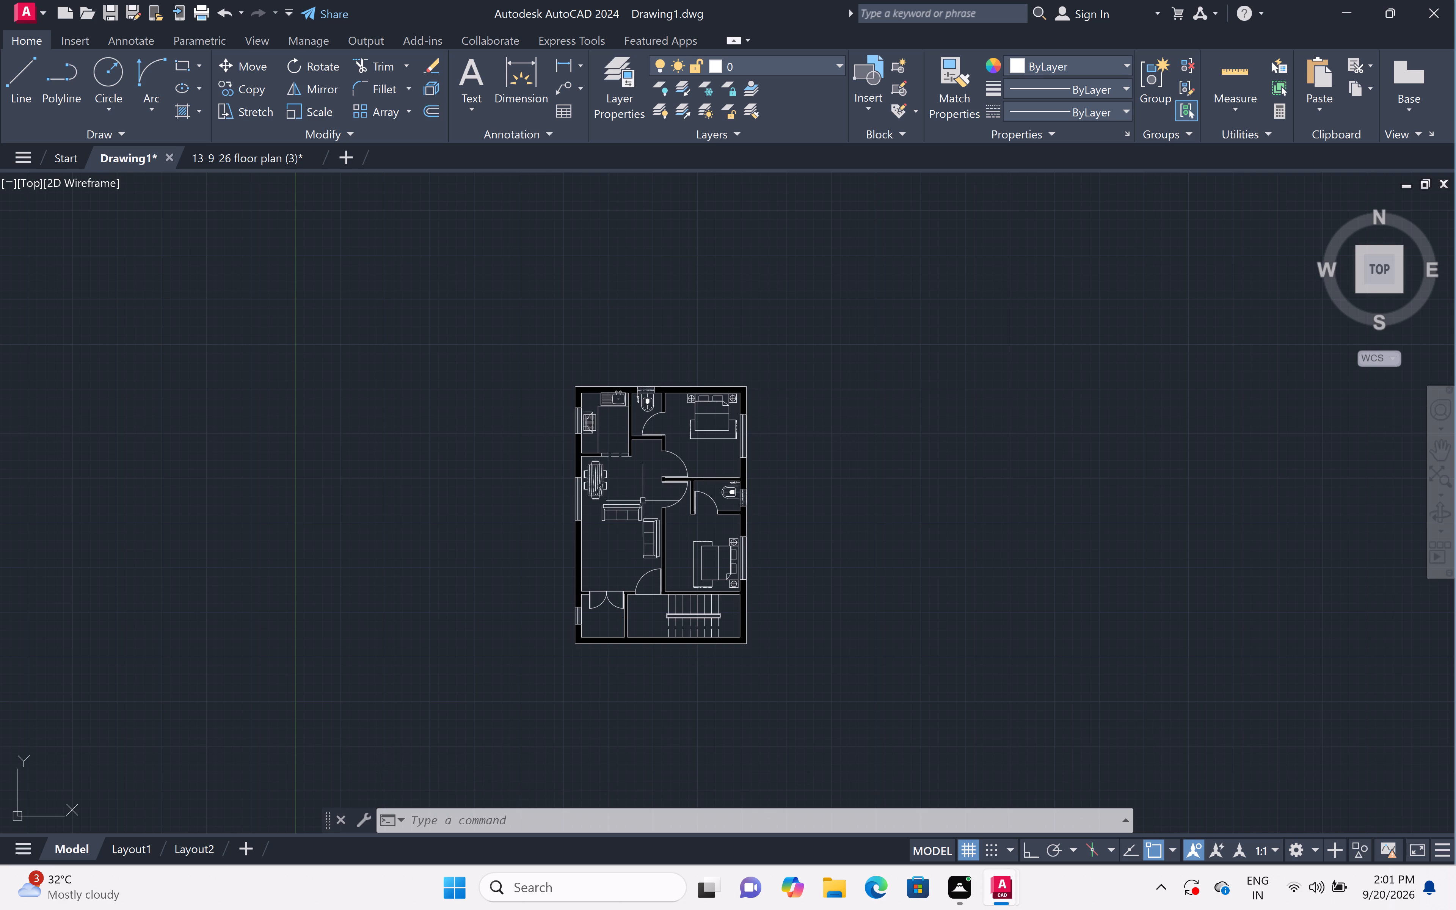
scroll(618, 586, "up", 1)
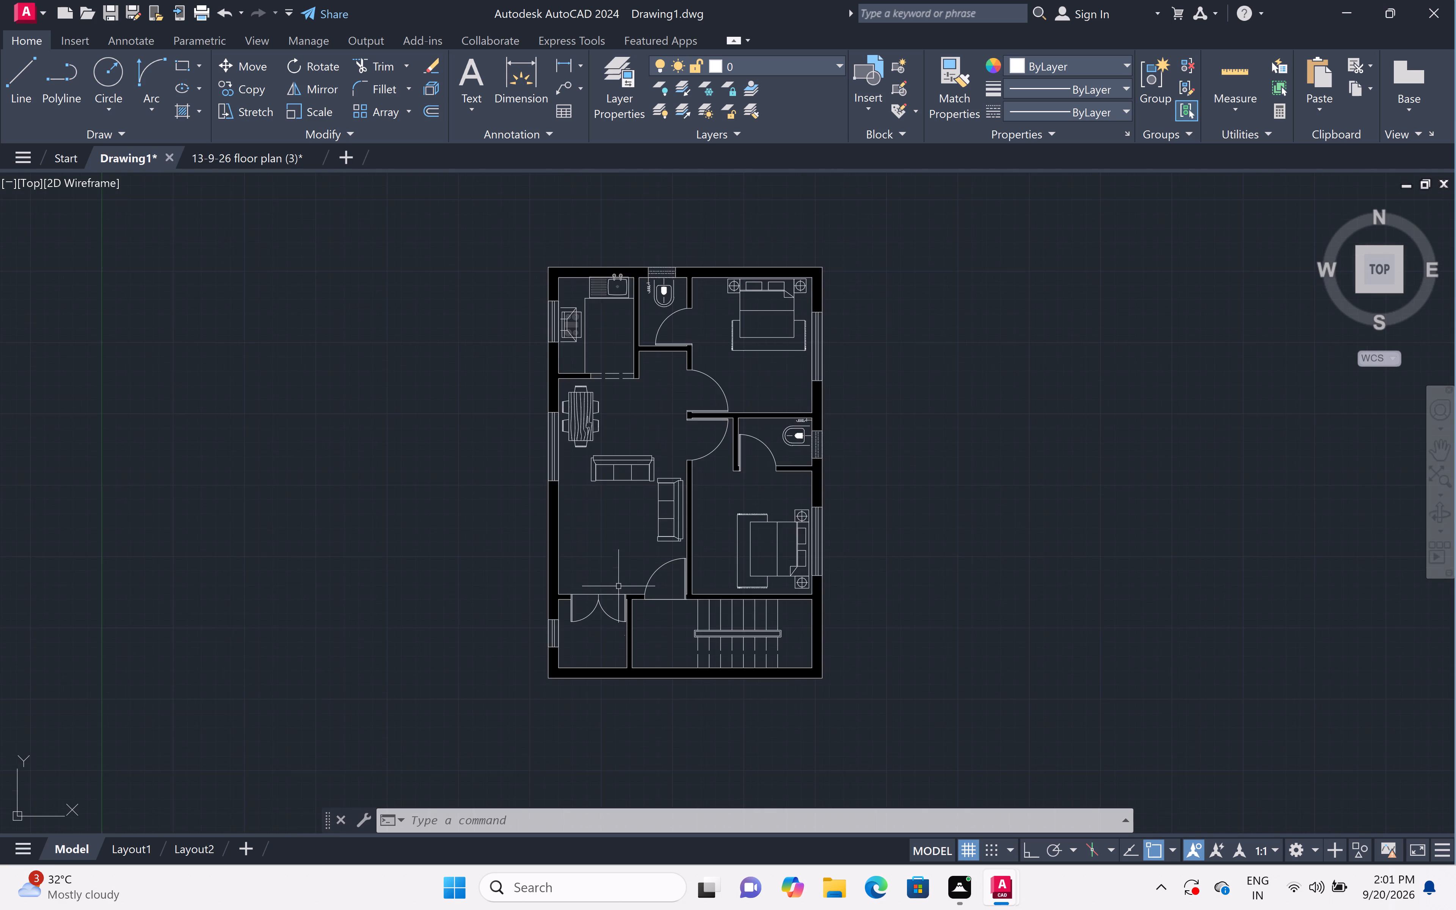
scroll(618, 586, "up", 1)
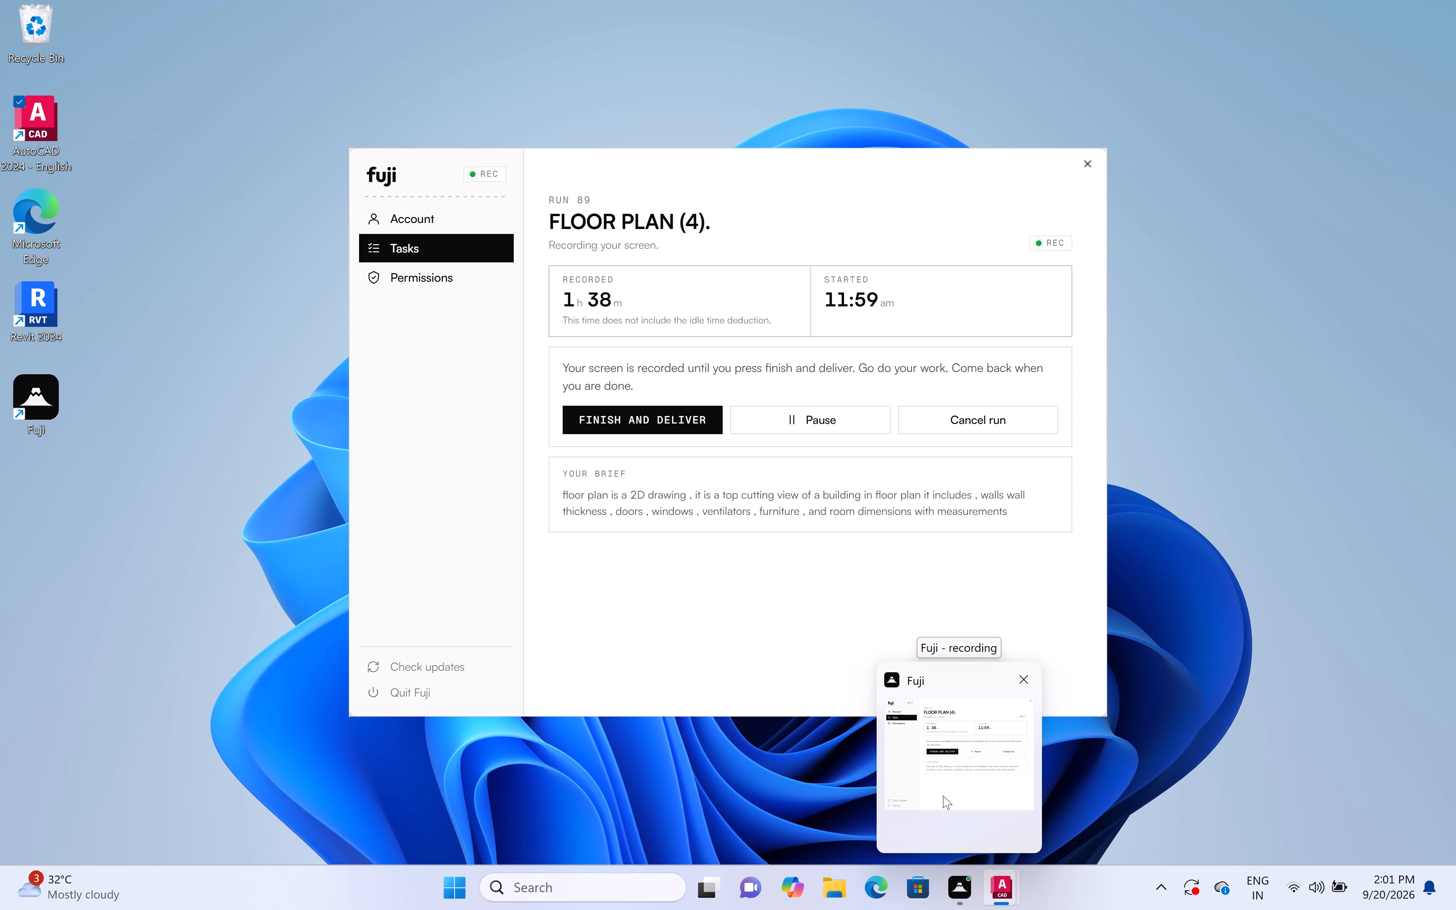
scroll(792, 717, "down", 1)
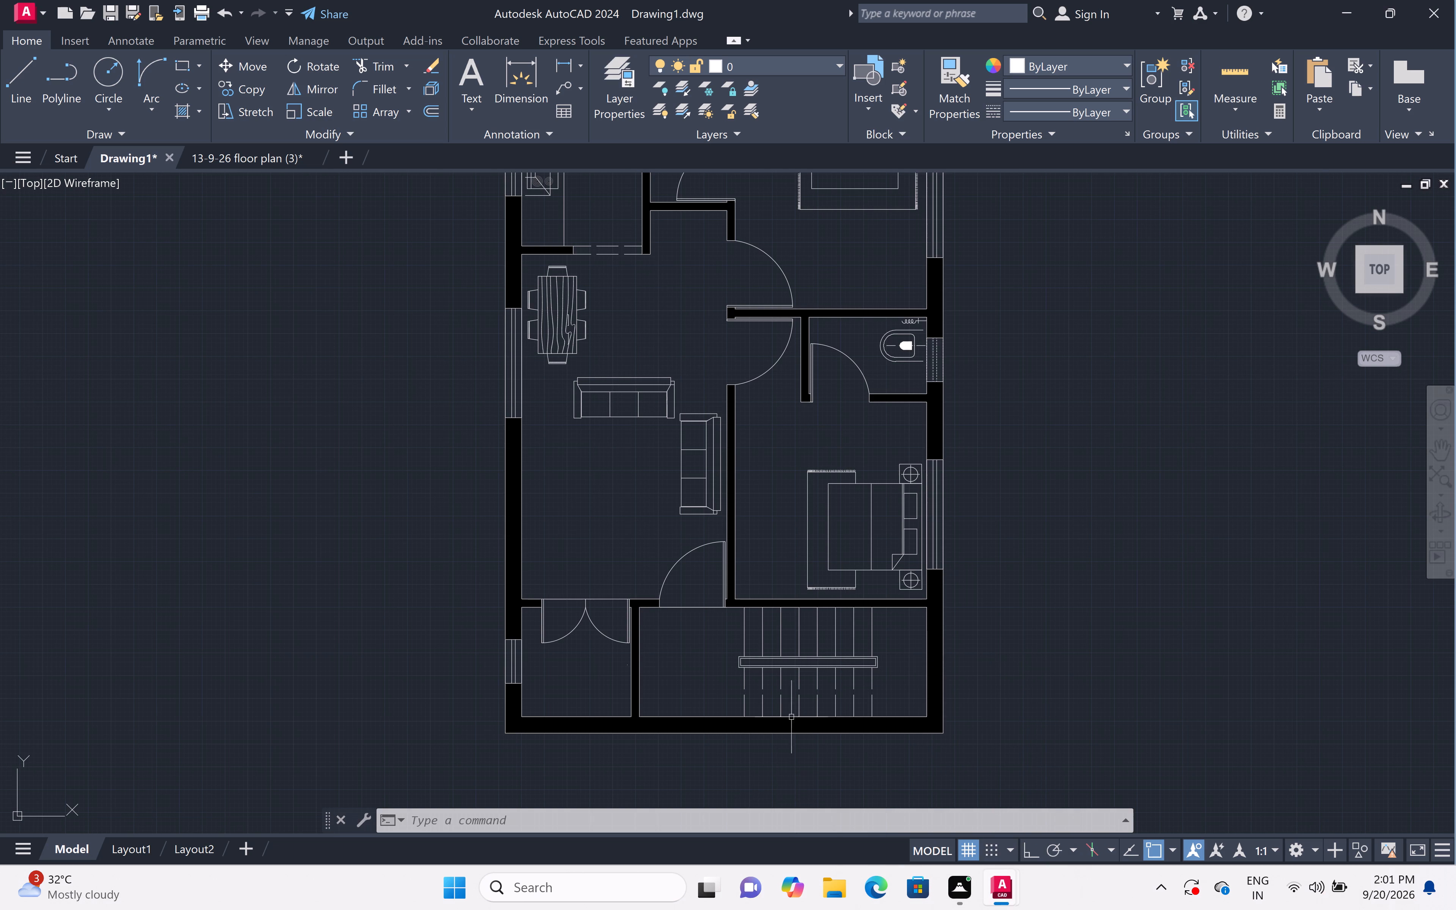
scroll(792, 717, "down", 1)
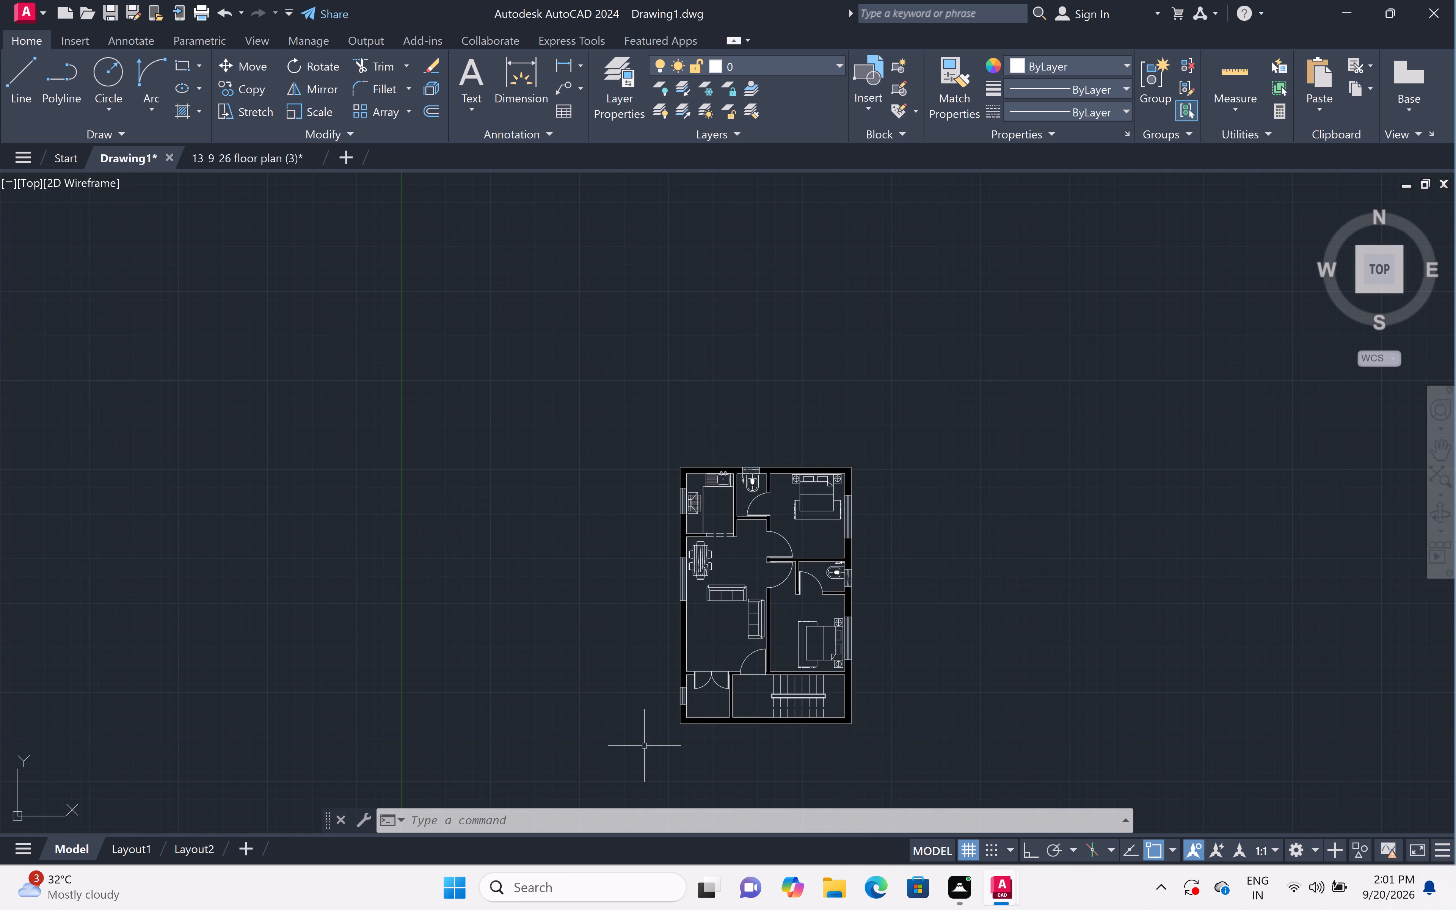
scroll(639, 734, "up", 2)
scroll(639, 729, "down", 1)
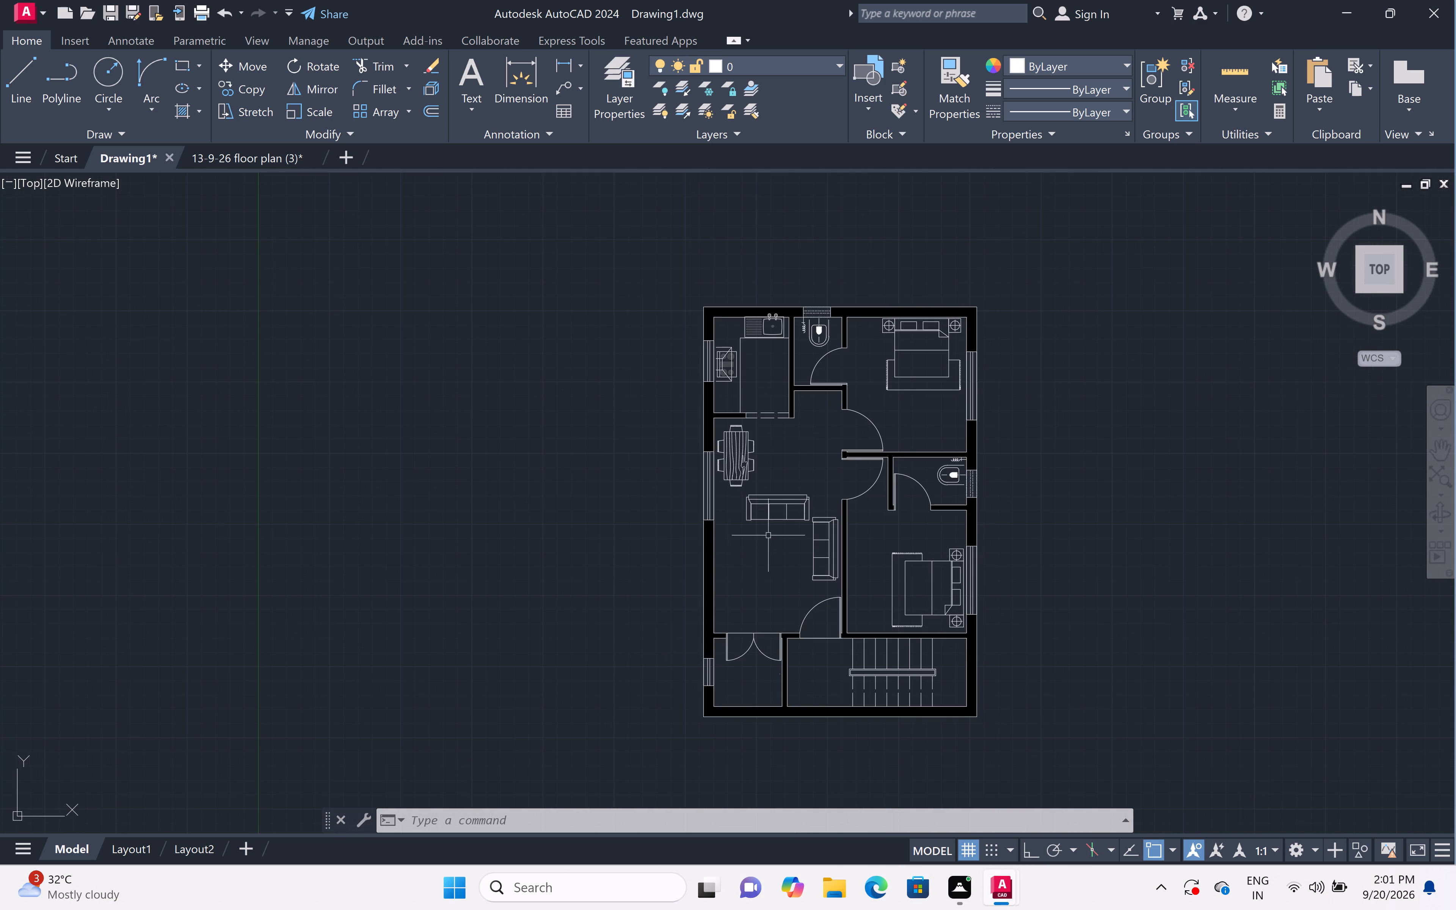
scroll(989, 354, "up", 2)
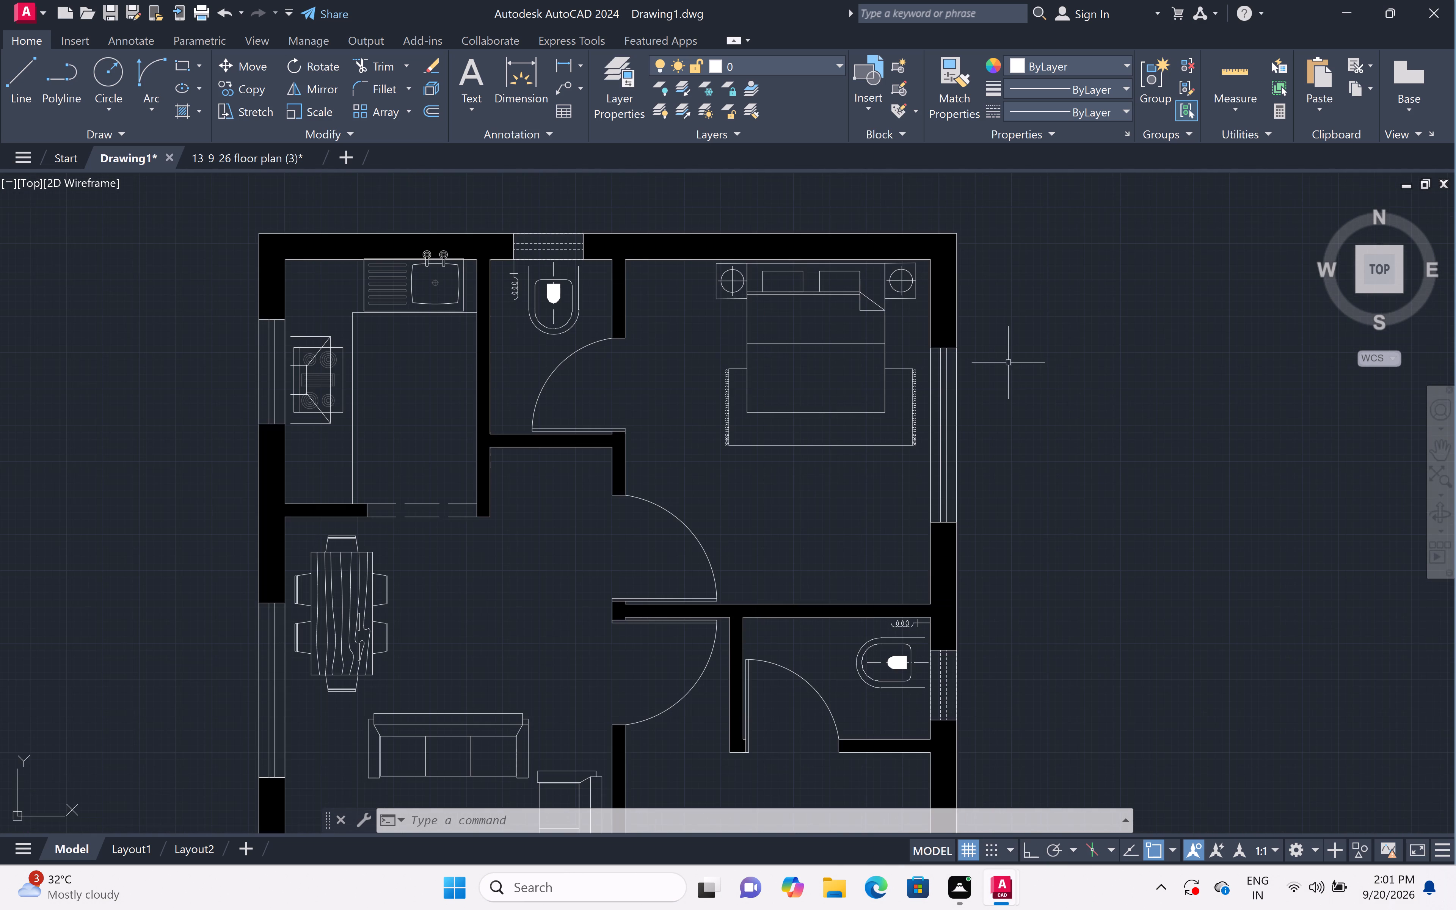
Add a two-line multiline text label reading KITCHEN and 5'6"X7'0" in the open floor area of the kitchen.
type("mt")
key("space")
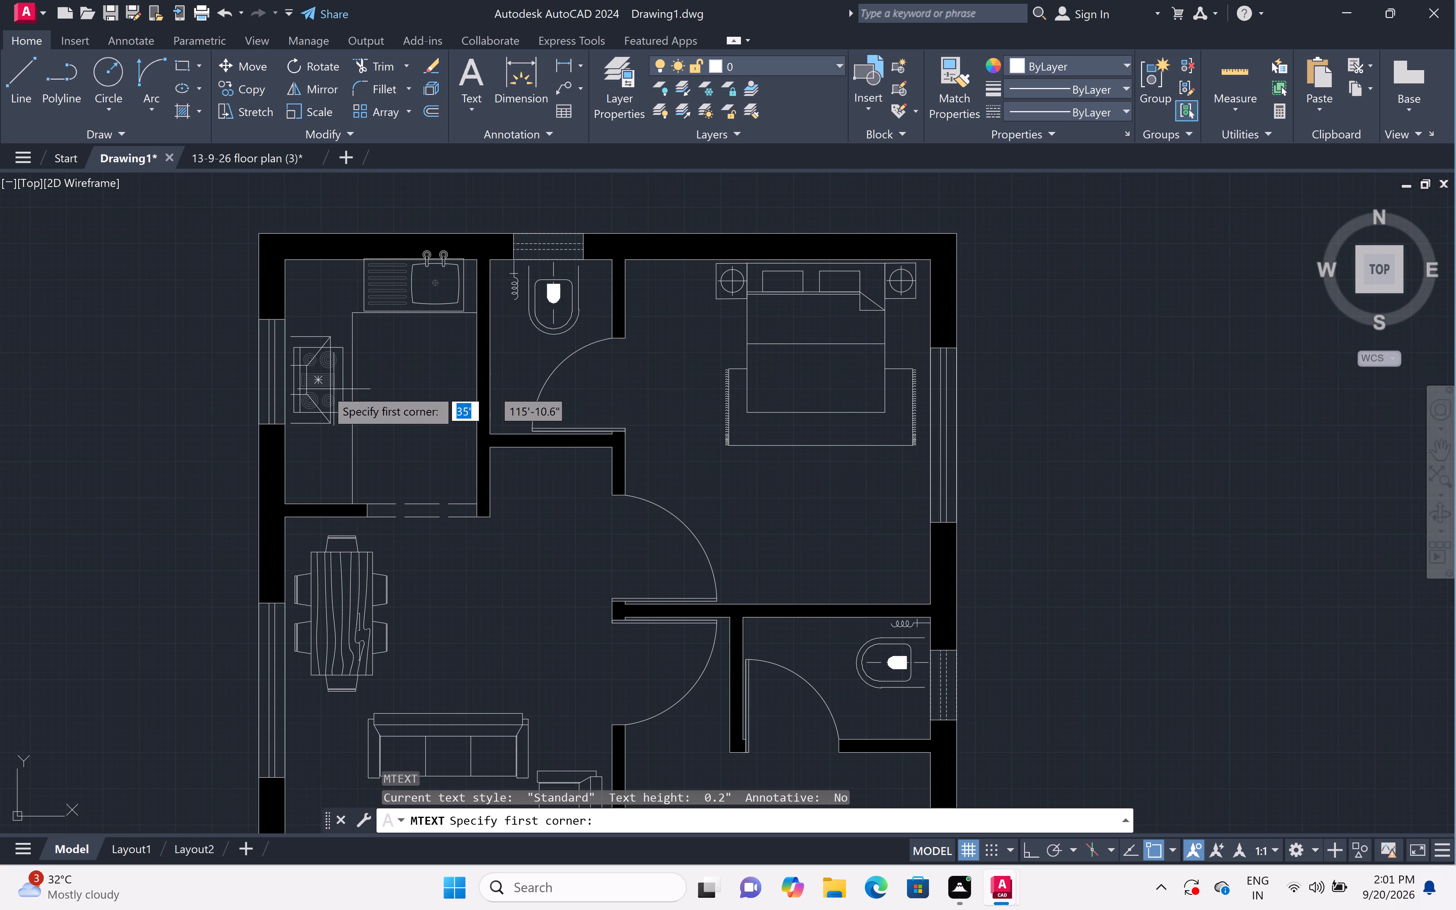
scroll(314, 389, "up", 2)
scroll(407, 381, "up", 2)
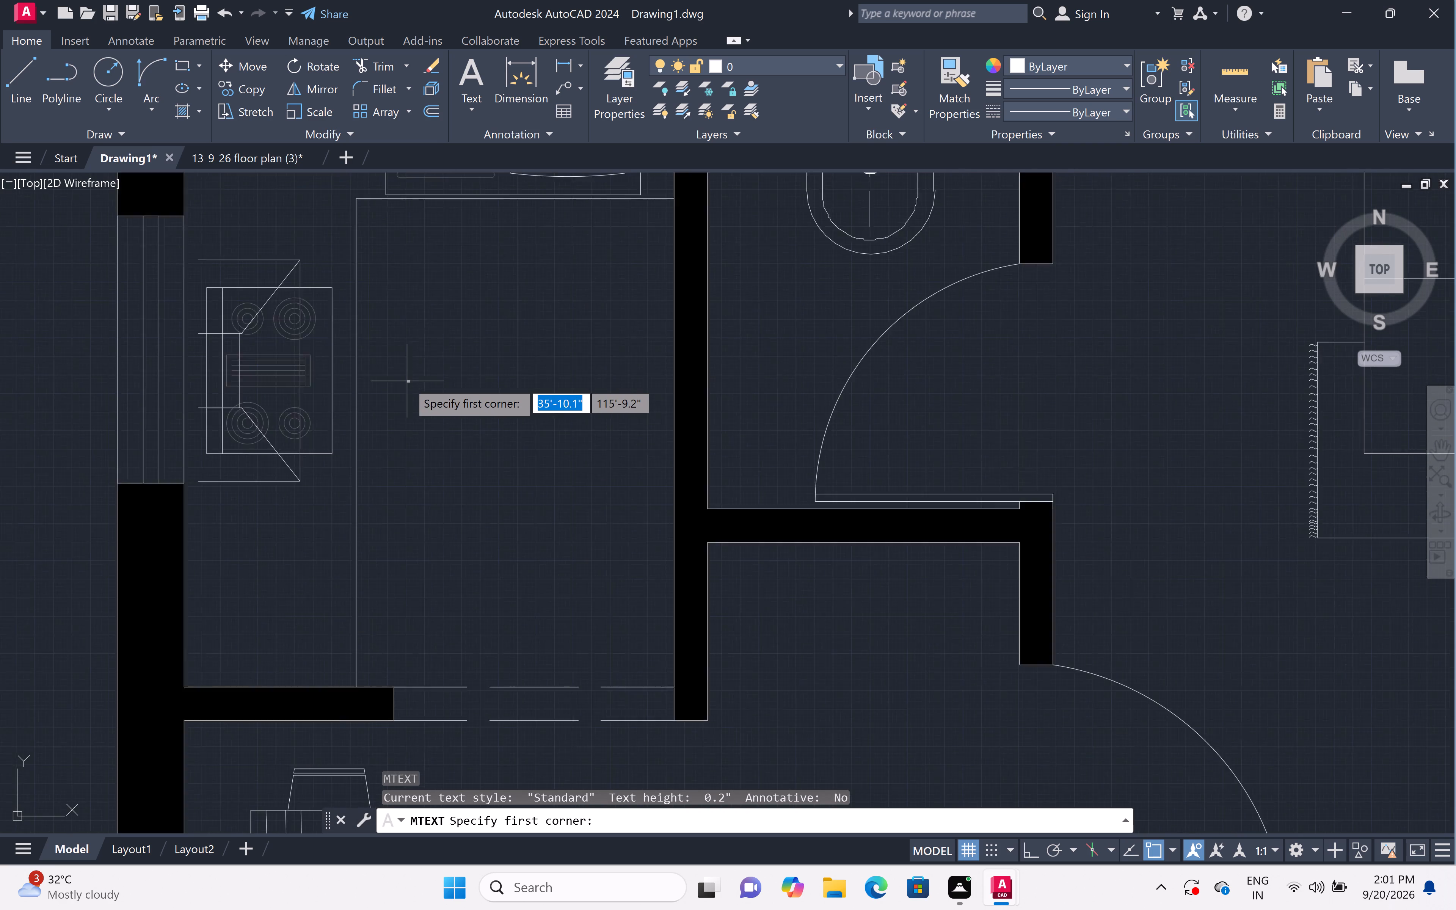
scroll(395, 362, "down", 2)
left_click(386, 363)
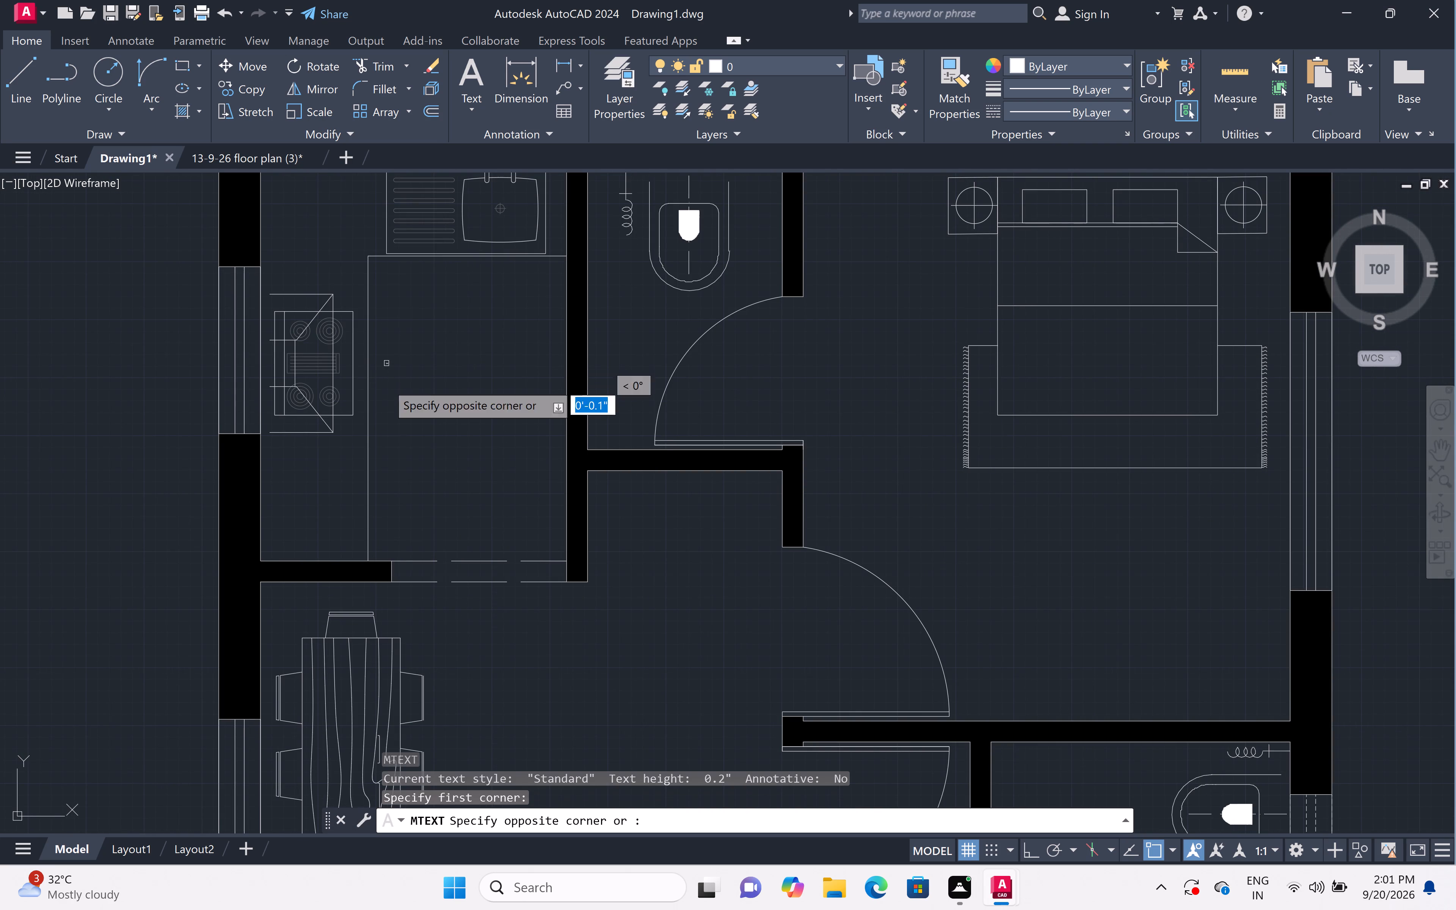
left_click(549, 446)
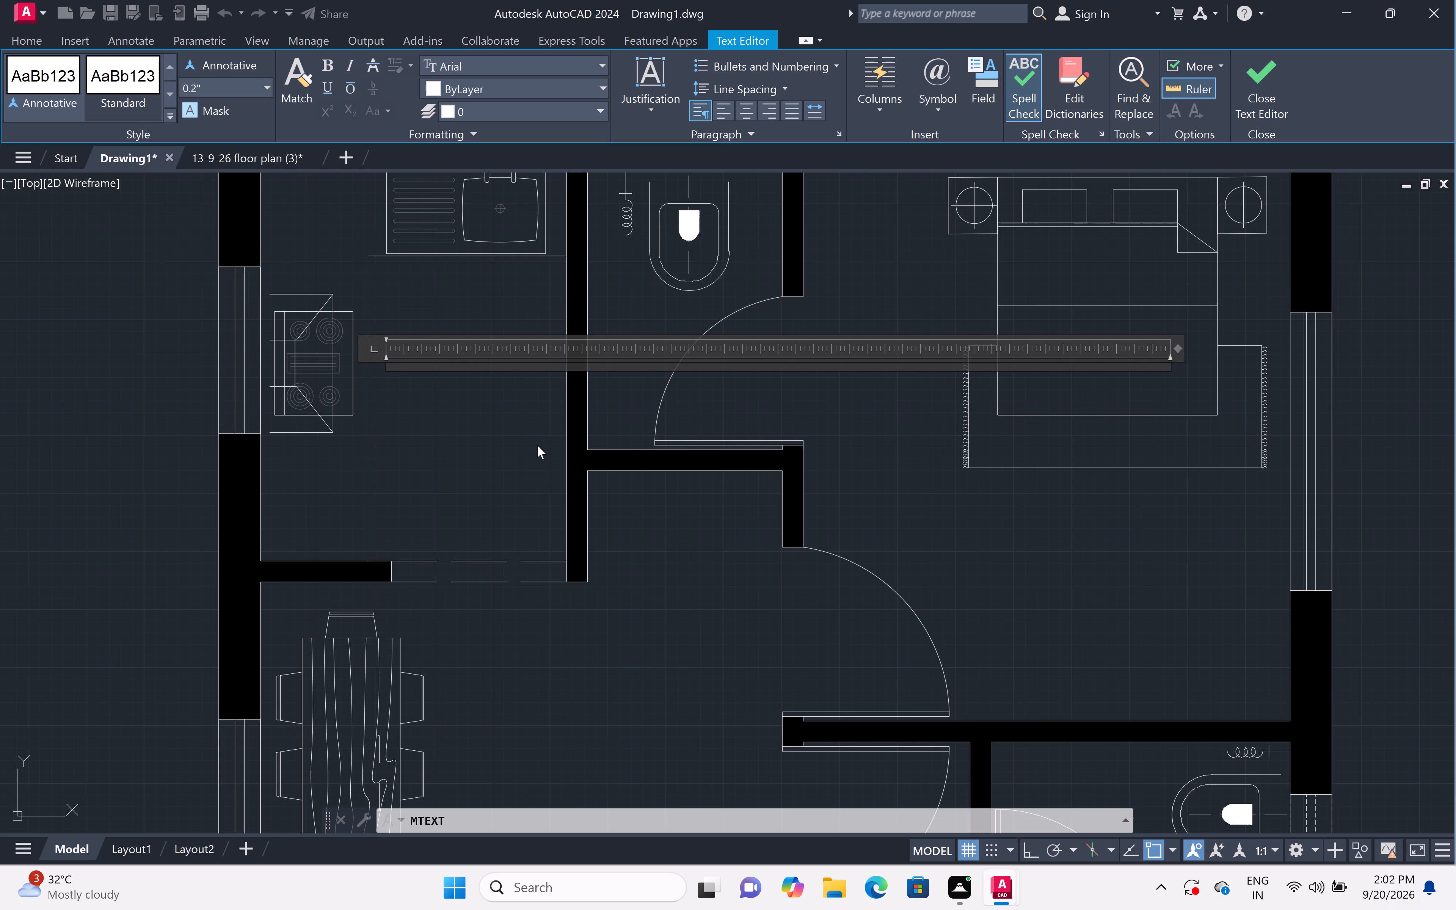
type("KI")
key("BackSpace")
type("ITCHEN")
key("Return")
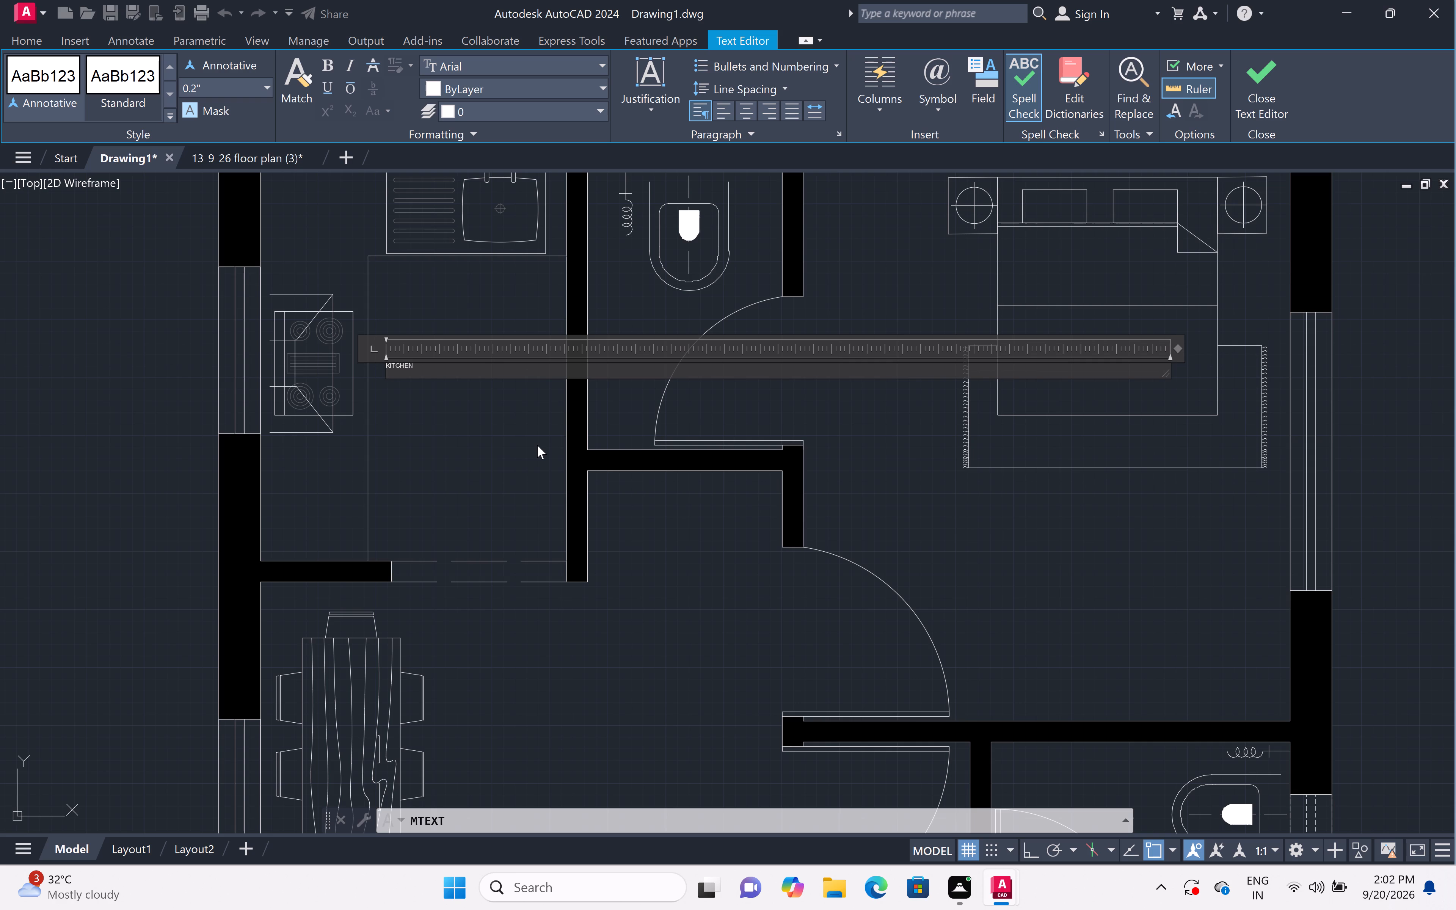
type("5'6\"")
key("x")
type("7'0\"")
scroll(372, 433, "up", 1)
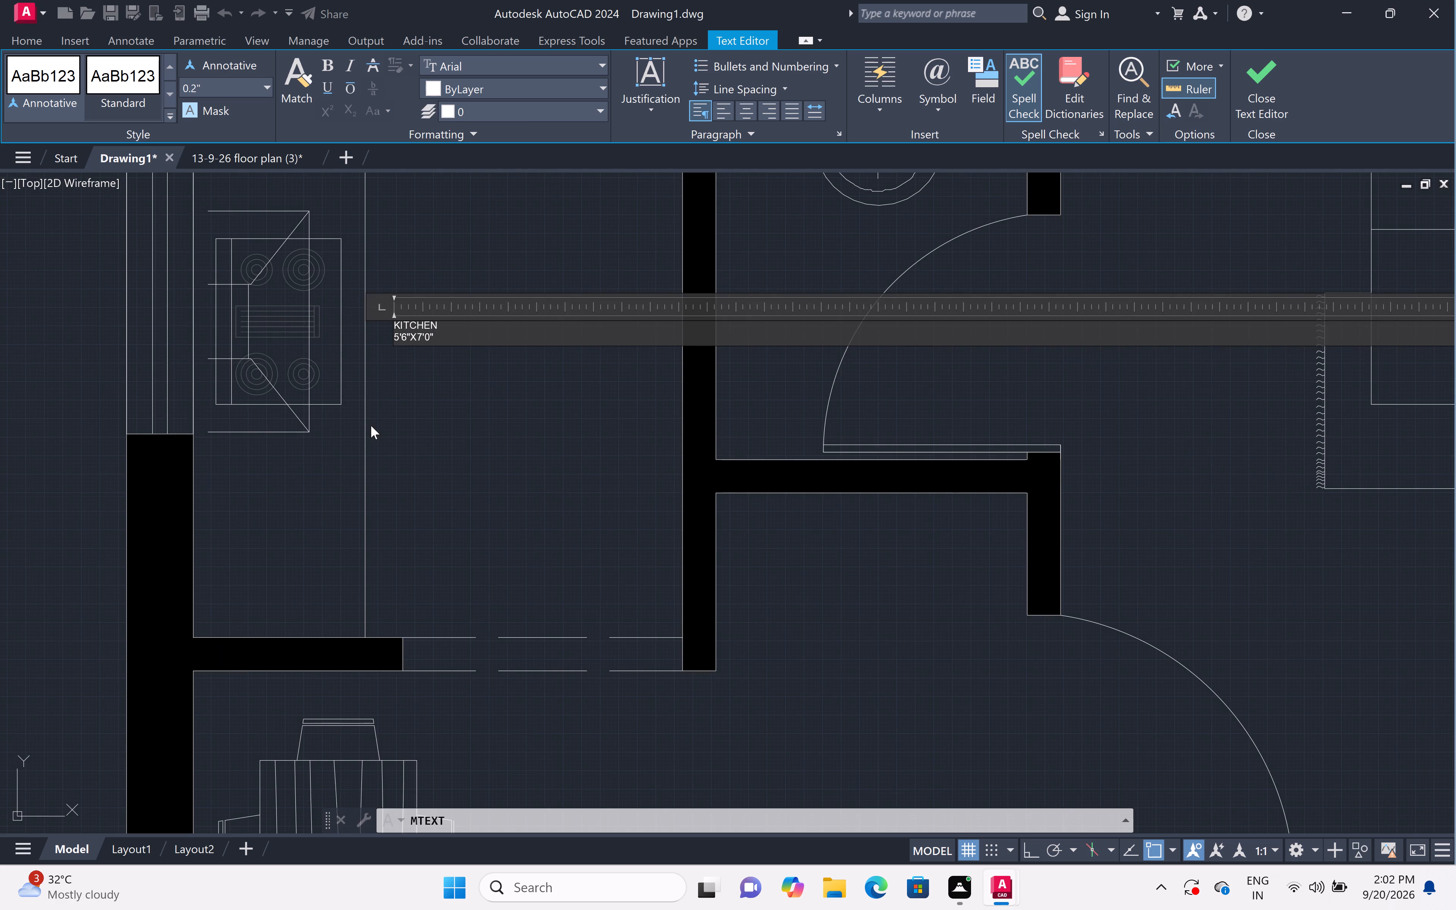
scroll(380, 386, "up", 2)
scroll(381, 385, "down", 1)
left_click(405, 405)
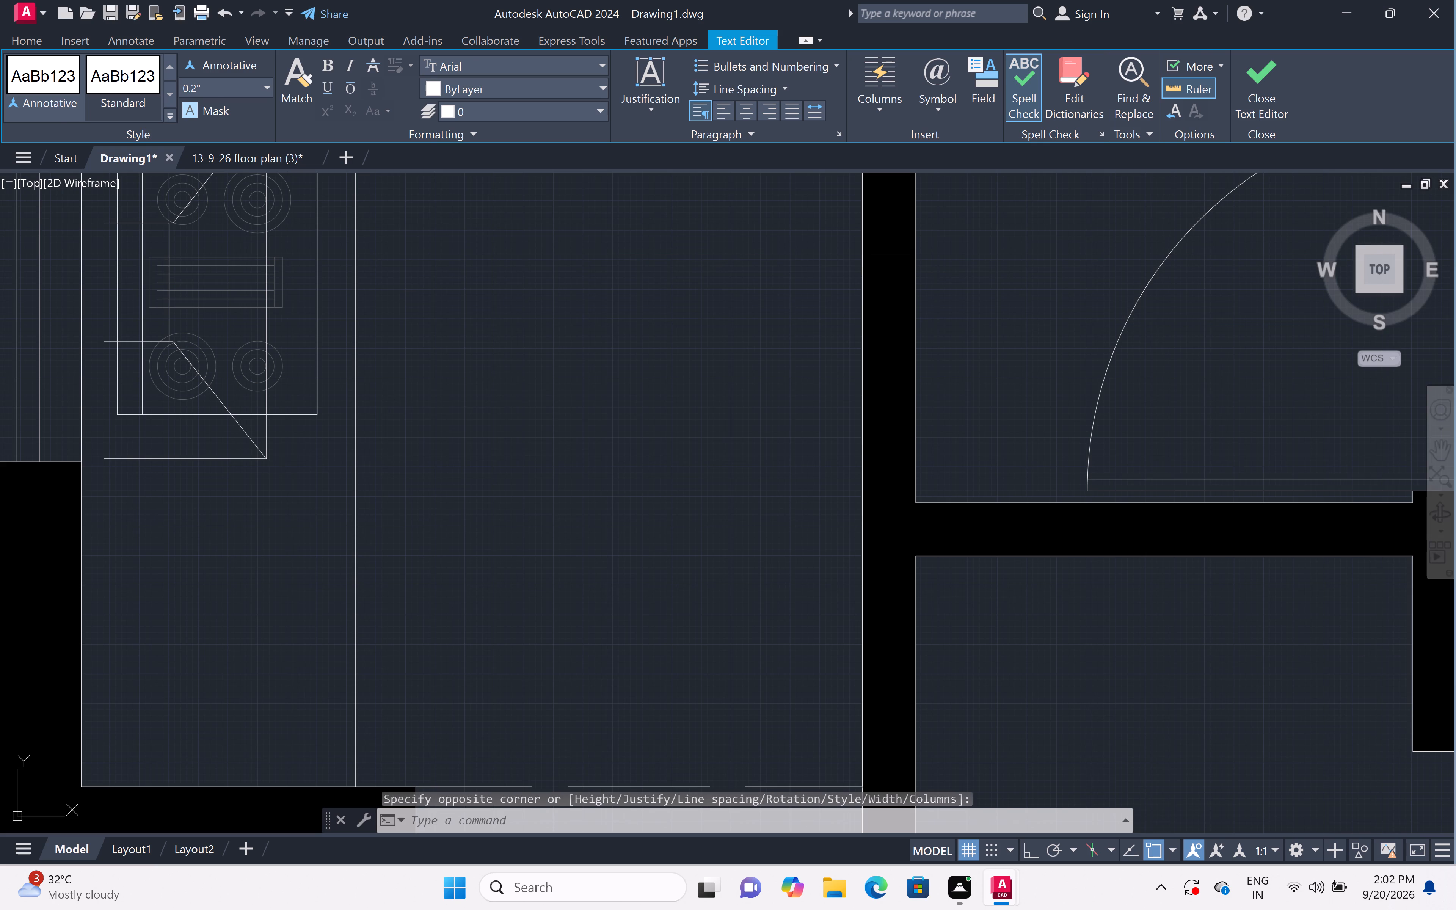
Set the text height of the kitchen label to 6".
left_click(386, 257)
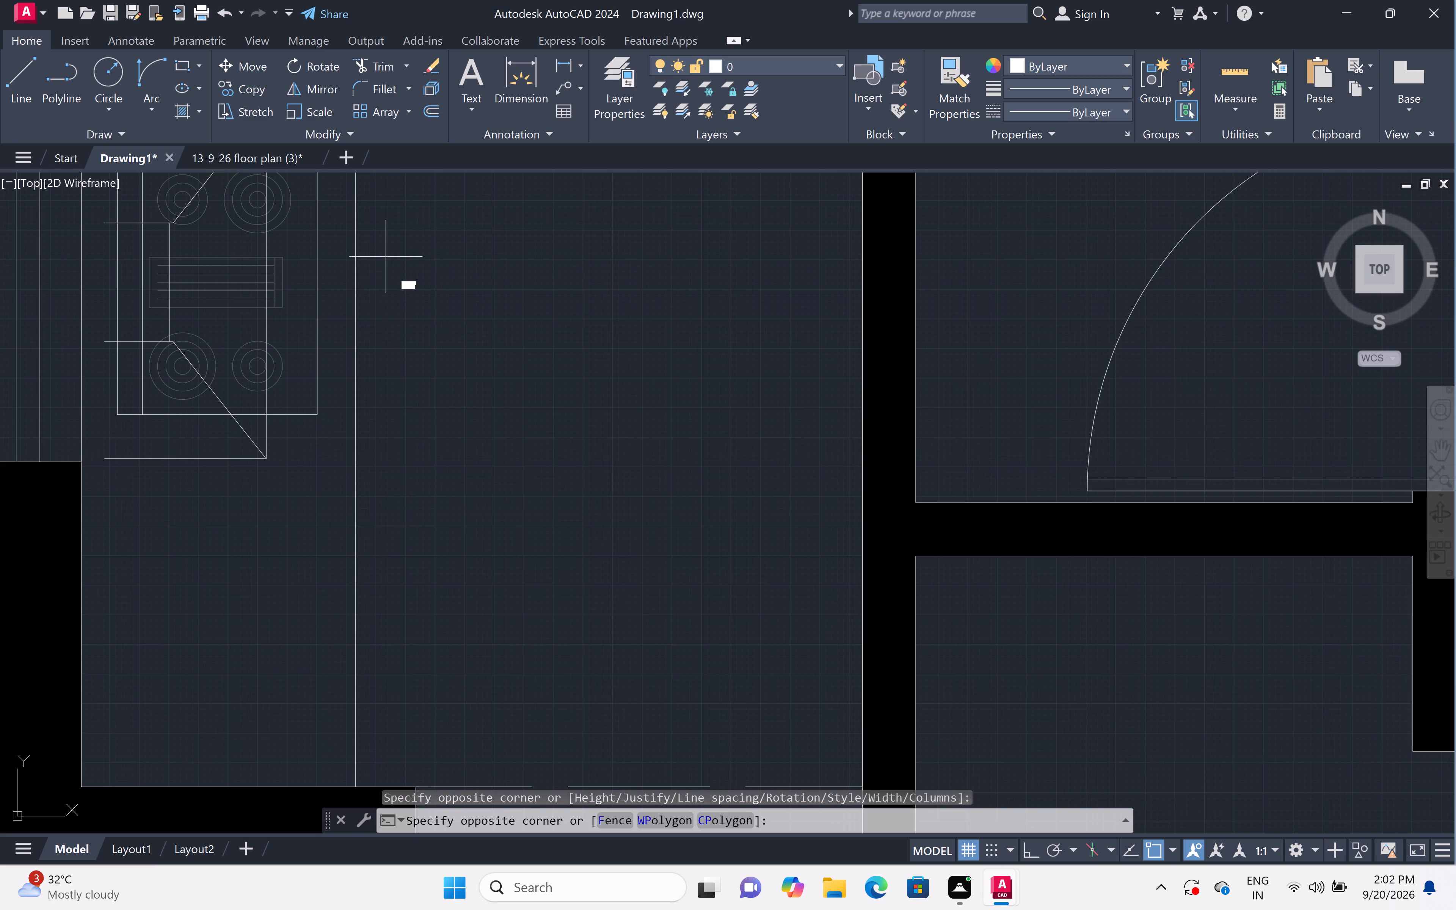
left_click(428, 326)
right_click(497, 359)
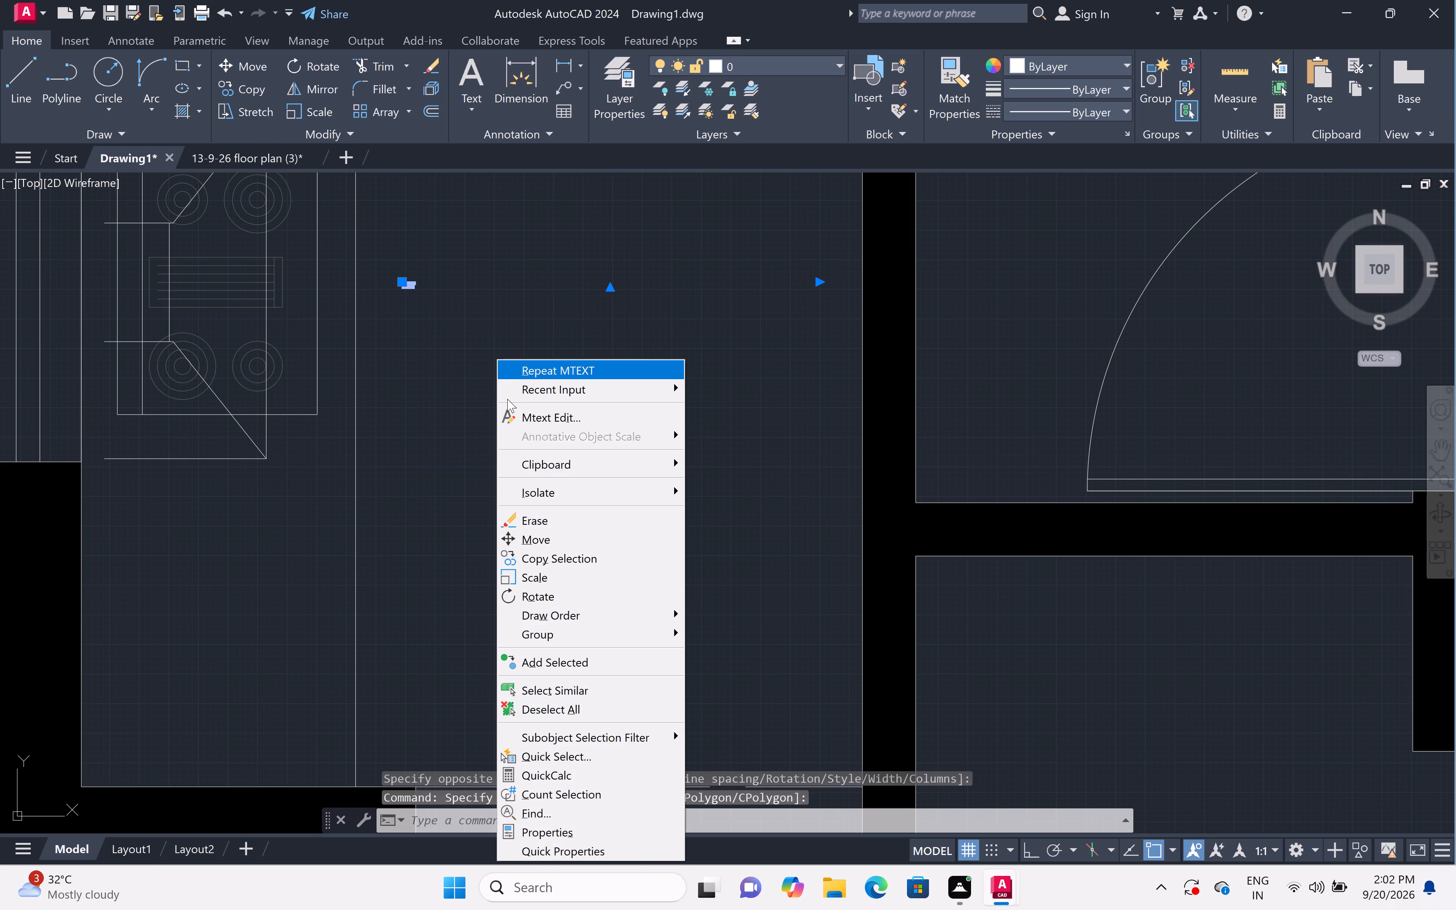
left_click(585, 832)
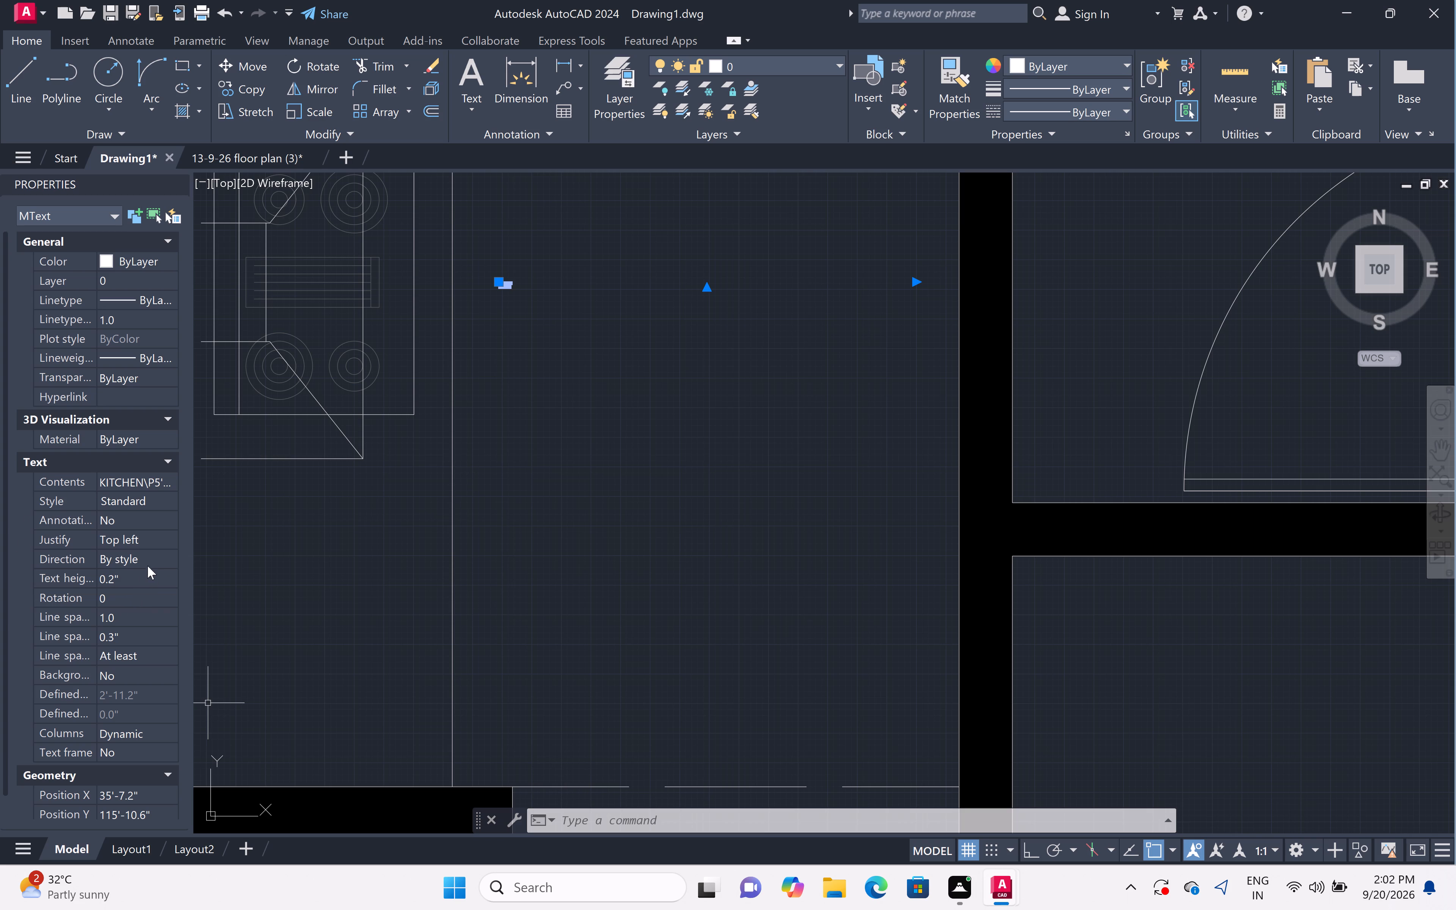
left_click(139, 578)
key("BackSpace")
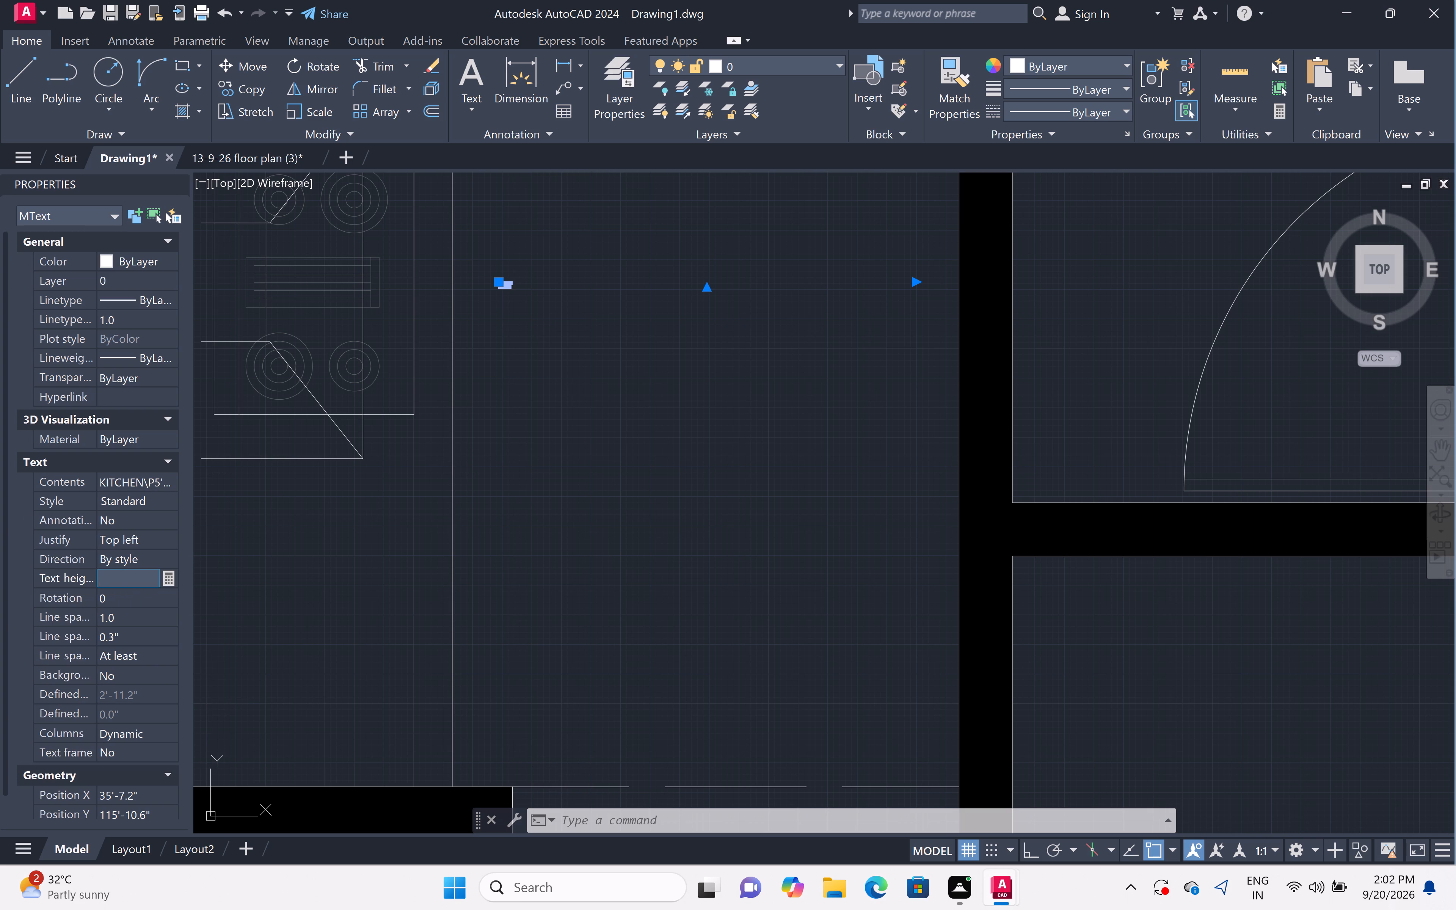
key("6")
key("shift+quotedbl")
left_click(700, 595)
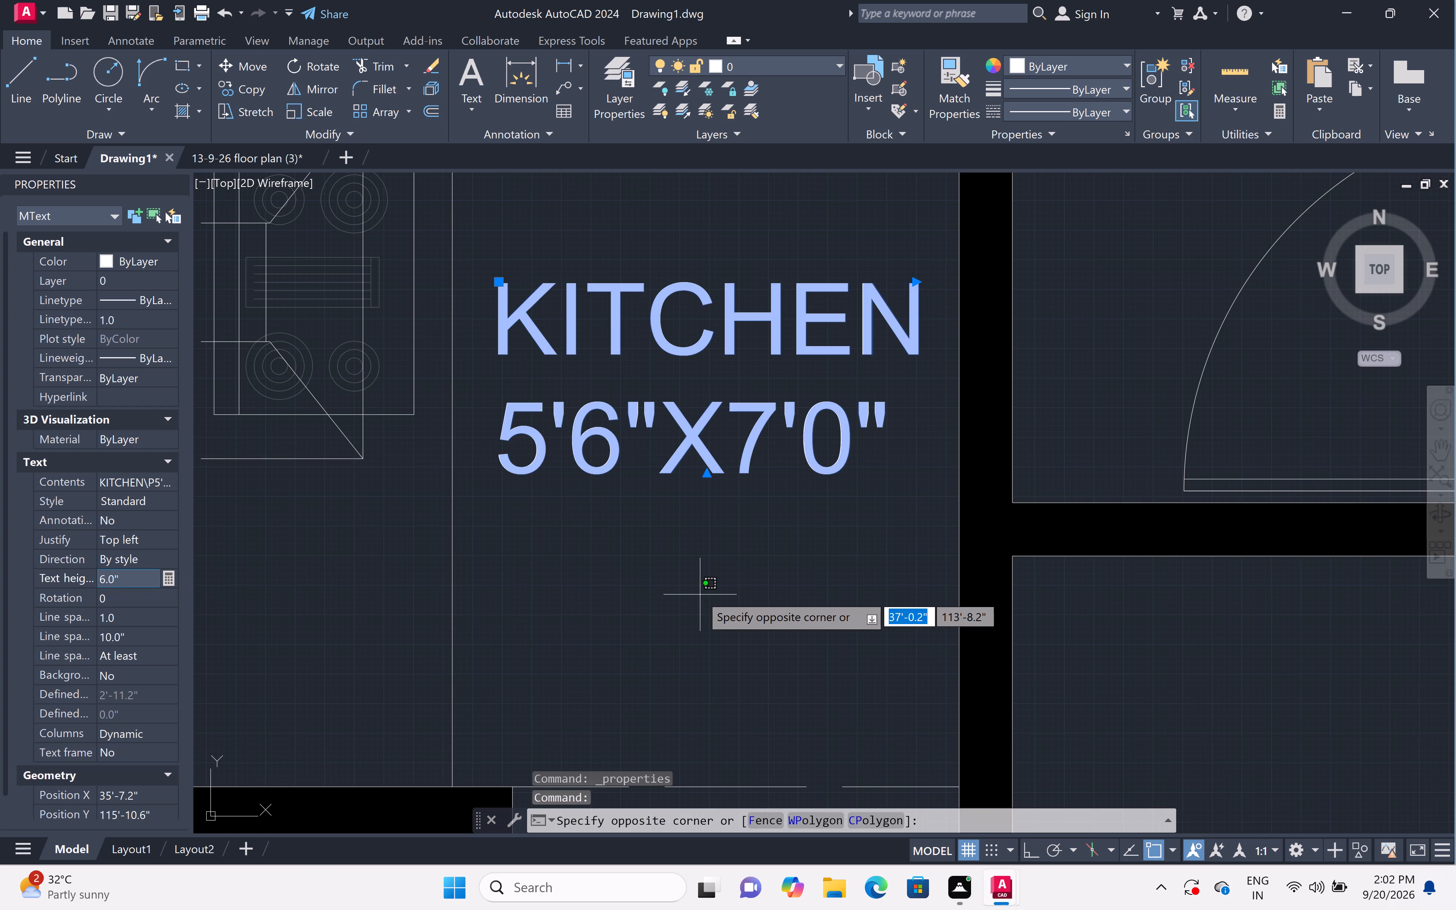
left_click(701, 596)
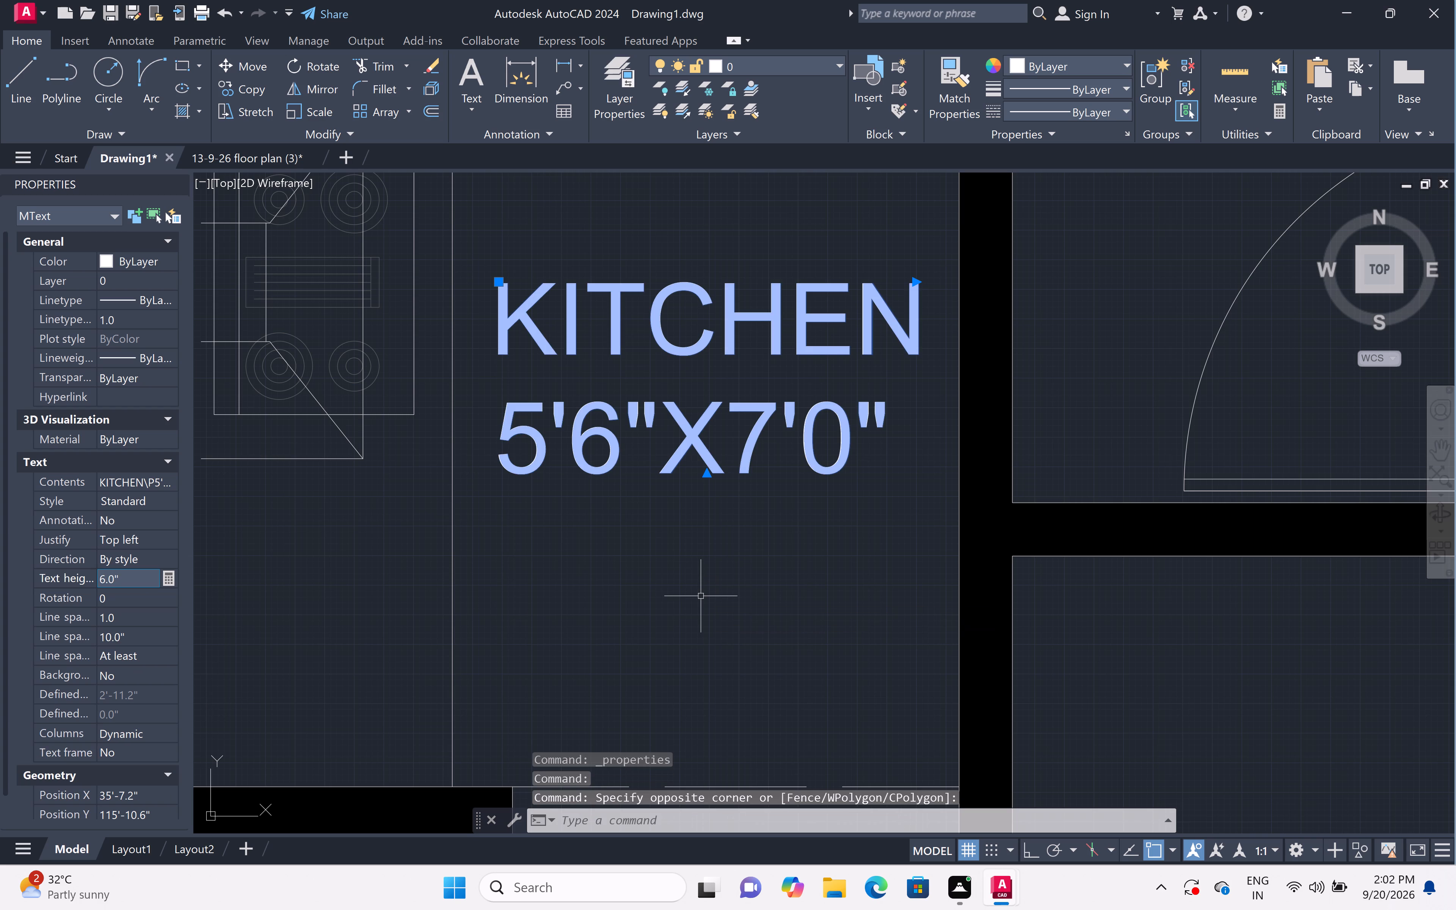
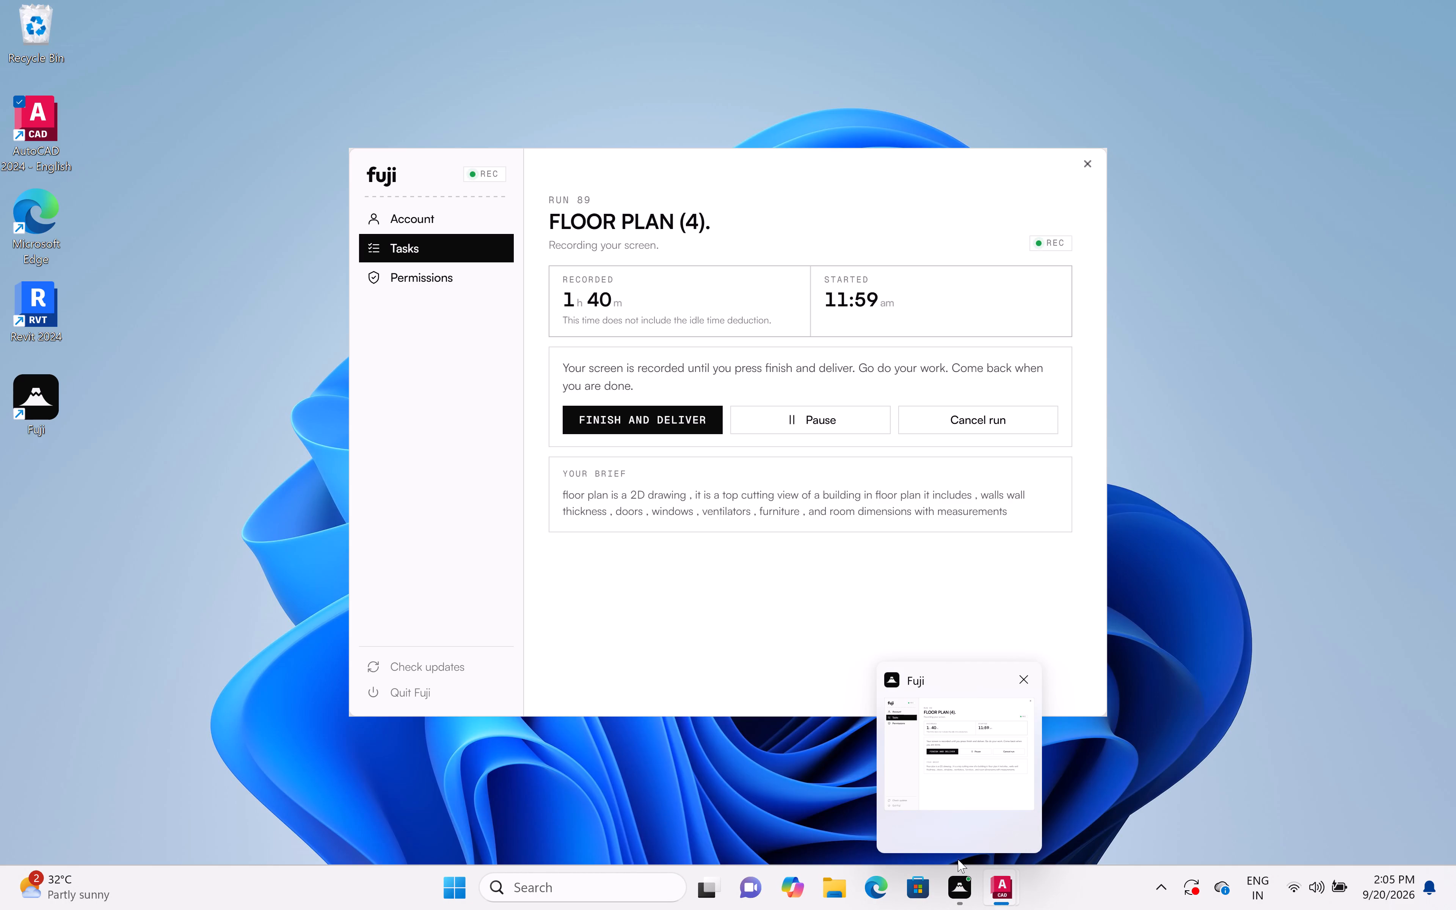
Change the first line of the kitchen label from all capitals to Kitchen, keeping the dimensions line.
left_click(727, 564)
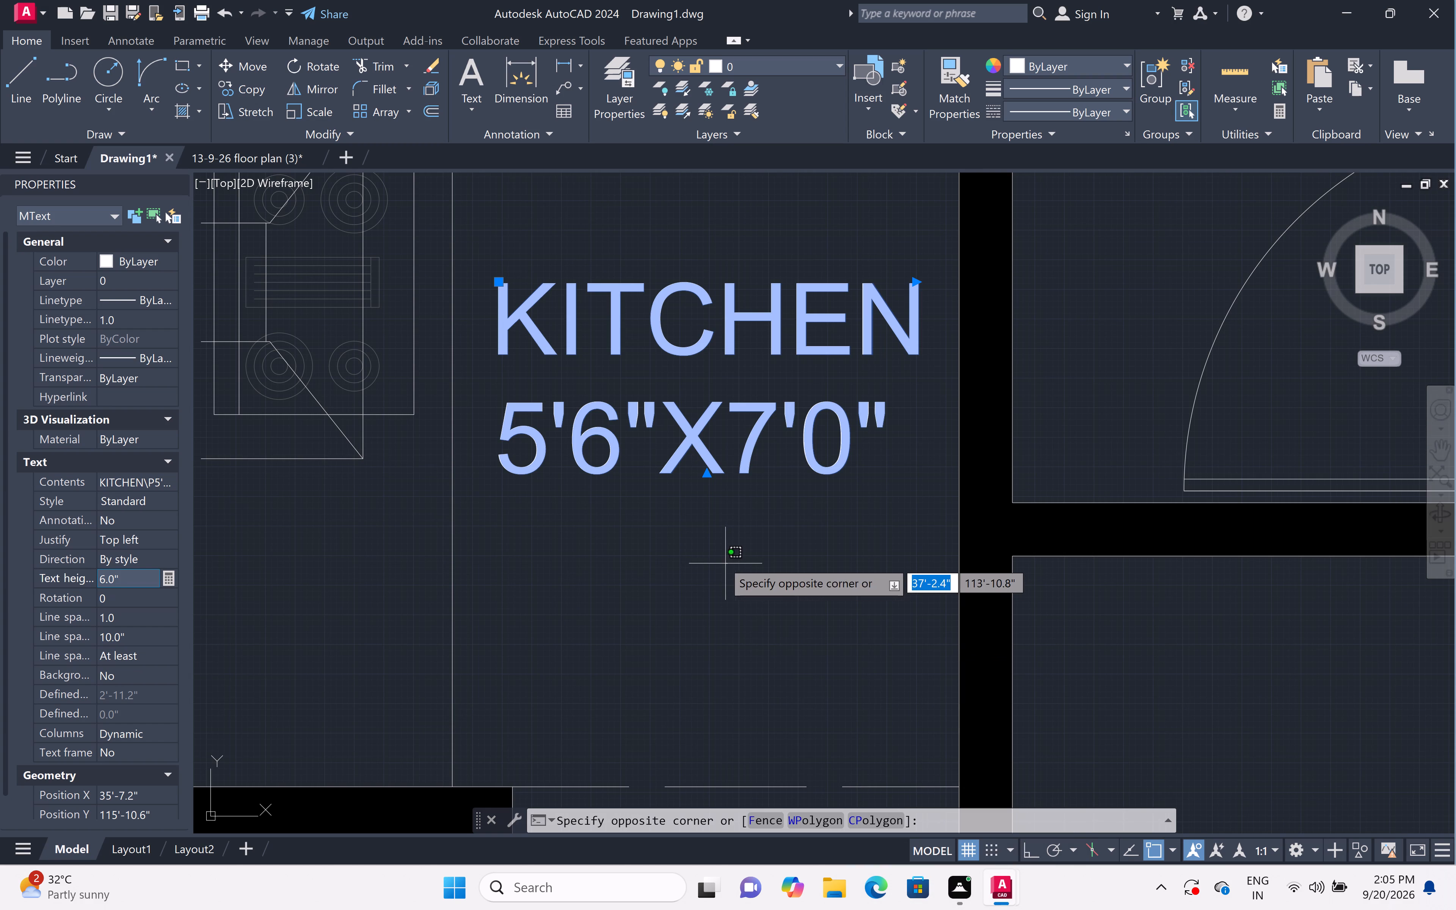
left_click(705, 567)
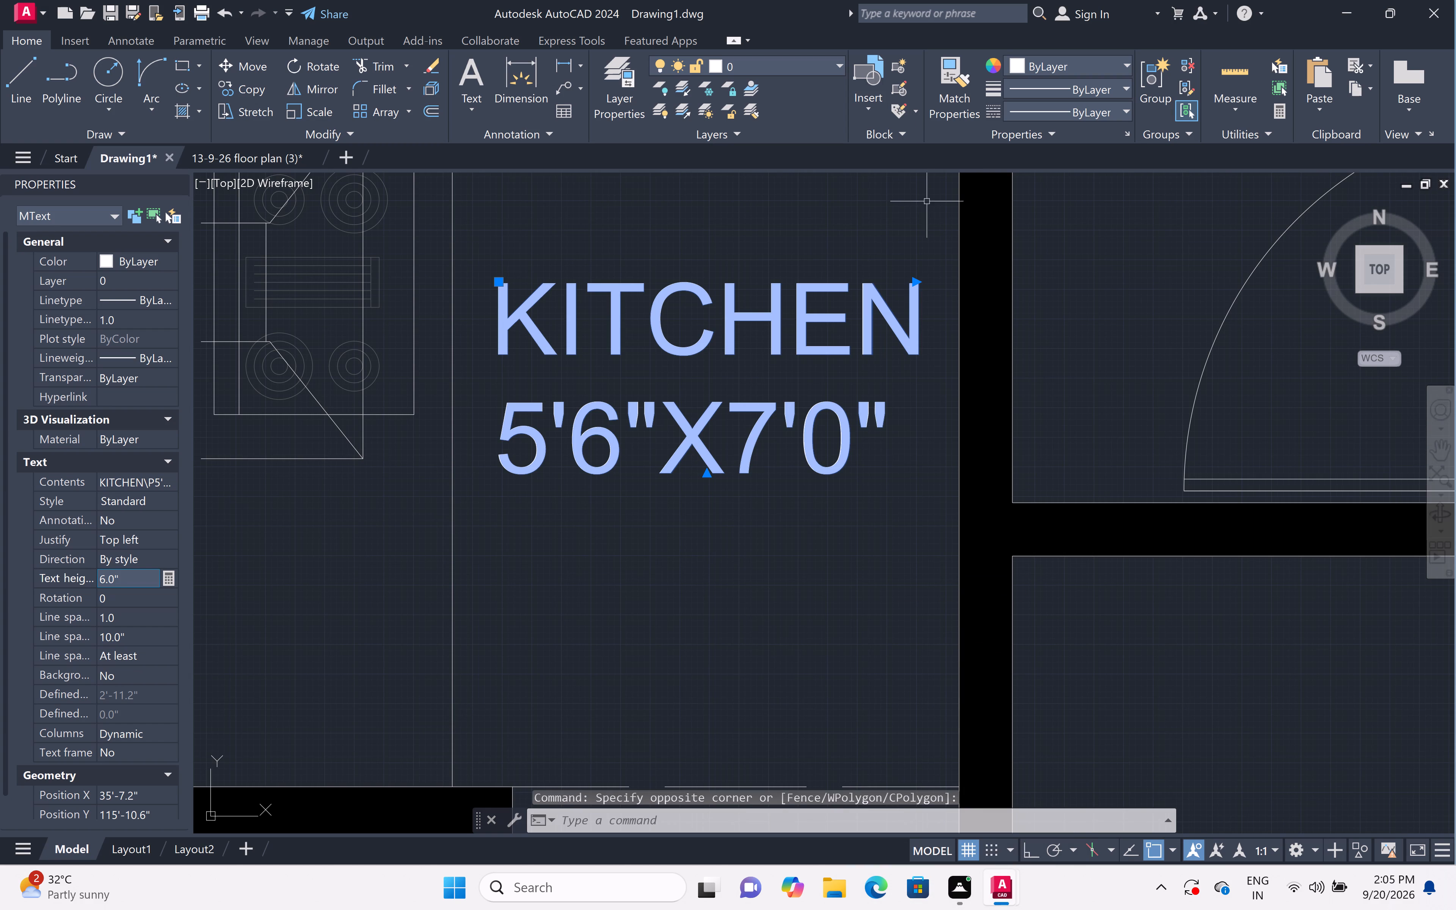
left_click(909, 332)
left_click(906, 331)
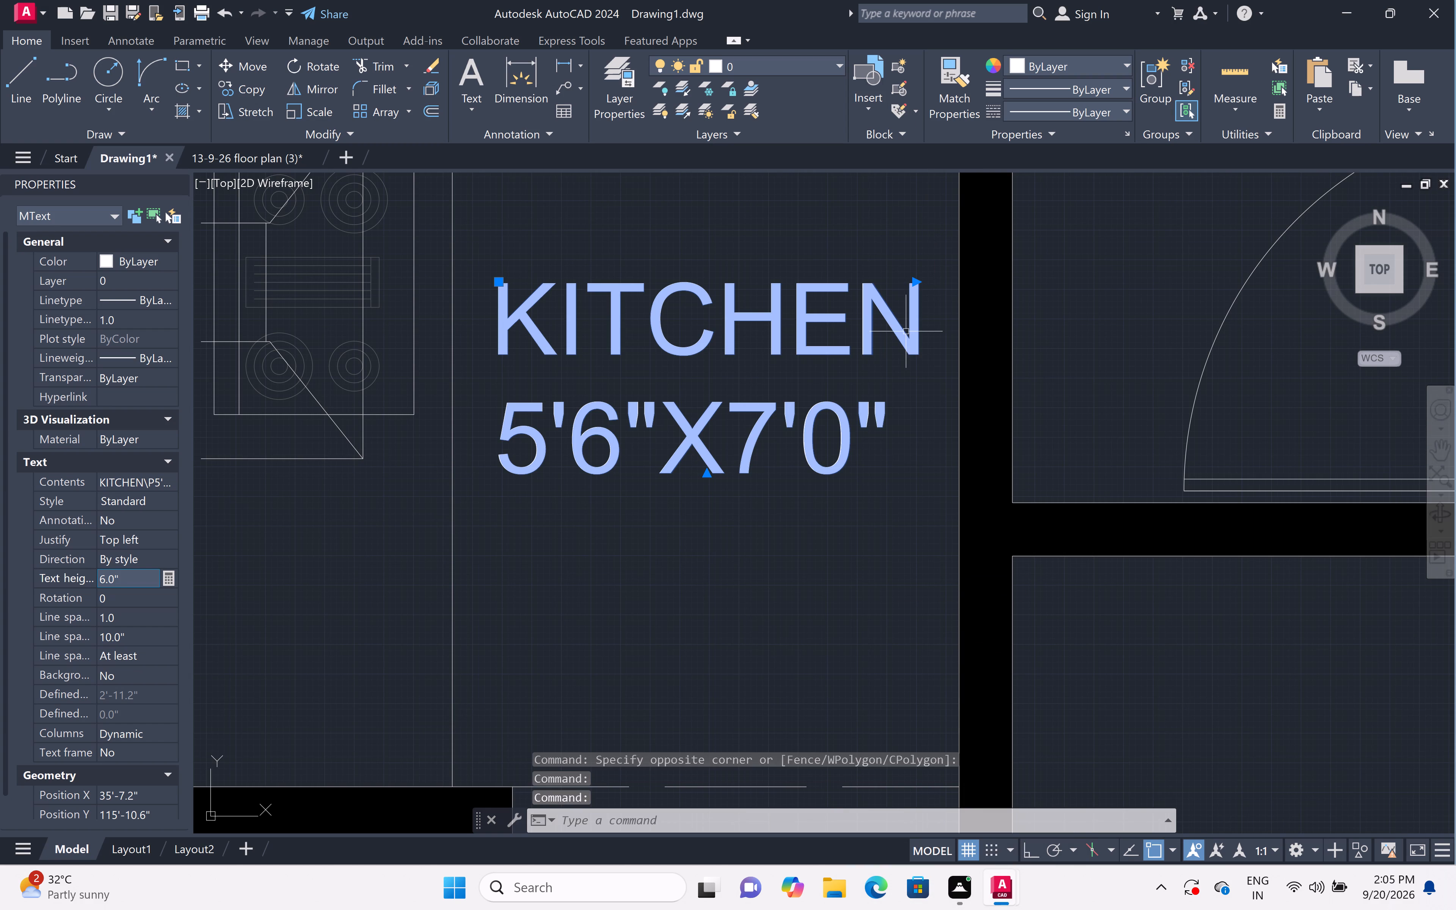
double_click(907, 332)
key("Escape")
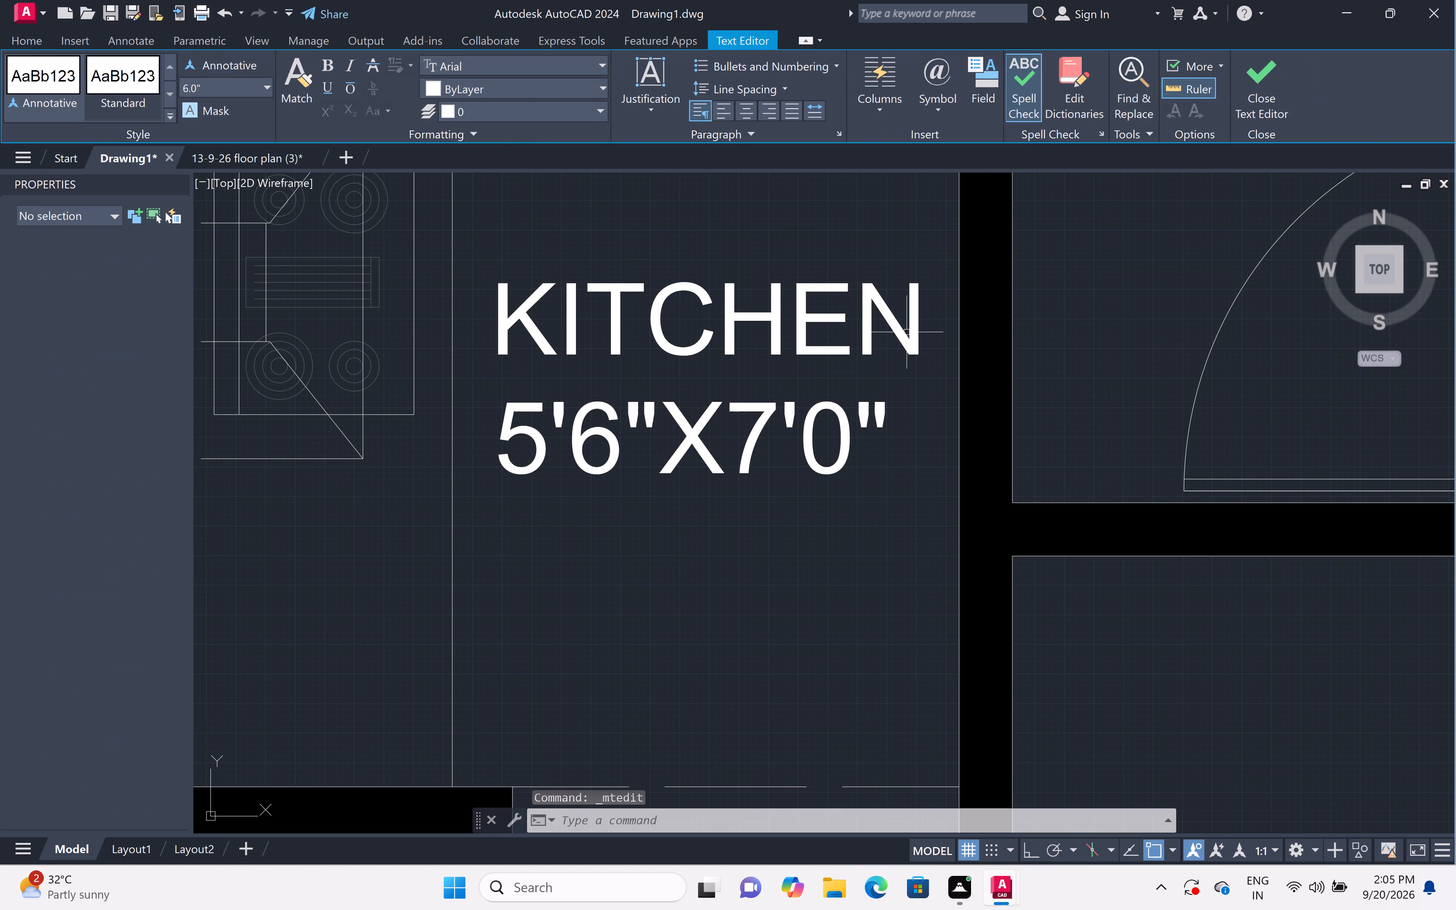
double_click(896, 338)
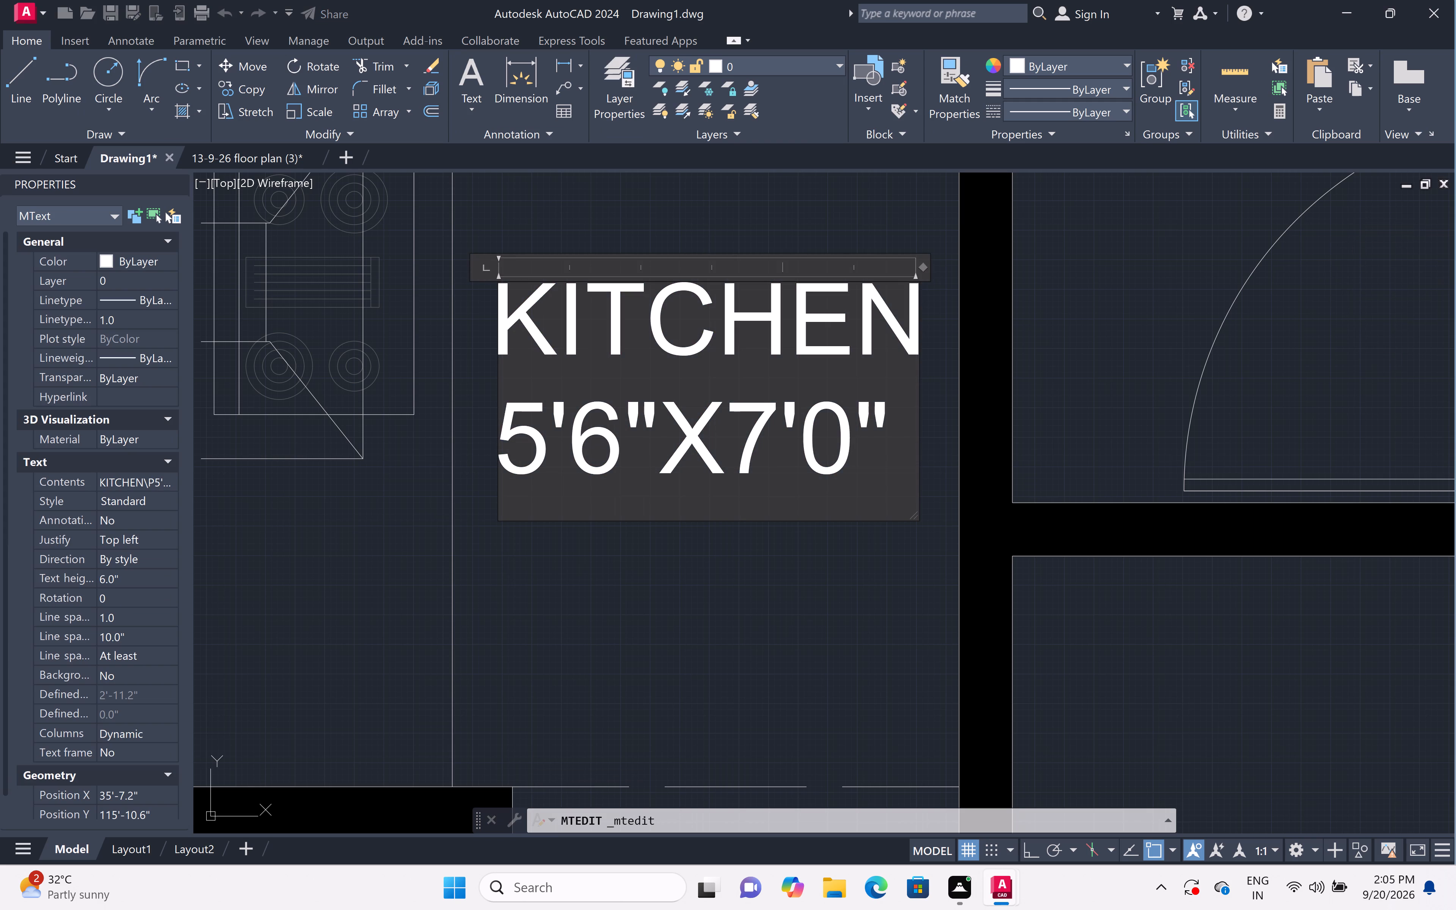
key("BackSpace")
key("BackSpace")
key("BackSpace")
key("BackSpace")
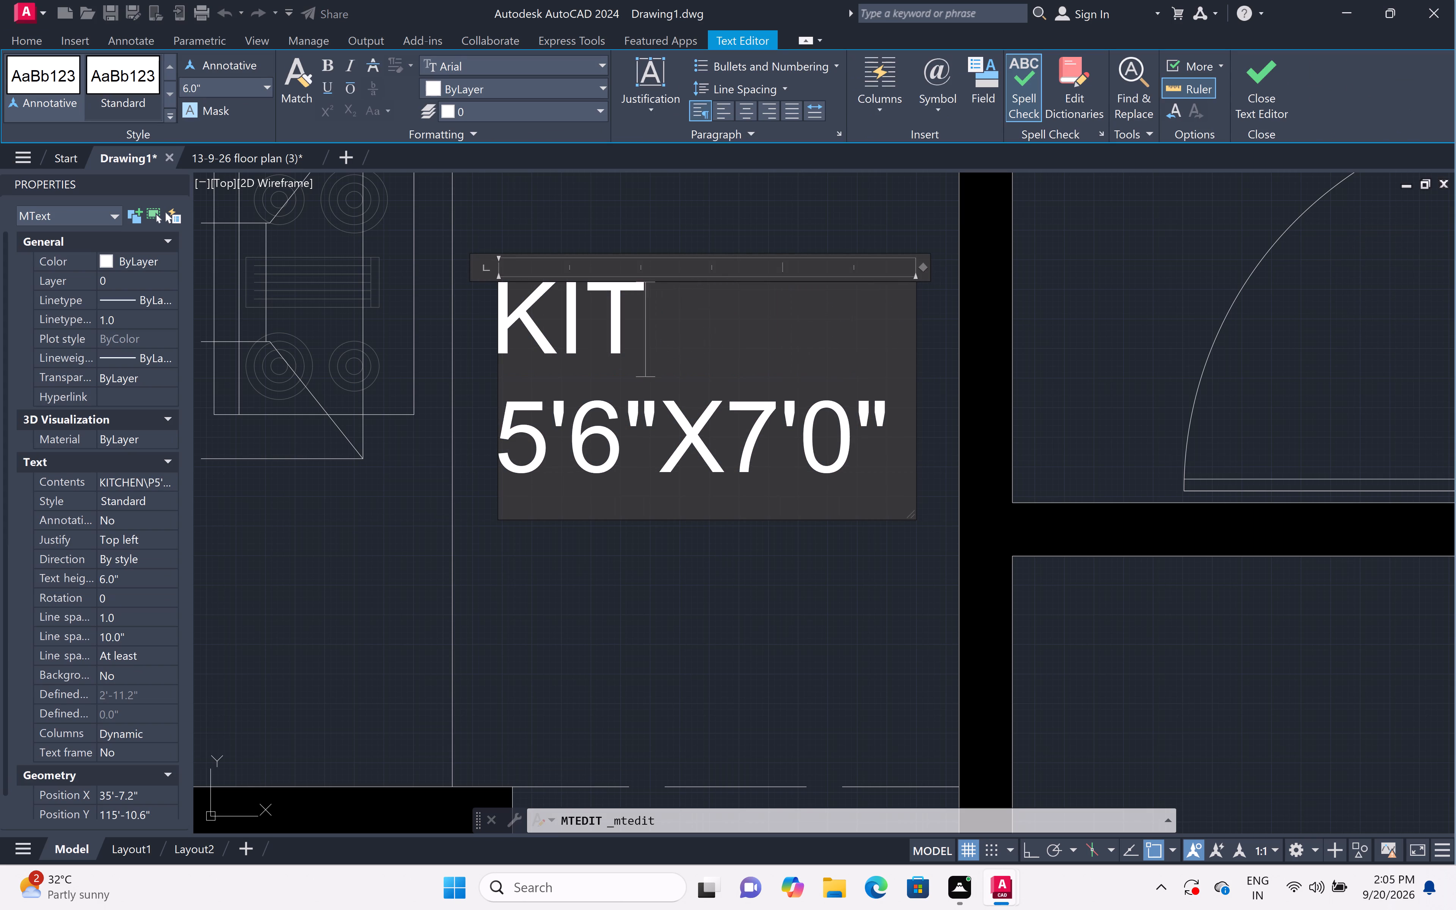
key("BackSpace")
key("BackSpace")
type("itchen")
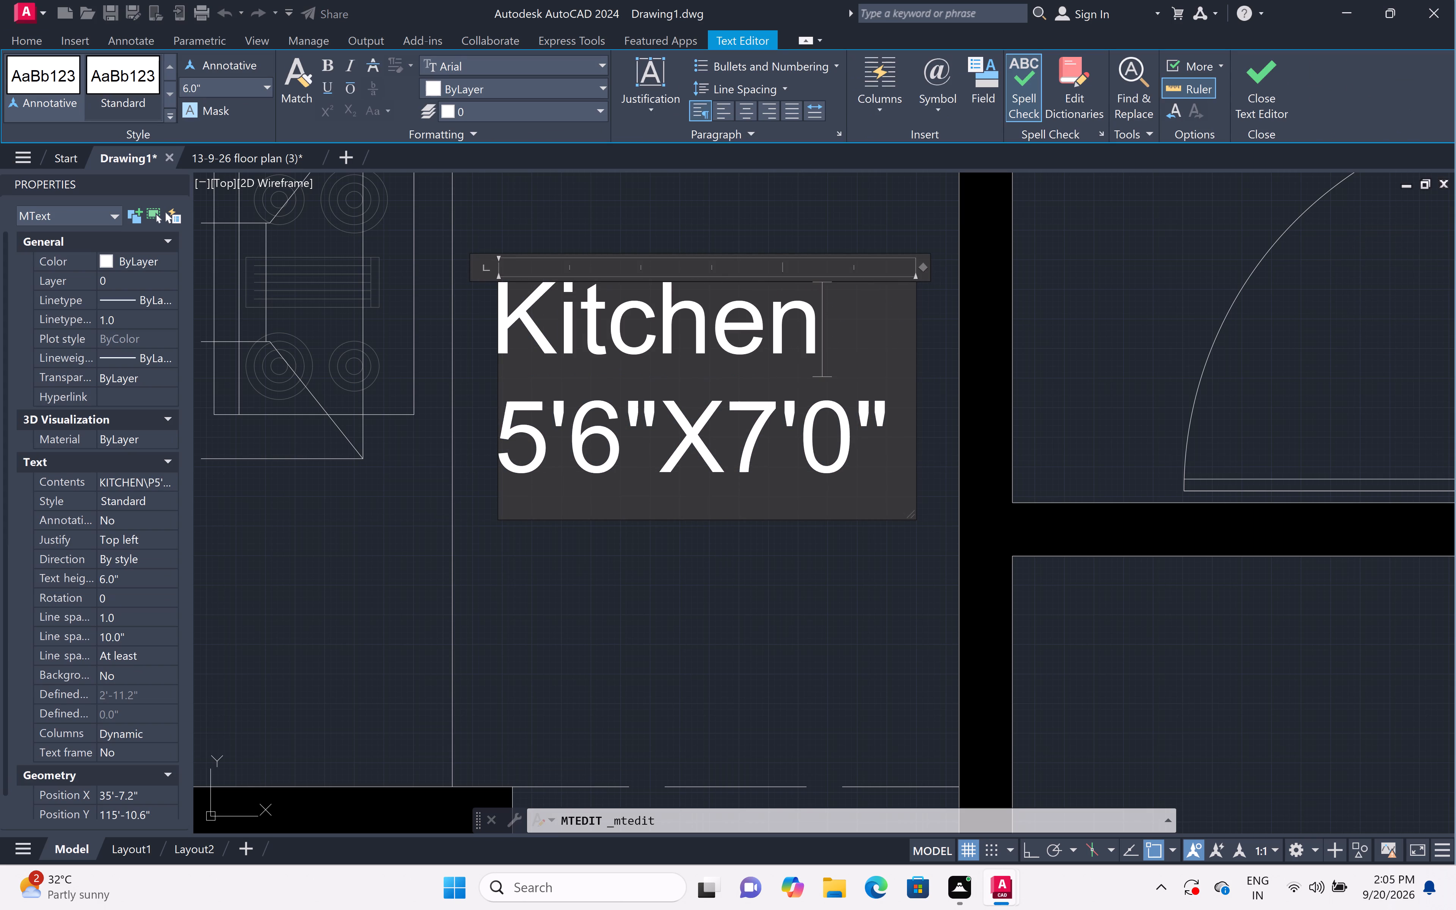
left_click(884, 530)
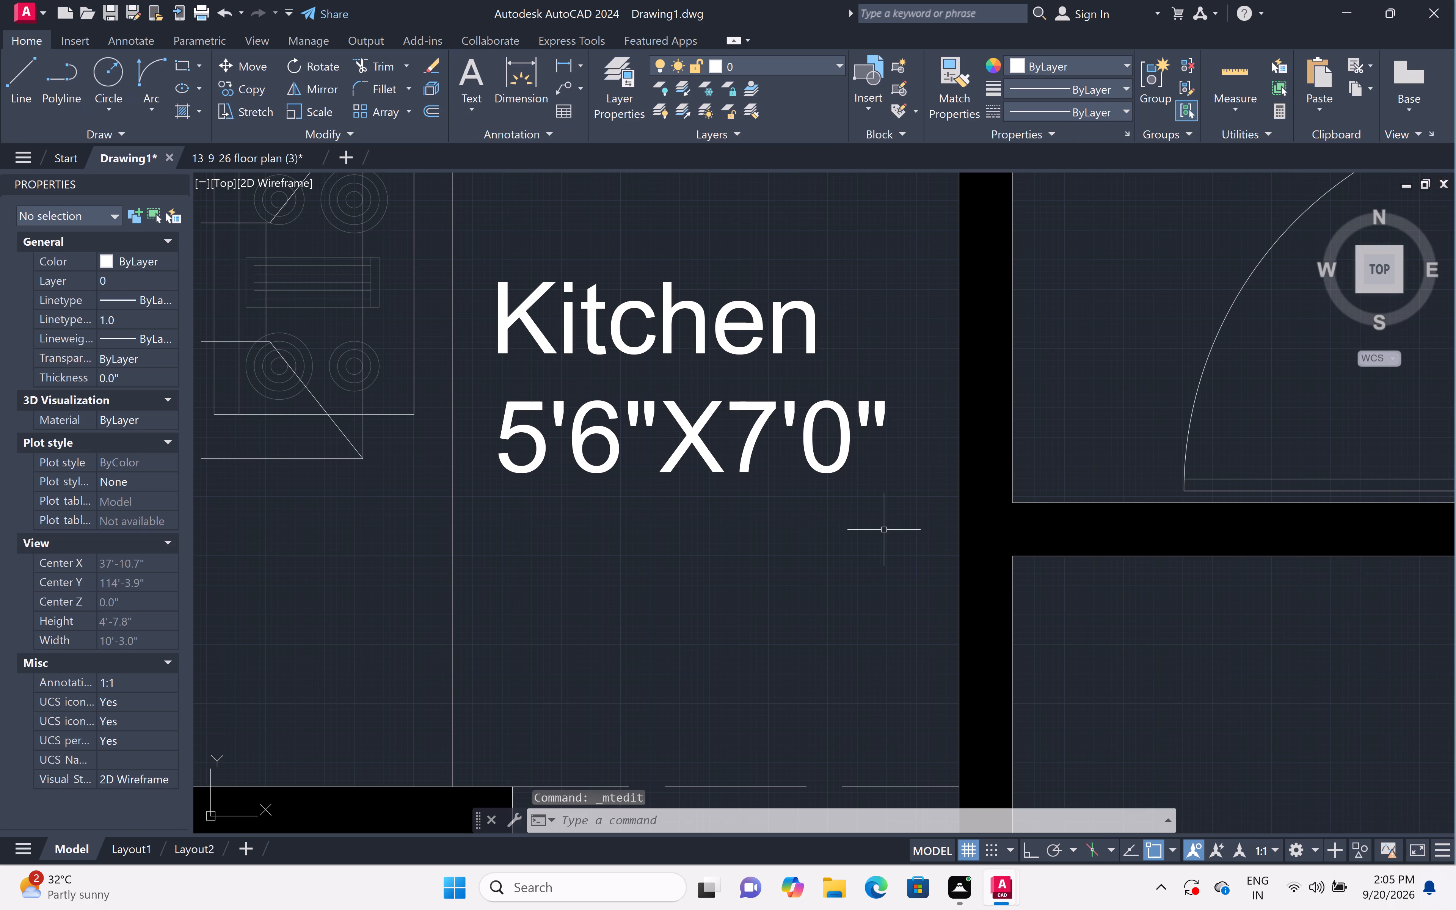
Add a two-line multiline text label reading Bed Room-1 and 8'9"x9'10.5" in the open floor below the upper bedroom's bed.
scroll(884, 530, "down", 6)
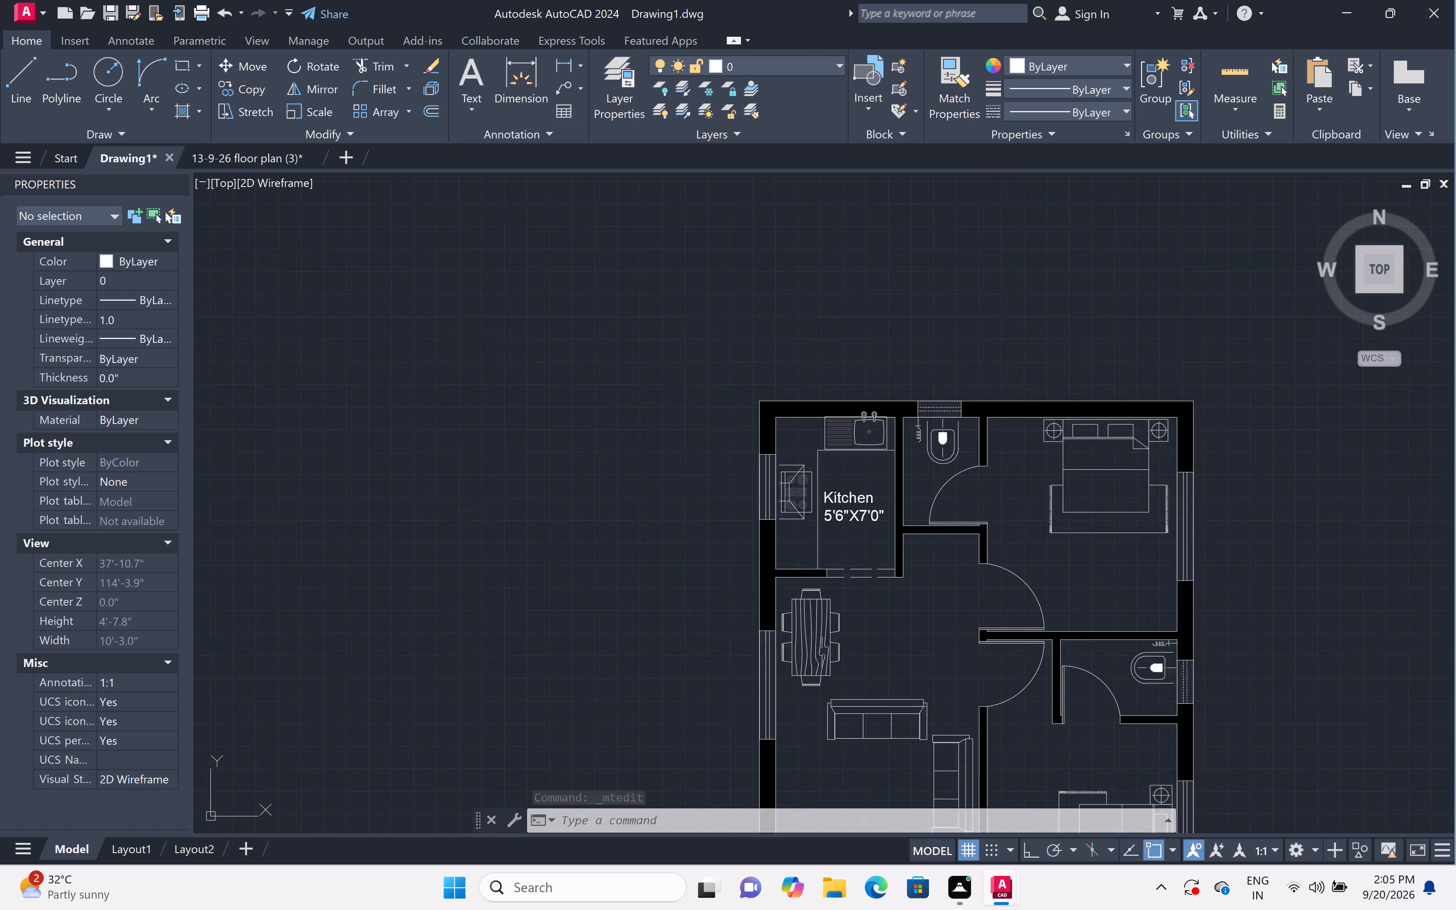
scroll(935, 507, "up", 2)
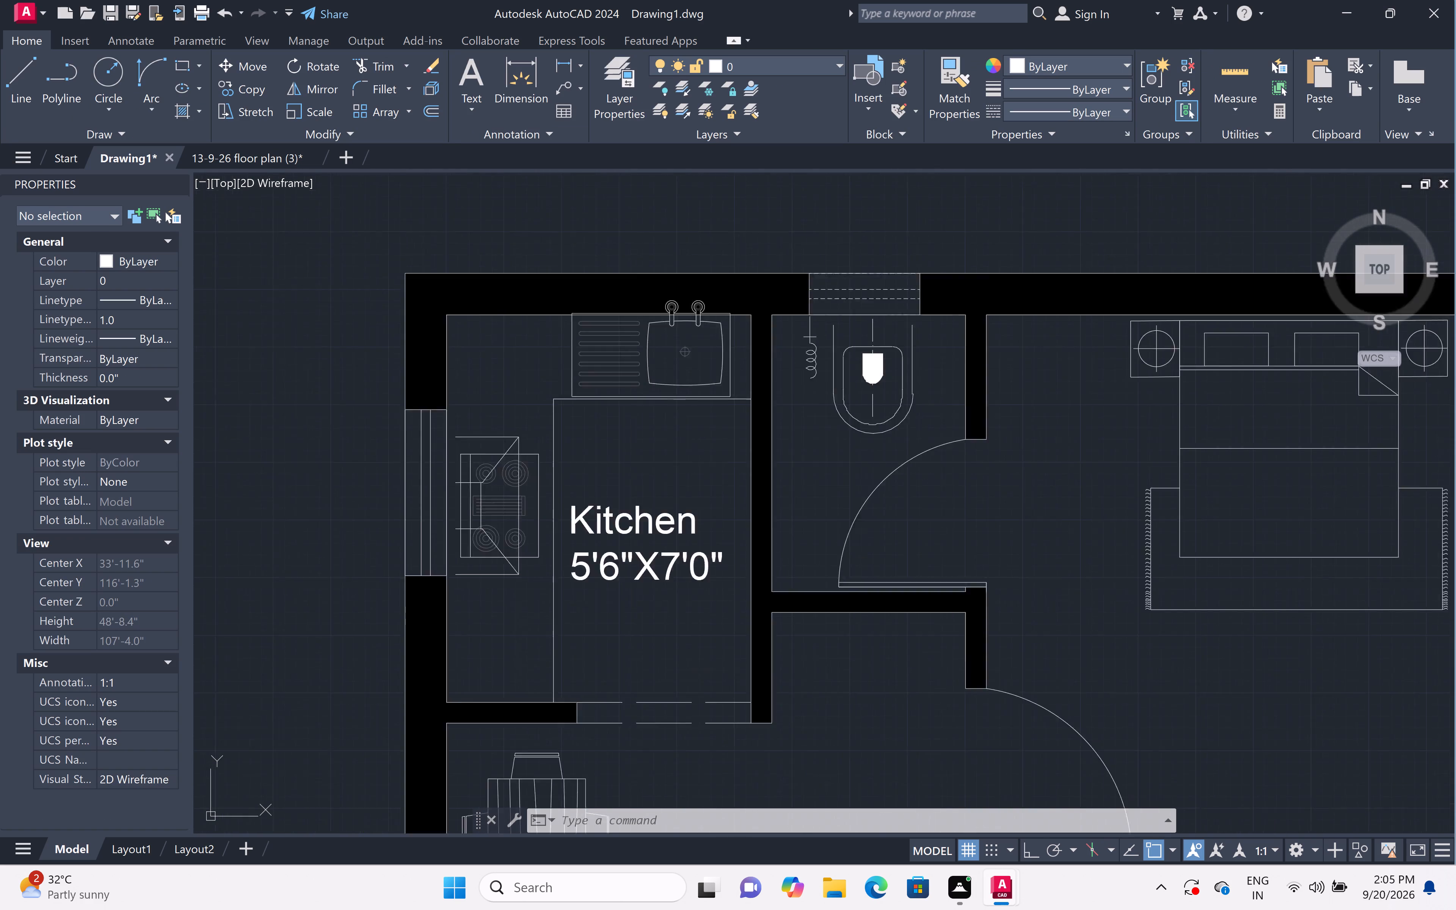
scroll(935, 507, "up", 2)
scroll(935, 507, "down", 3)
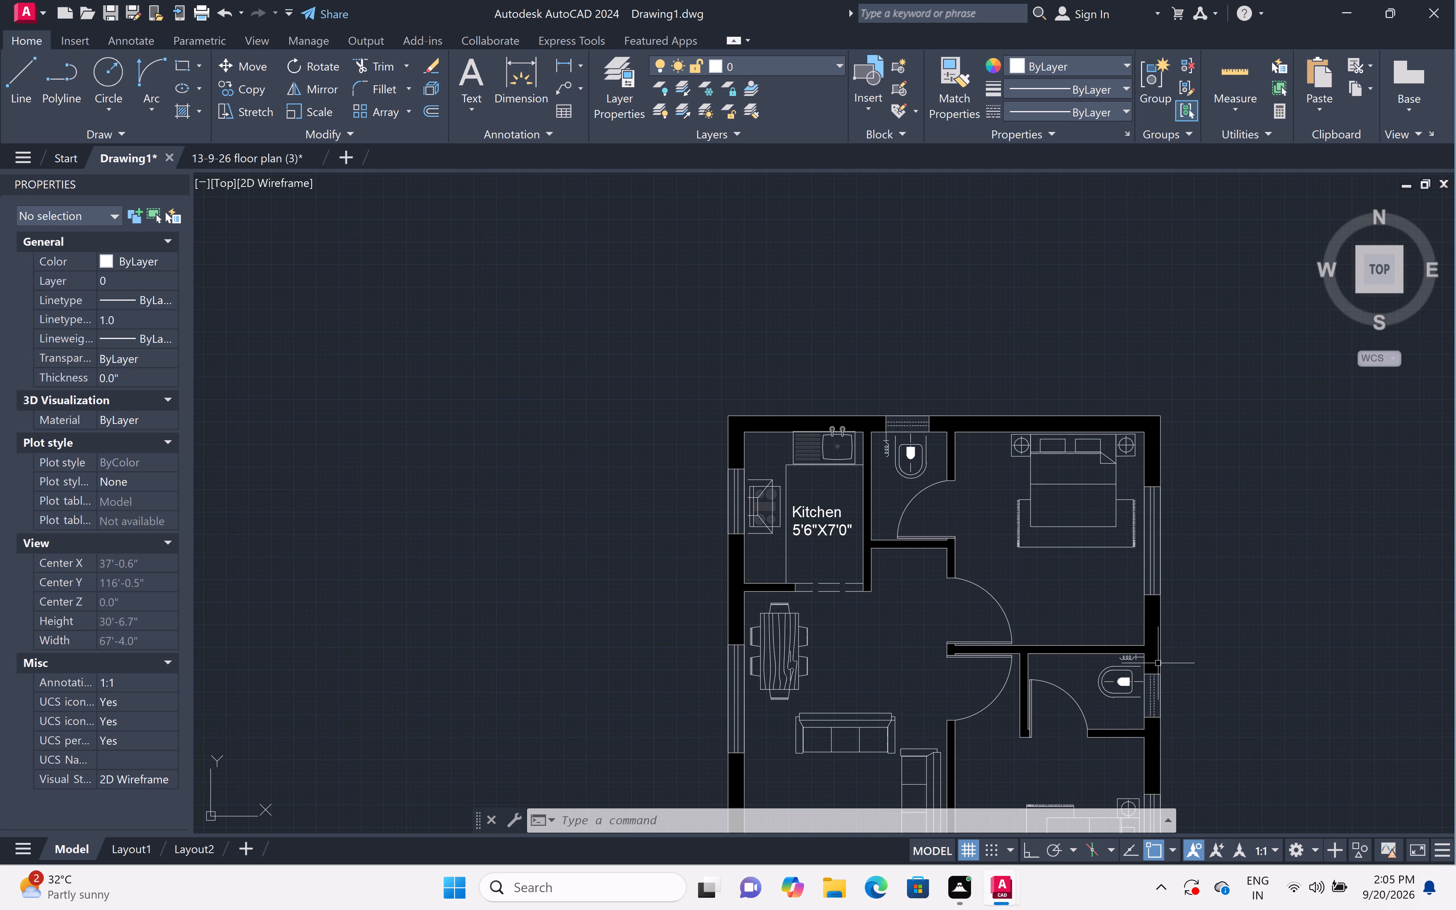
scroll(1216, 707, "up", 2)
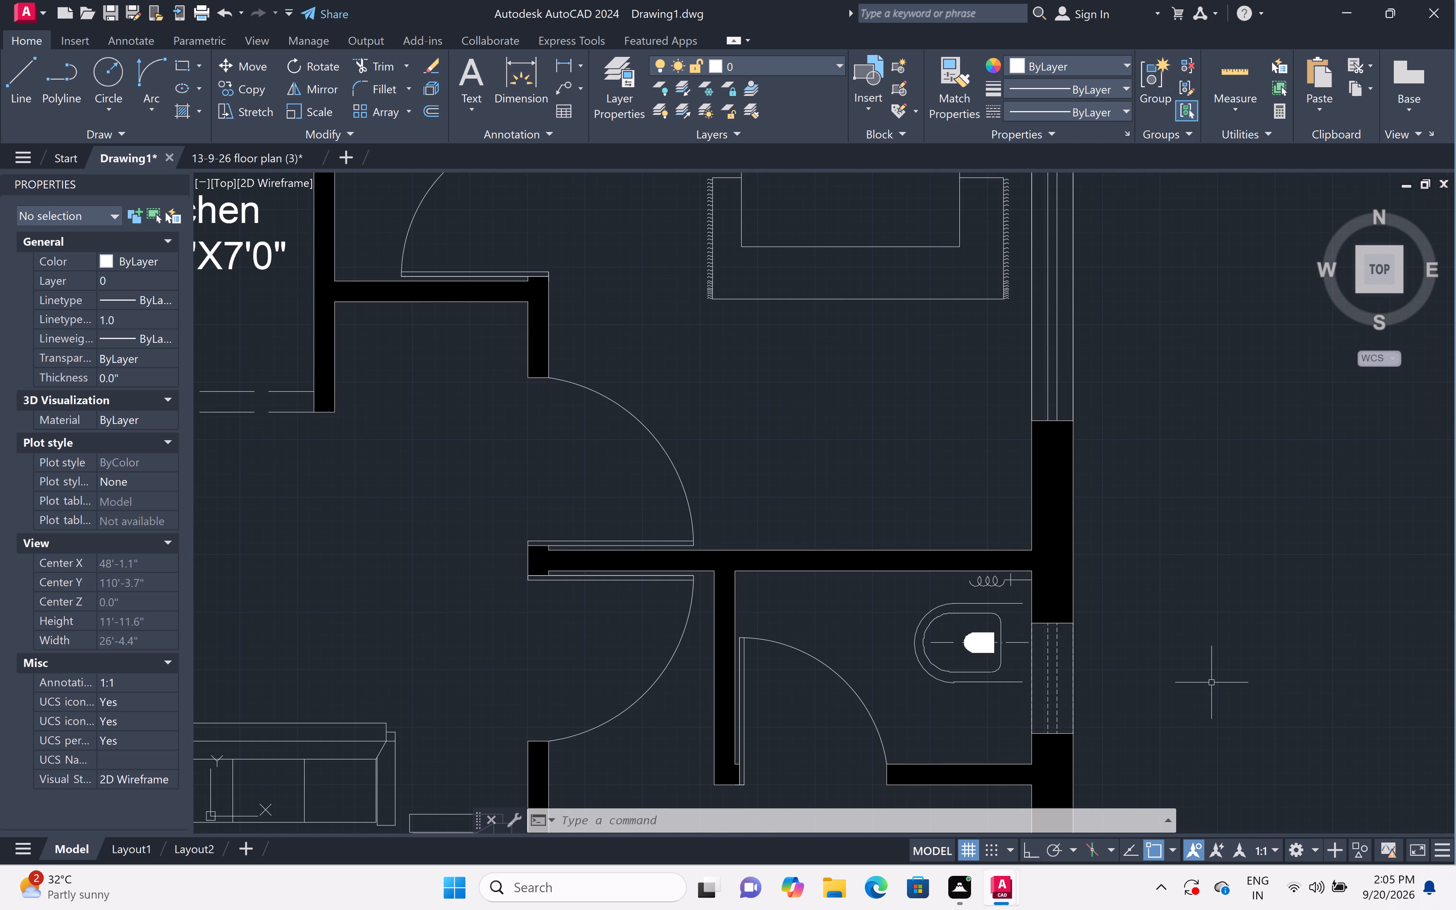
key("m")
key("t")
key("space")
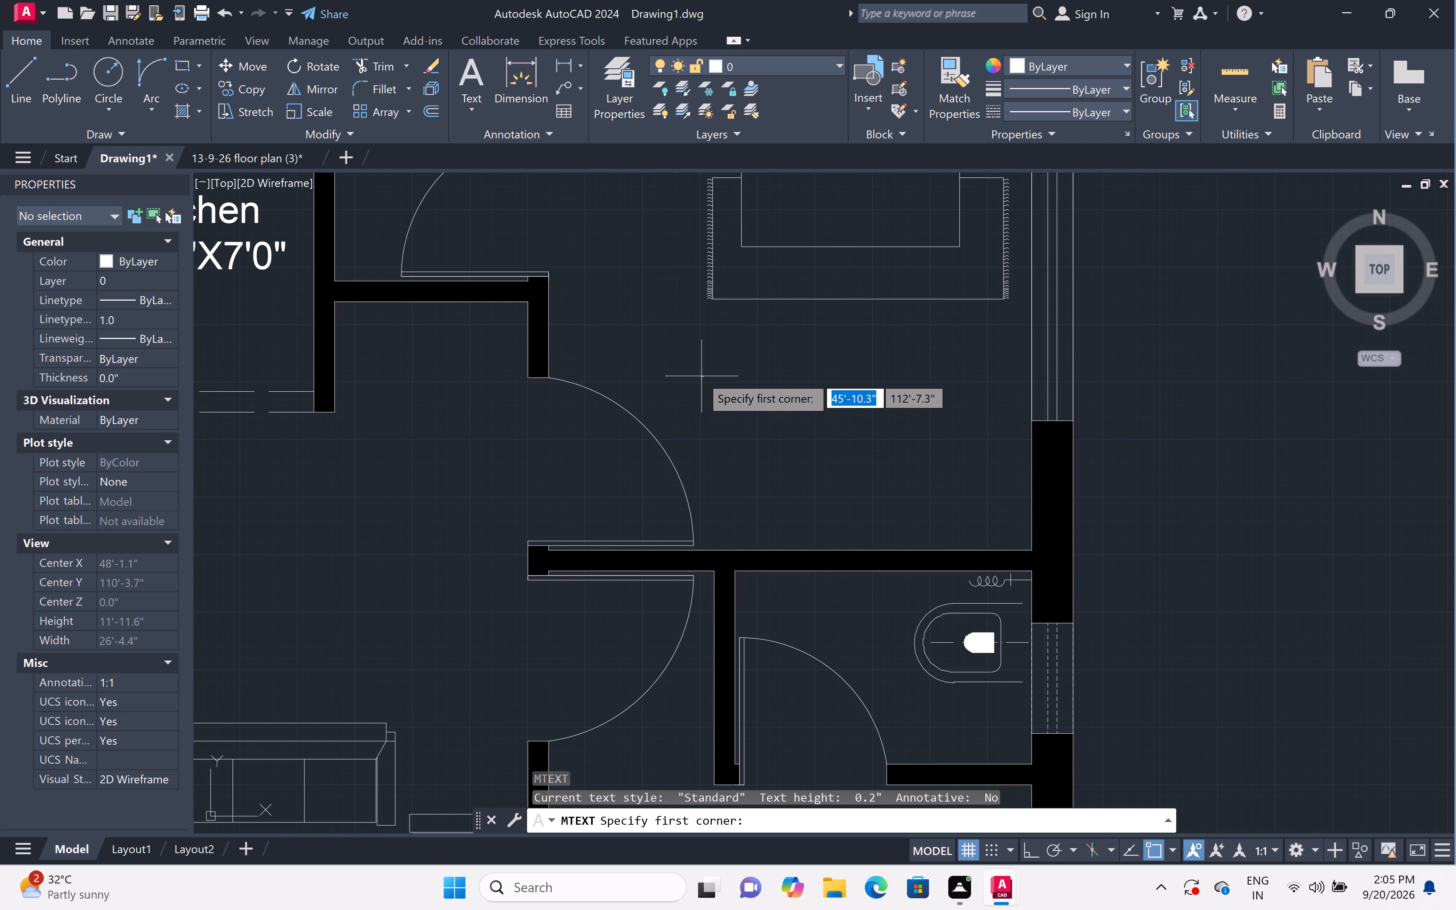
double_click(715, 371)
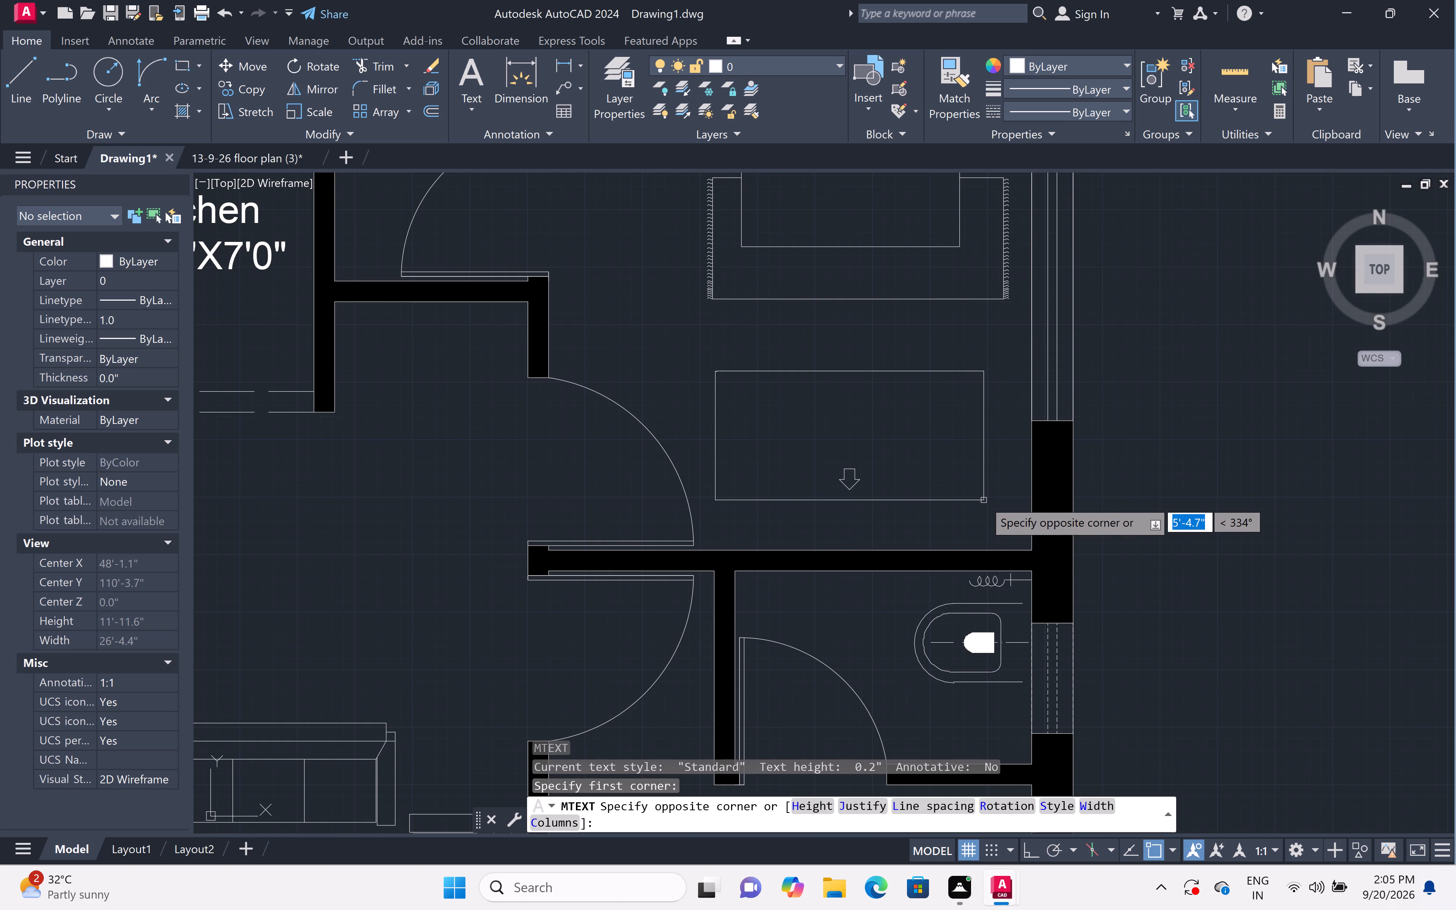
left_click(984, 500)
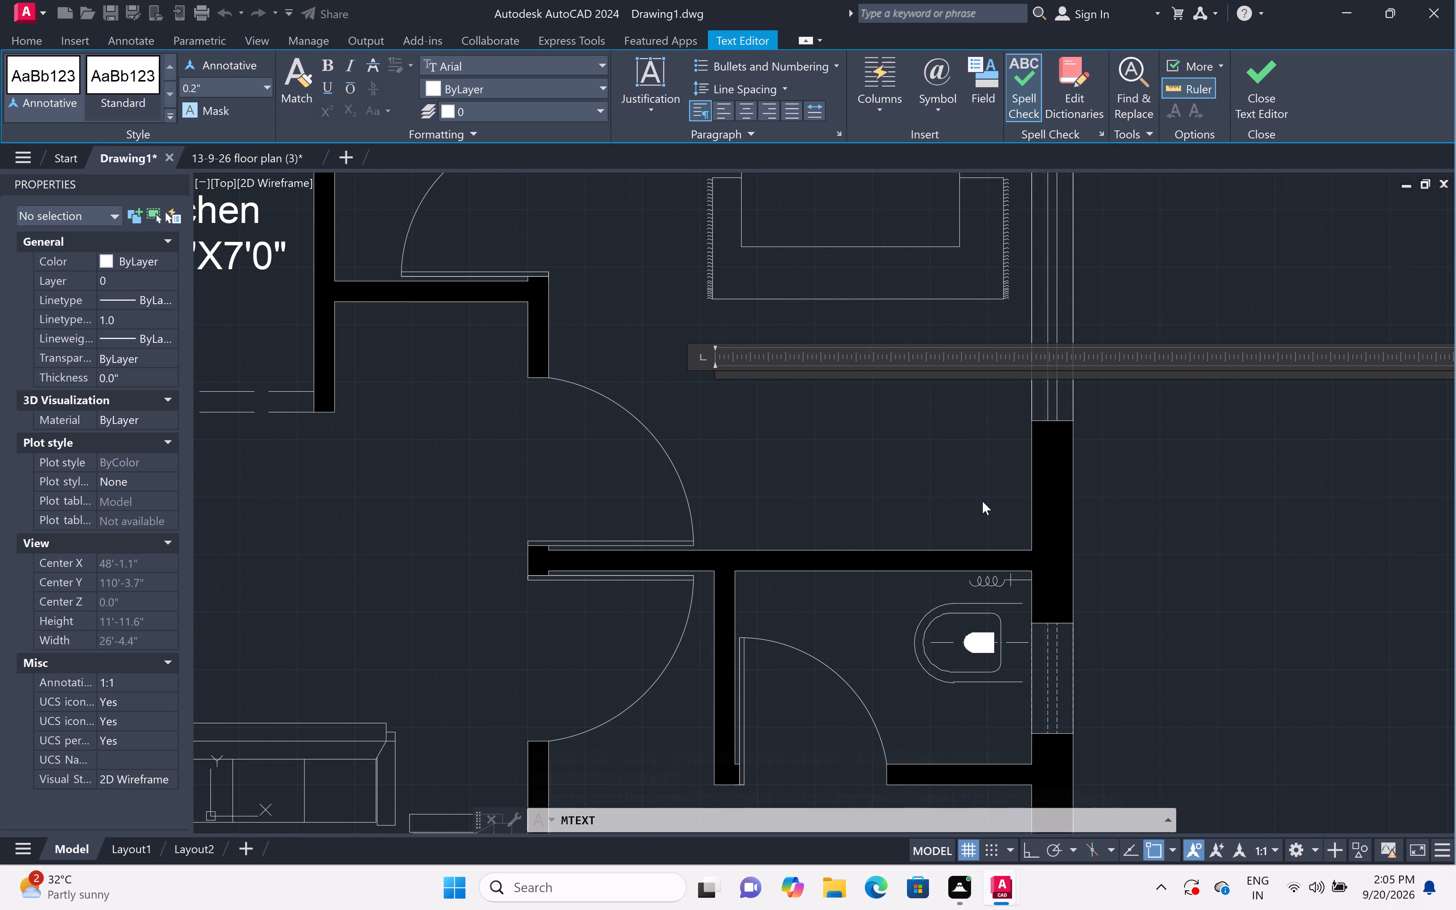
type("Bed")
key("space")
key("shift+r")
type("oom")
type("-1")
key("Return")
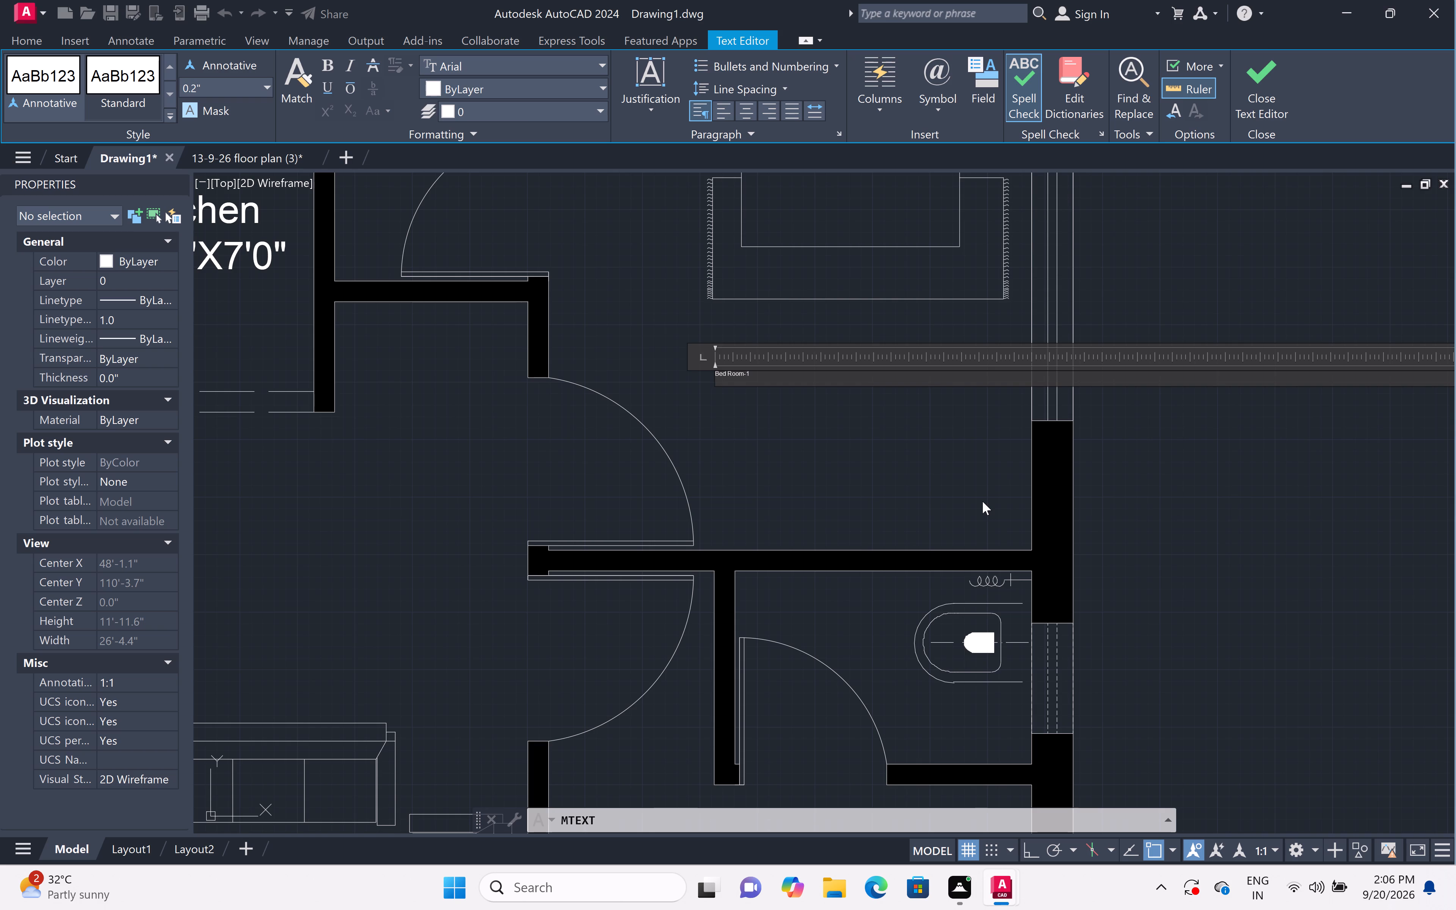
type("8'9\"")
key("x")
type("9'10")
type(".5\"")
left_click(850, 492)
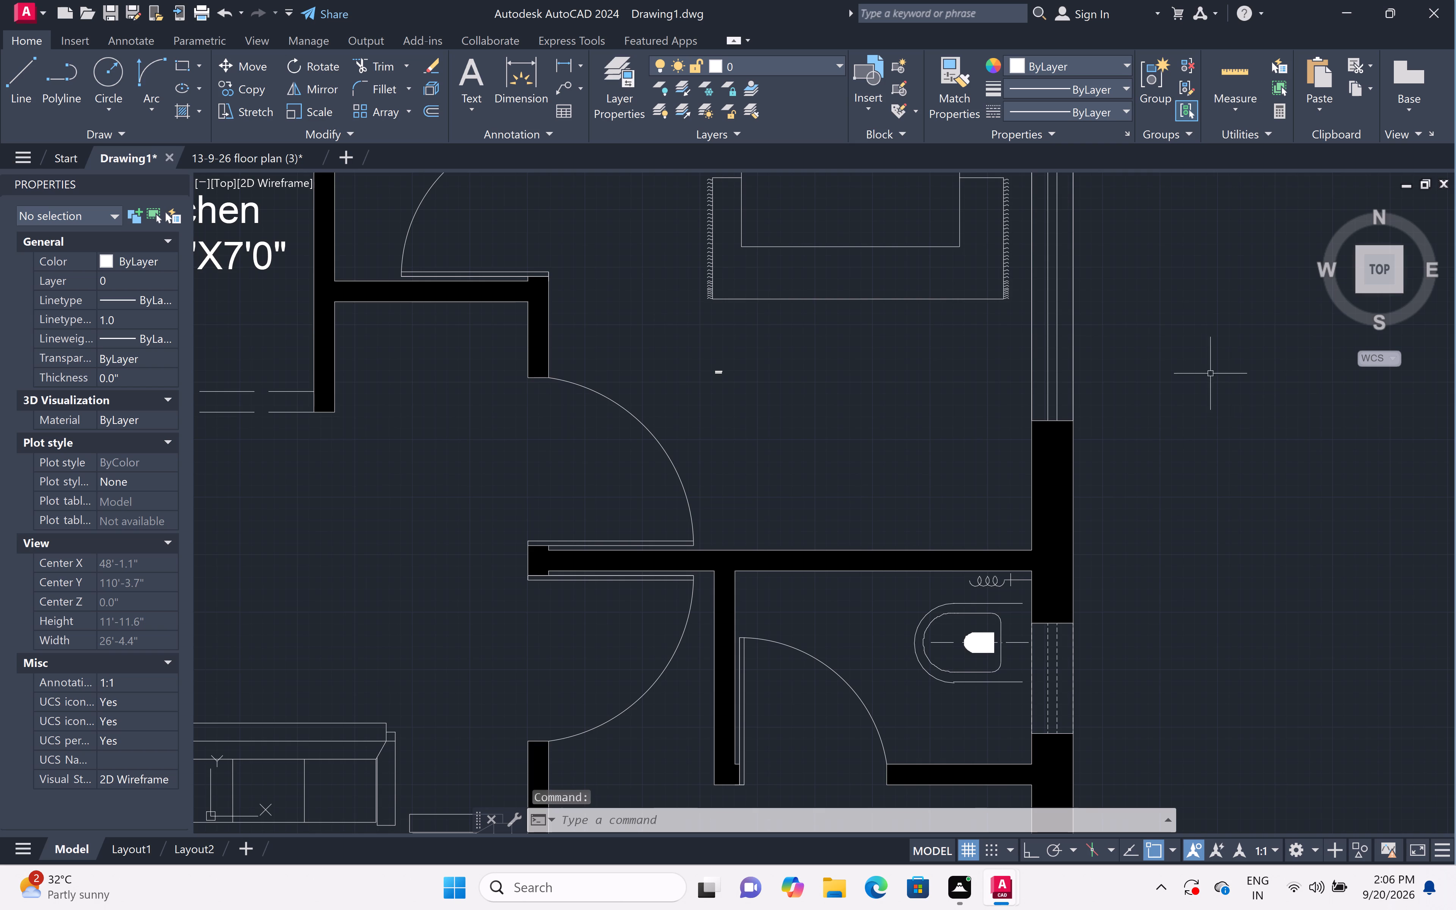
Set the text height of the Bed Room-1 label to 6".
left_click(689, 359)
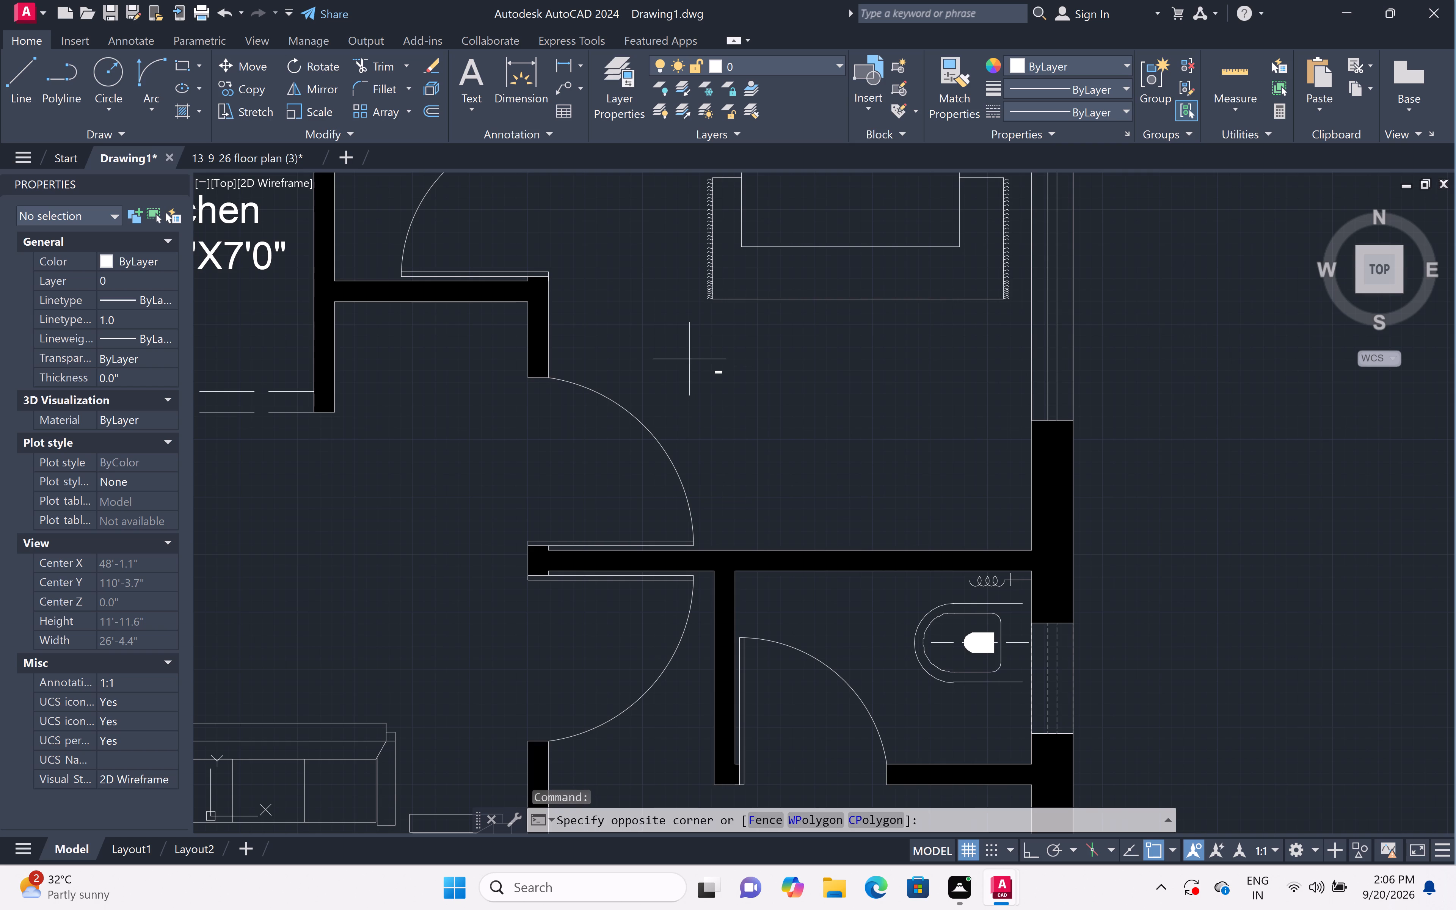
left_click(786, 420)
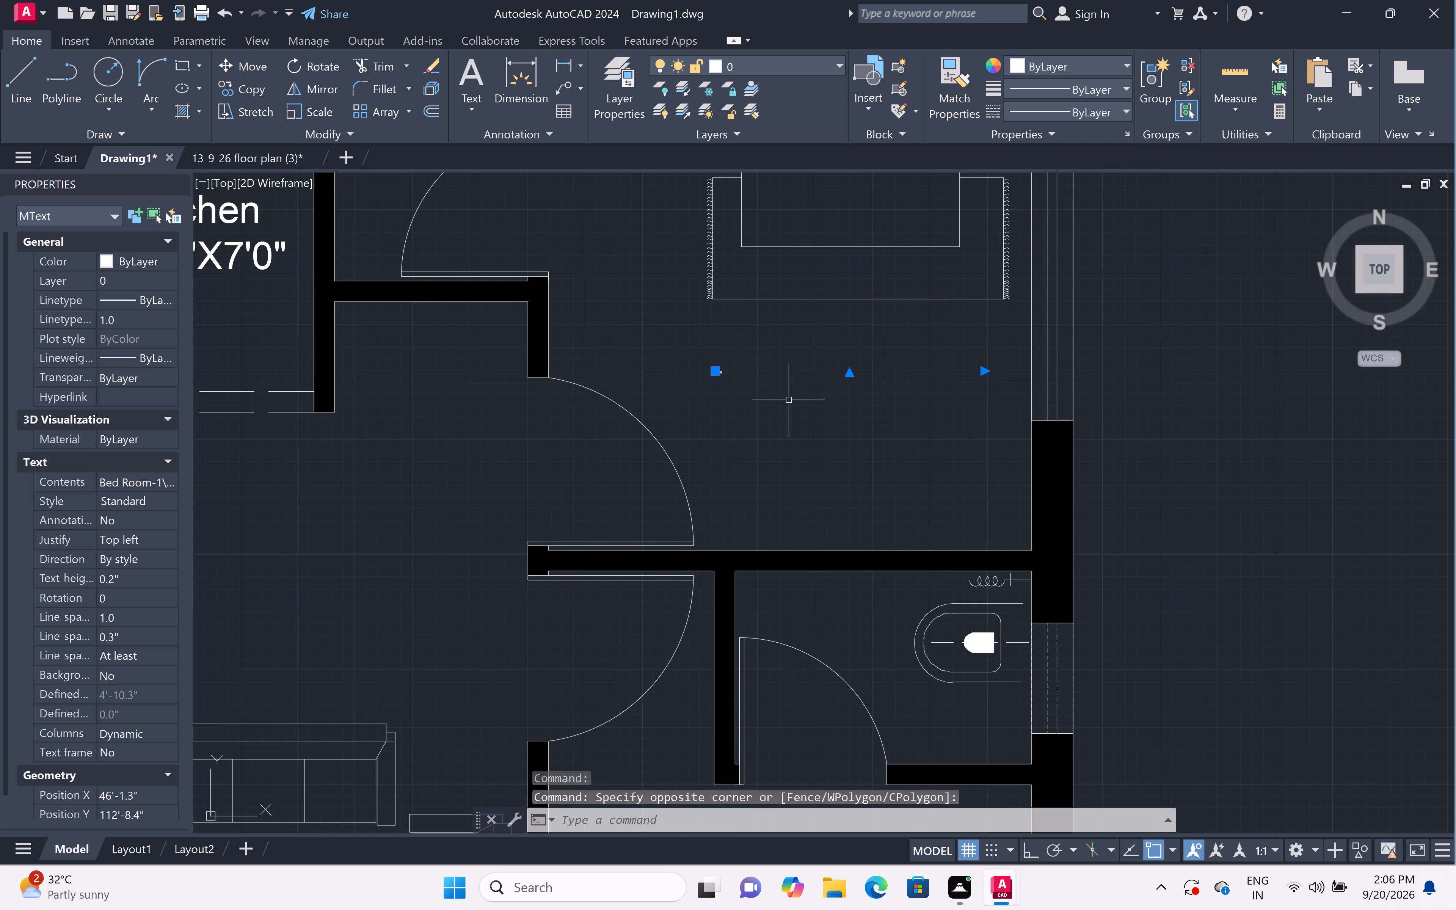
double_click(136, 571)
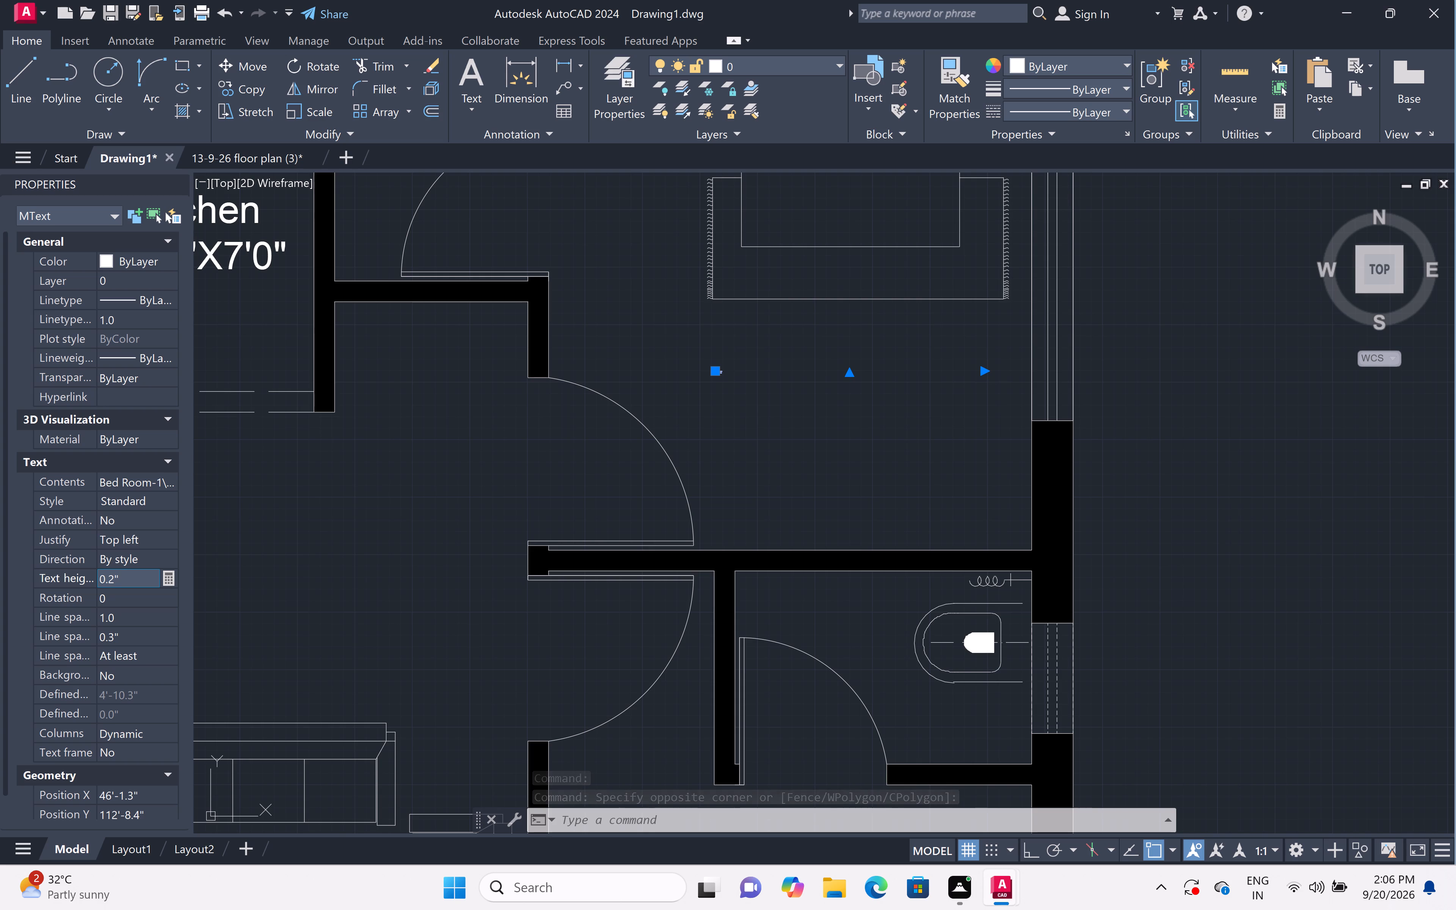
key("BackSpace")
key("BackSpace")
key("BackSpace")
key("BackSpace")
key("BackSpace")
key("BackSpace")
key("BackSpace")
key("BackSpace")
key("BackSpace")
key("BackSpace")
key("BackSpace")
key("BackSpace")
key("BackSpace")
key("BackSpace")
key("BackSpace")
key("BackSpace")
key("BackSpace")
key("BackSpace")
key("6")
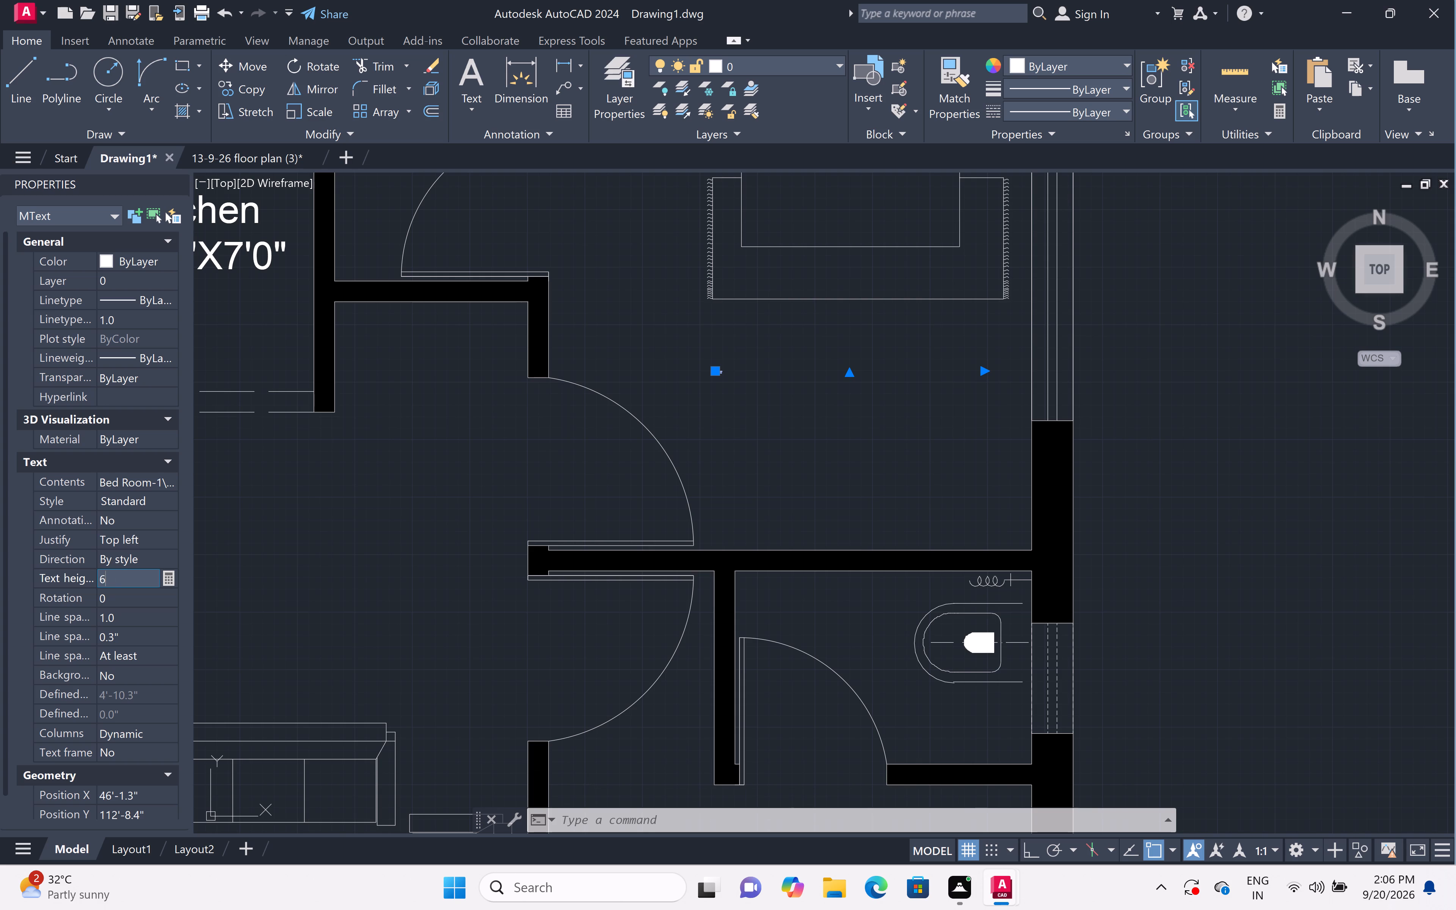
key("shift+quotedbl")
left_click(801, 475)
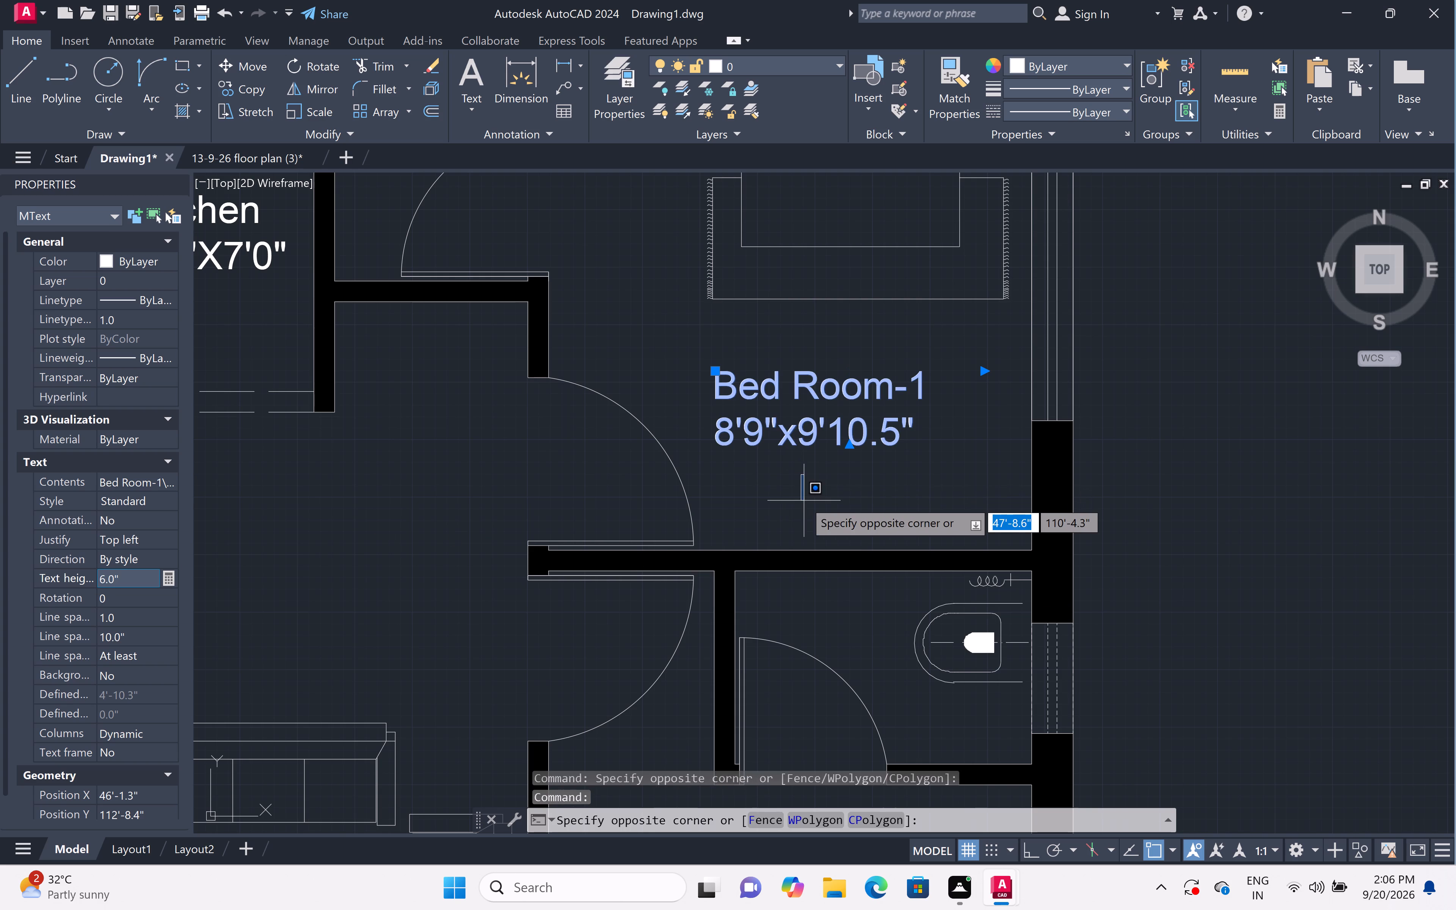
key("Escape")
scroll(805, 497, "down", 2)
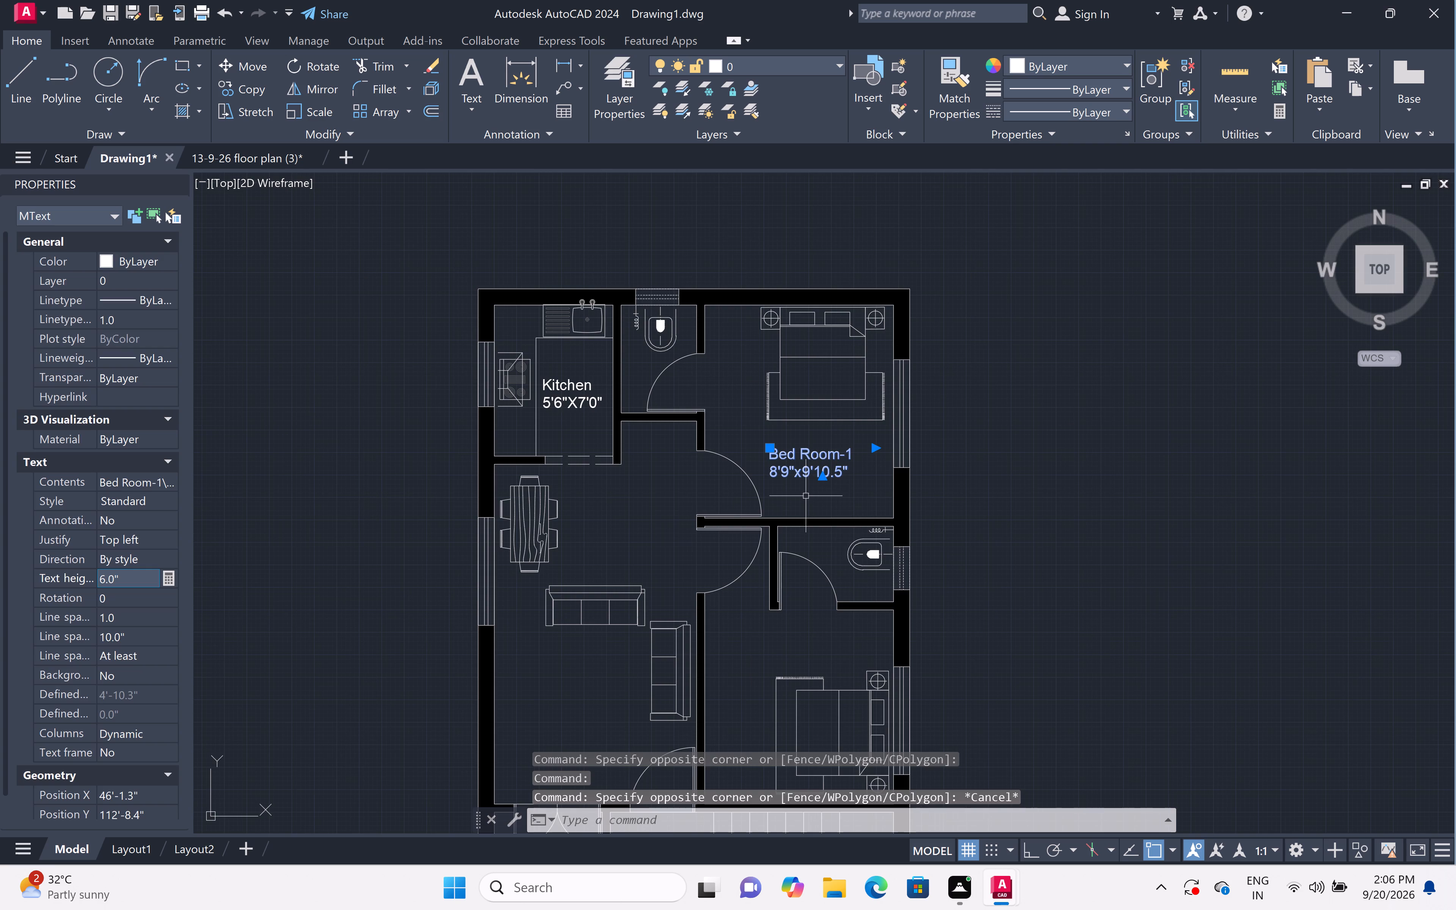
key("Escape")
Add a two-line multiline text label reading Toilet and 3'6"x5'0" below the WC in the toilet beside the kitchen.
scroll(806, 496, "down", 2)
scroll(712, 508, "up", 3)
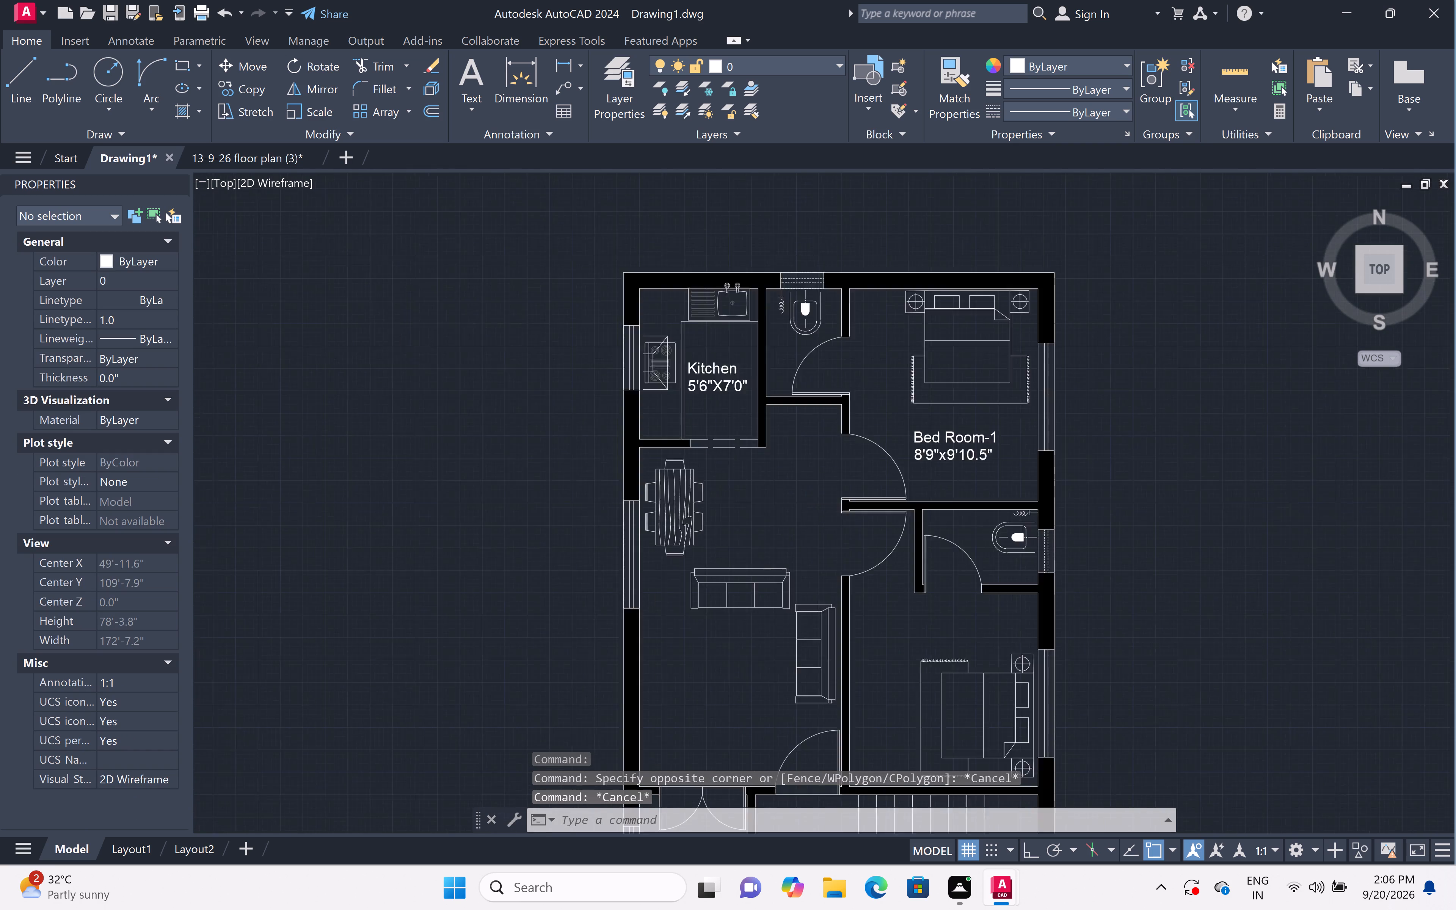
scroll(712, 507, "up", 1)
scroll(712, 507, "down", 1)
scroll(755, 507, "down", 1)
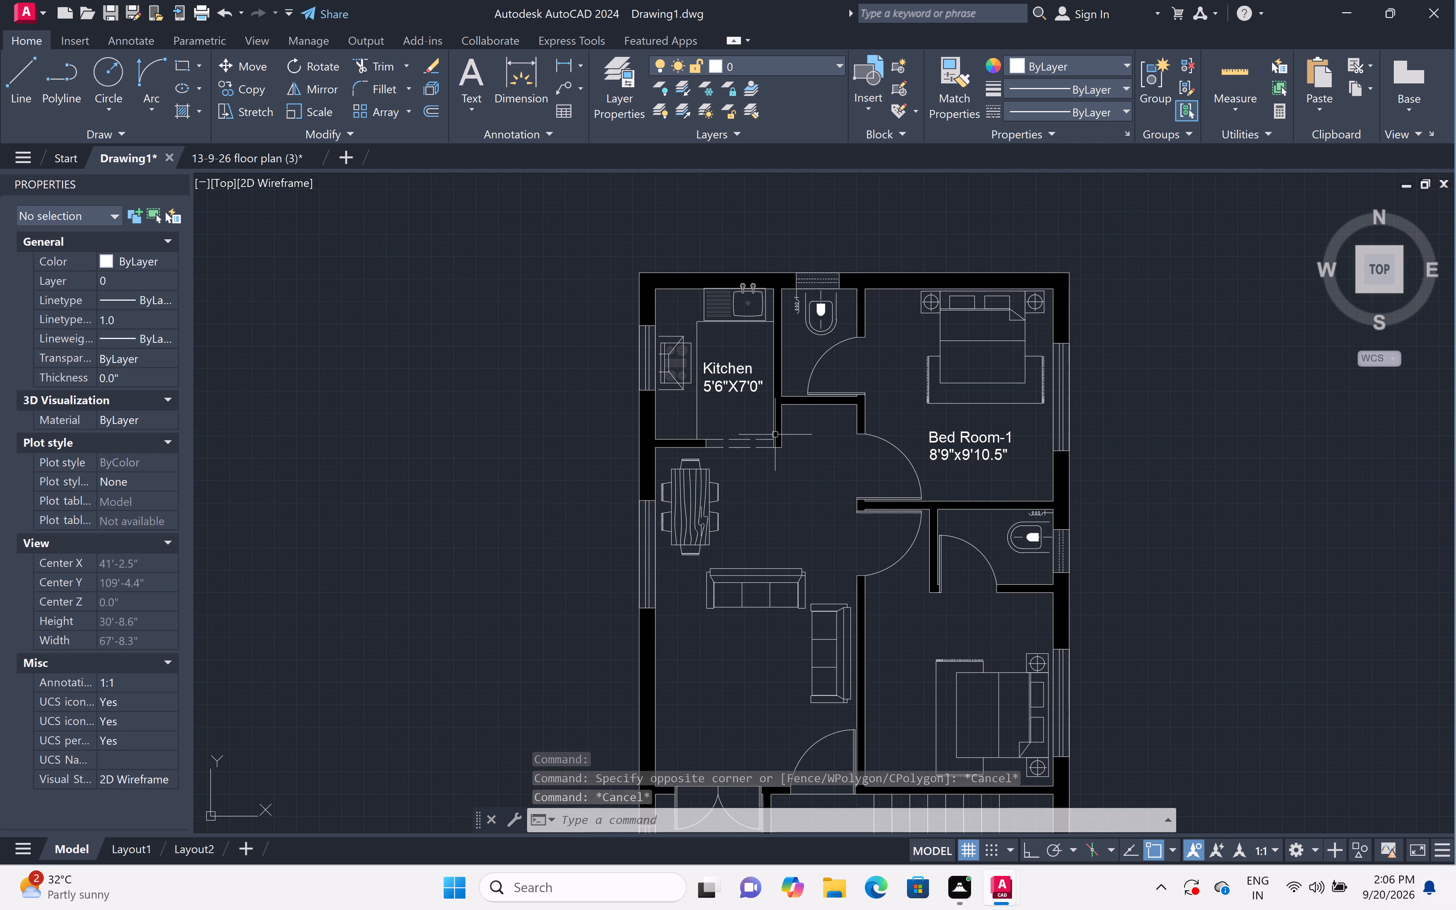
scroll(843, 317, "up", 2)
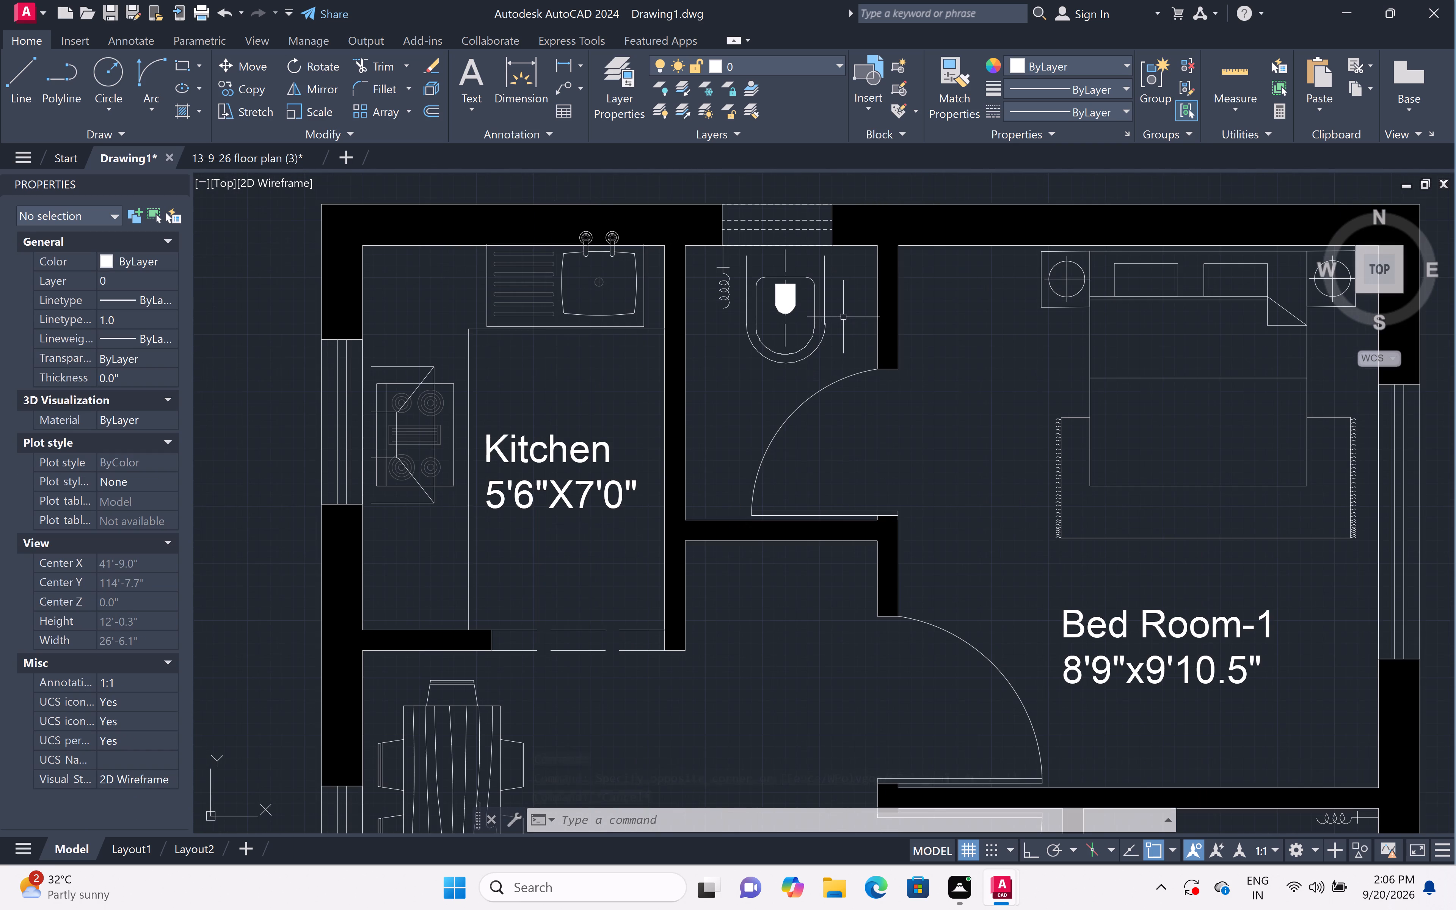
type("mt")
key("space")
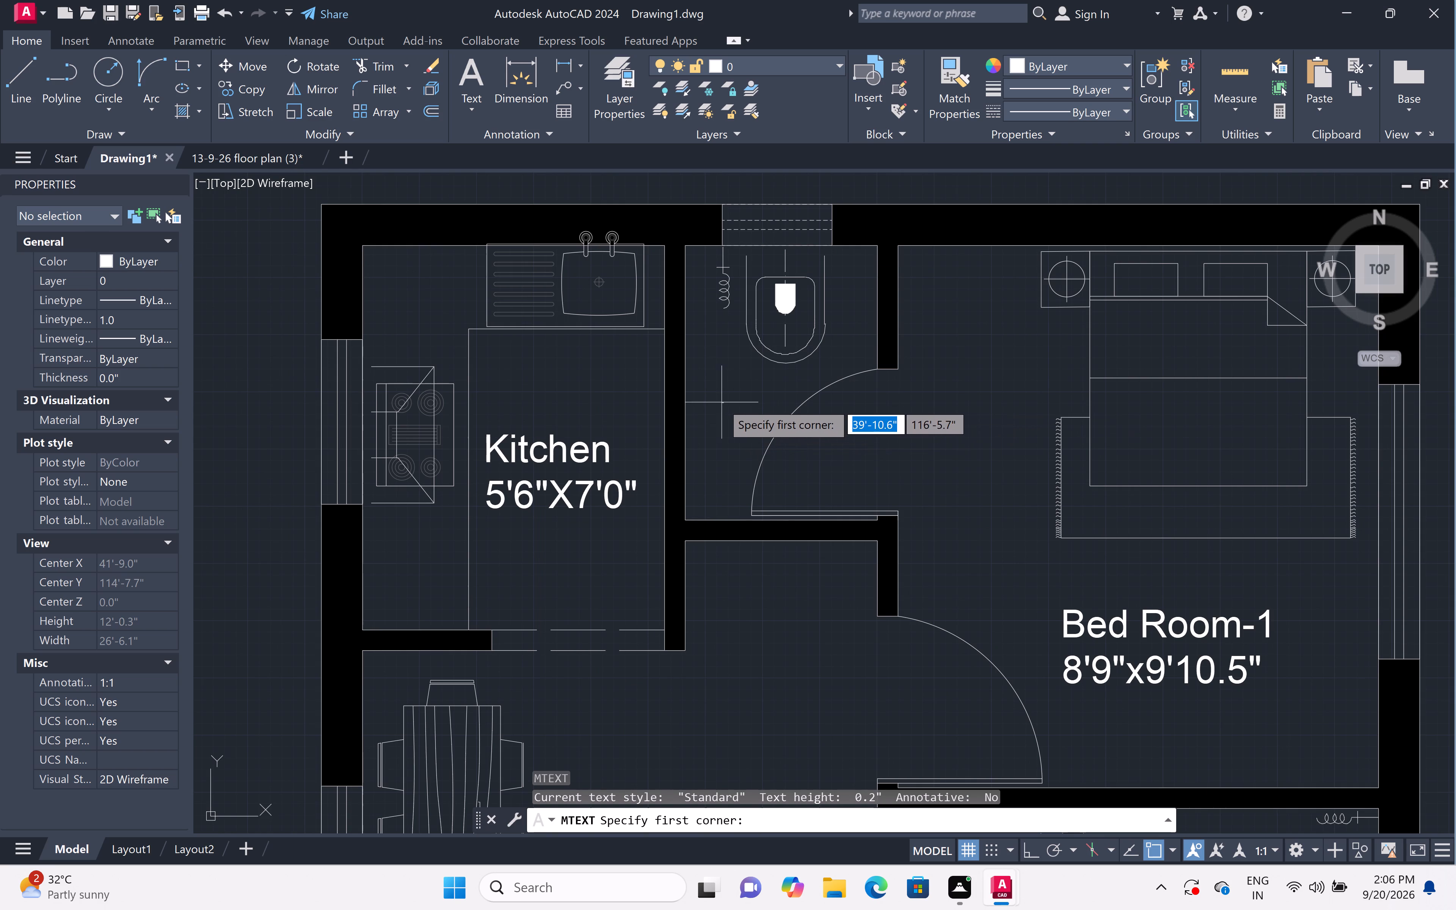
left_click(706, 405)
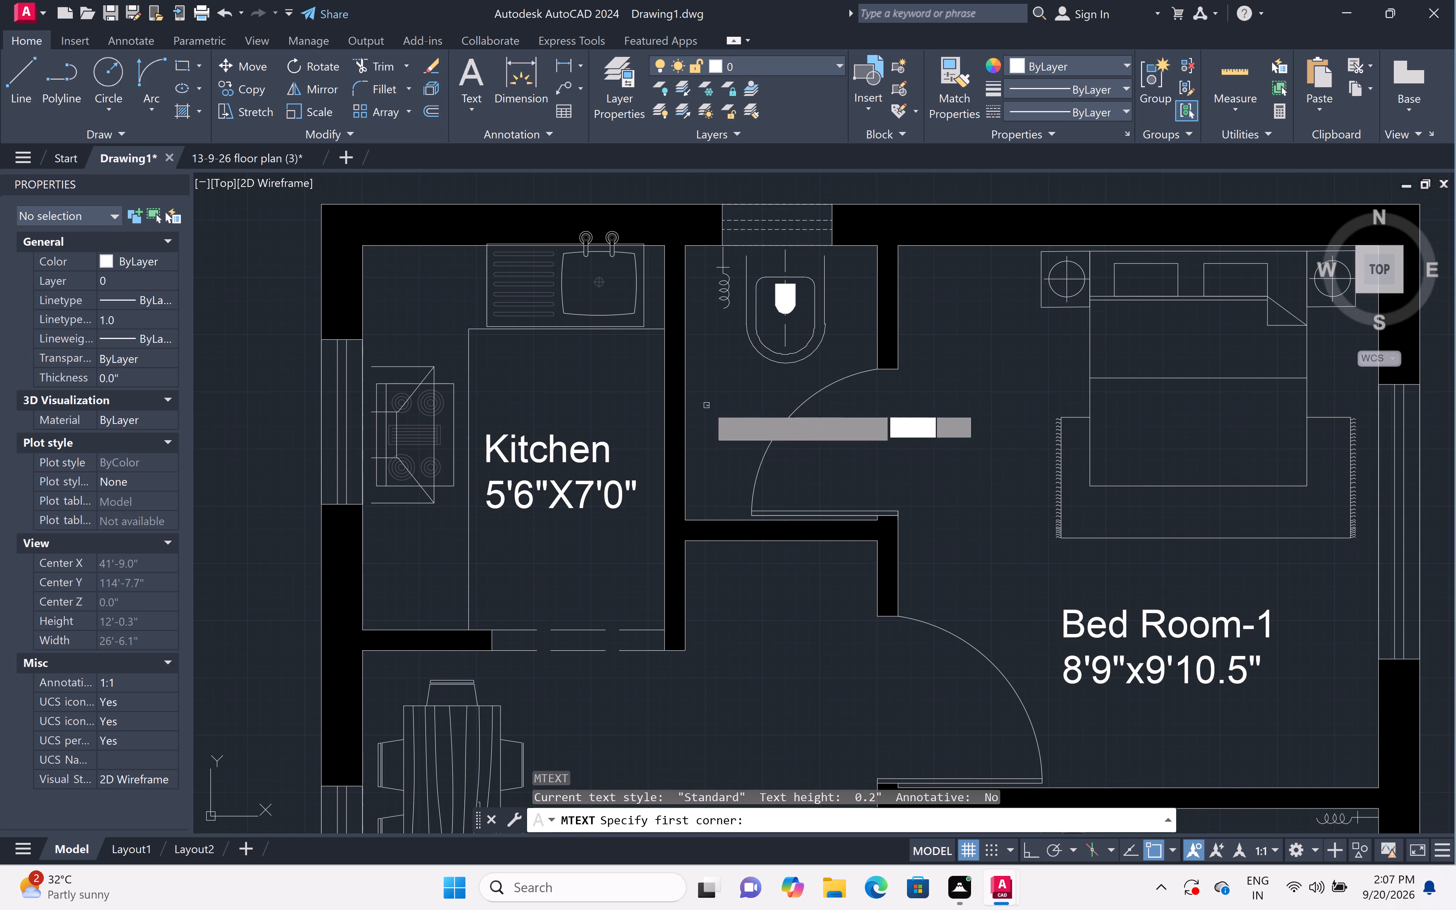
double_click(884, 488)
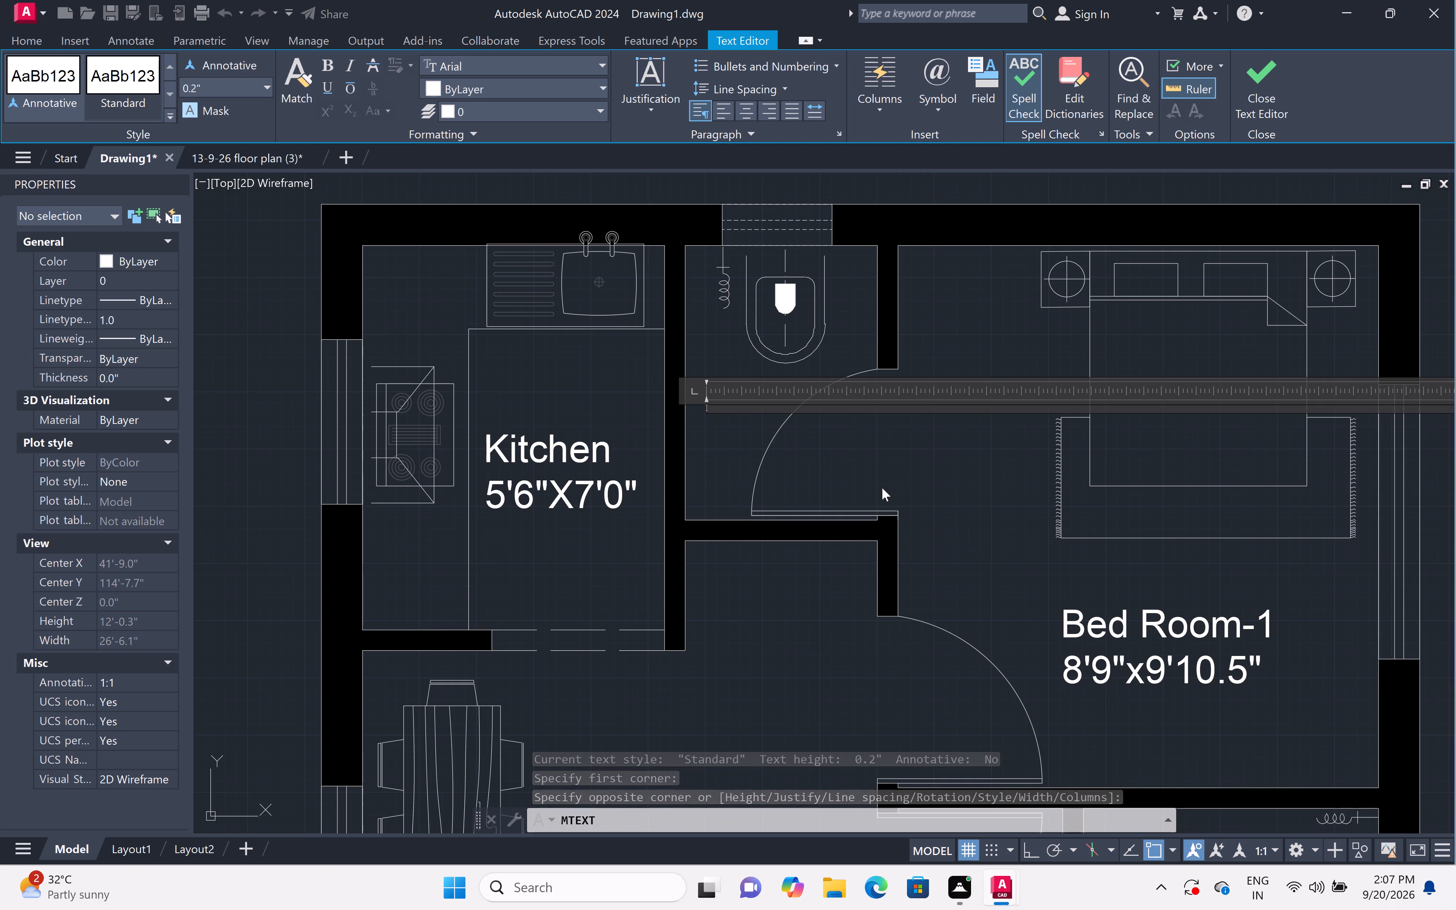
key("shift+t")
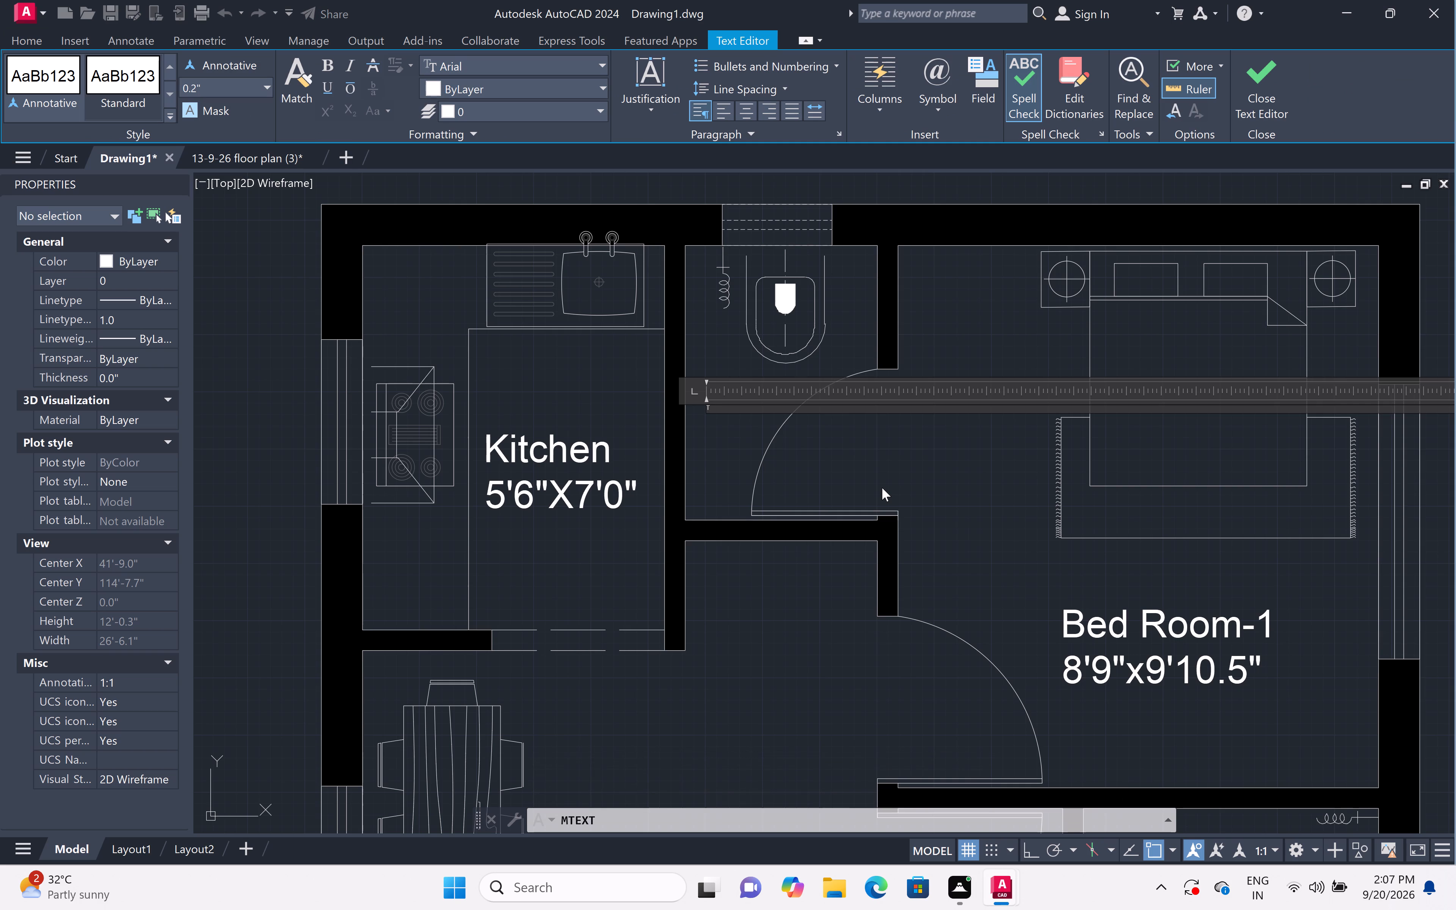
type("oilet")
key("Return")
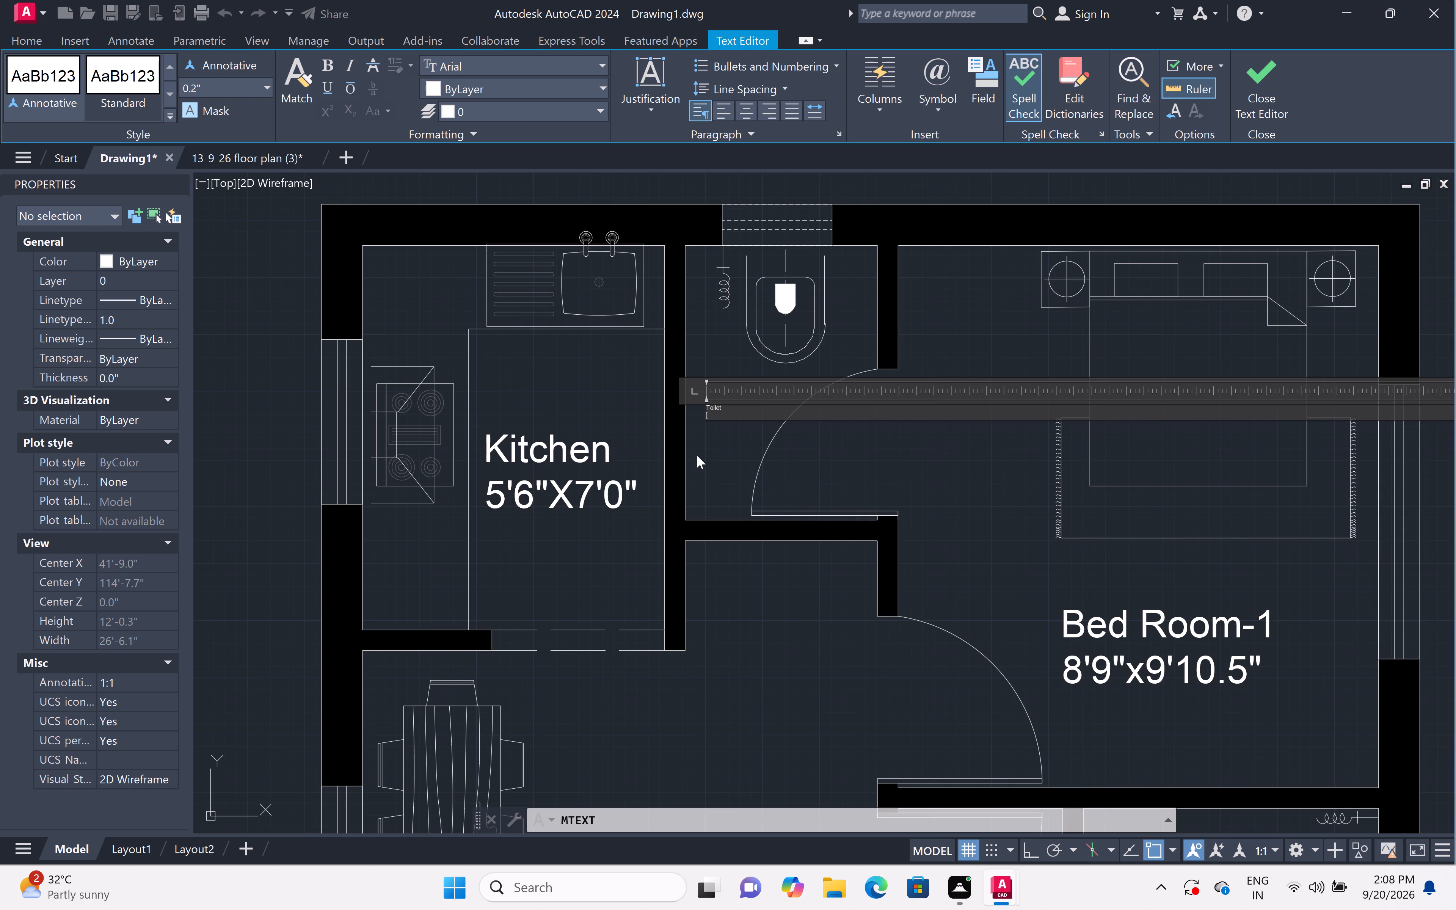
key("3")
key("apostrophe")
type("6\"")
type("x5'0\"")
left_click(726, 459)
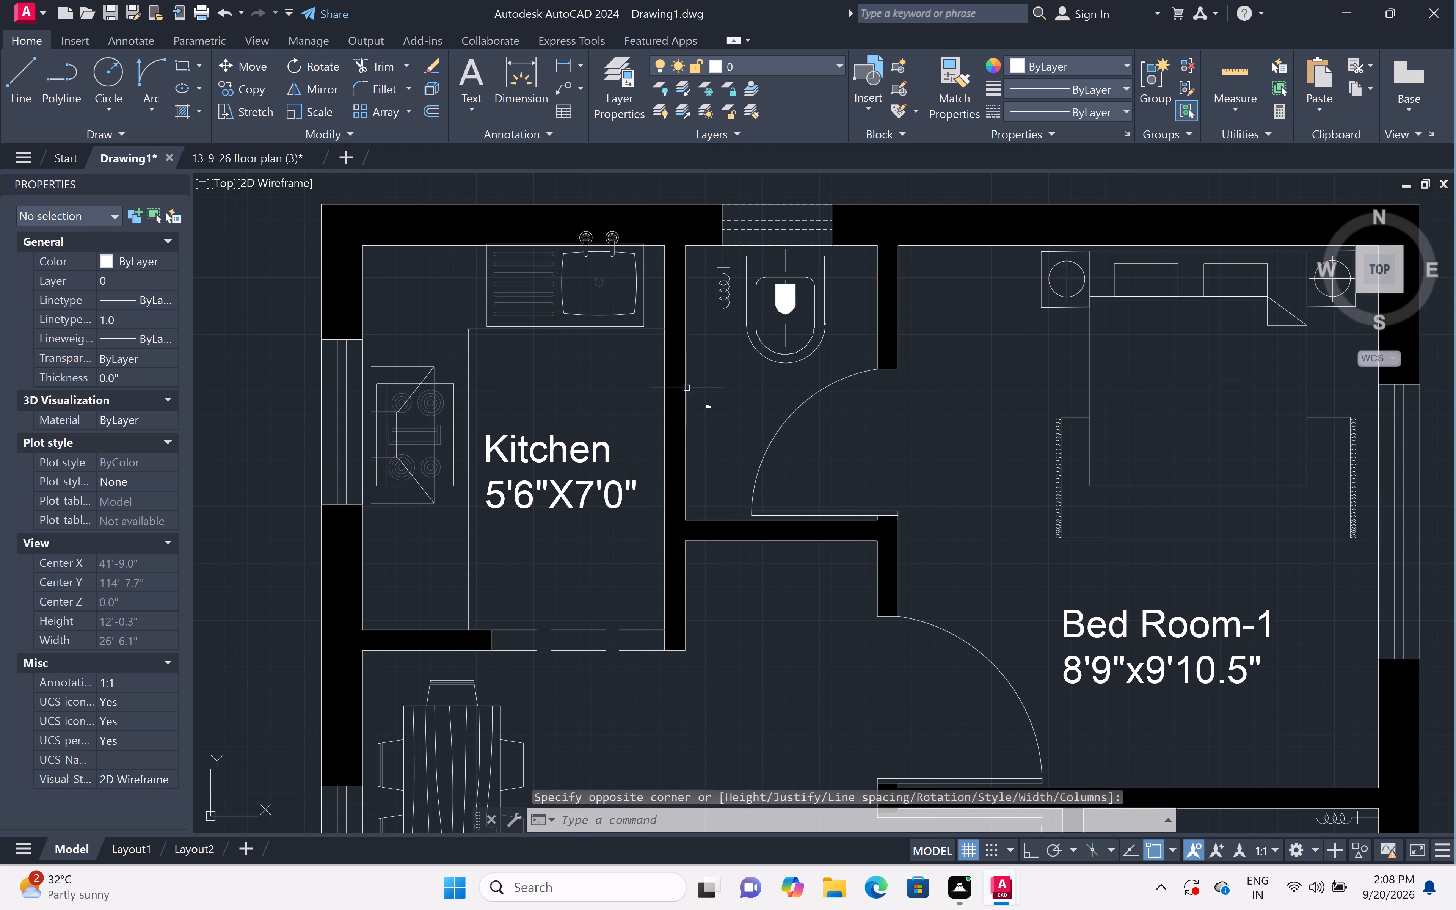
Set the text height of the Toilet label to 6".
left_click(697, 398)
left_click(726, 425)
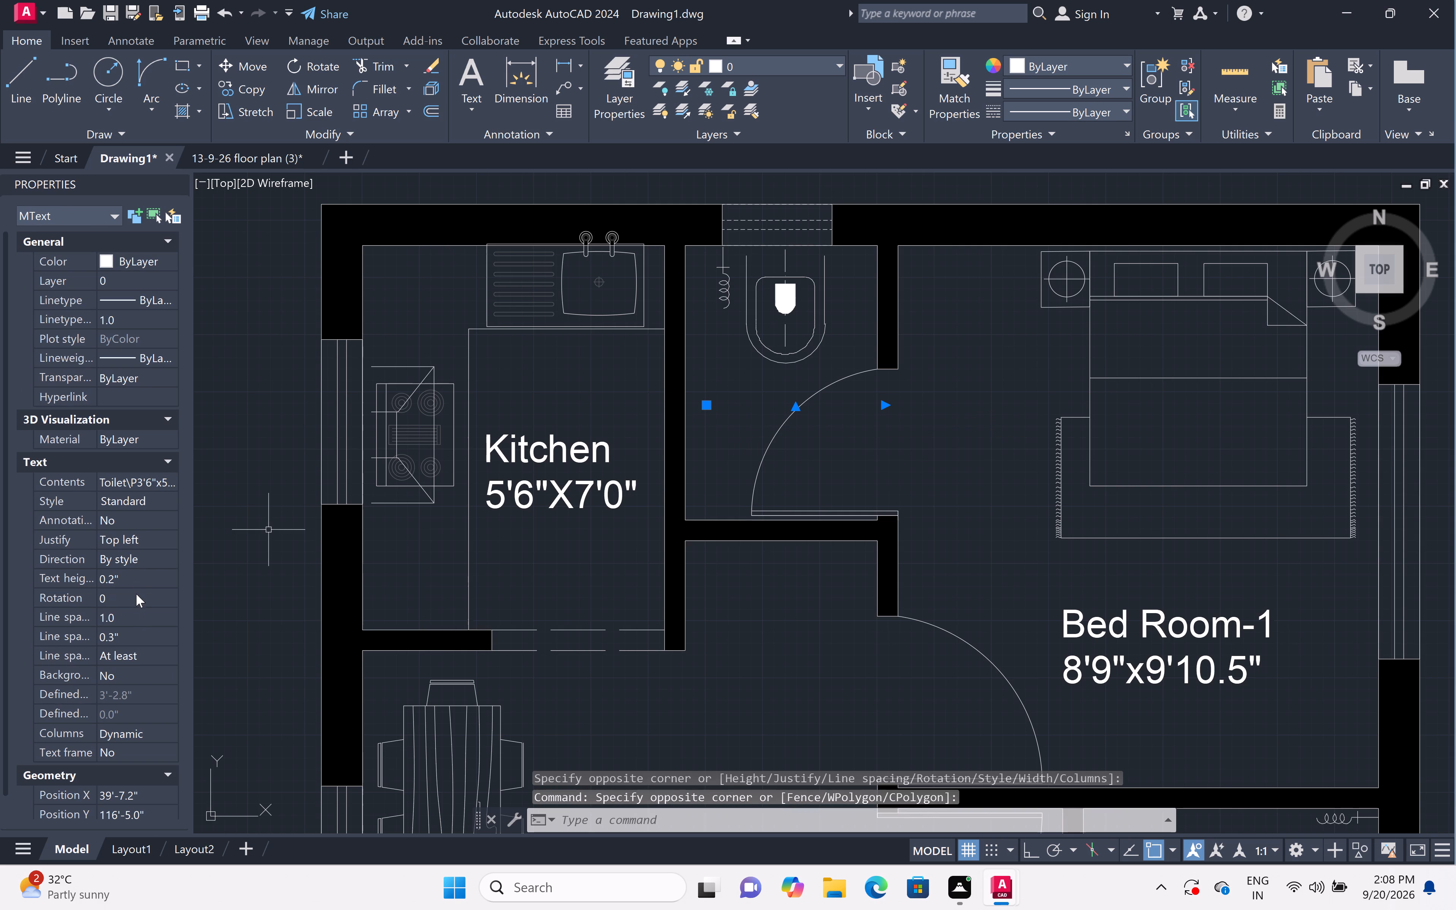
left_click(136, 573)
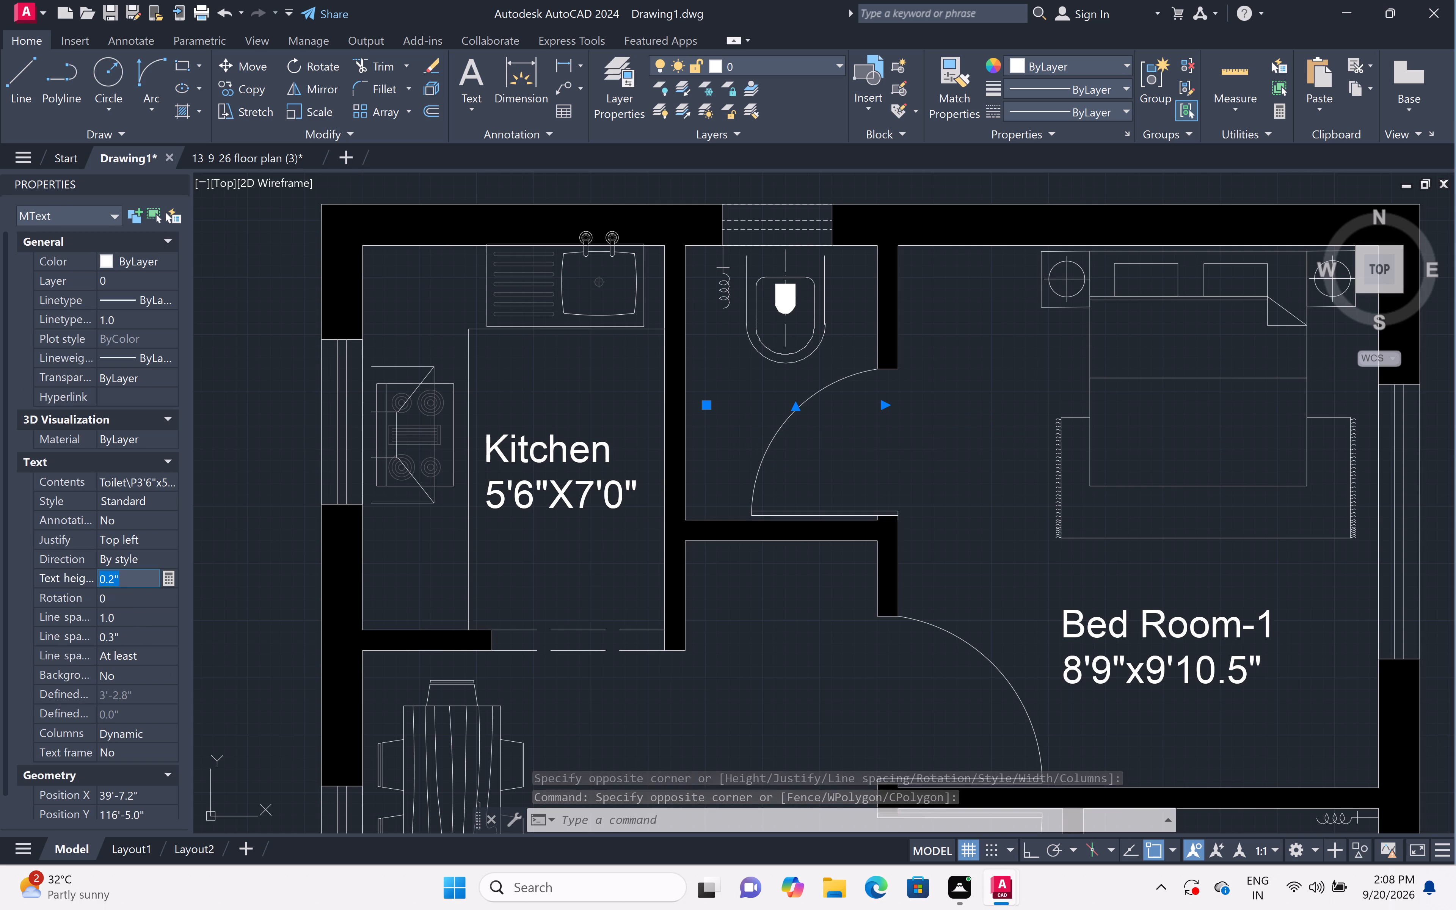
key("BackSpace")
key("BackSpace")
key("BackSpace")
key("BackSpace")
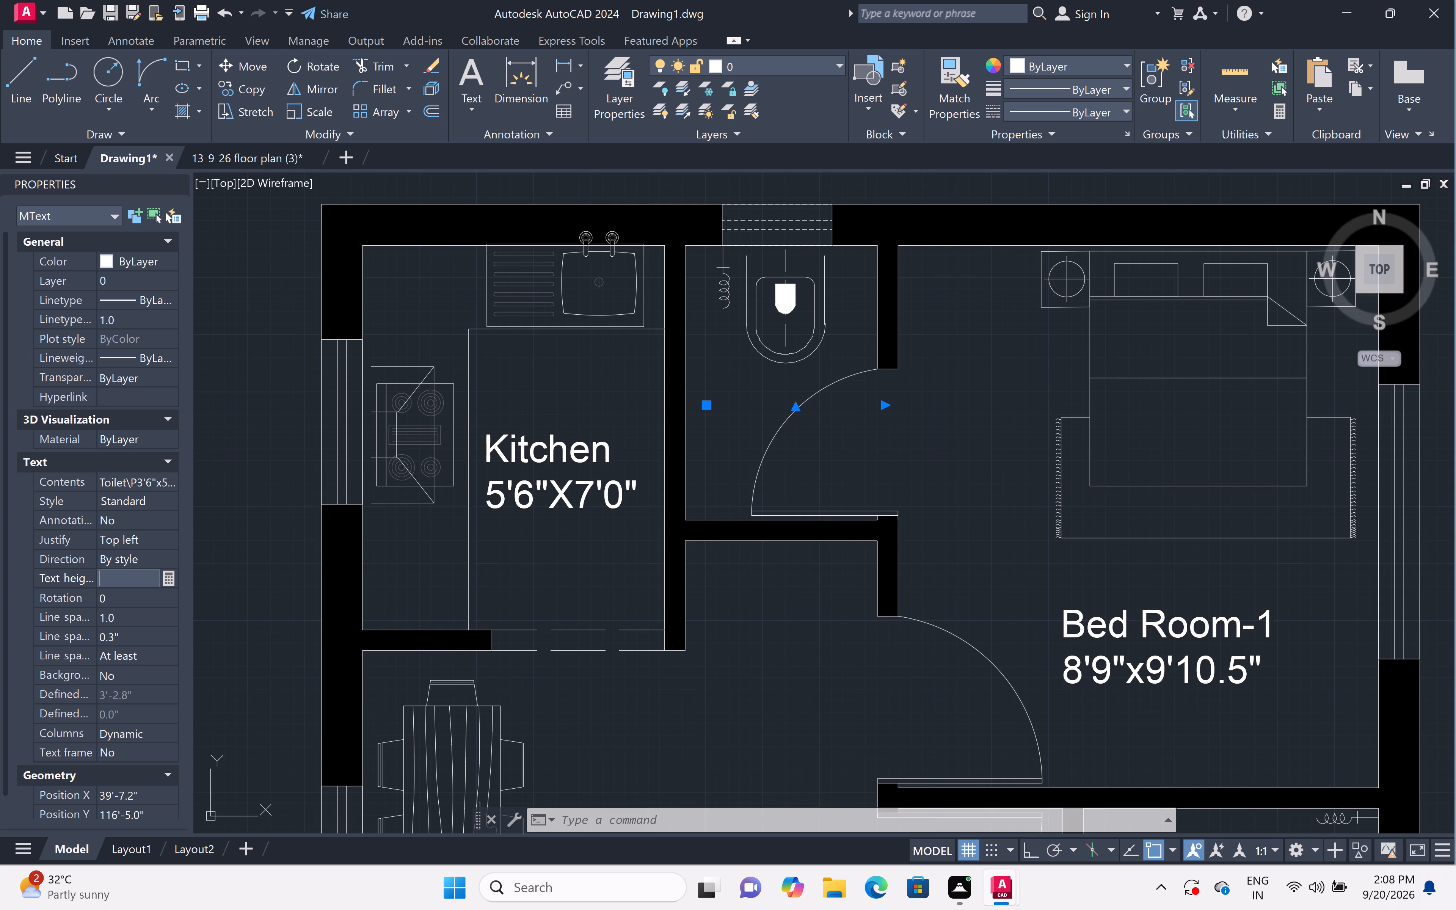
type("6\"")
left_click(743, 451)
key("Escape")
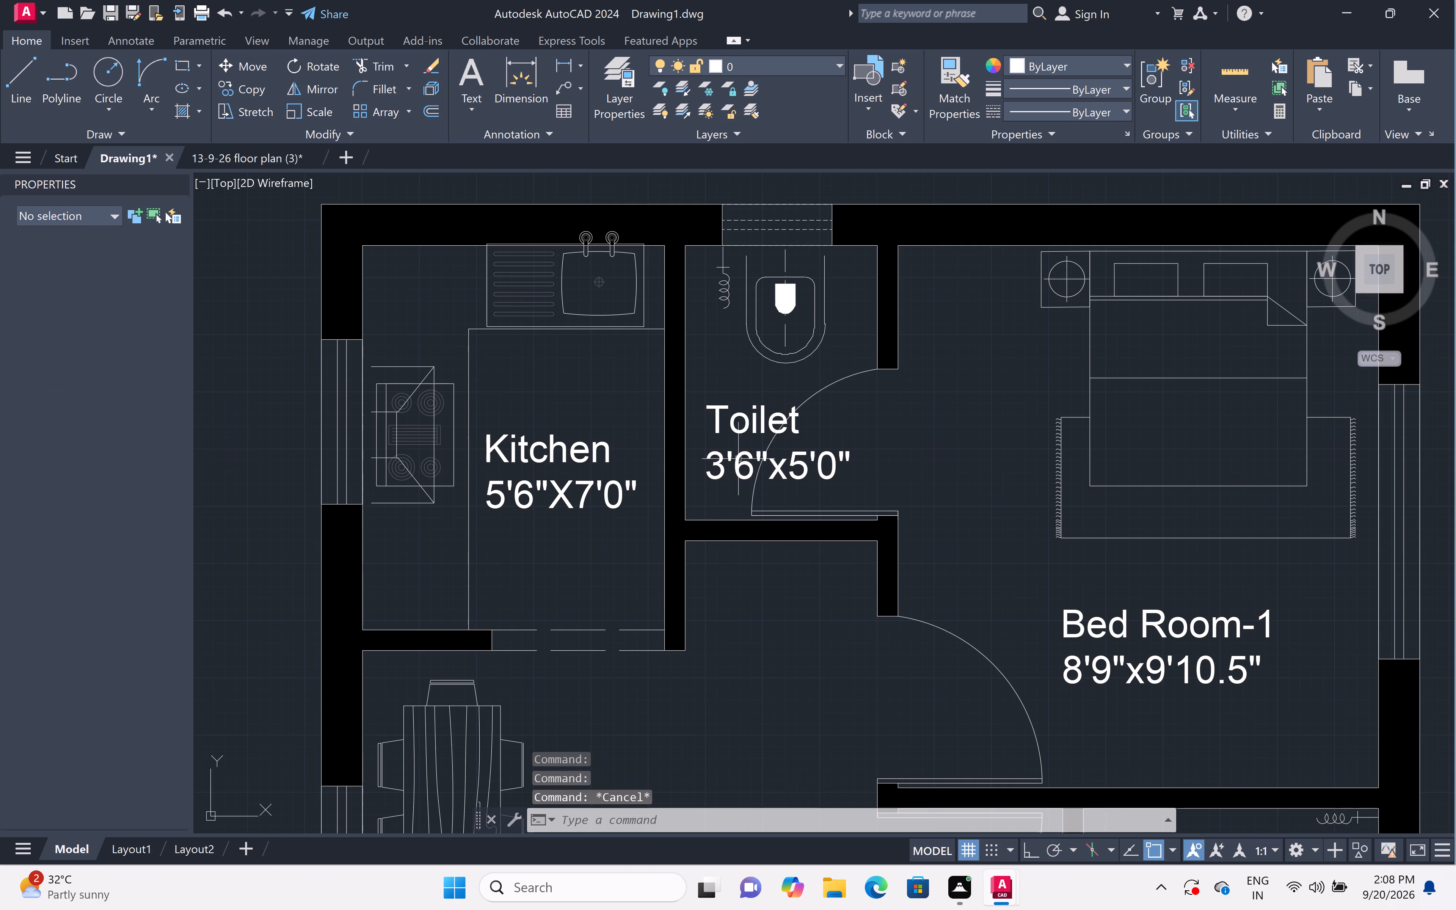
Draw a horizontal line about 3'6" long across the recess below the labelled toilet, from wall face to wall face.
scroll(738, 459, "down", 3)
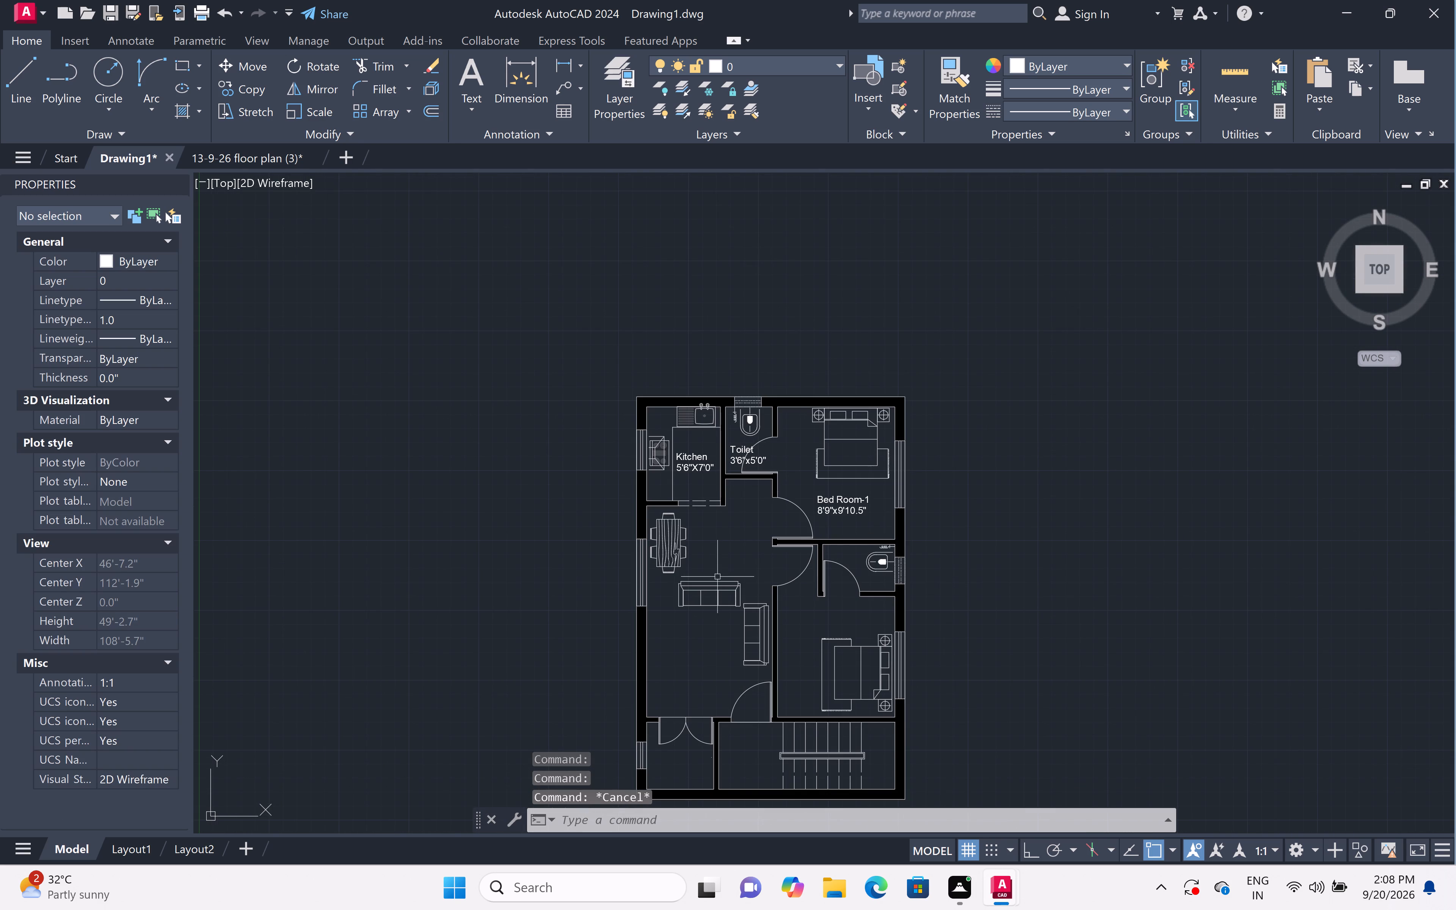
scroll(728, 497, "up", 3)
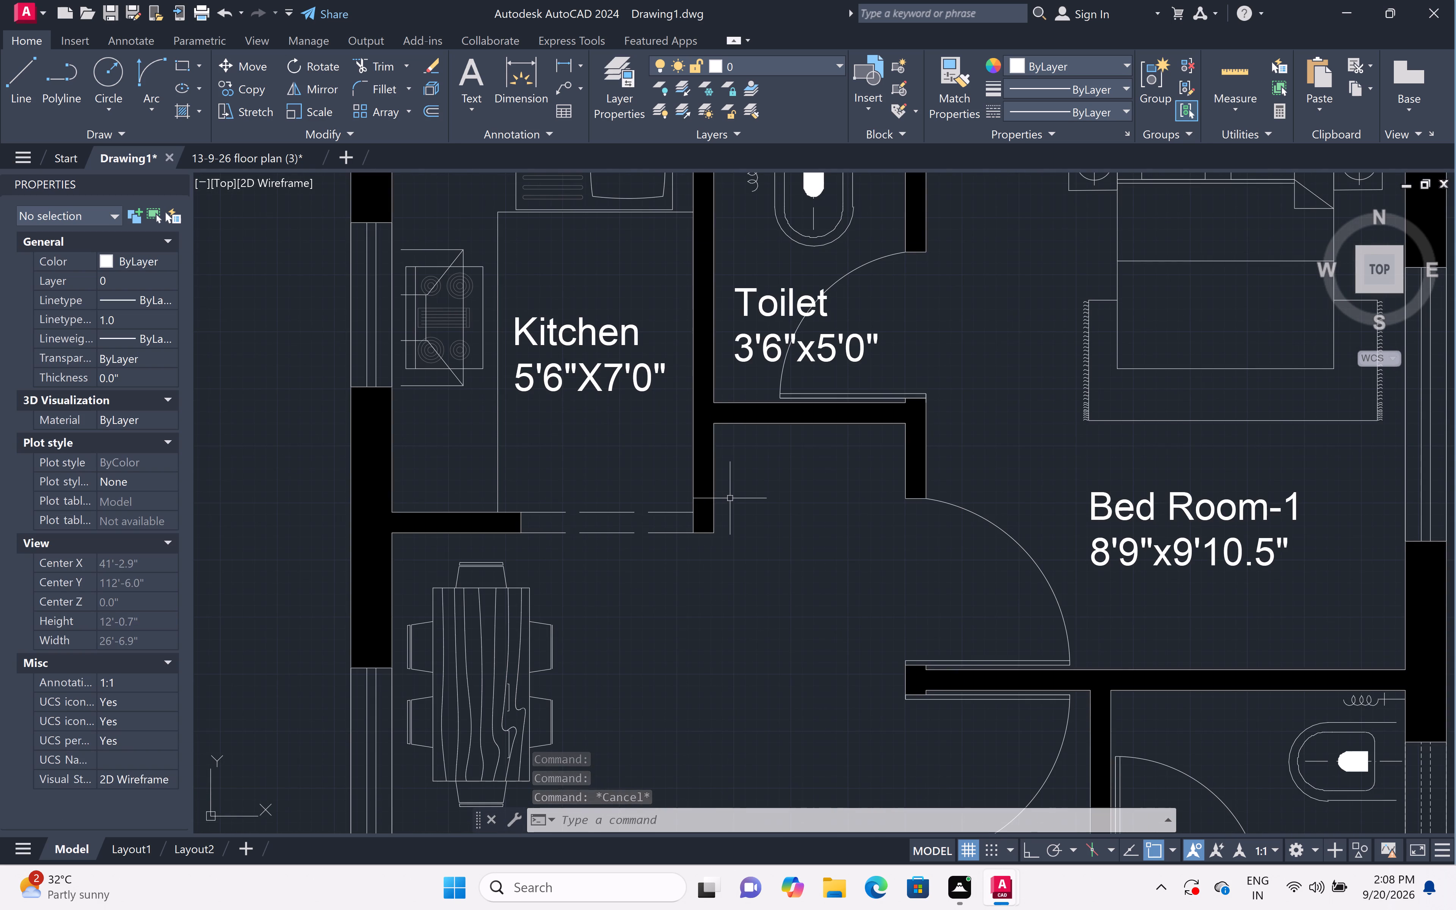
type("l")
key("space")
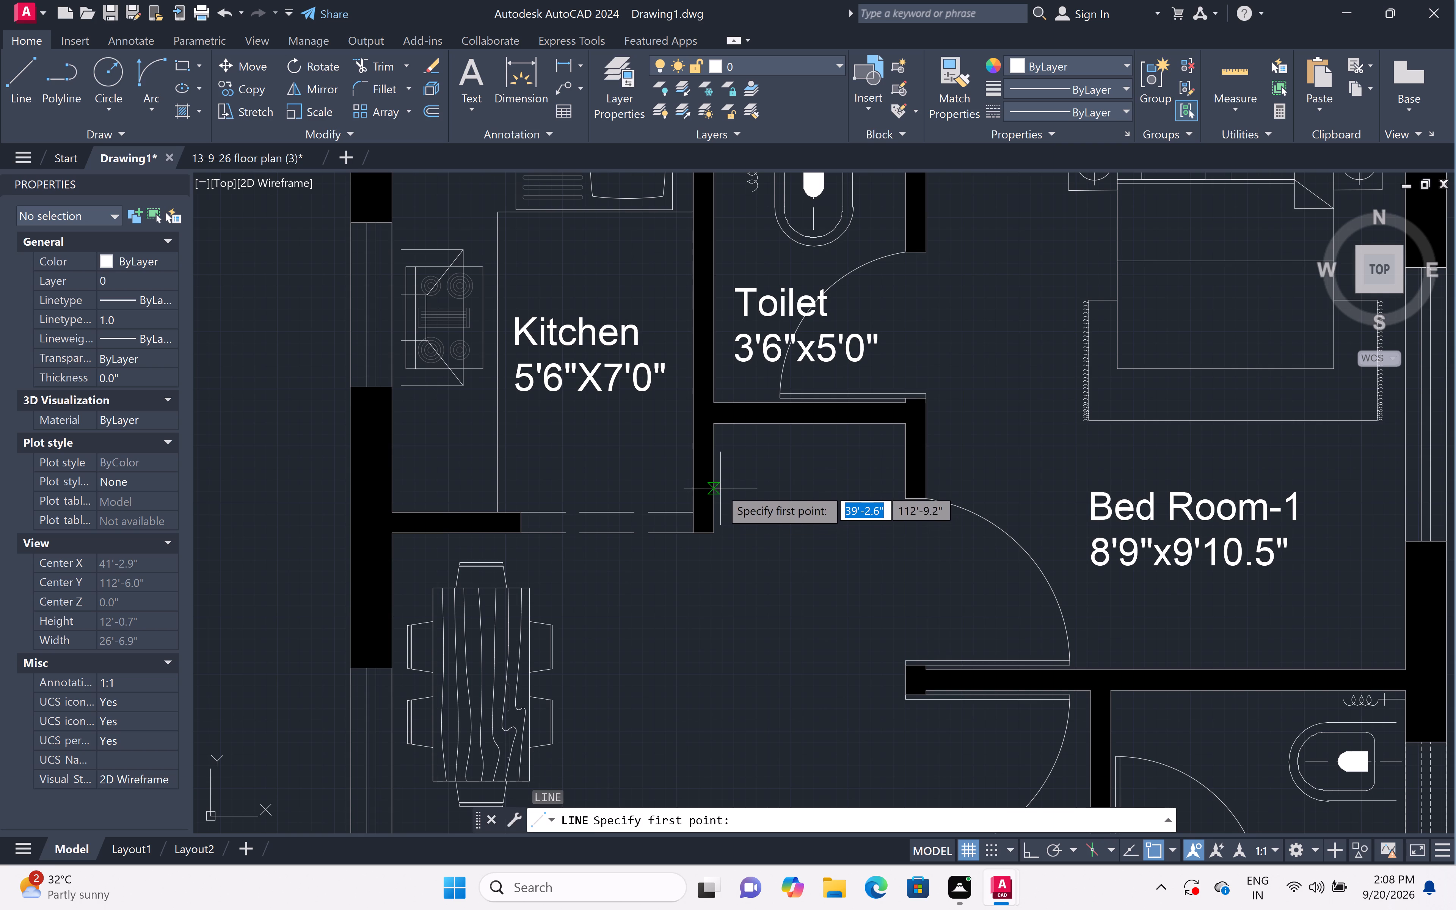
left_click(711, 479)
left_click(715, 479)
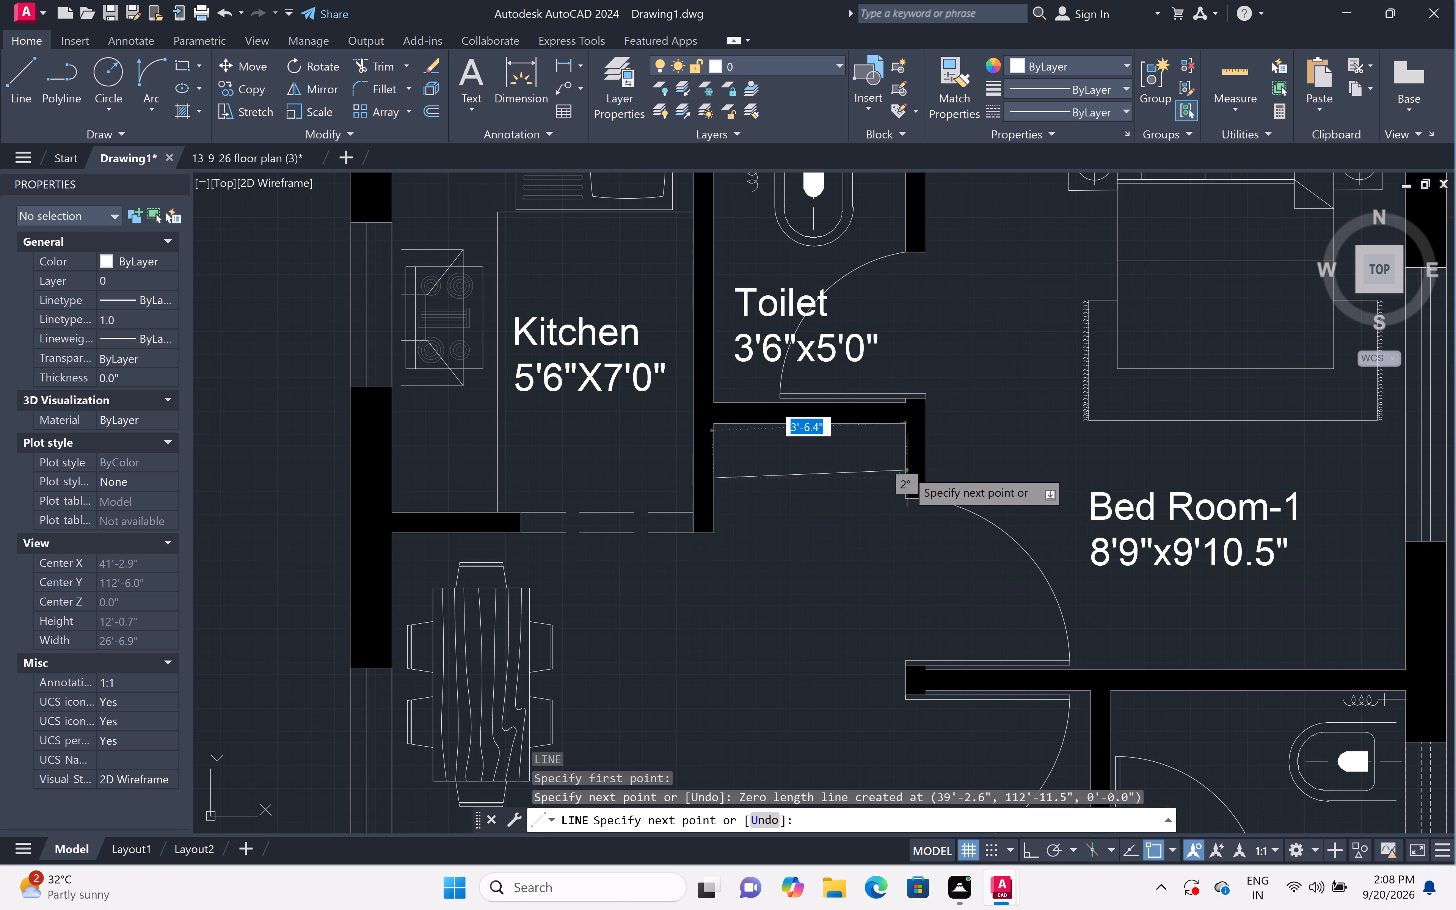
left_click(905, 475)
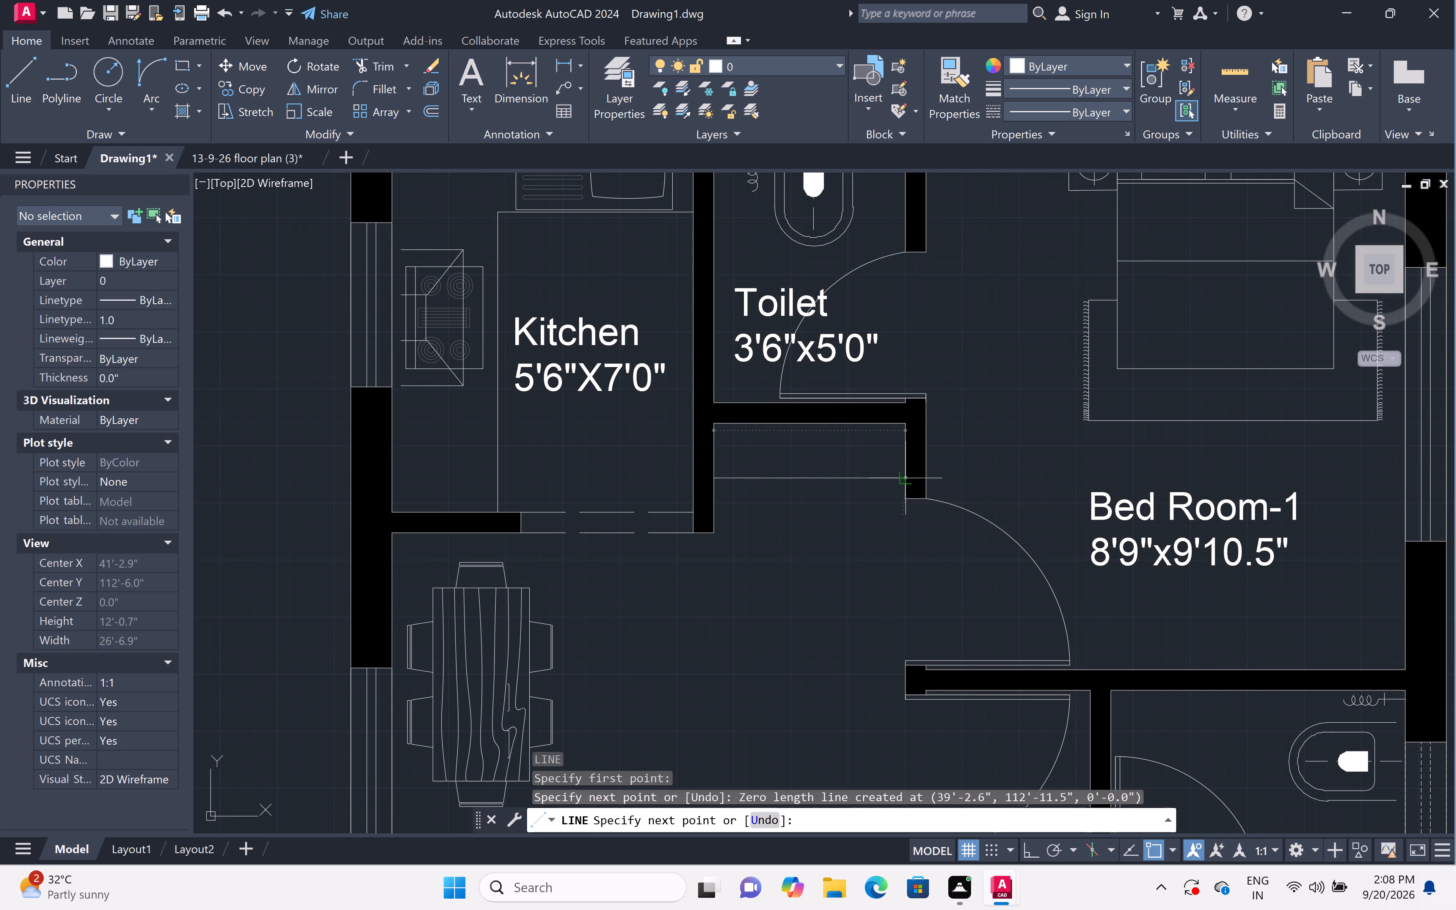
key("Escape")
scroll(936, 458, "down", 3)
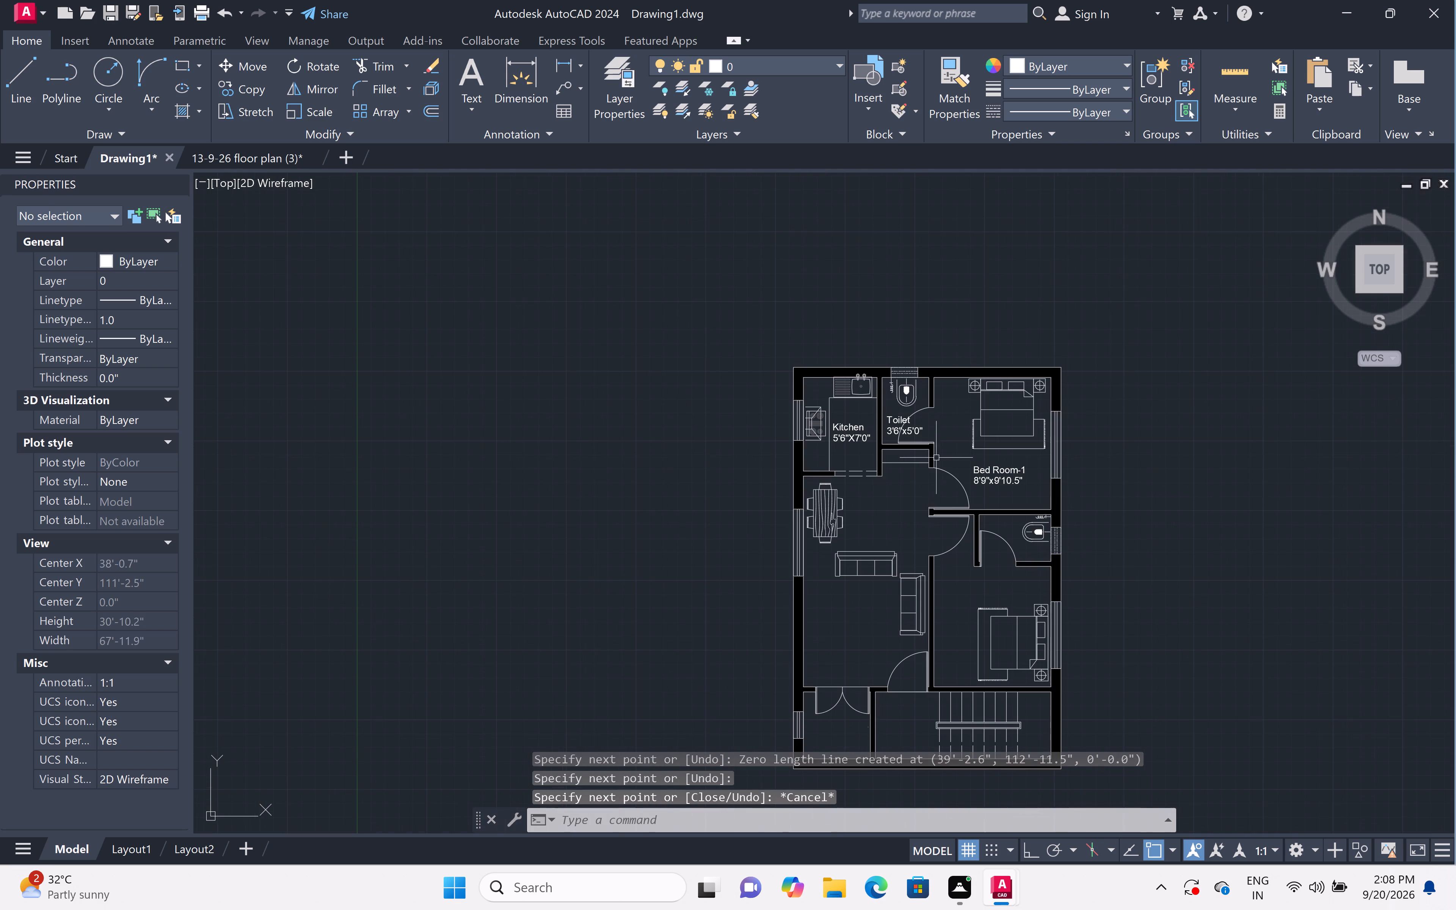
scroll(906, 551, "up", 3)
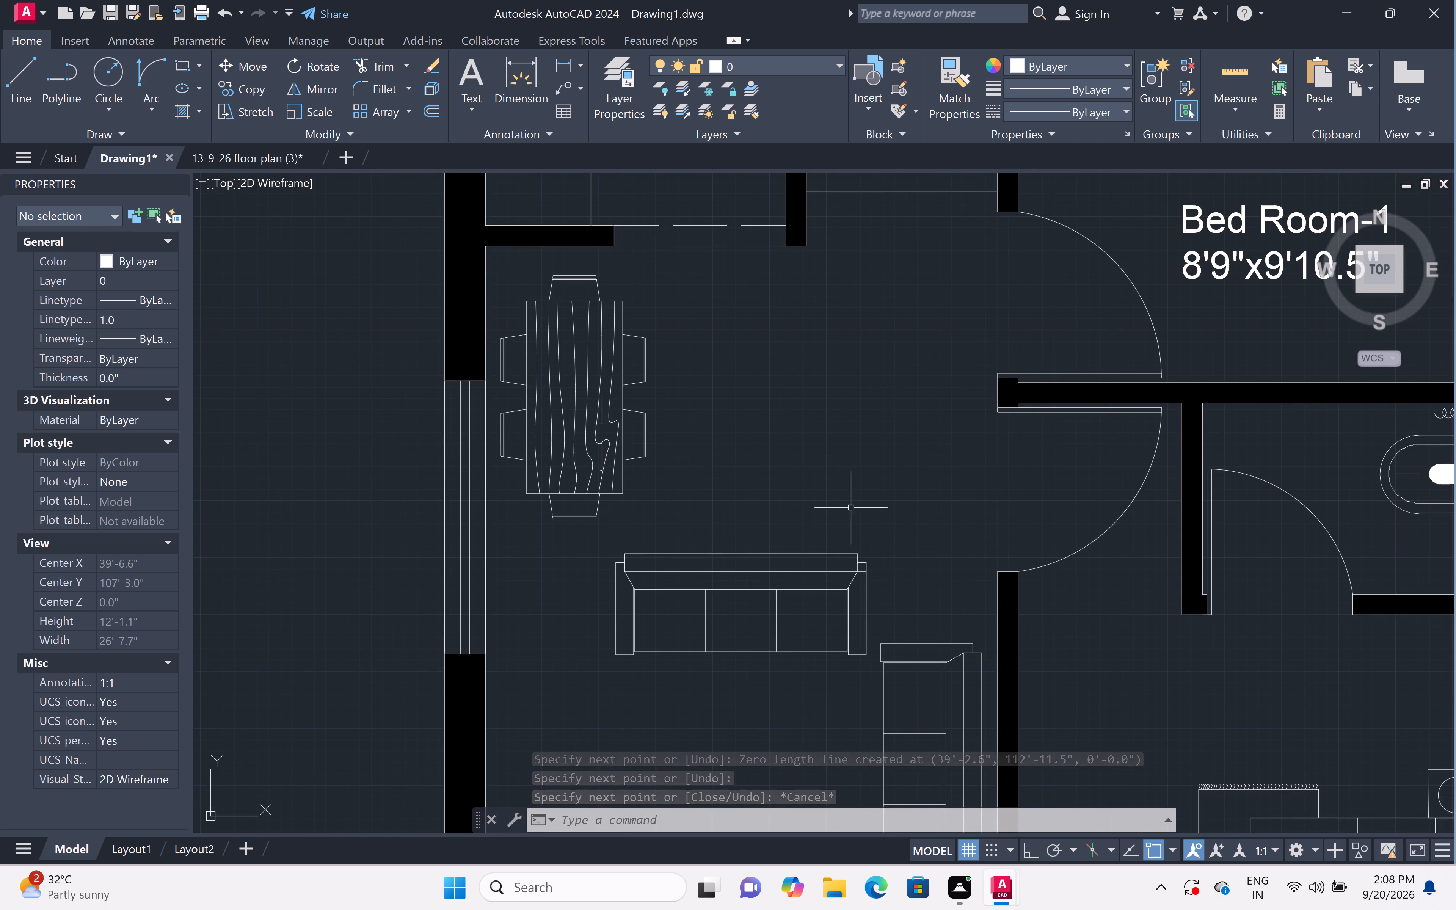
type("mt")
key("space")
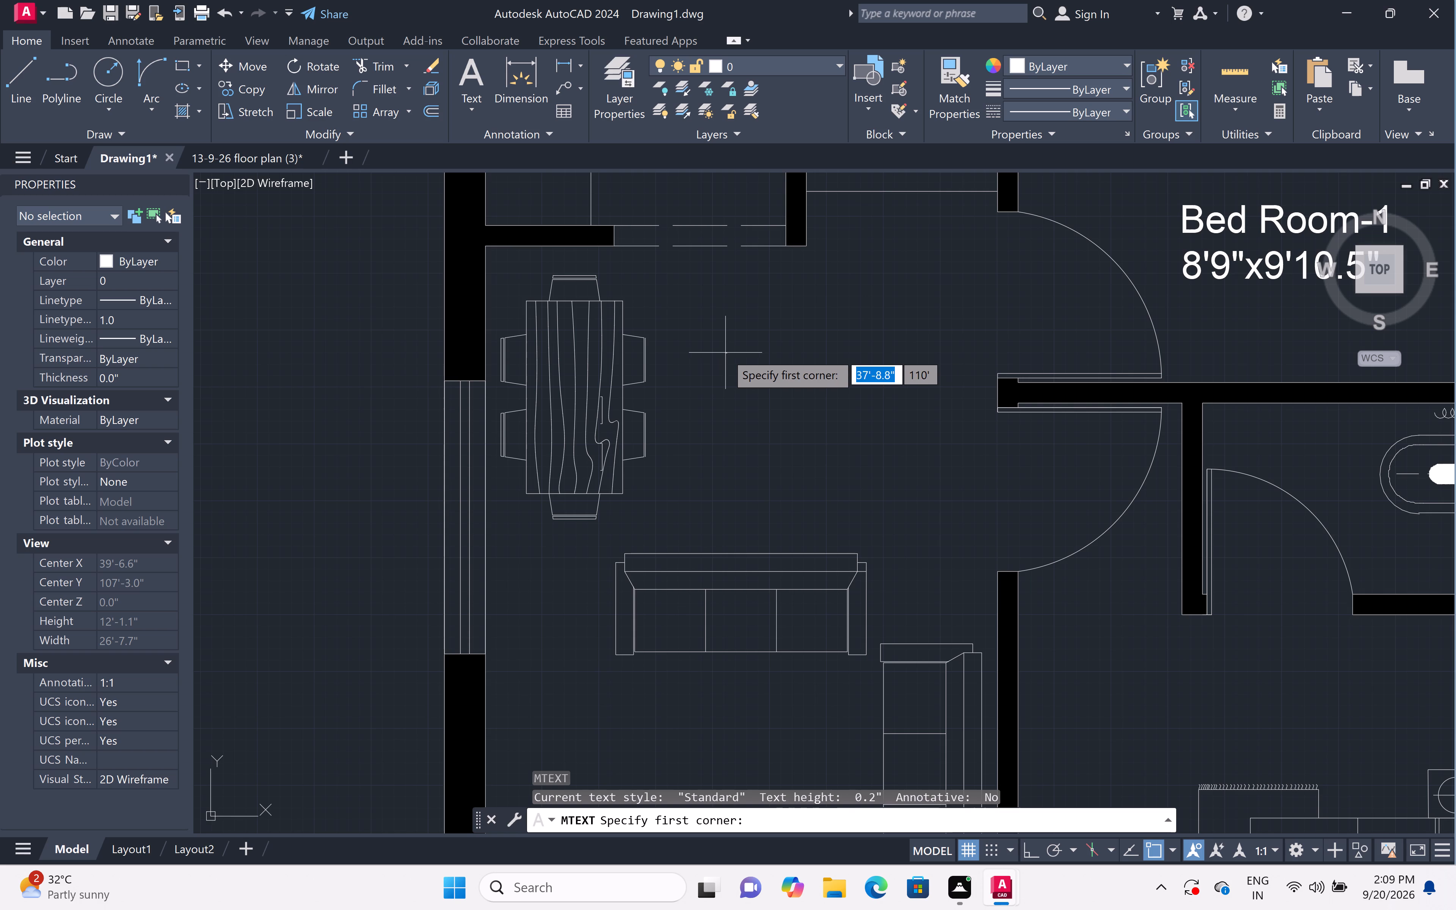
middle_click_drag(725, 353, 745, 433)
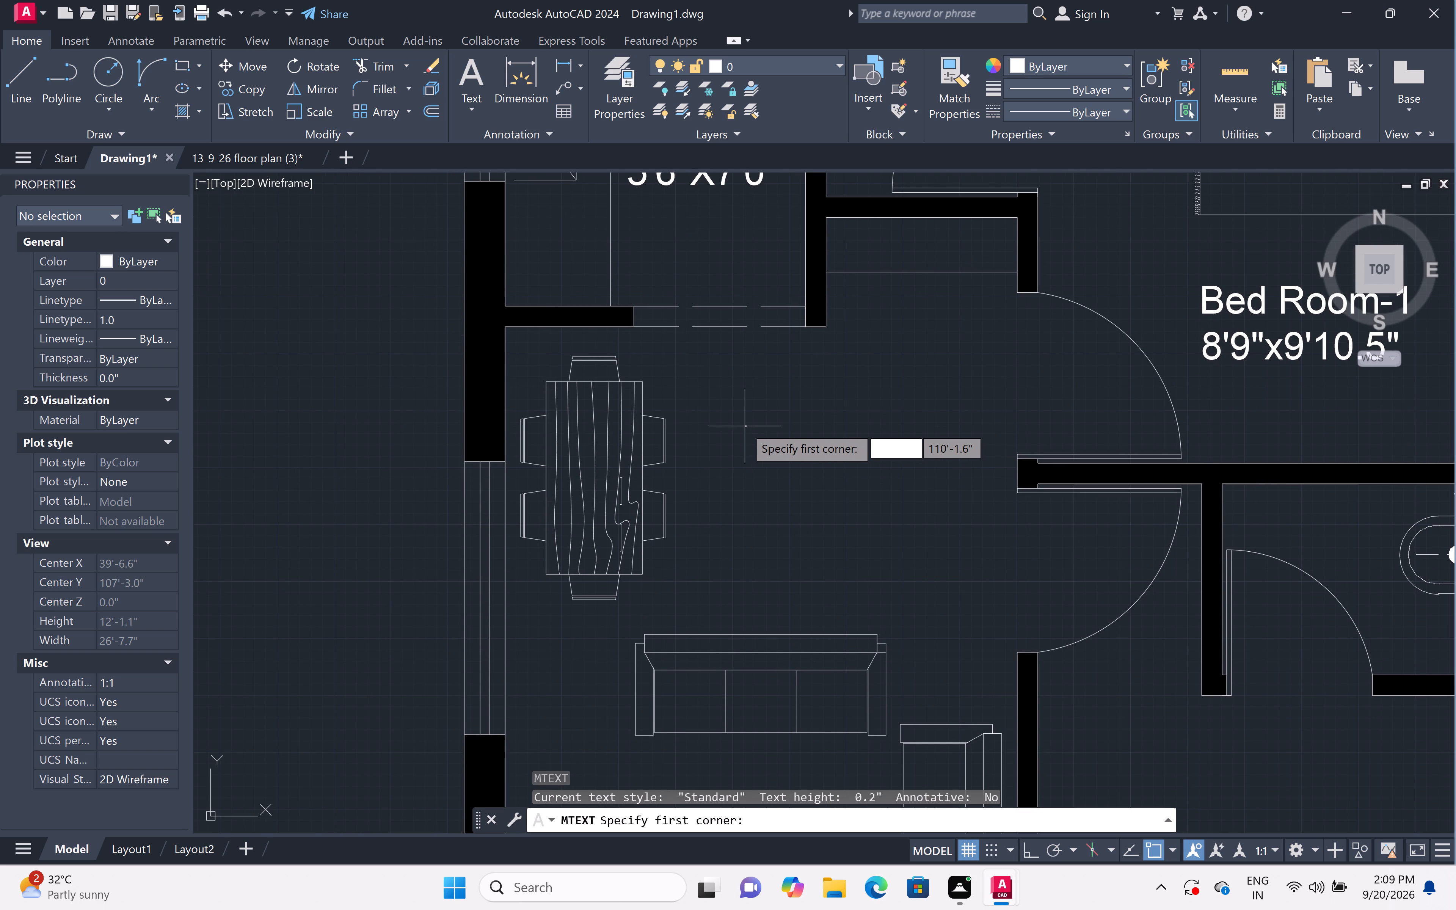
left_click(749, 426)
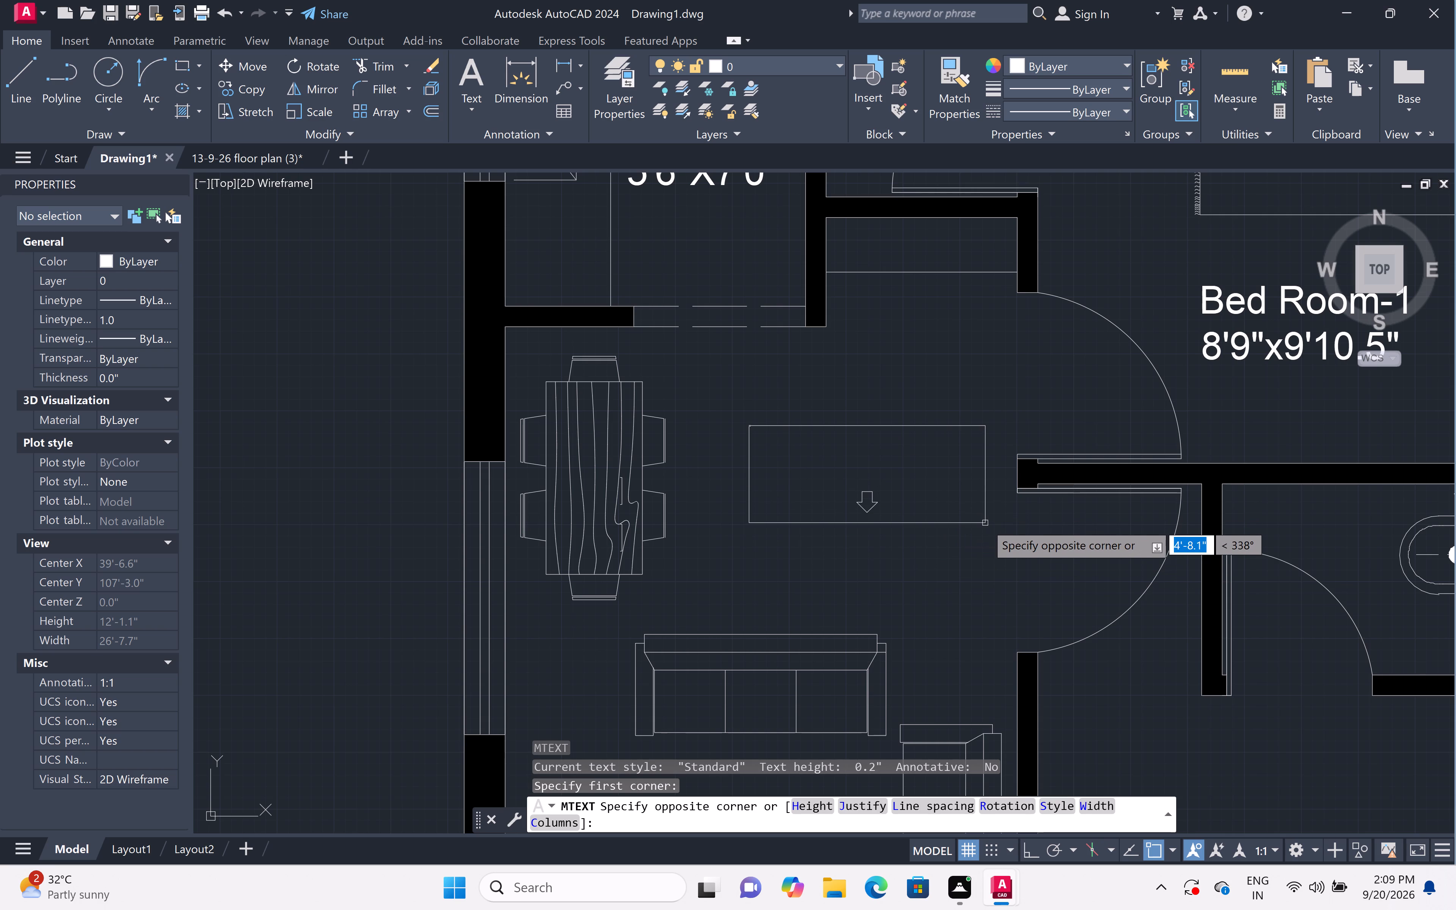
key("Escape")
Add a two-line multiline text label reading Bed Room-2 and 8'9"x9'0" above the bed in the lower bedroom.
scroll(984, 521, "down", 2)
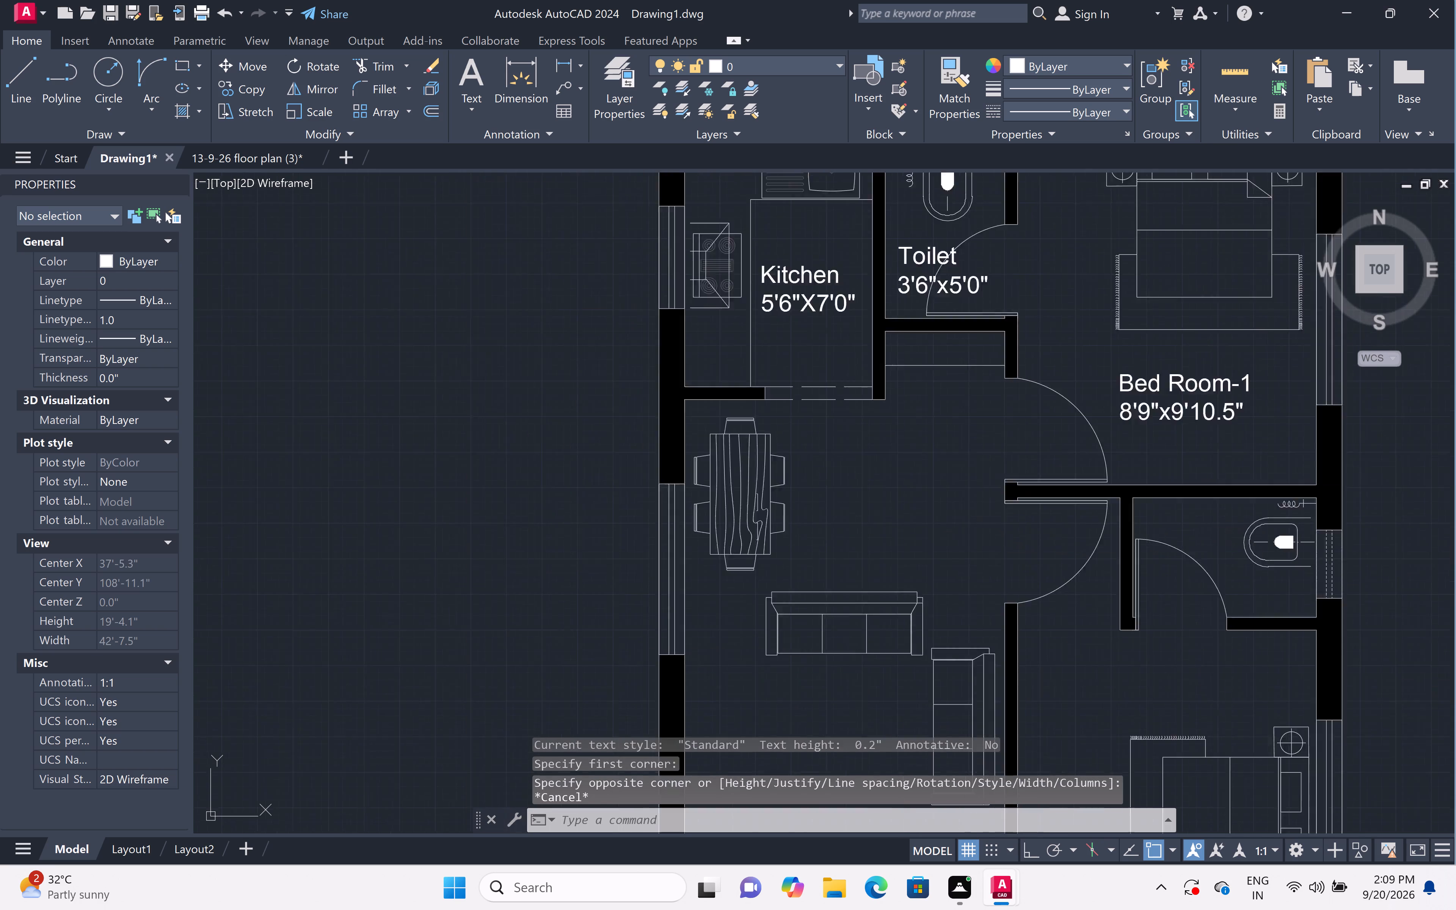
scroll(984, 521, "down", 2)
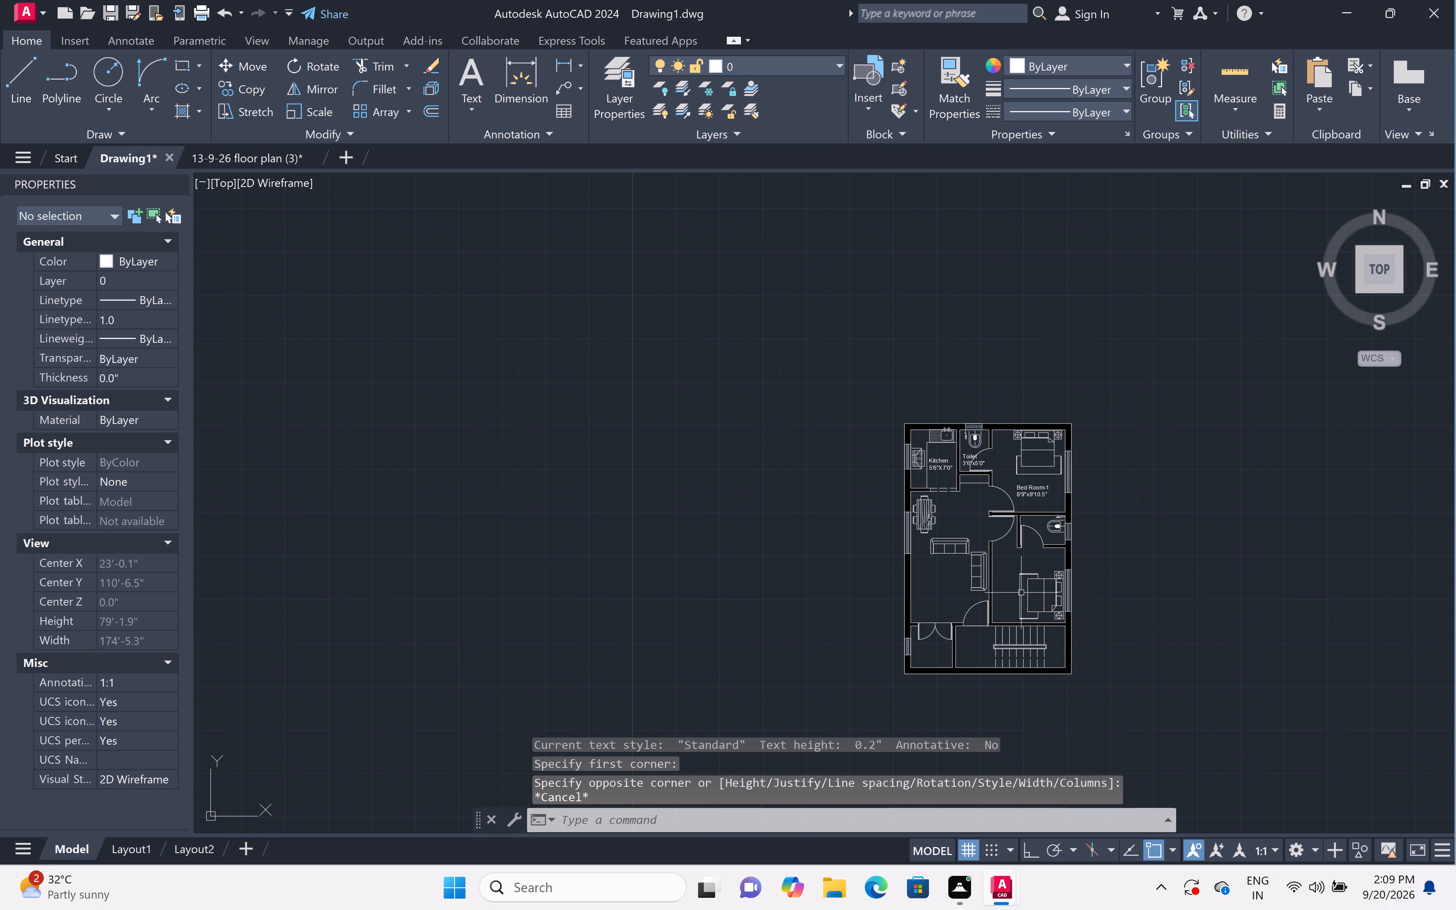
scroll(1052, 570, "up", 3)
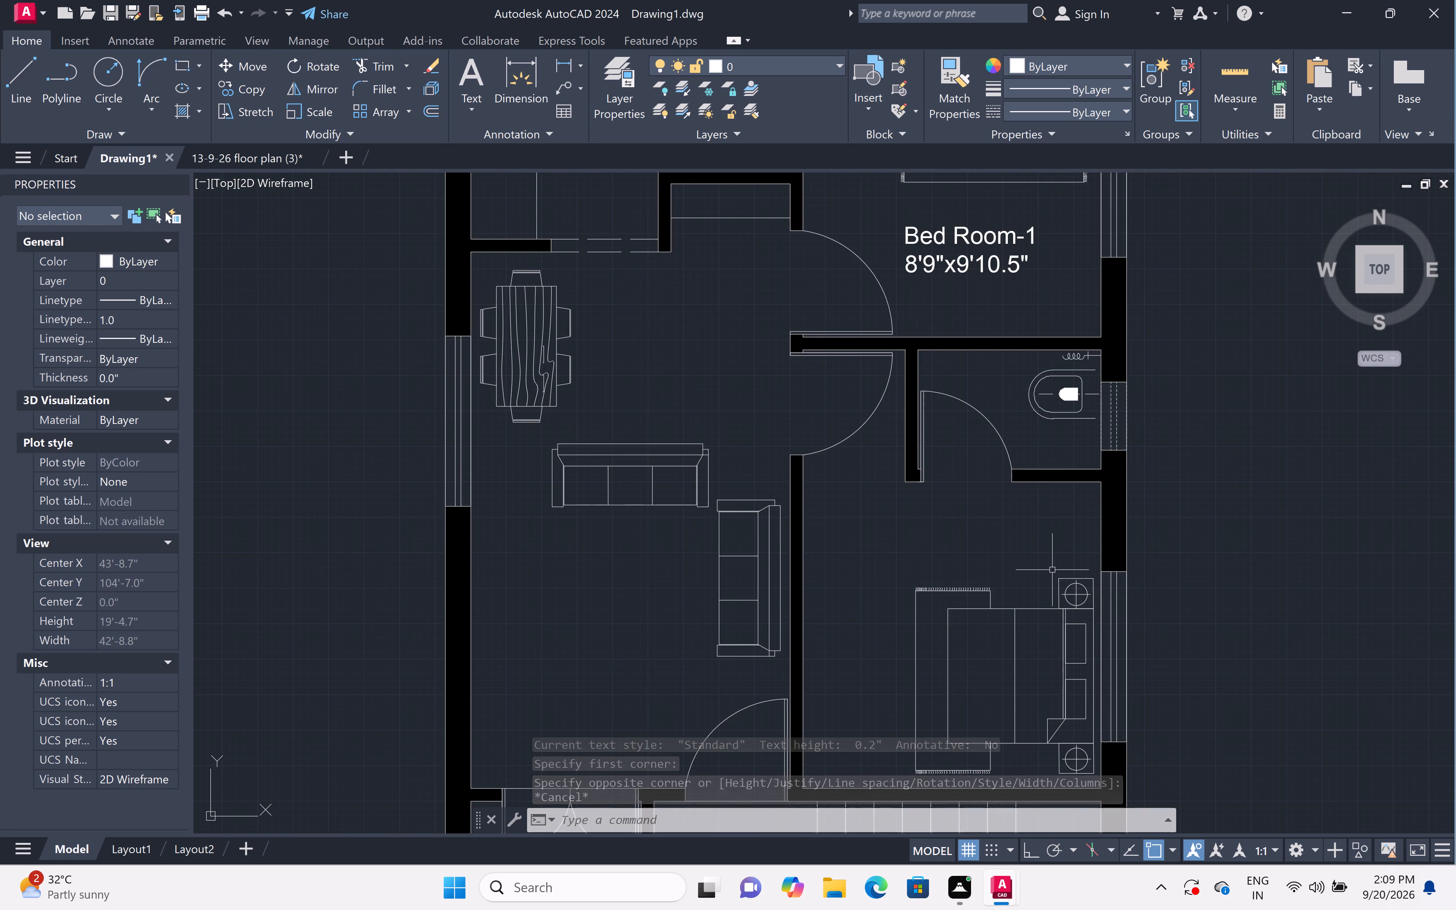
scroll(984, 546, "up", 3)
scroll(984, 546, "down", 2)
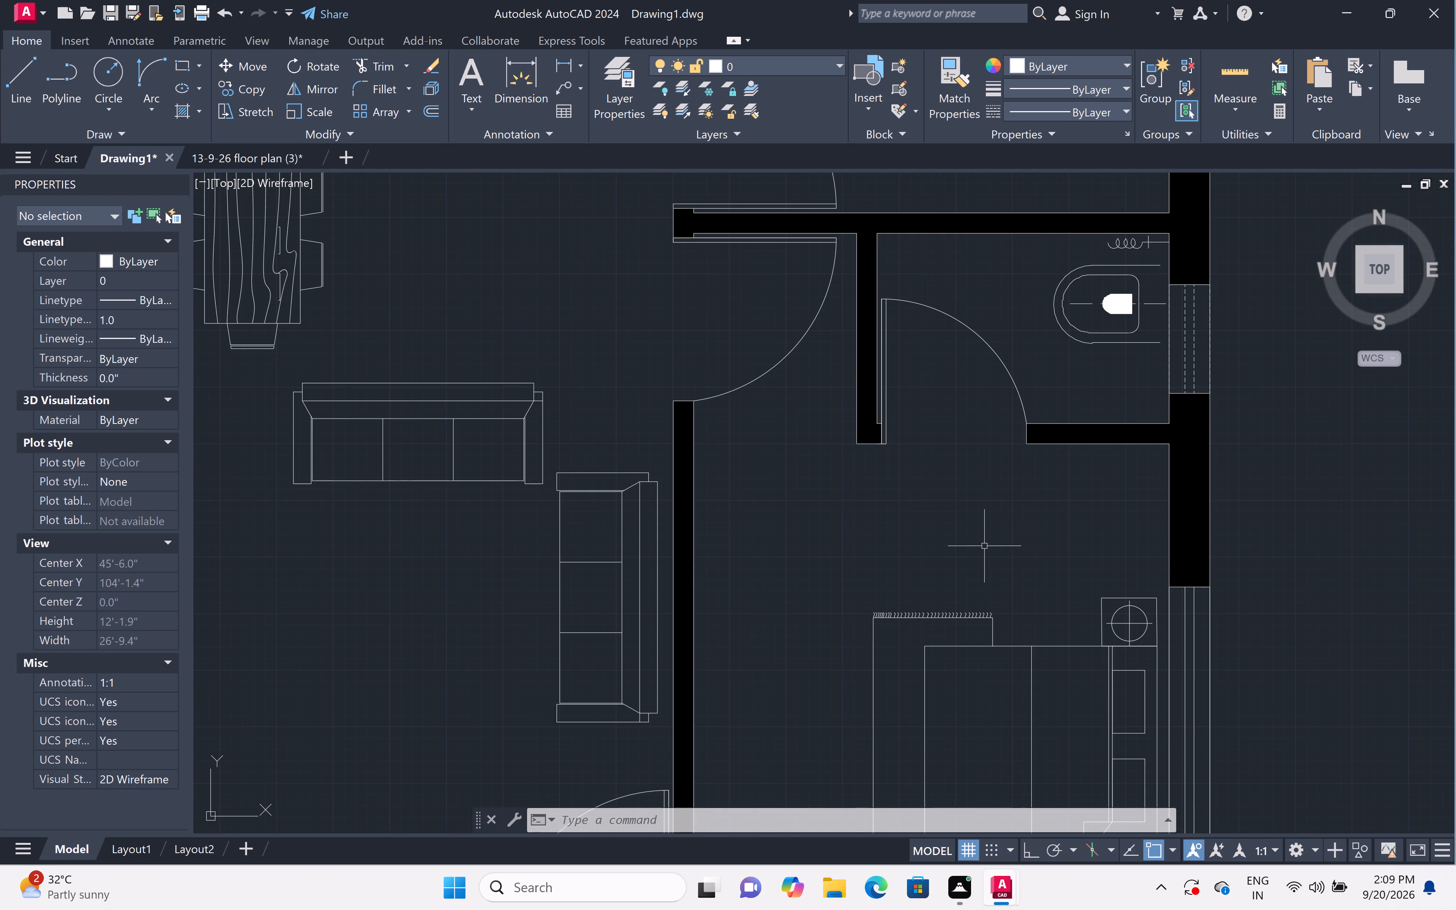
type("mt")
key("space")
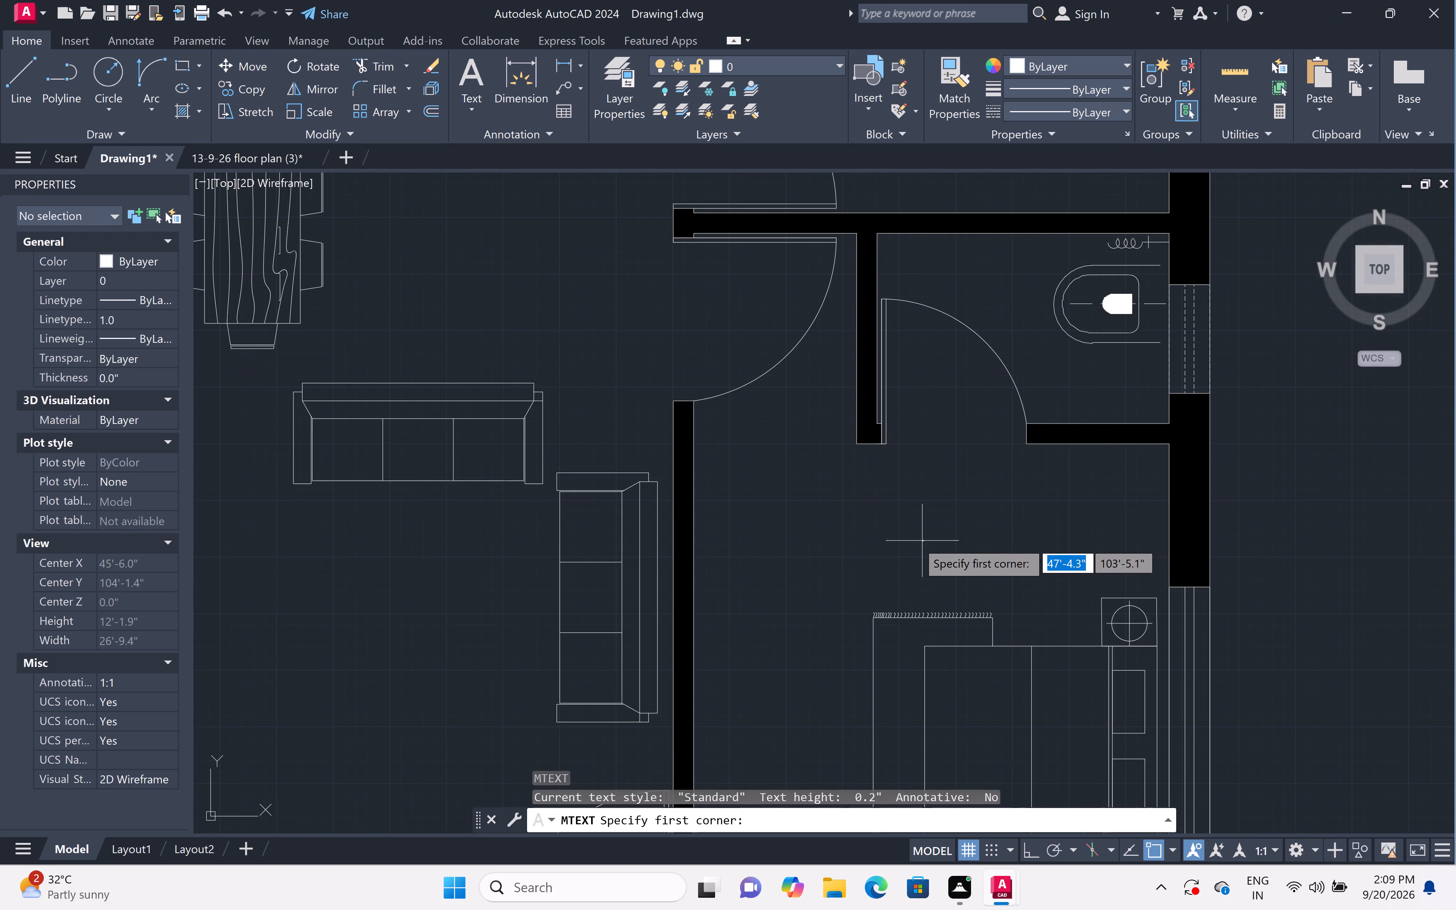
left_click(779, 499)
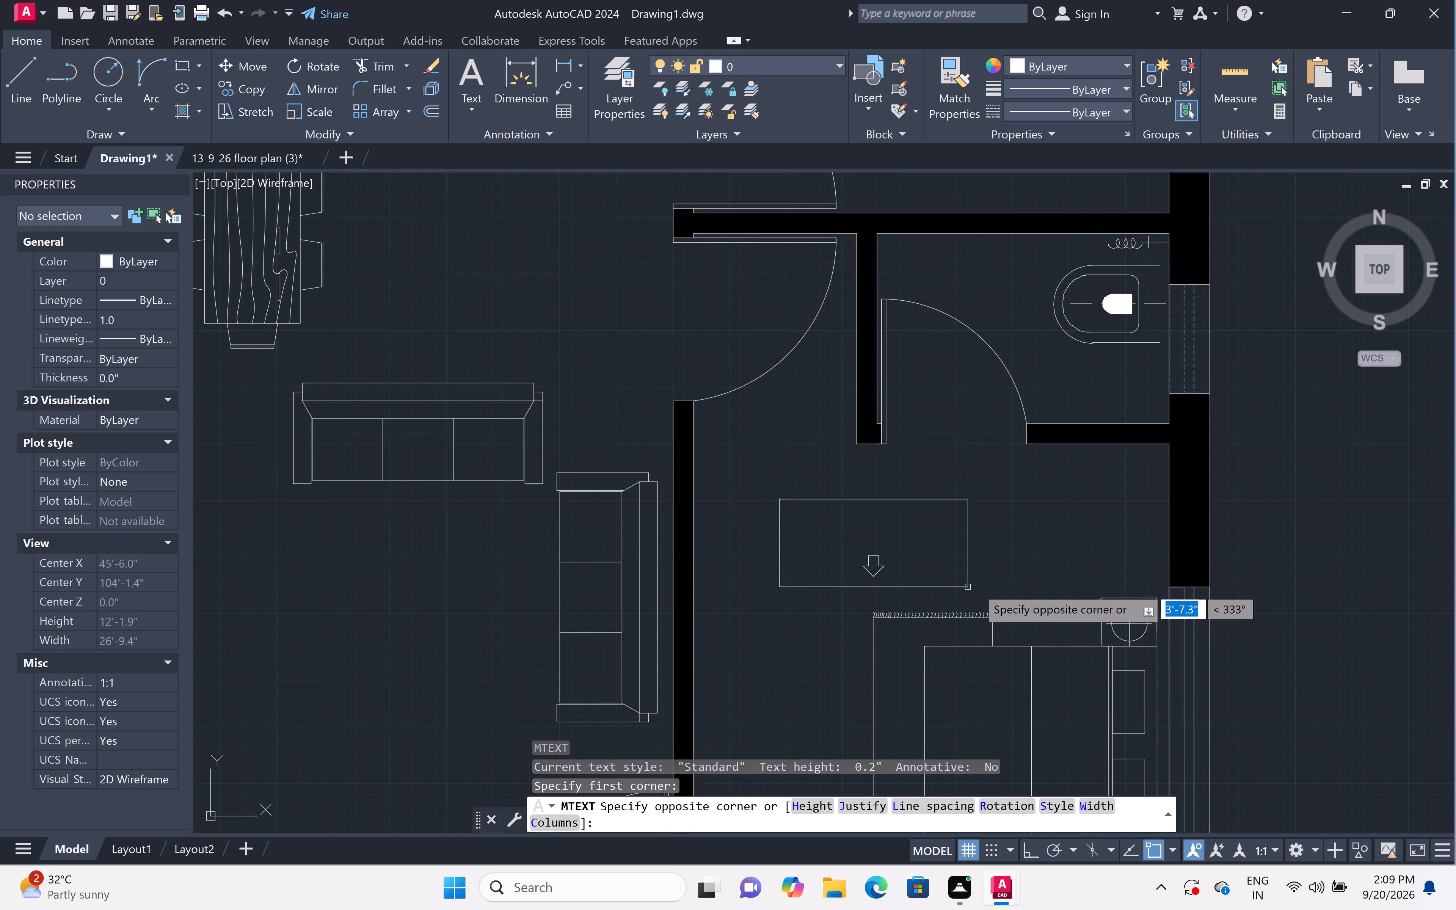
left_click(1067, 587)
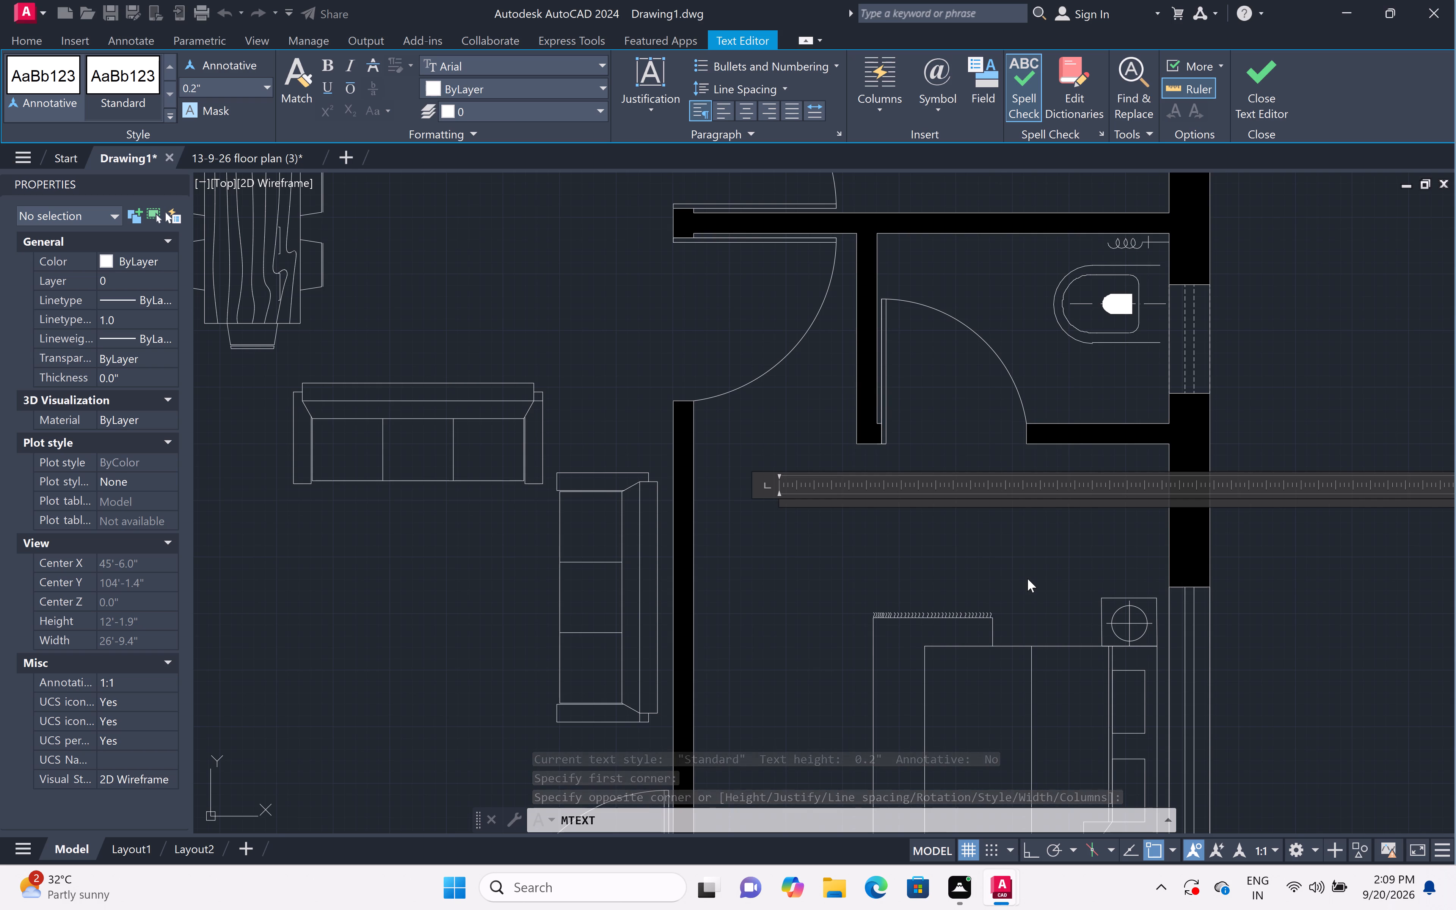
type("Bed")
key("space")
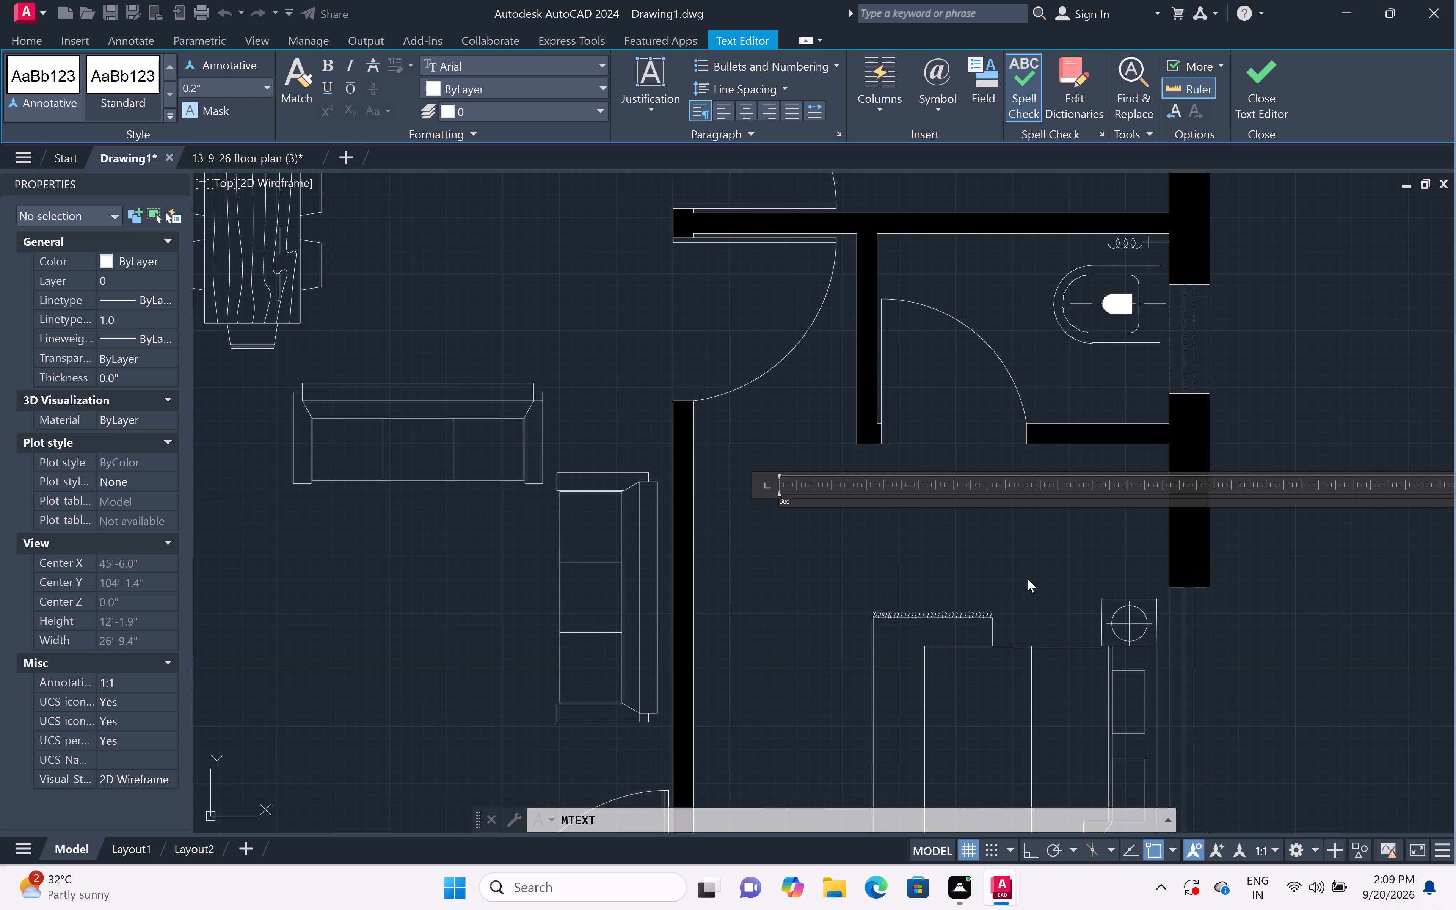
key("shift+r")
type("oom")
scroll(1000, 581, "down", 3)
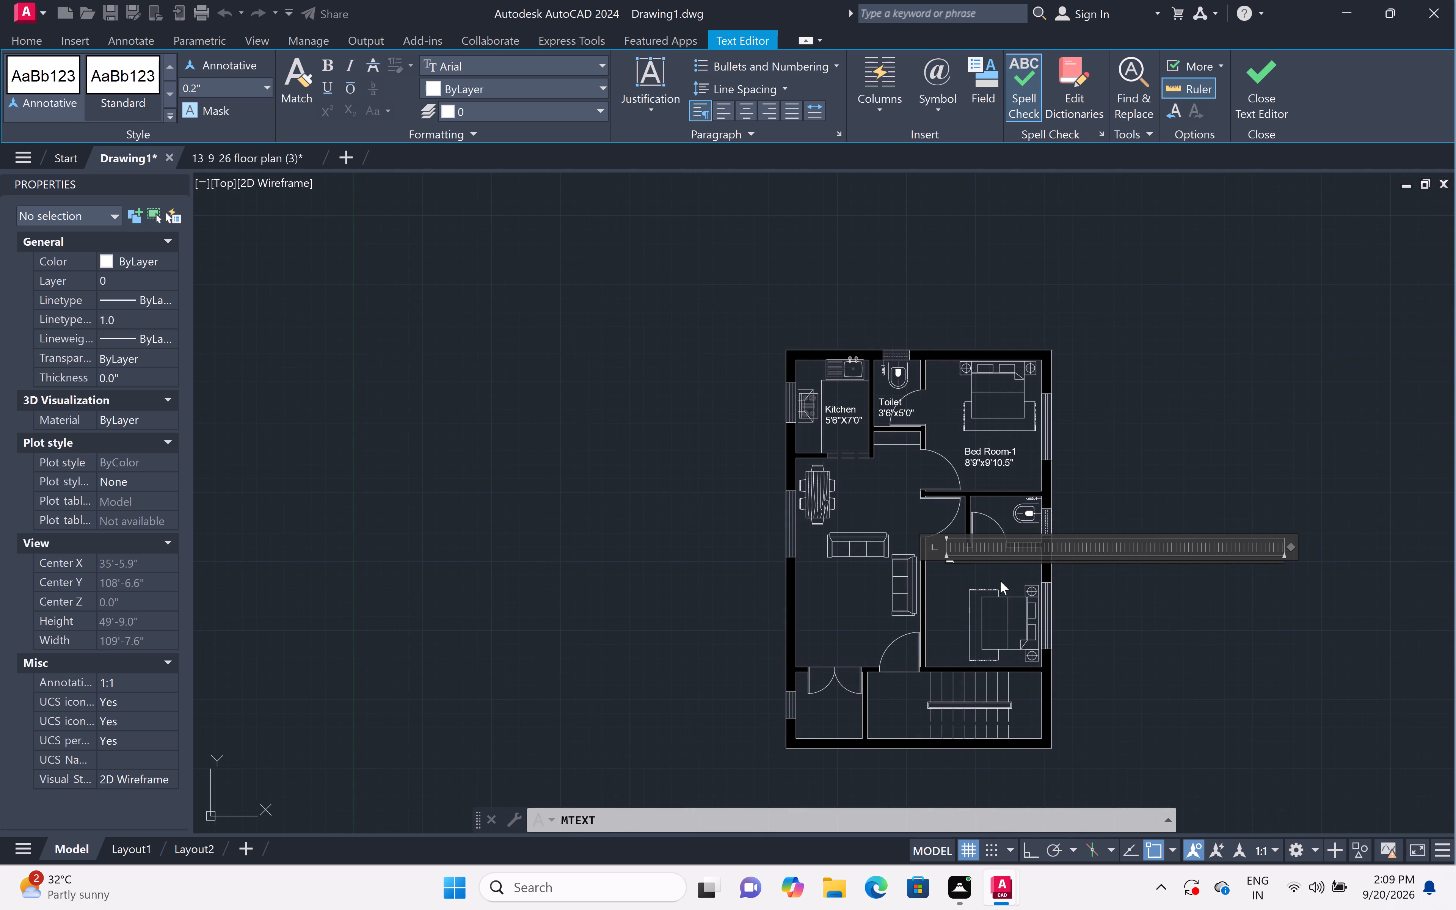
scroll(1000, 581, "up", 5)
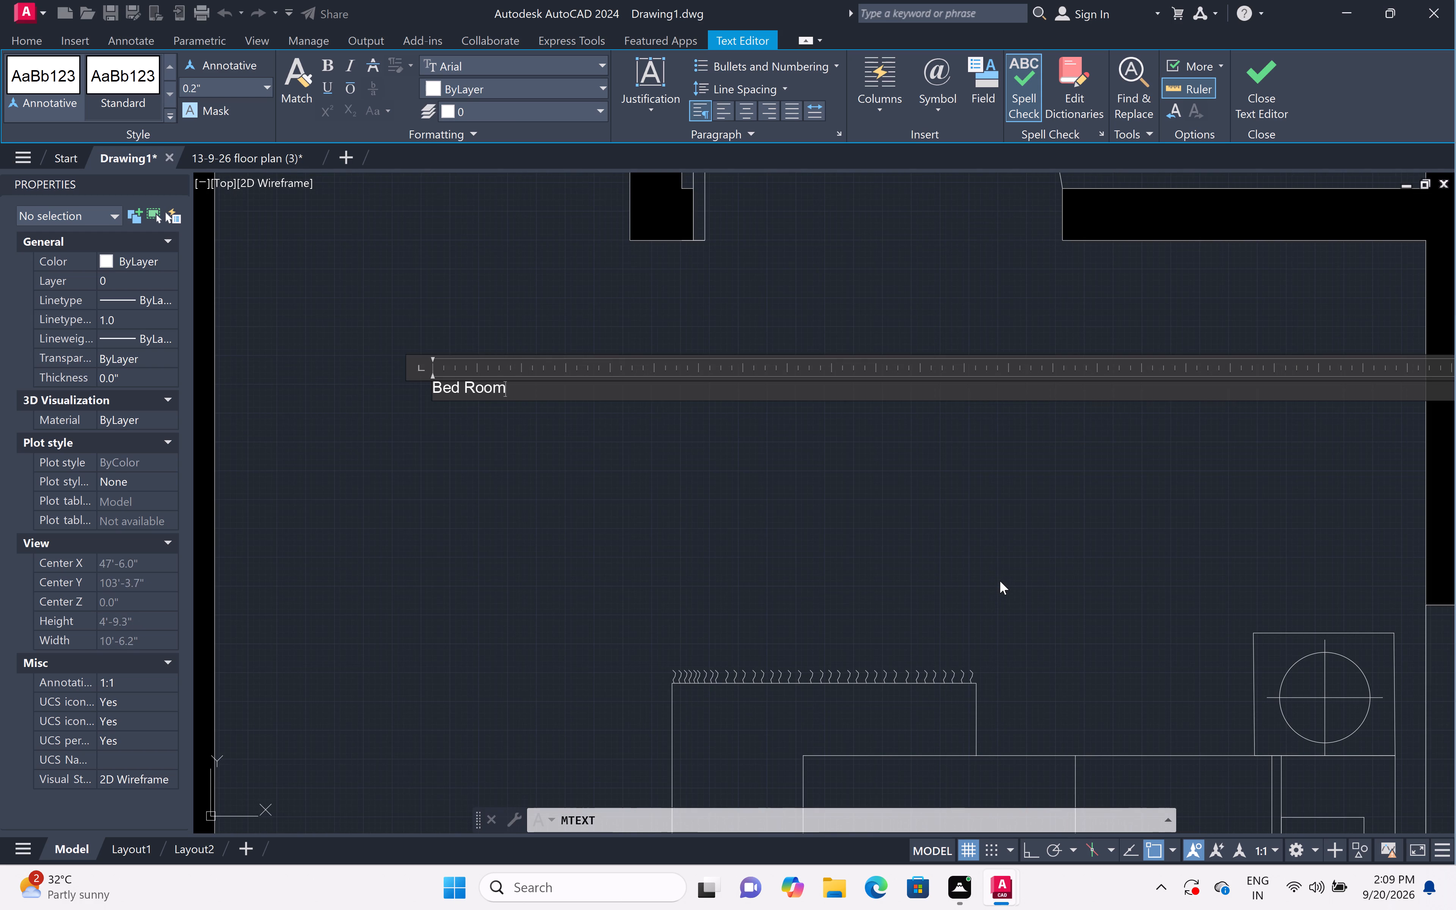
key("minus")
key("2")
key("Return")
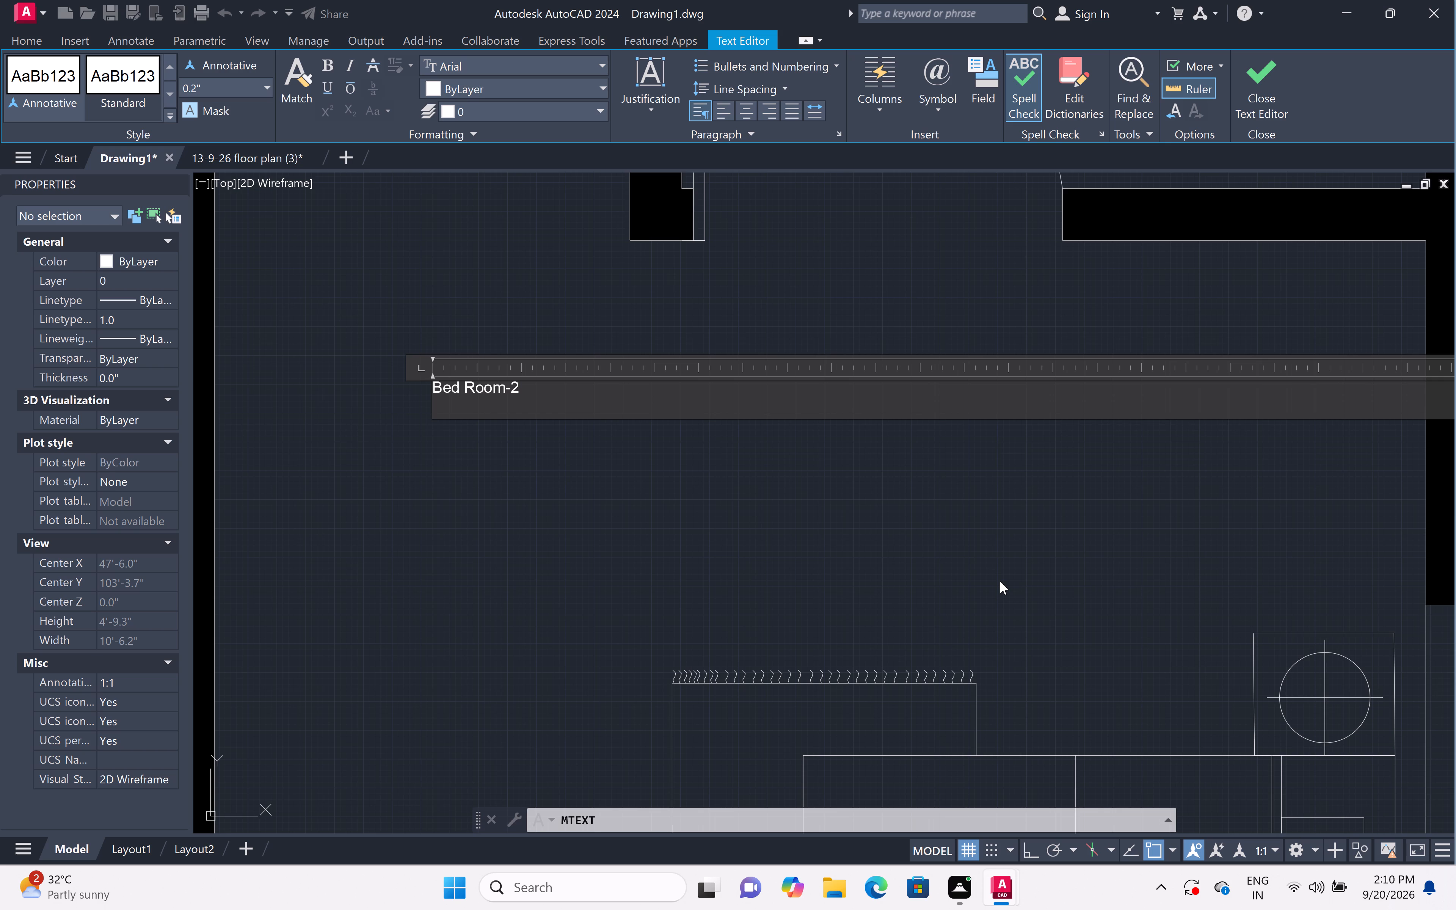
type("8'9\"")
key("x")
type("9'0\"")
left_click(426, 477)
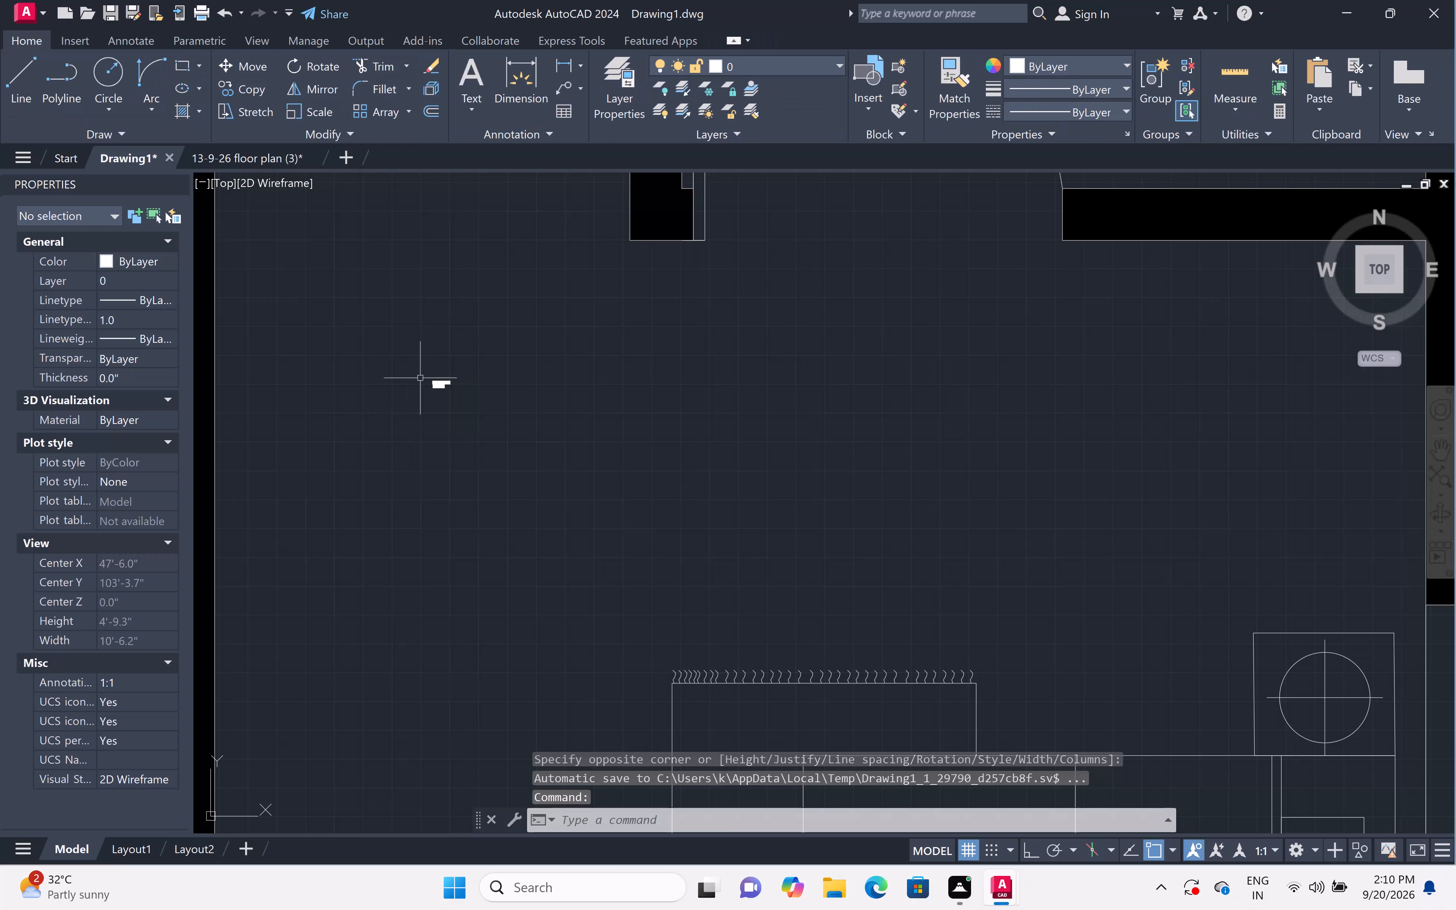
Set the text height of the Bed Room-2 label to 6".
left_click(401, 367)
left_click(510, 403)
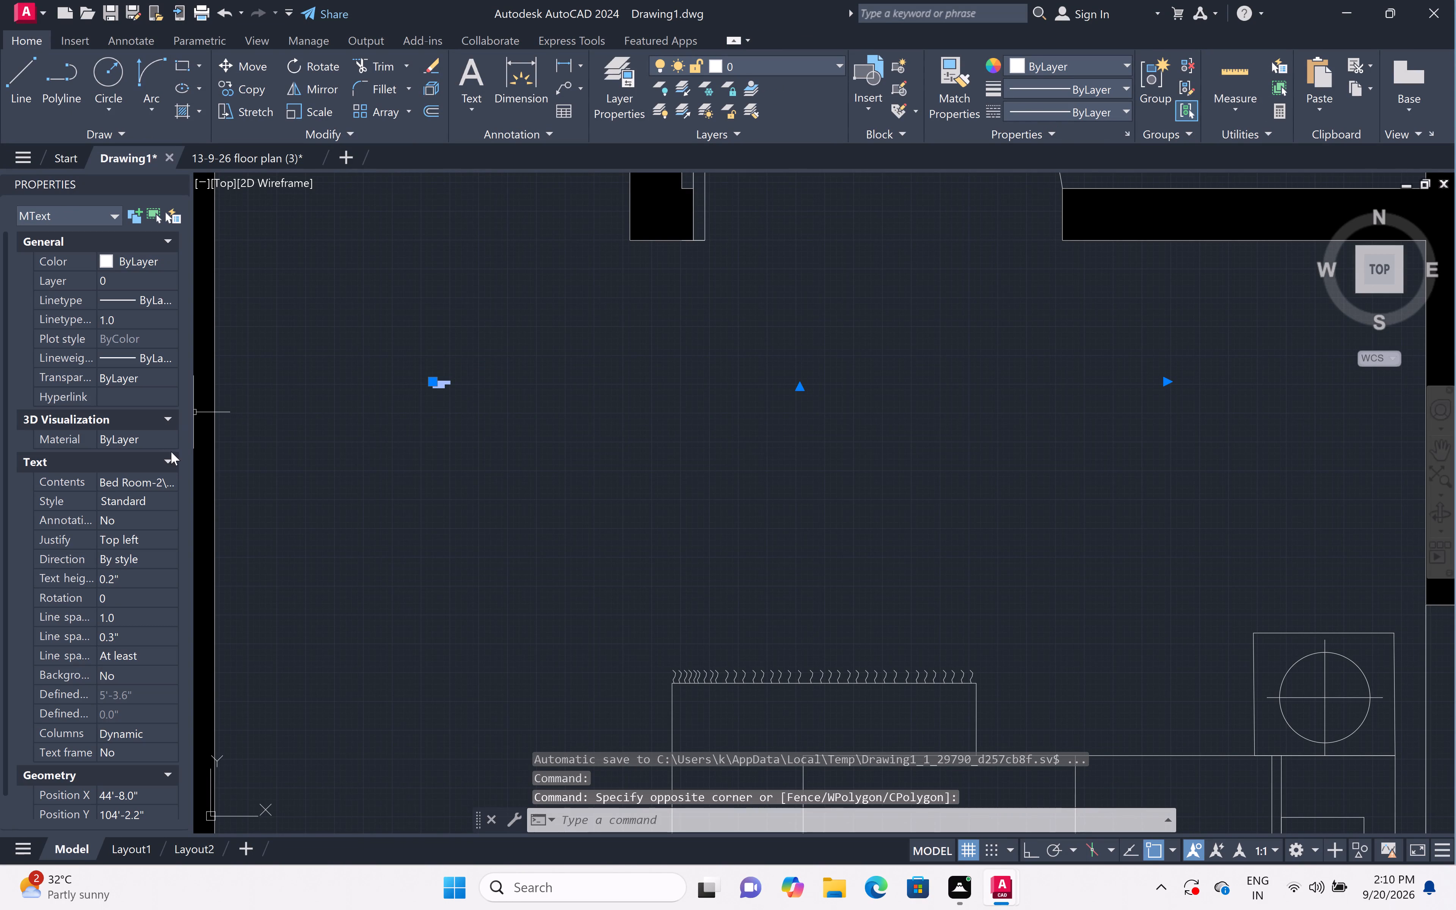
double_click(135, 570)
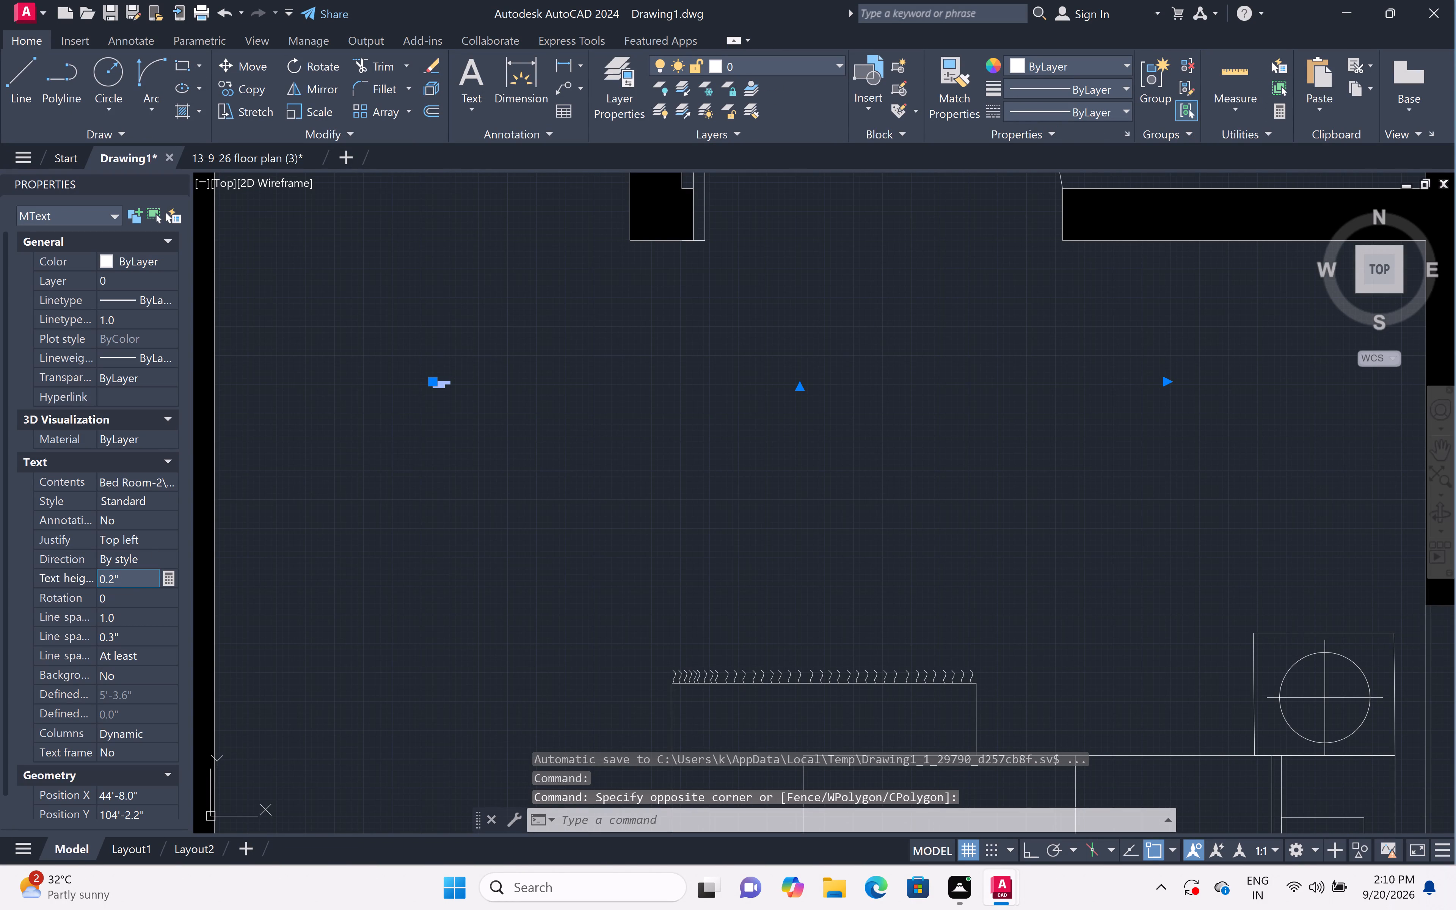
key("BackSpace")
key("BackSpace")
key("BackSpace")
key("BackSpace")
key("BackSpace")
key("BackSpace")
key("BackSpace")
key("BackSpace")
key("BackSpace")
key("BackSpace")
key("BackSpace")
key("BackSpace")
key("BackSpace")
key("BackSpace")
type("6\"")
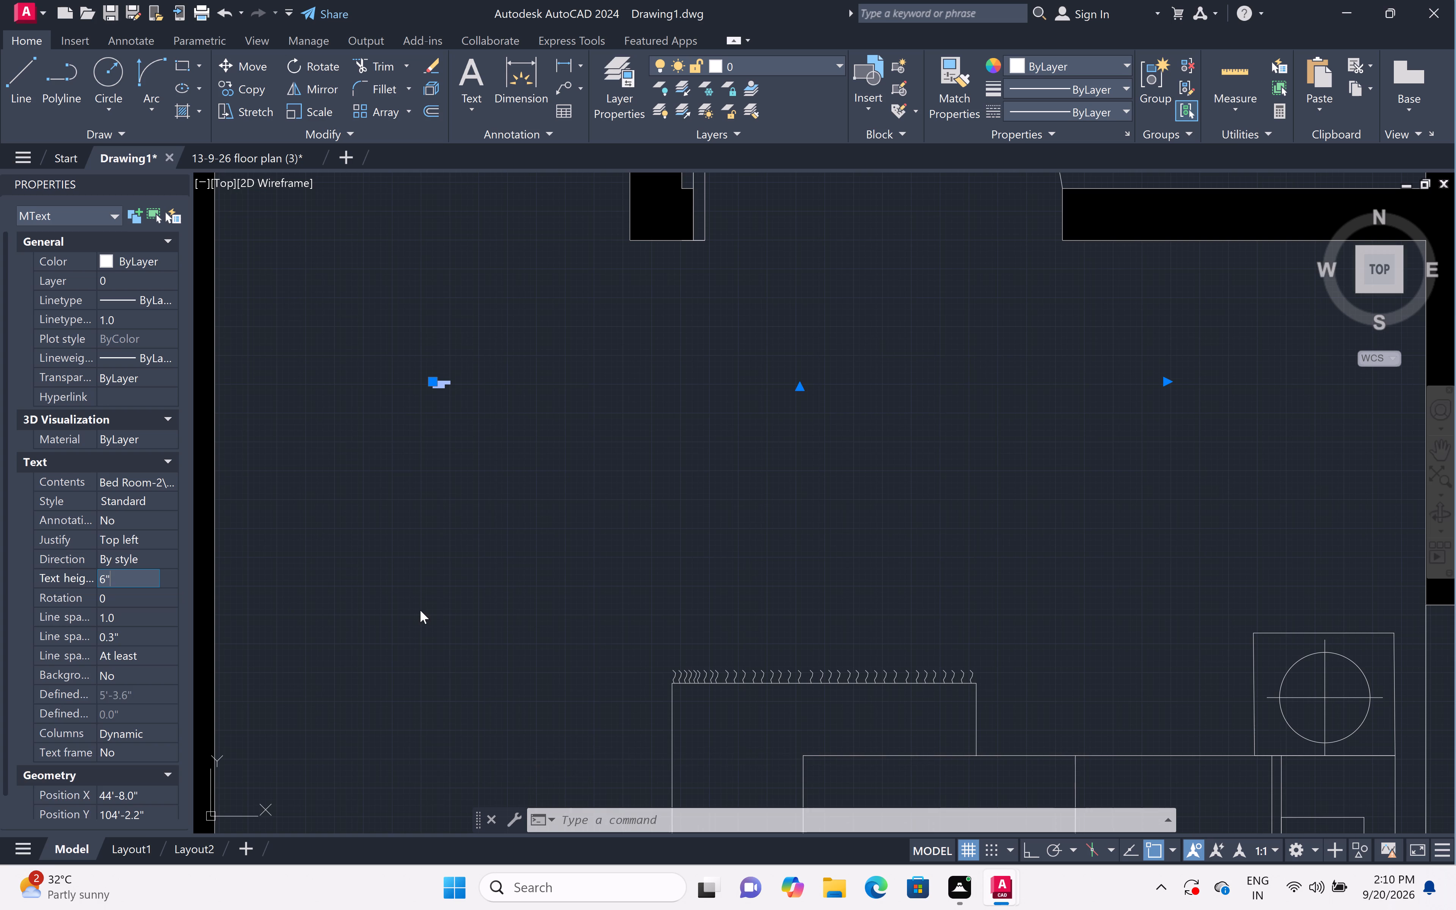
left_click(420, 610)
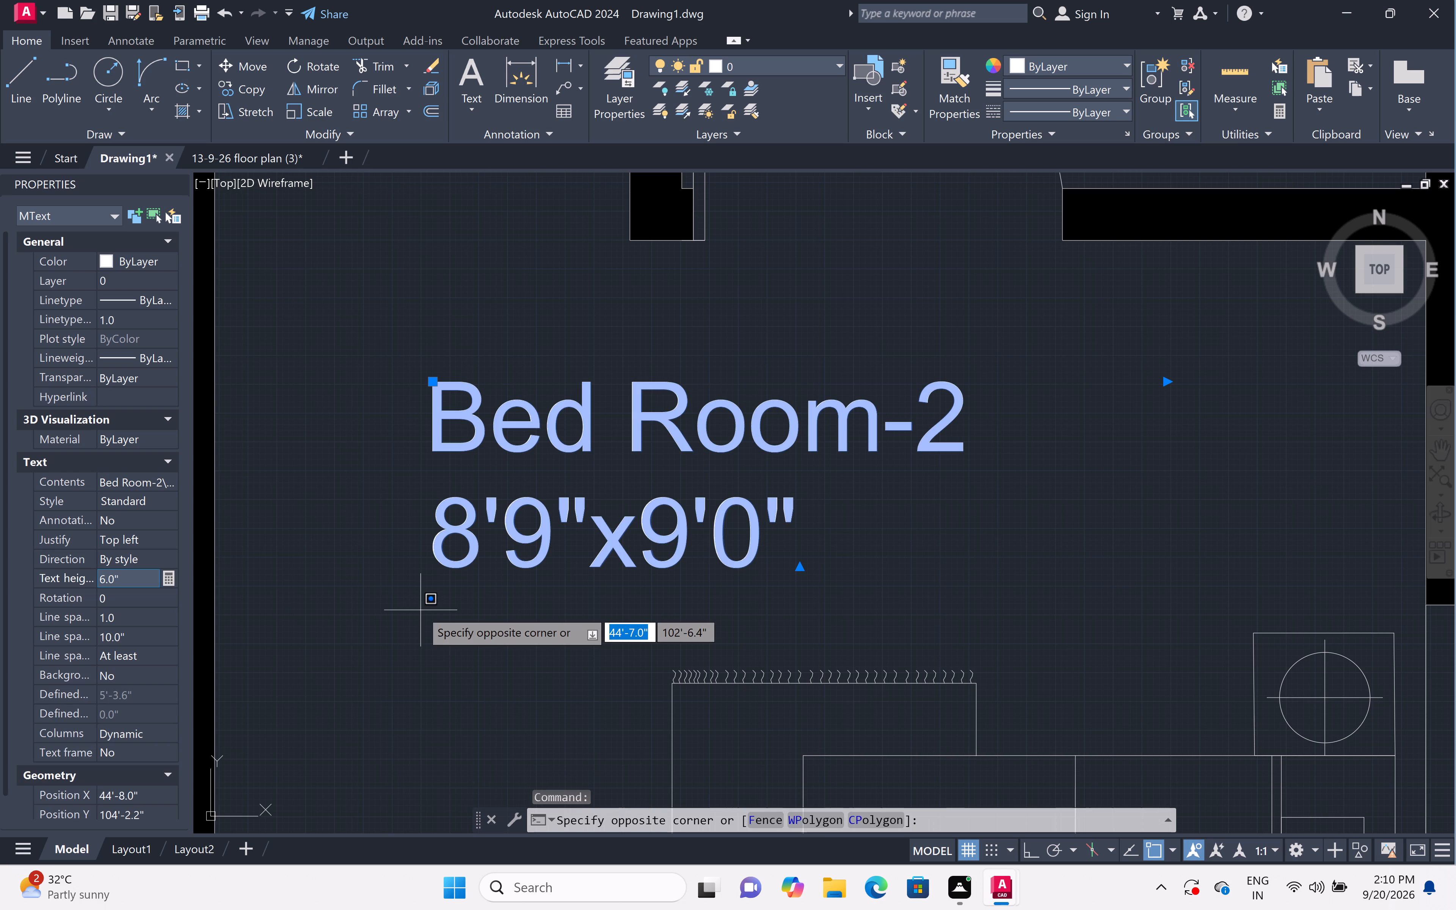
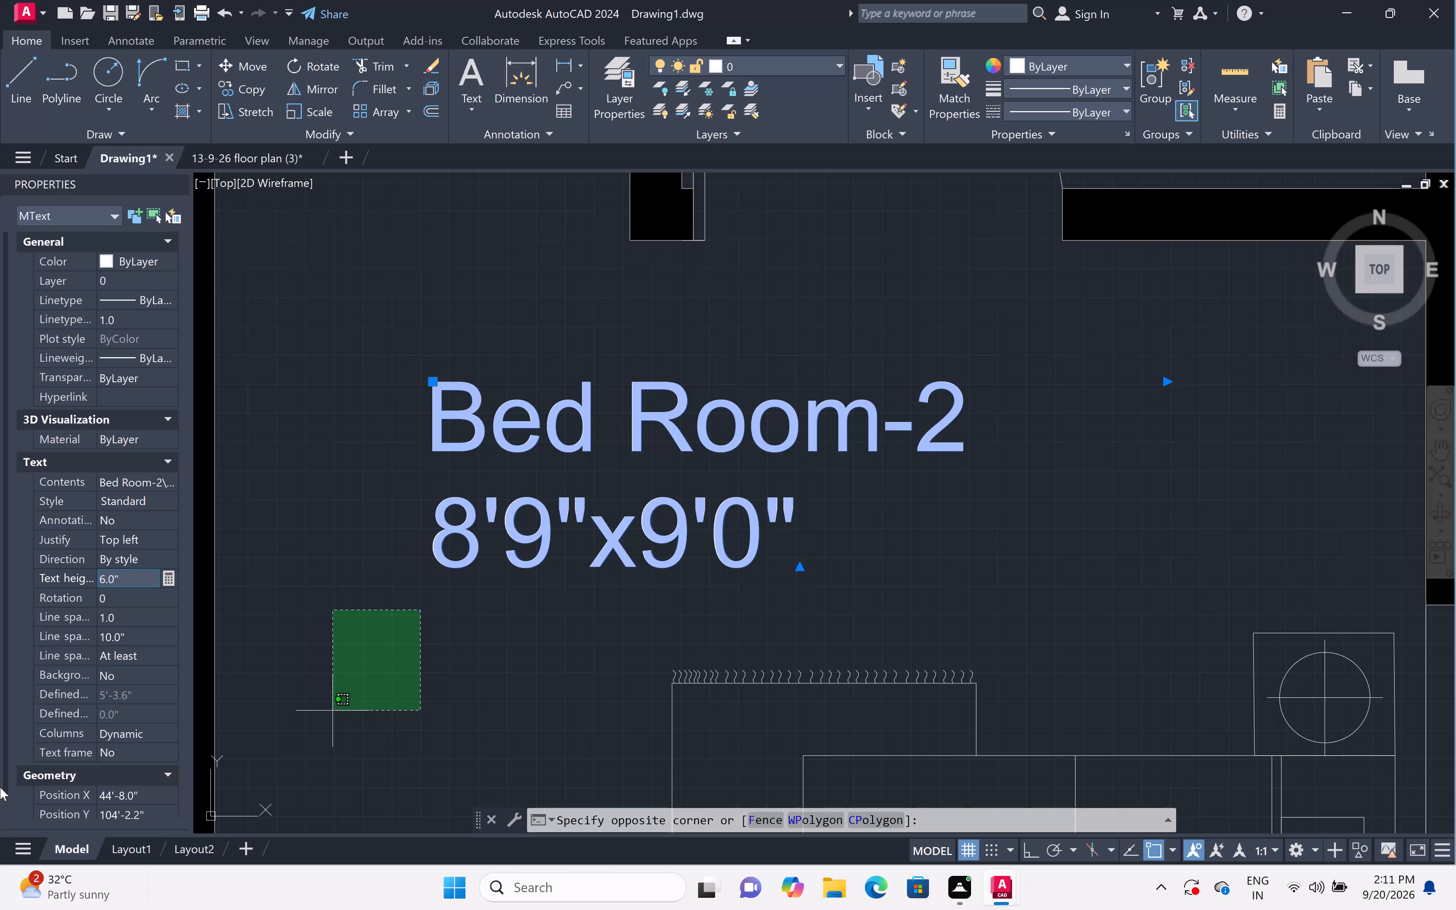
Clear the selection of the Bed Room-2 label.
left_click(284, 658)
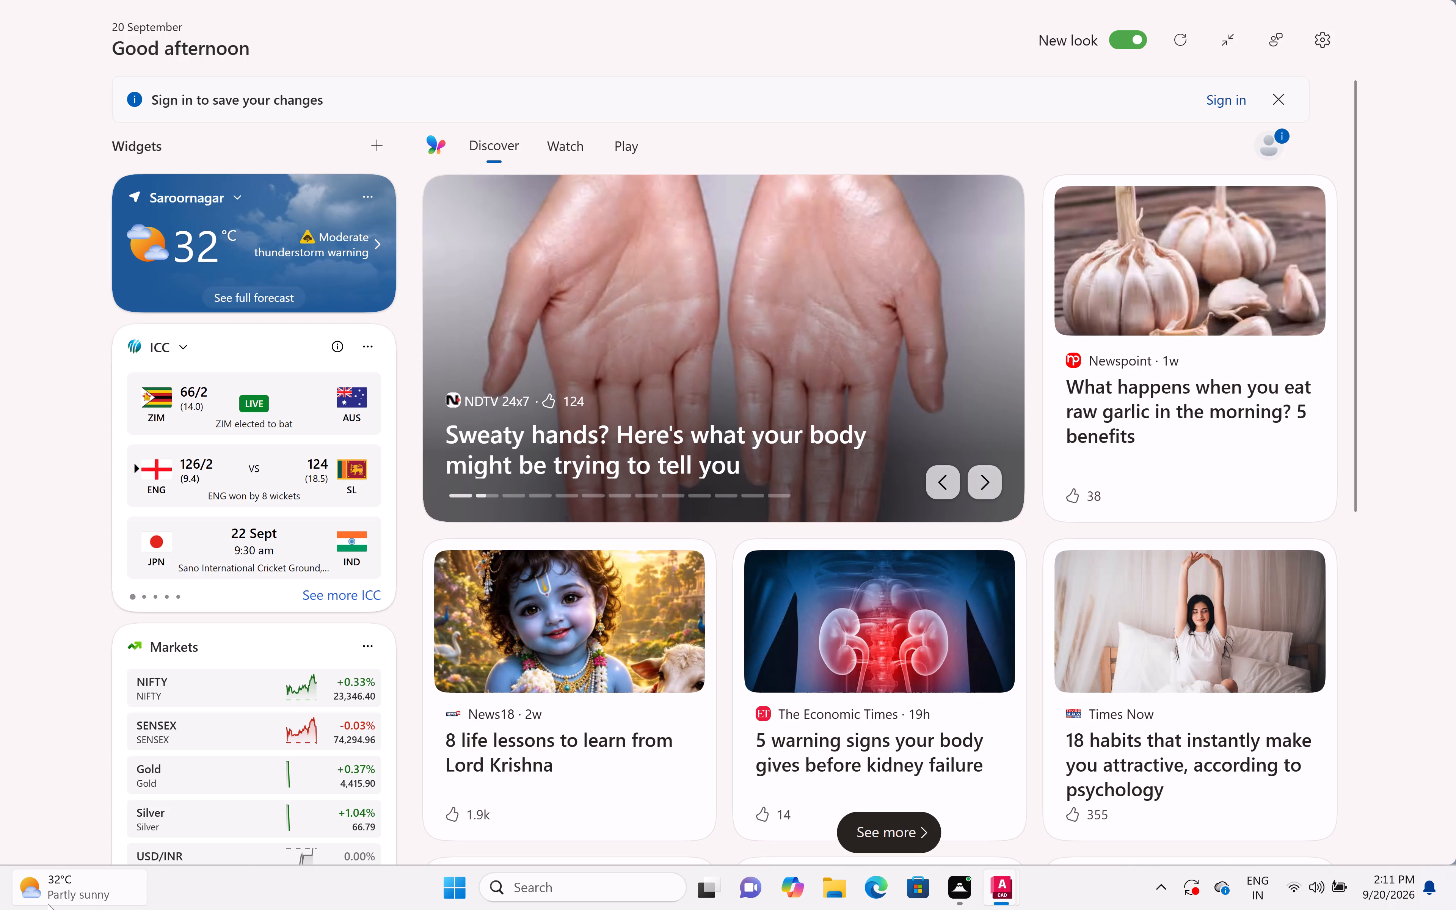
left_click(413, 689)
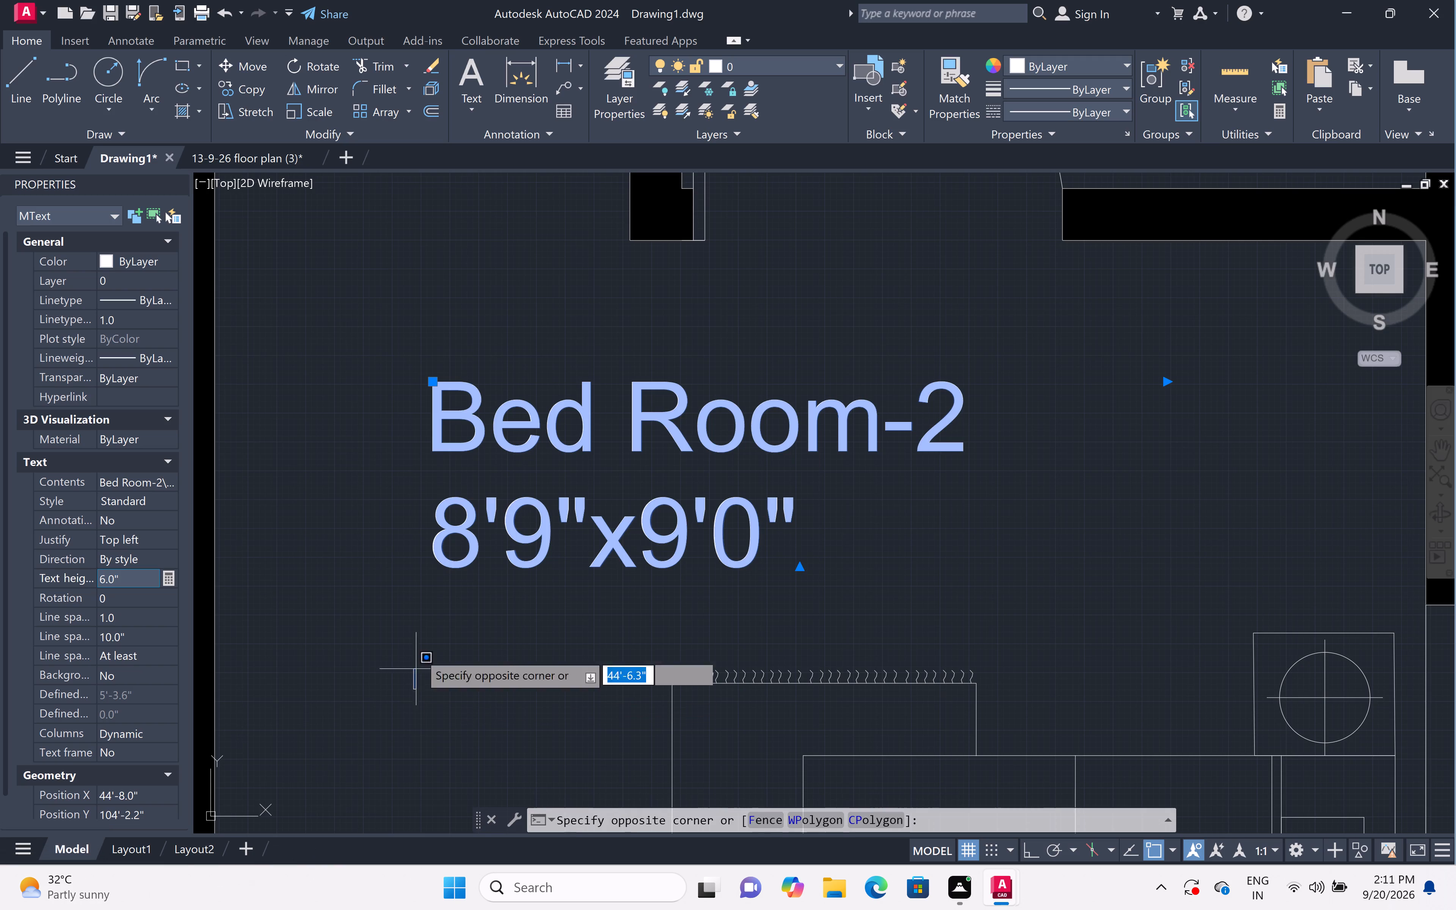
left_click(449, 553)
key("Escape")
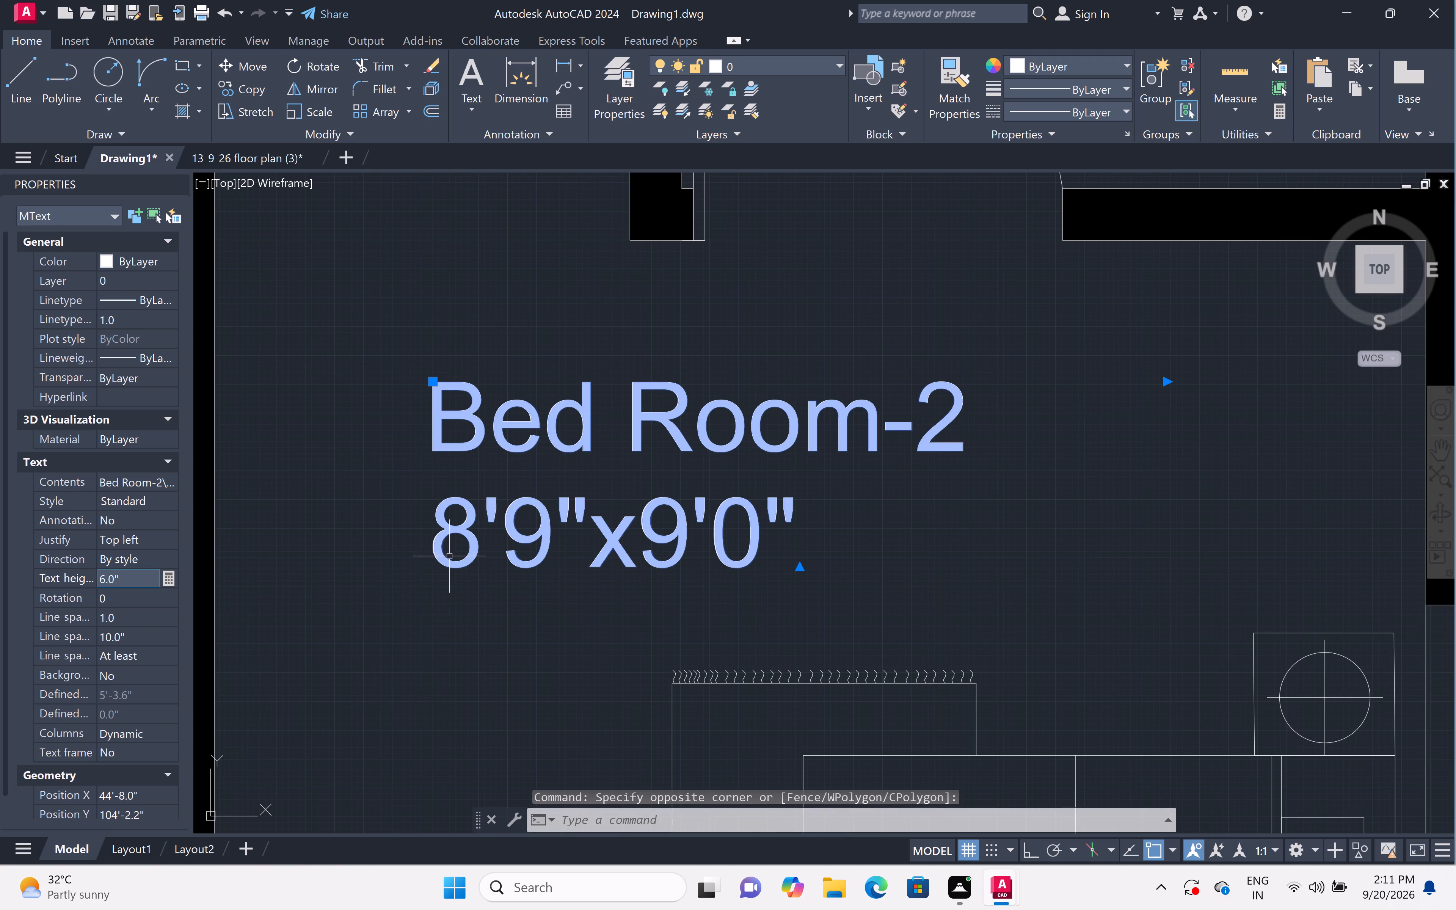
Look over the whole floor plan to check which rooms are labelled.
scroll(449, 556, "down", 5)
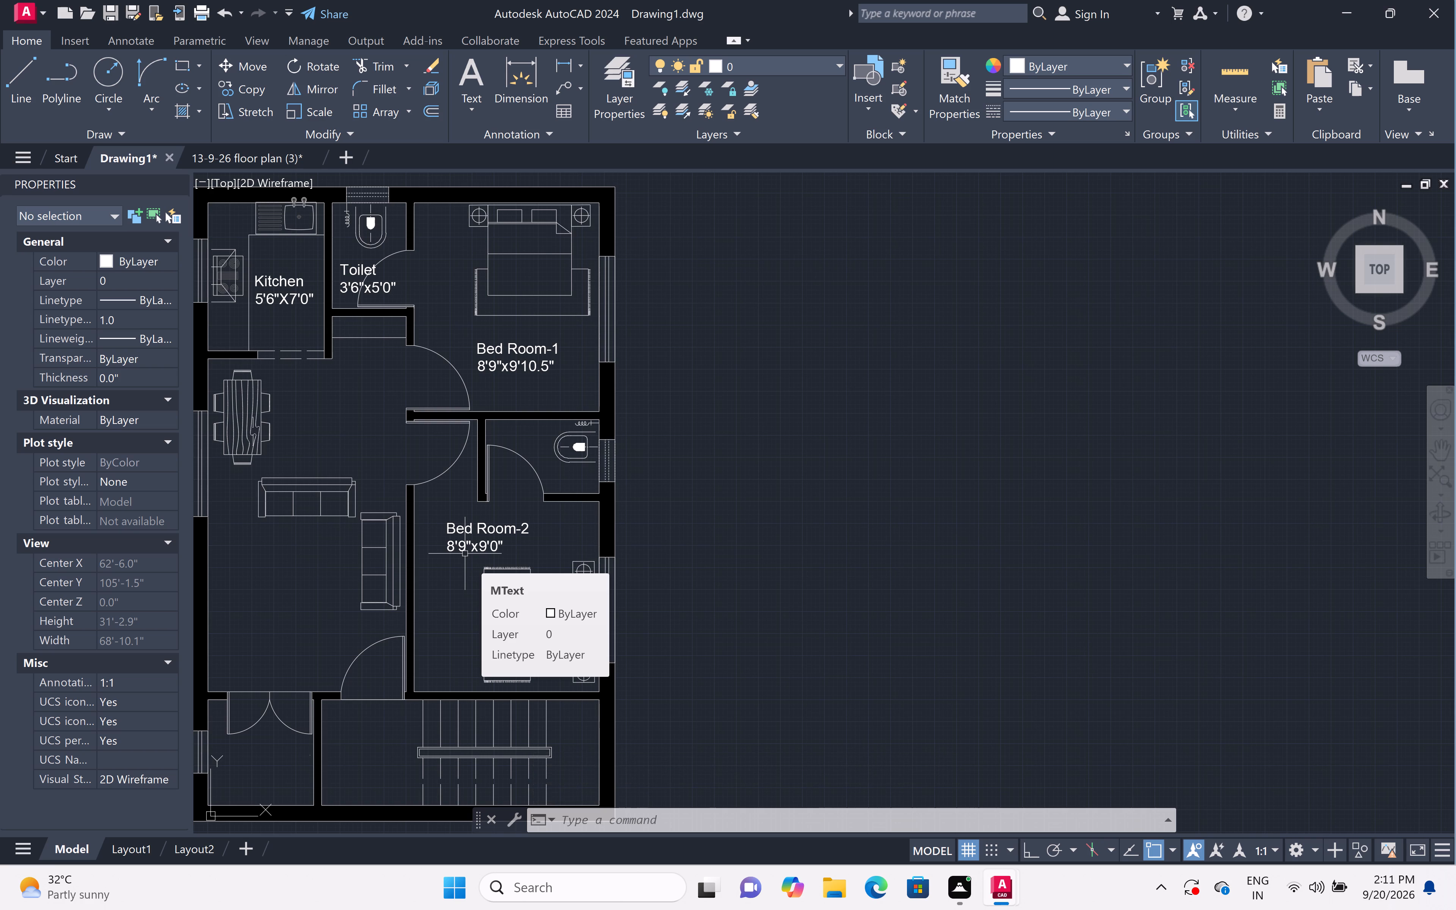
scroll(496, 532, "down", 2)
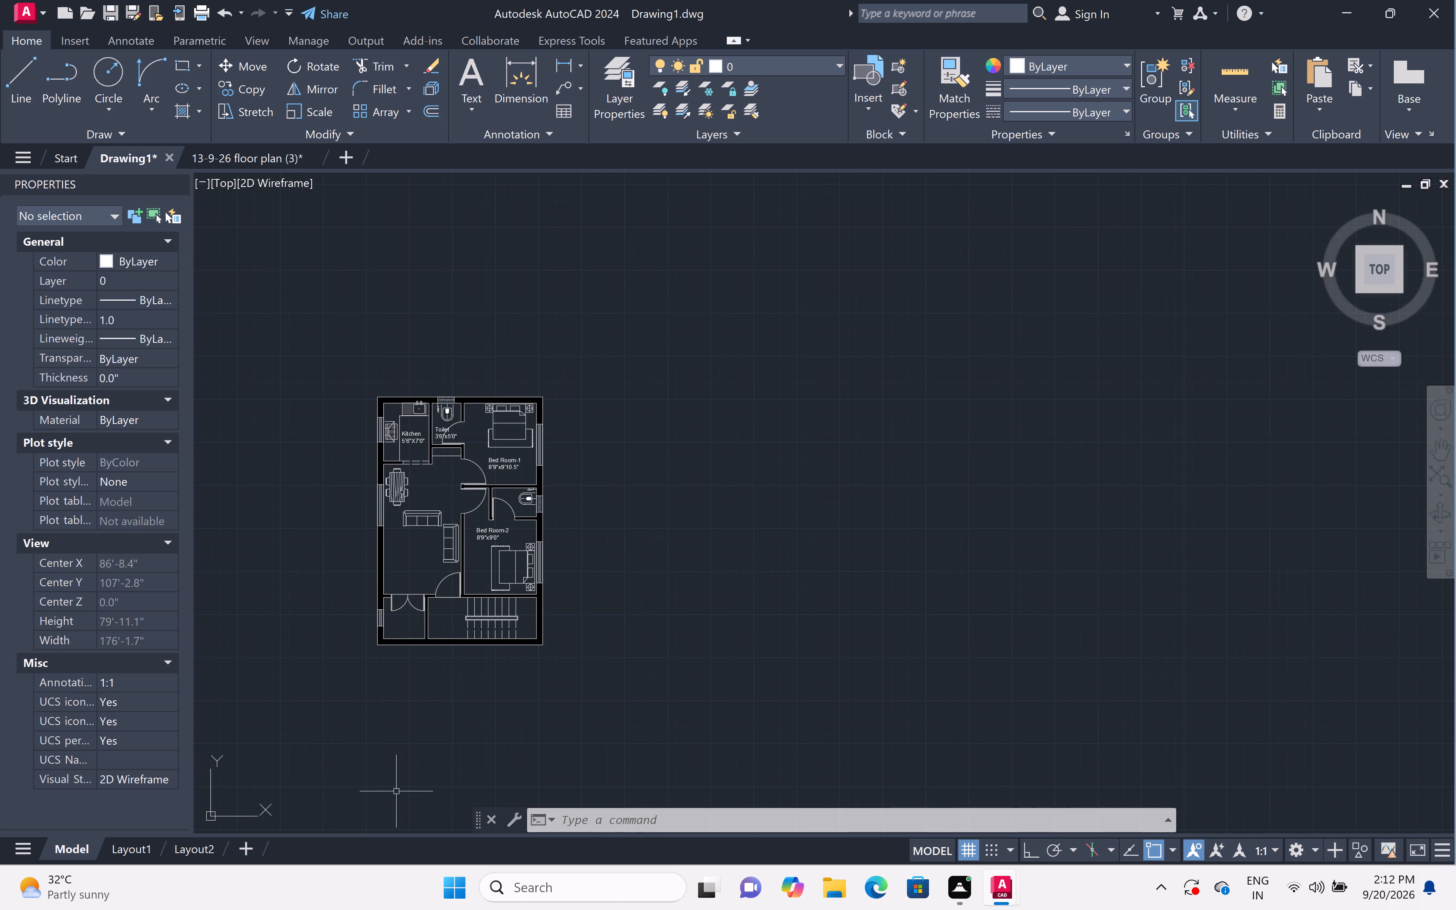
middle_click_drag(363, 745, 570, 667)
scroll(363, 745, "down", 1)
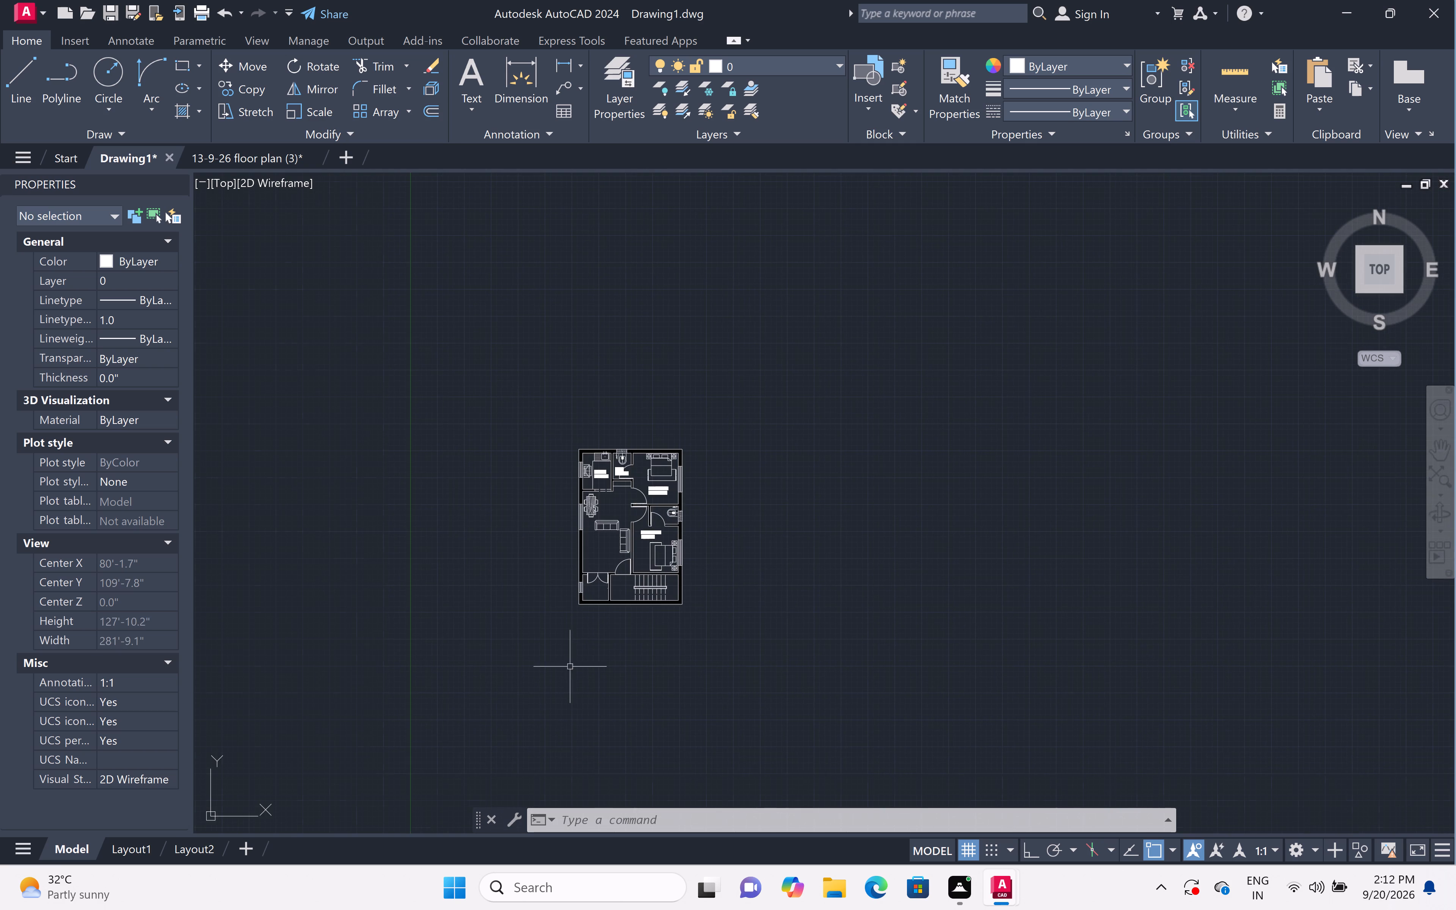
scroll(571, 662, "up", 2)
scroll(571, 662, "down", 1)
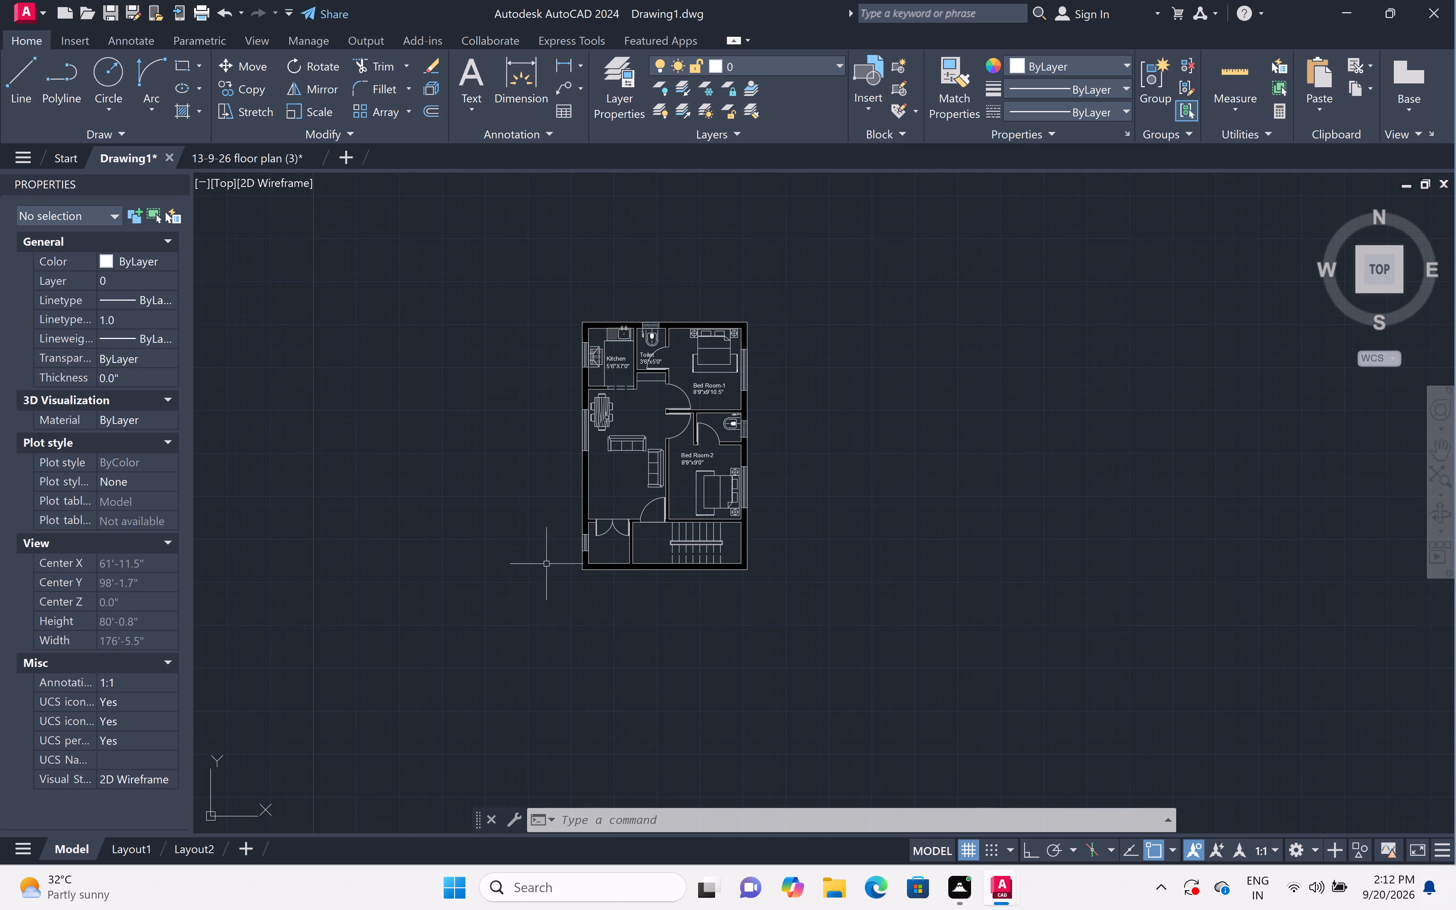
scroll(535, 528, "up", 1)
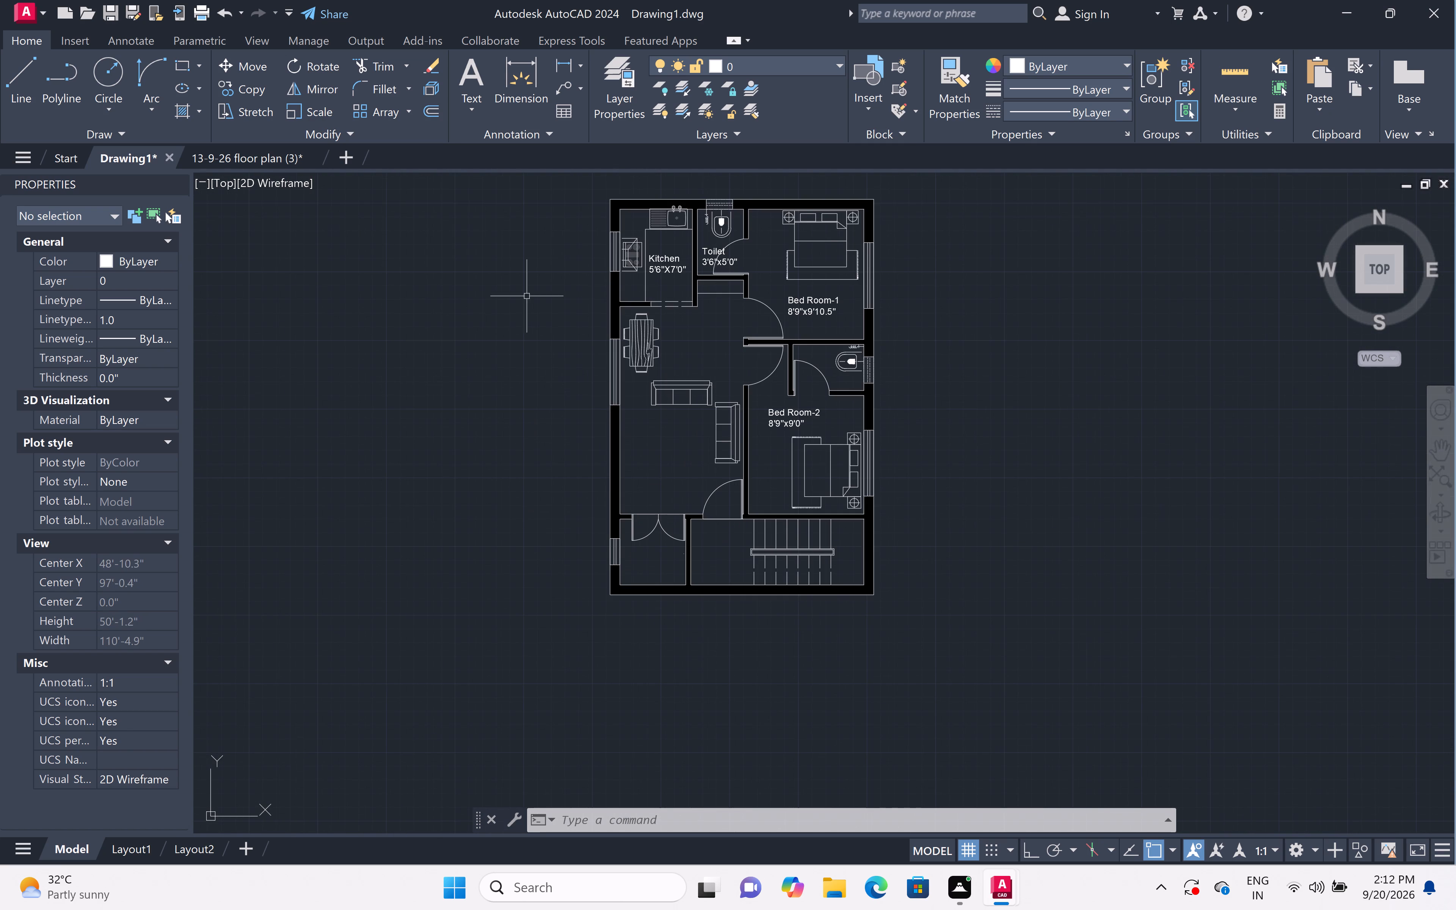
scroll(527, 293, "up", 1)
scroll(527, 293, "down", 1)
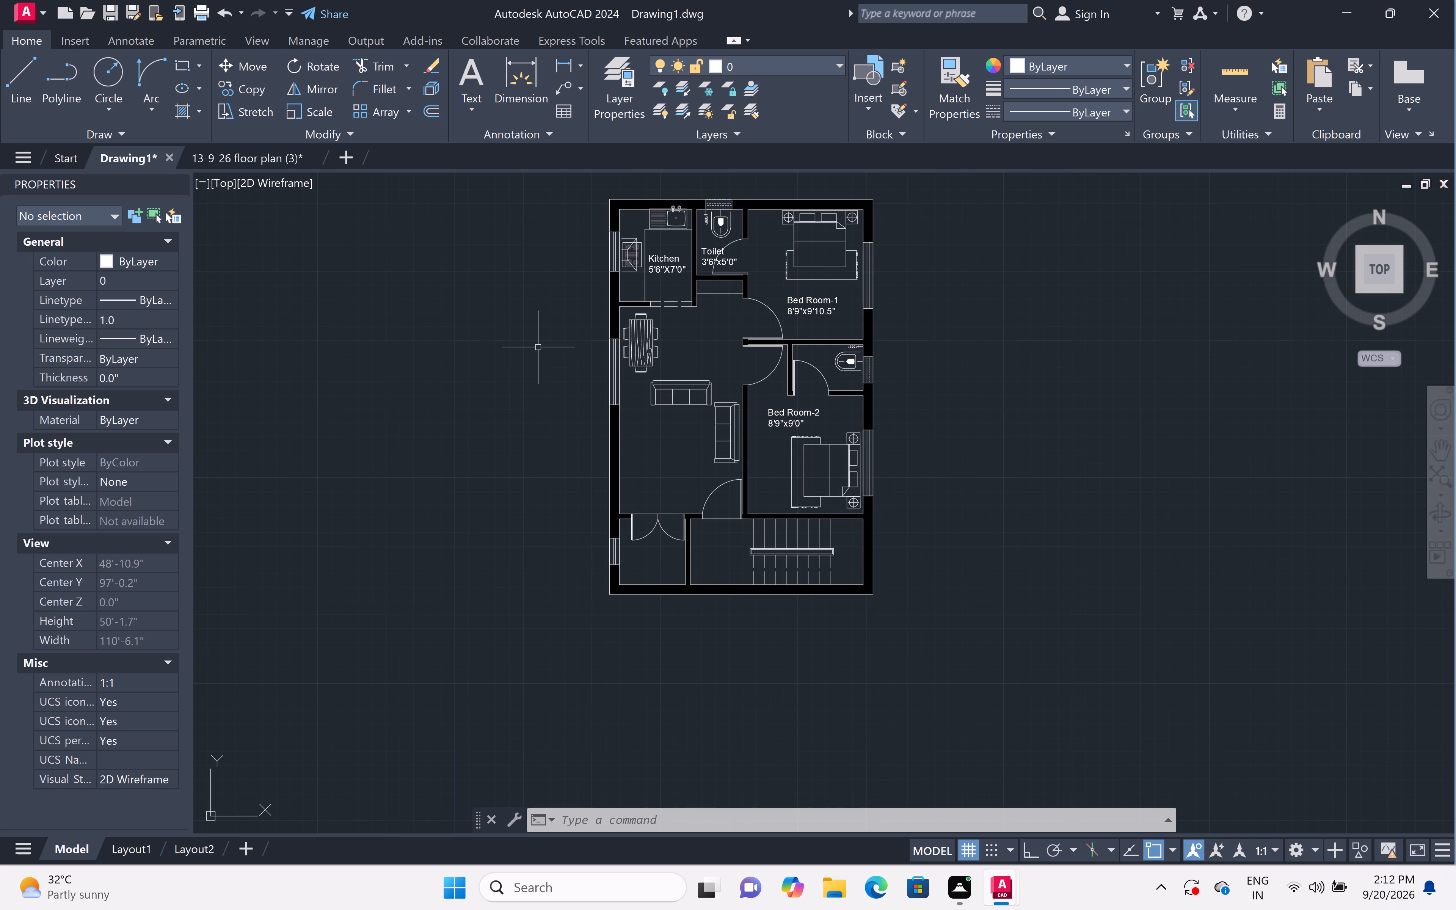
scroll(543, 355, "down", 1)
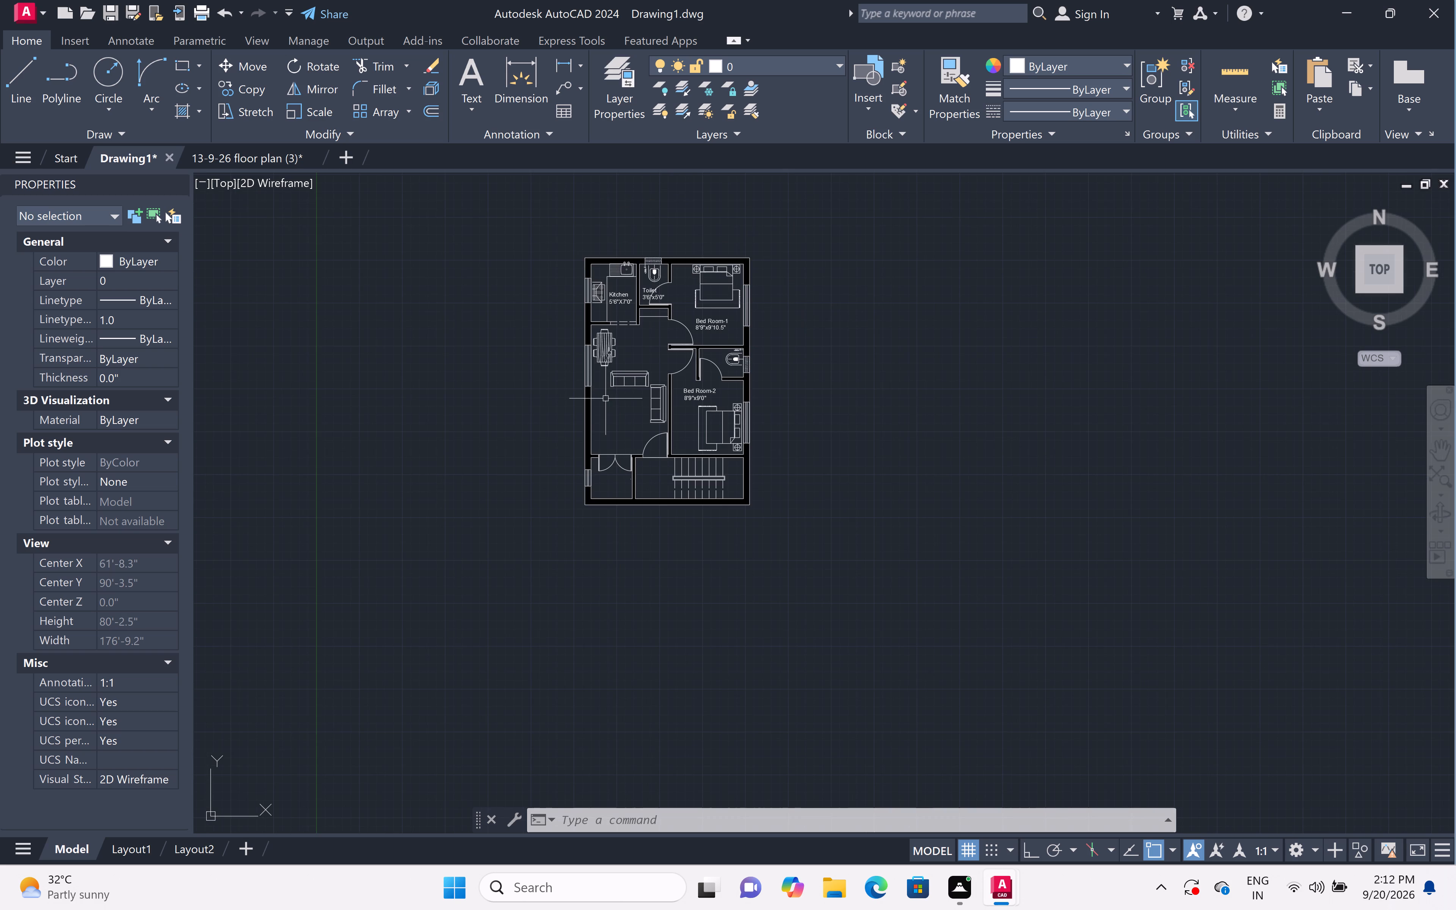
scroll(606, 399, "up", 2)
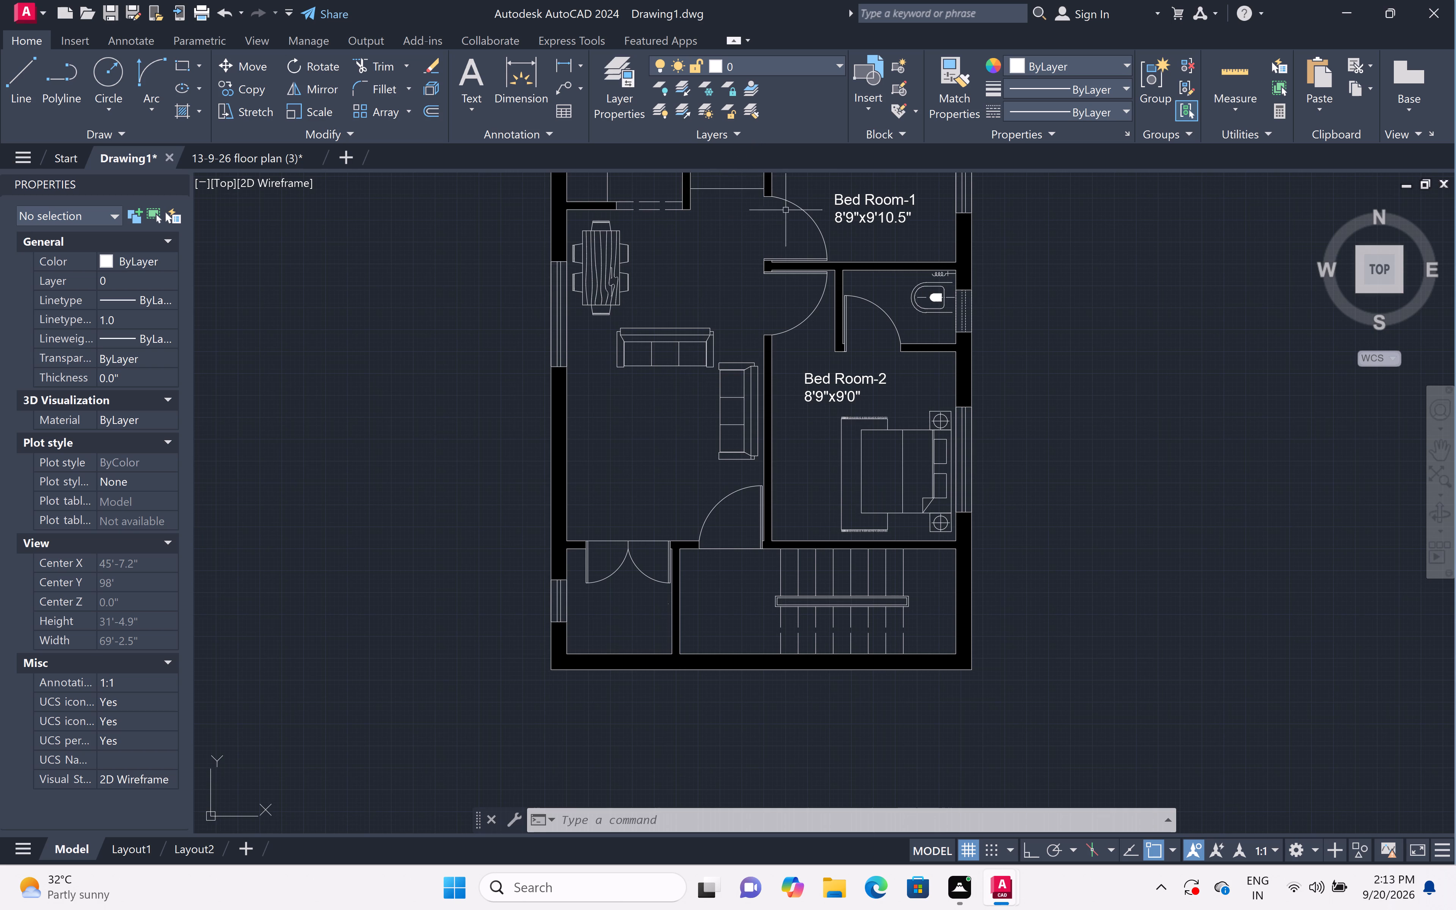
scroll(794, 251, "down", 1)
middle_click(740, 247)
middle_click_drag(734, 273, 725, 311)
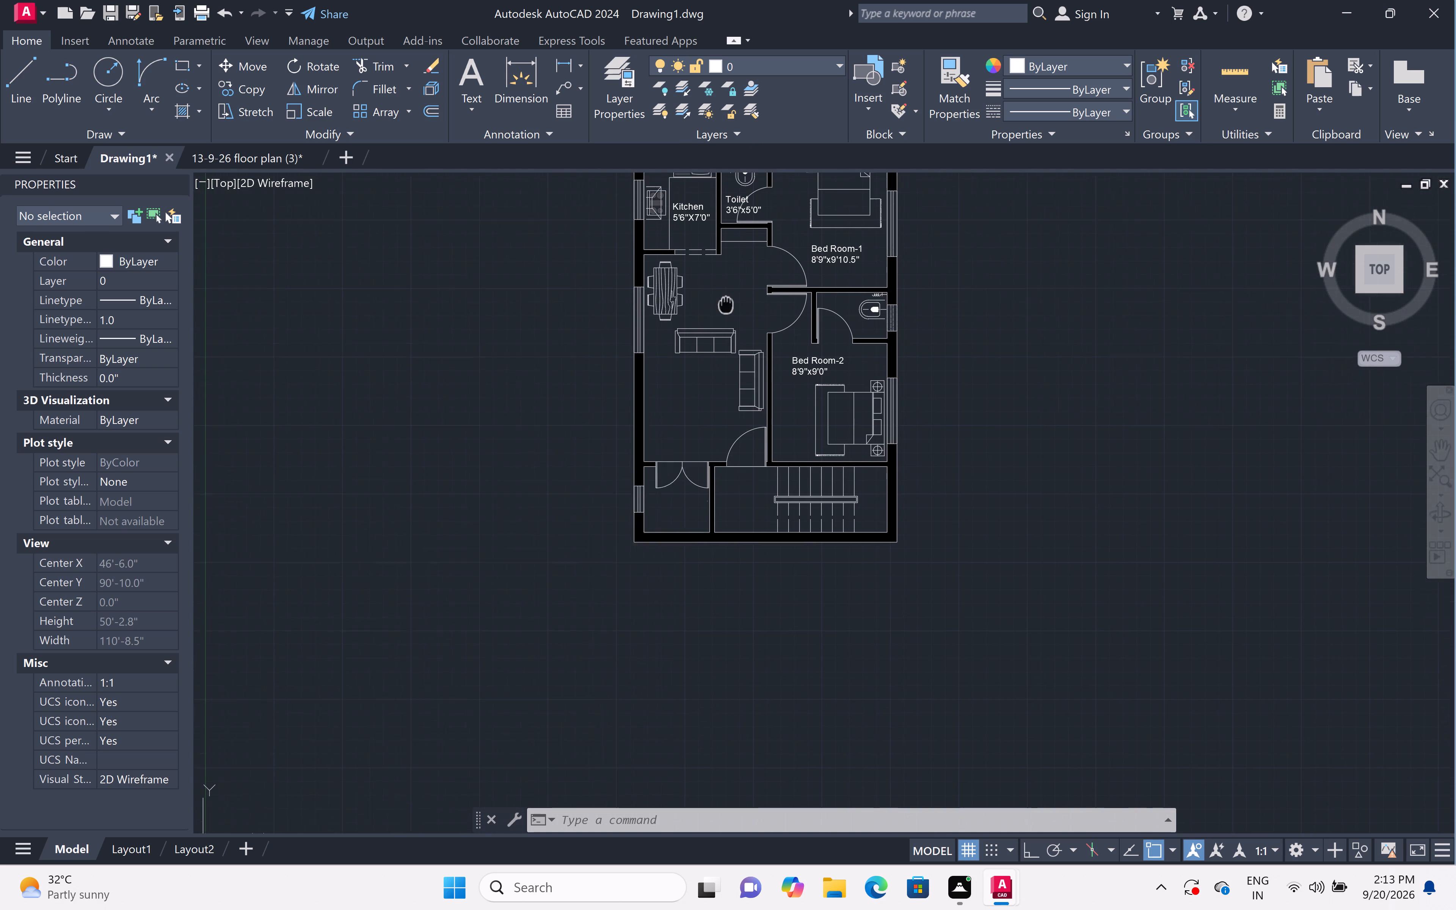
middle_click_drag(725, 311, 717, 406)
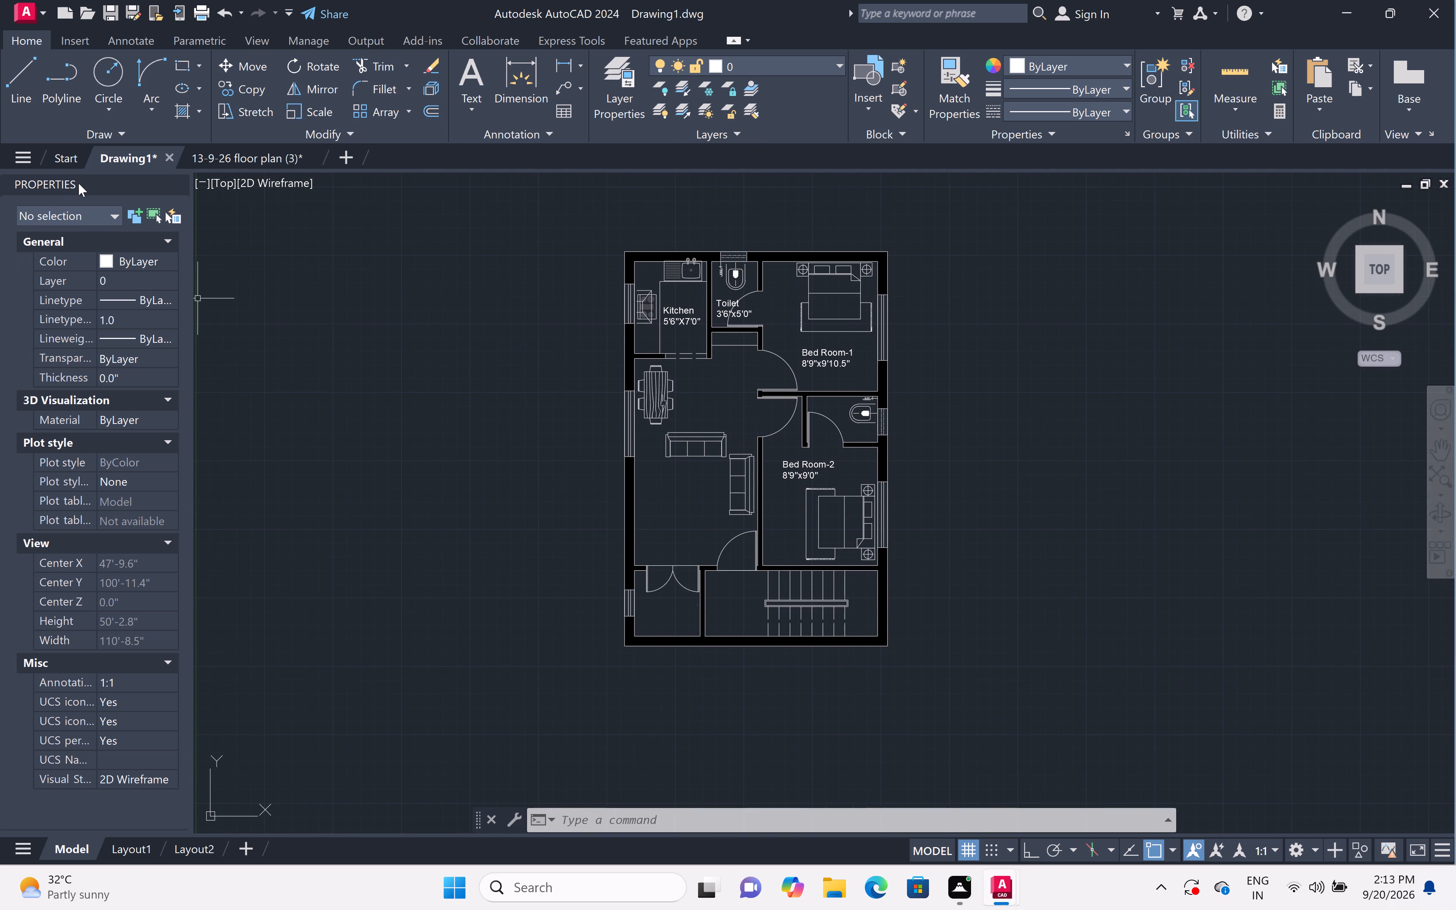
Close the Properties palette.
left_click(180, 179)
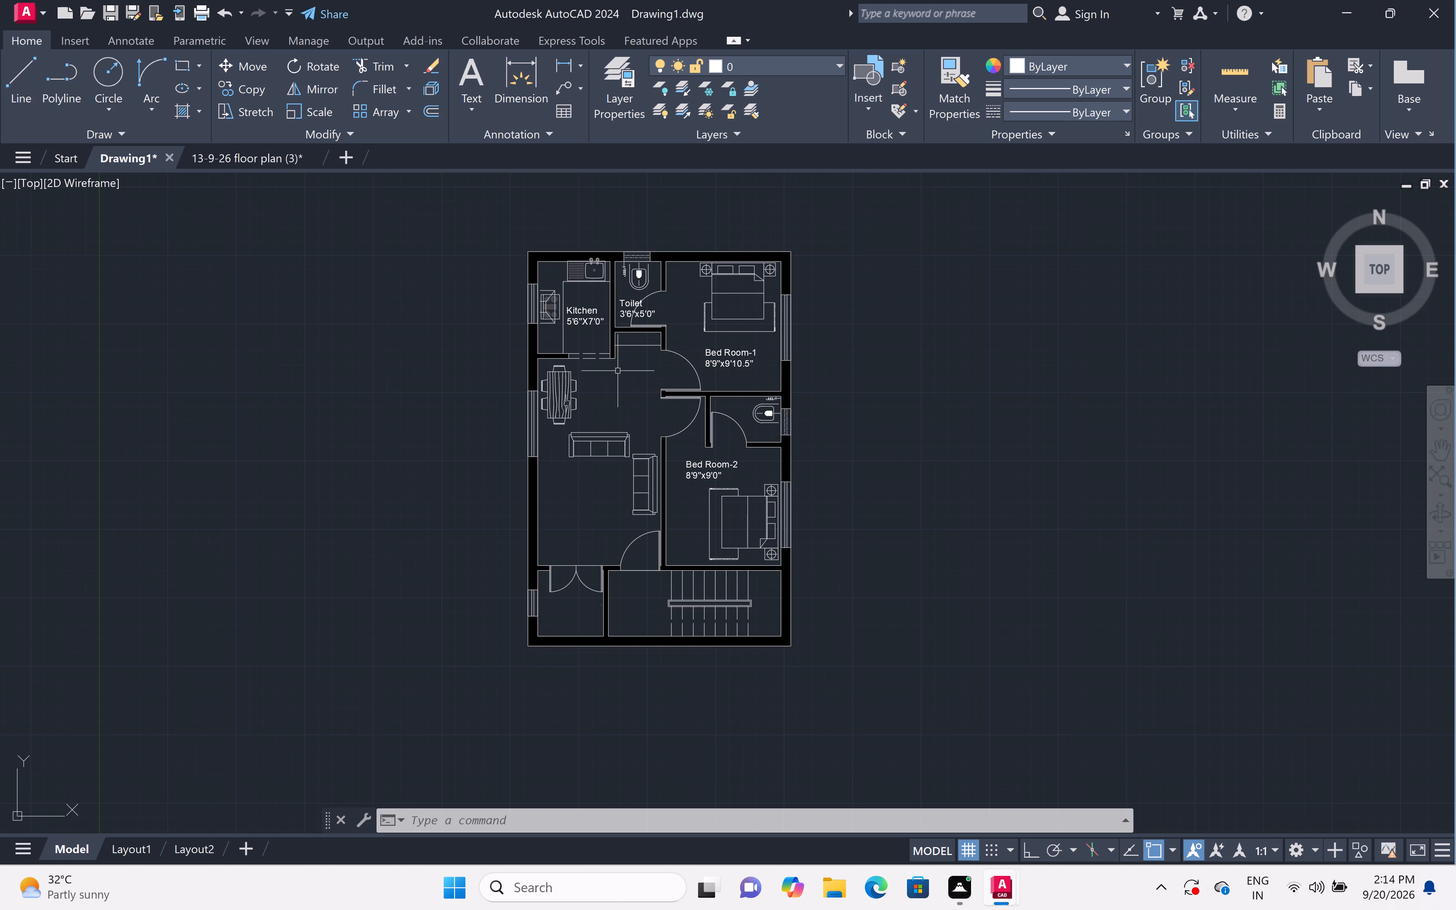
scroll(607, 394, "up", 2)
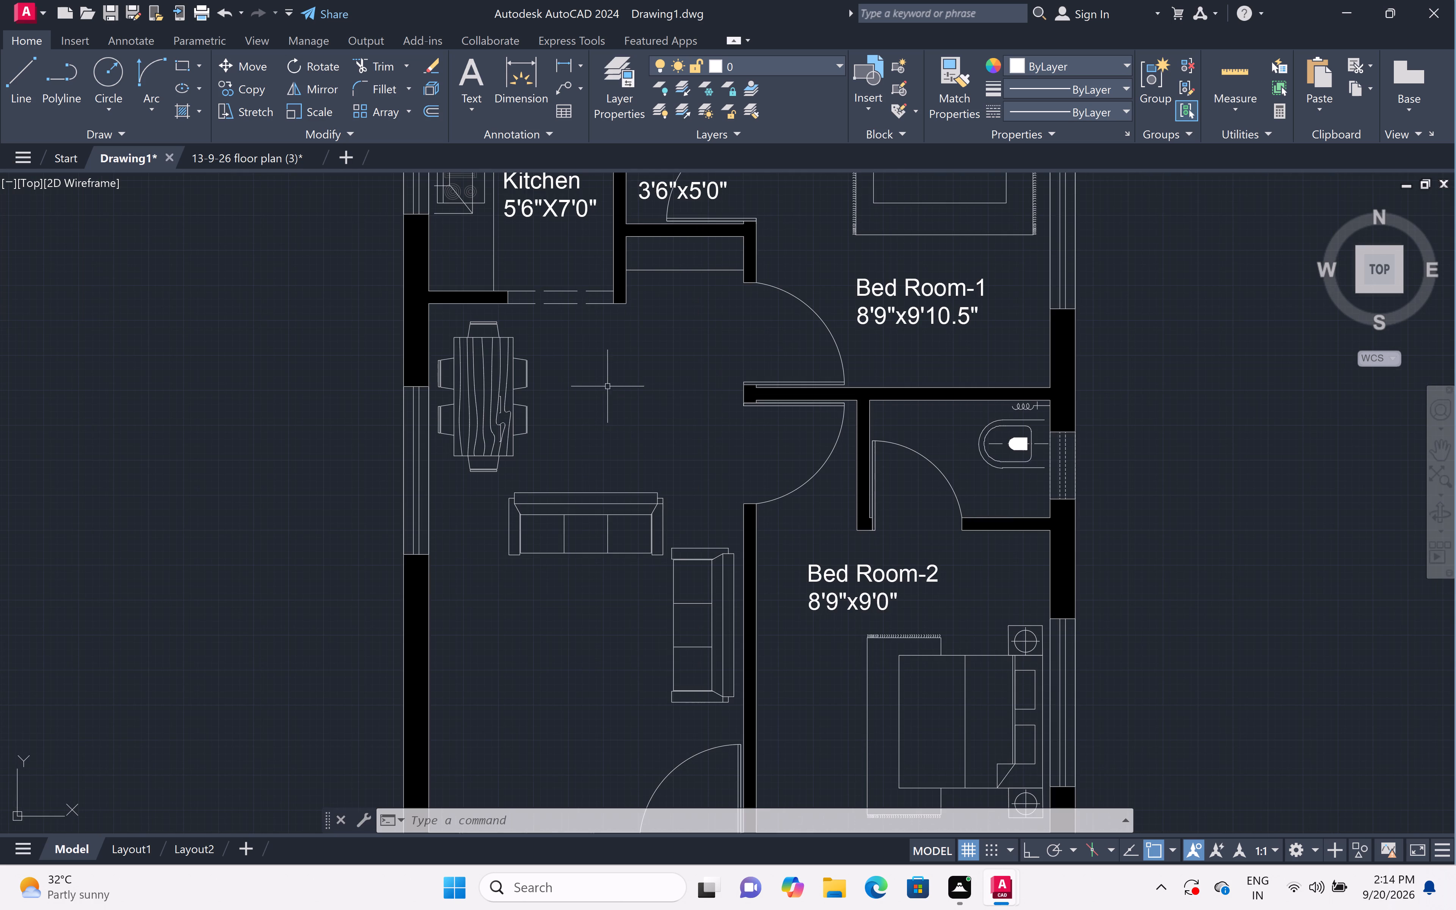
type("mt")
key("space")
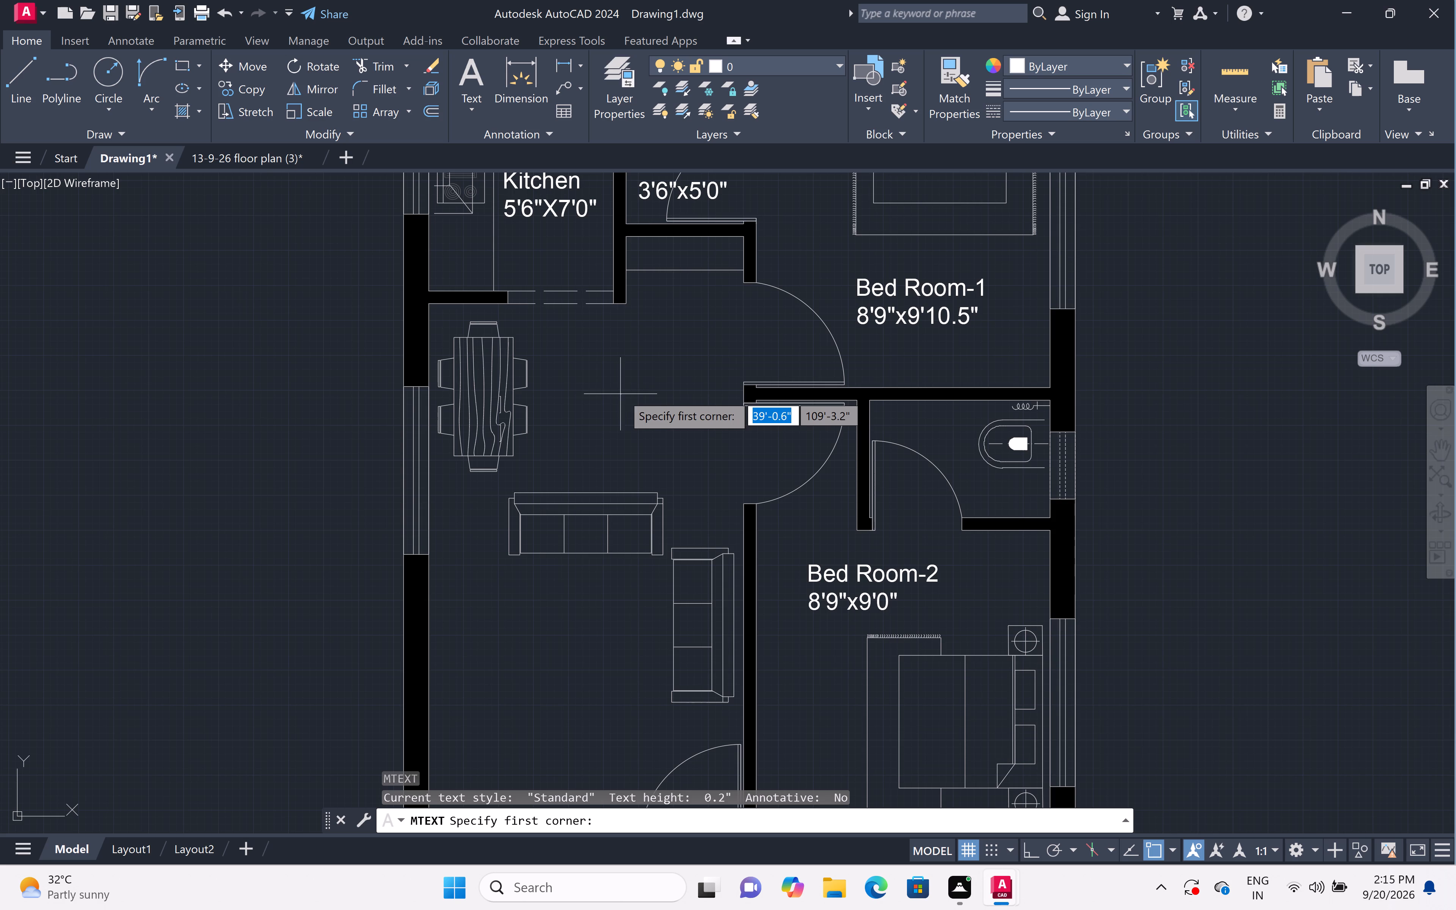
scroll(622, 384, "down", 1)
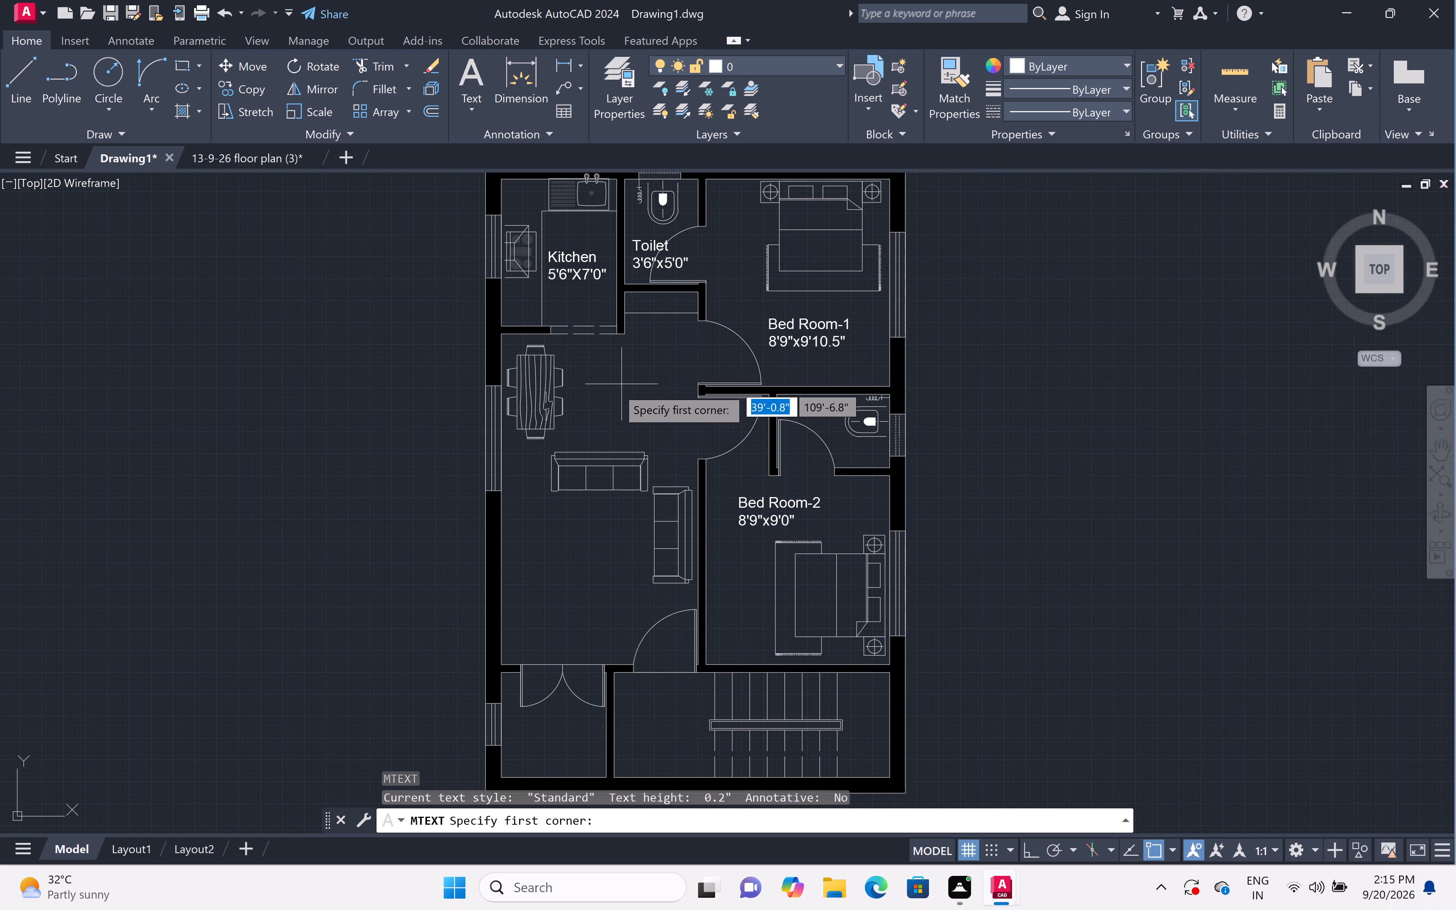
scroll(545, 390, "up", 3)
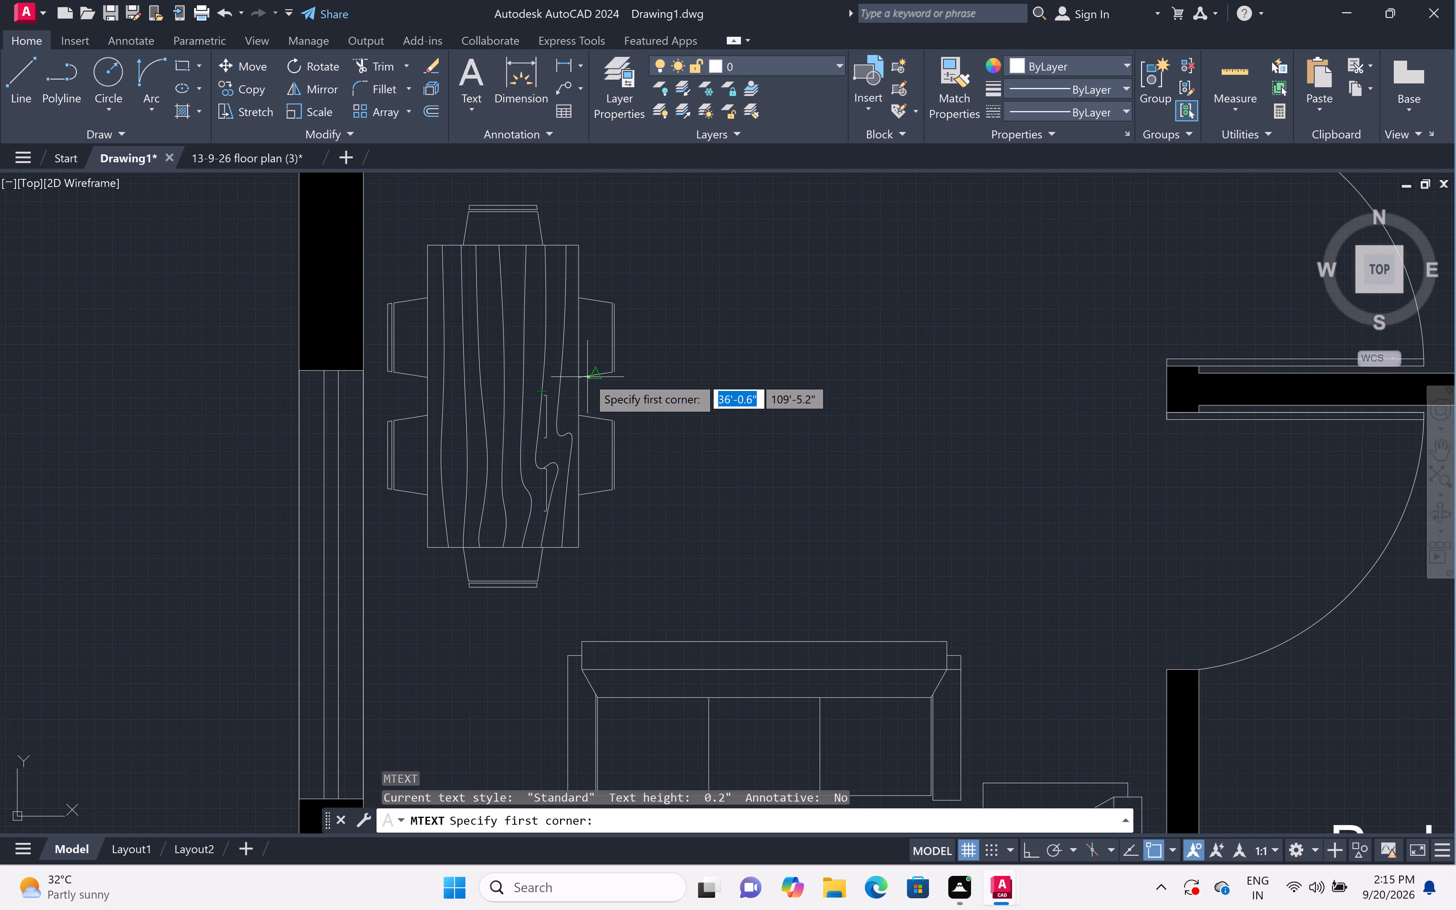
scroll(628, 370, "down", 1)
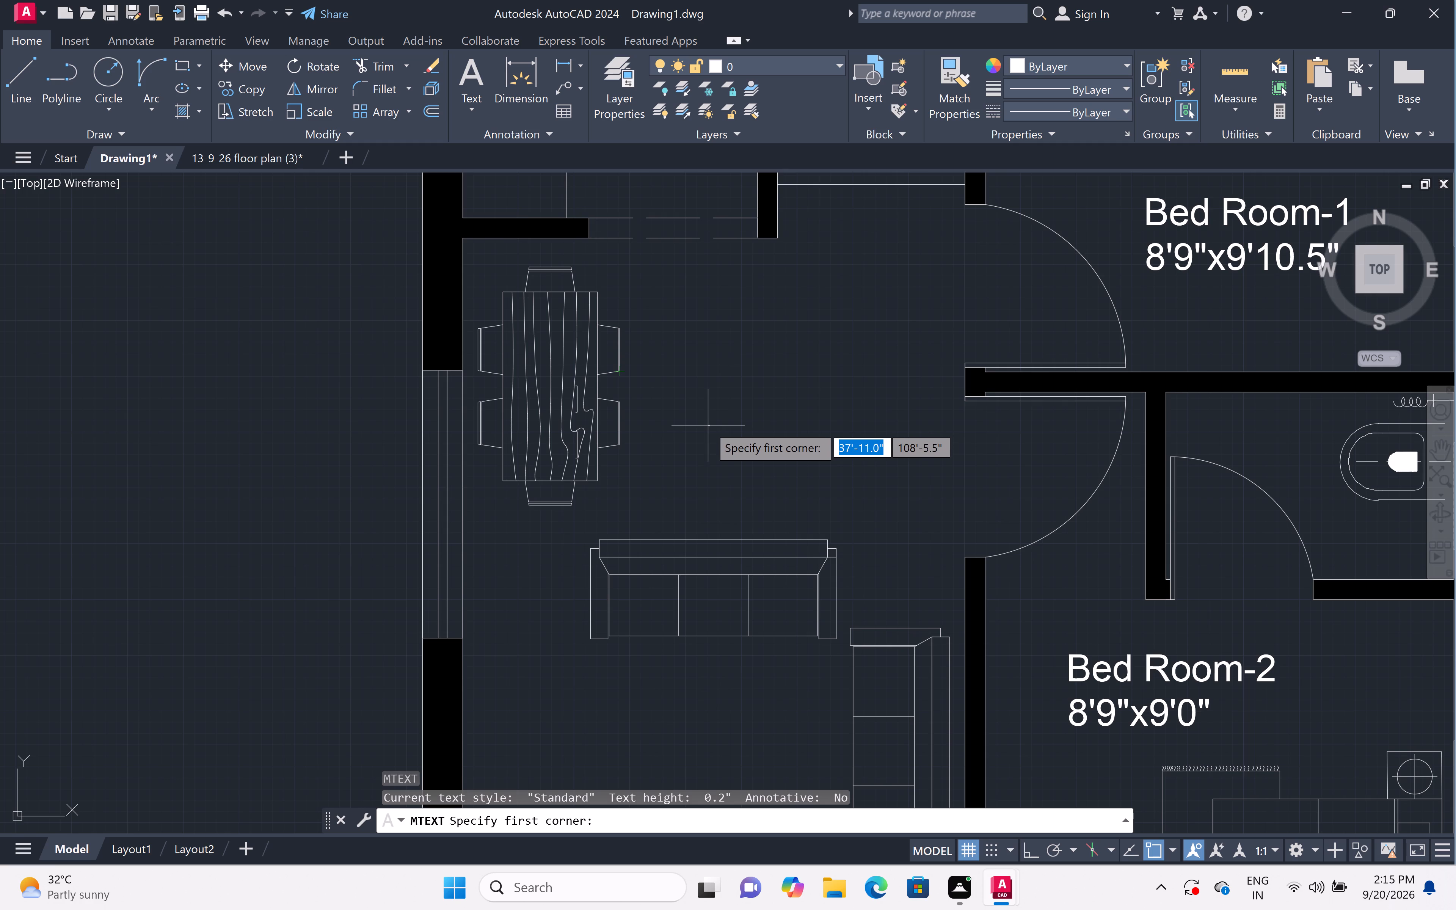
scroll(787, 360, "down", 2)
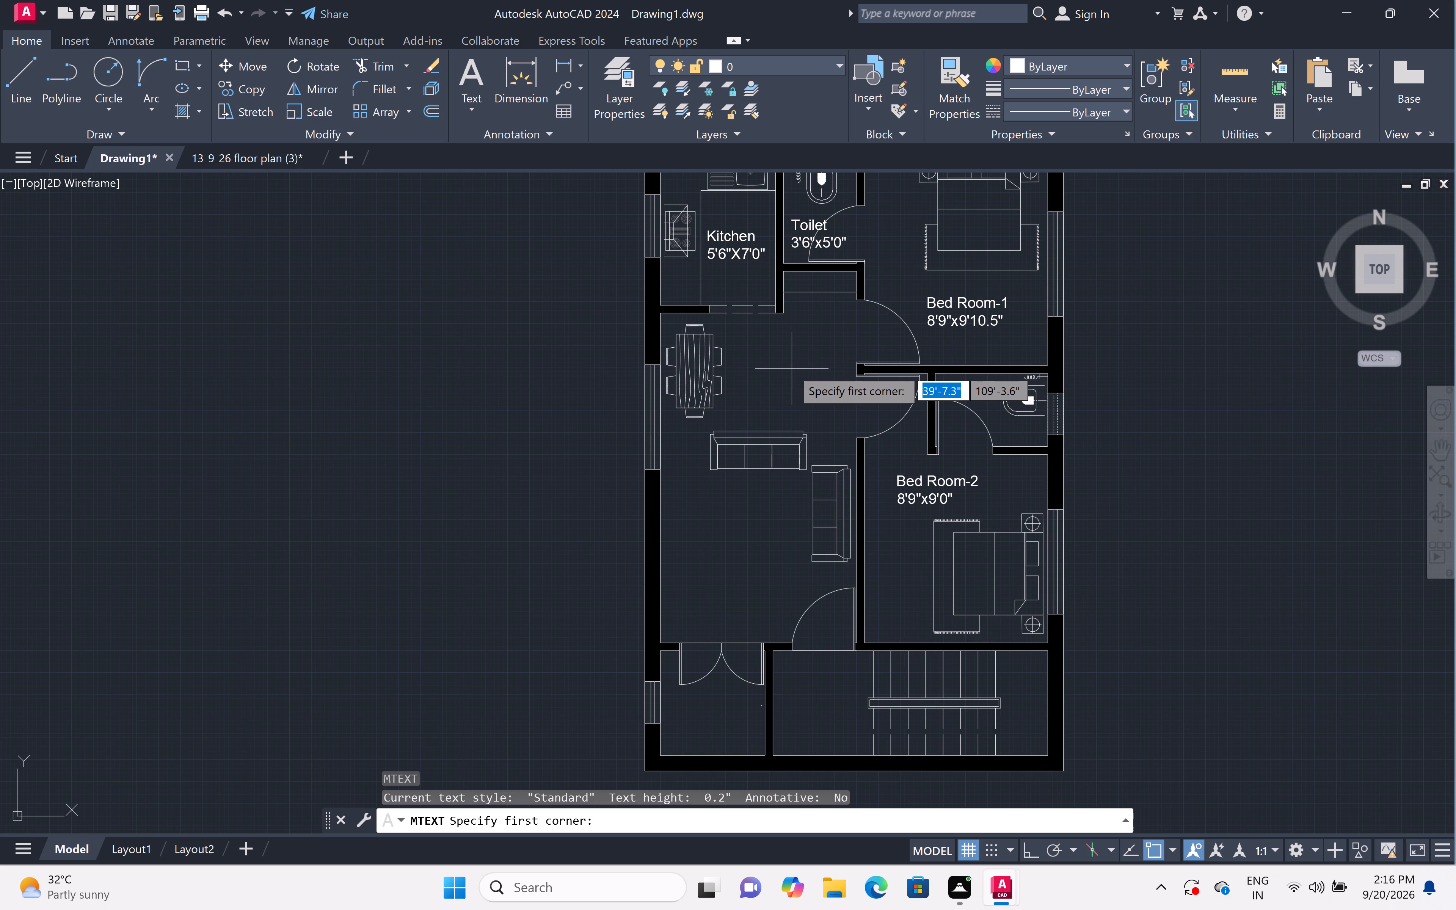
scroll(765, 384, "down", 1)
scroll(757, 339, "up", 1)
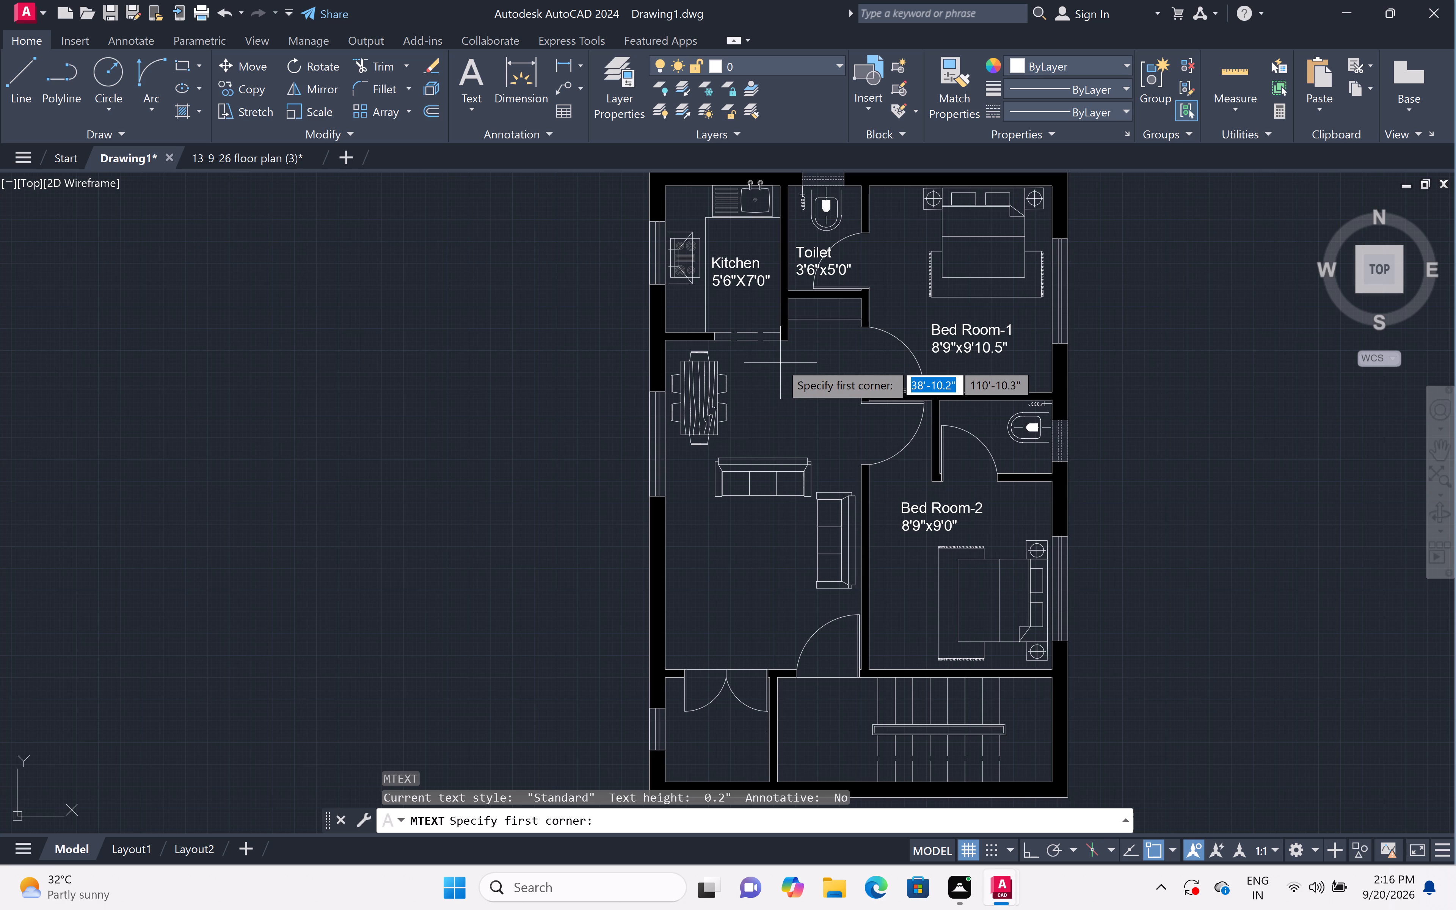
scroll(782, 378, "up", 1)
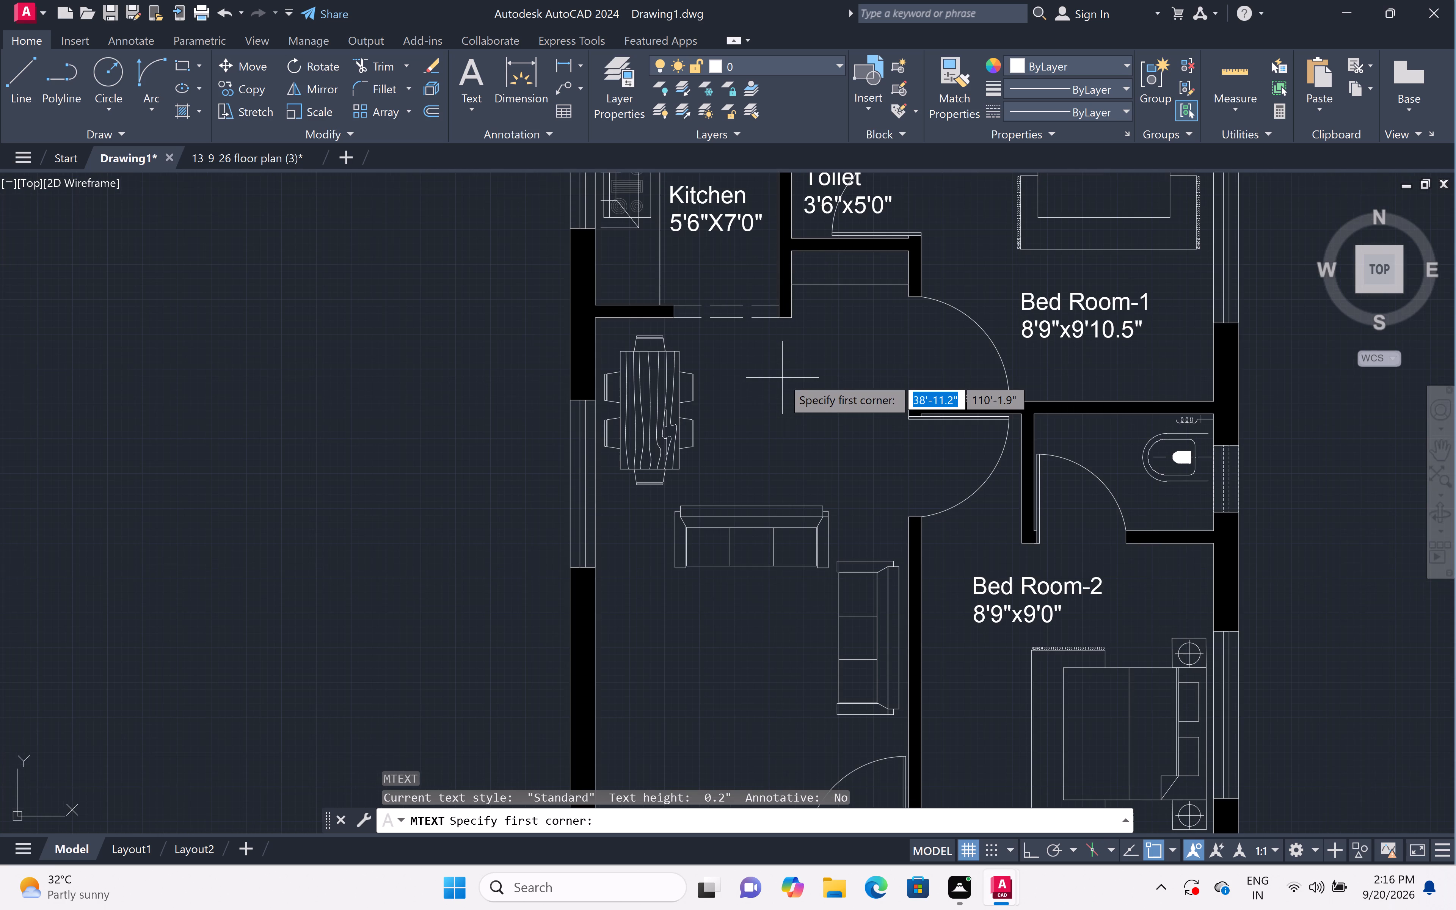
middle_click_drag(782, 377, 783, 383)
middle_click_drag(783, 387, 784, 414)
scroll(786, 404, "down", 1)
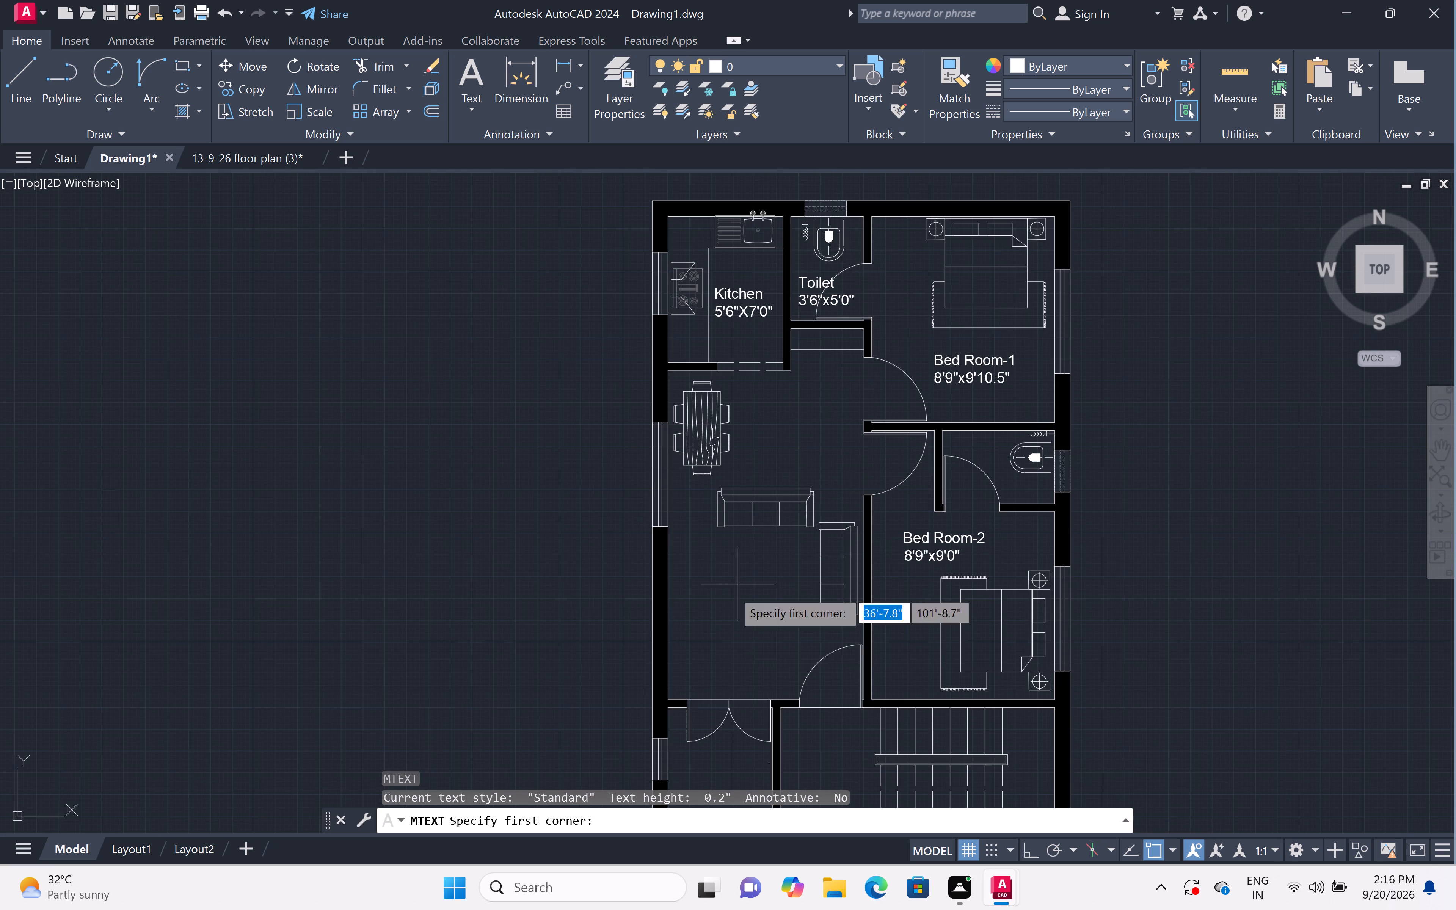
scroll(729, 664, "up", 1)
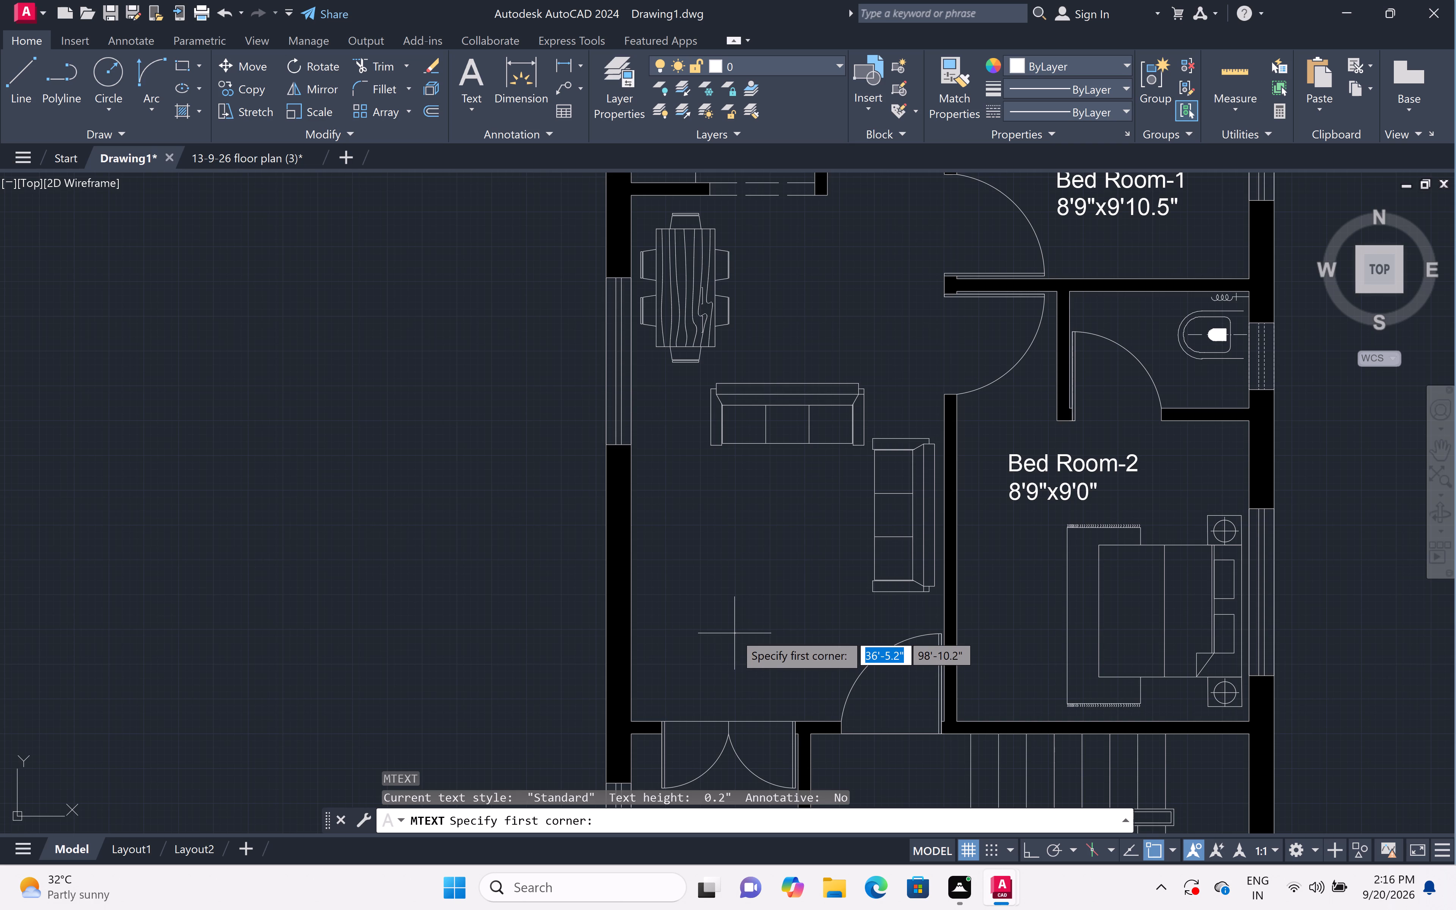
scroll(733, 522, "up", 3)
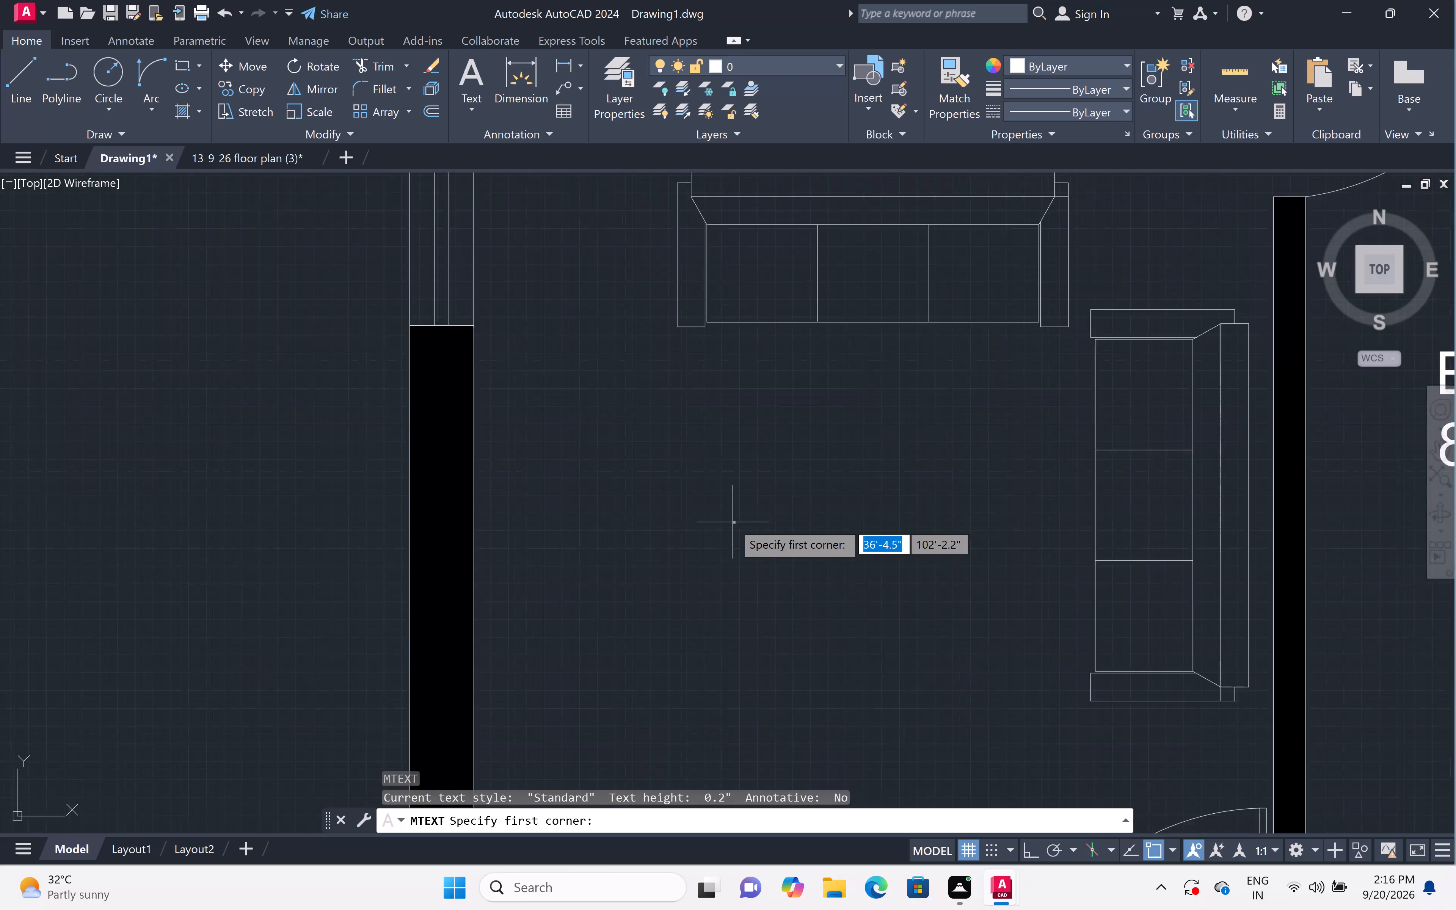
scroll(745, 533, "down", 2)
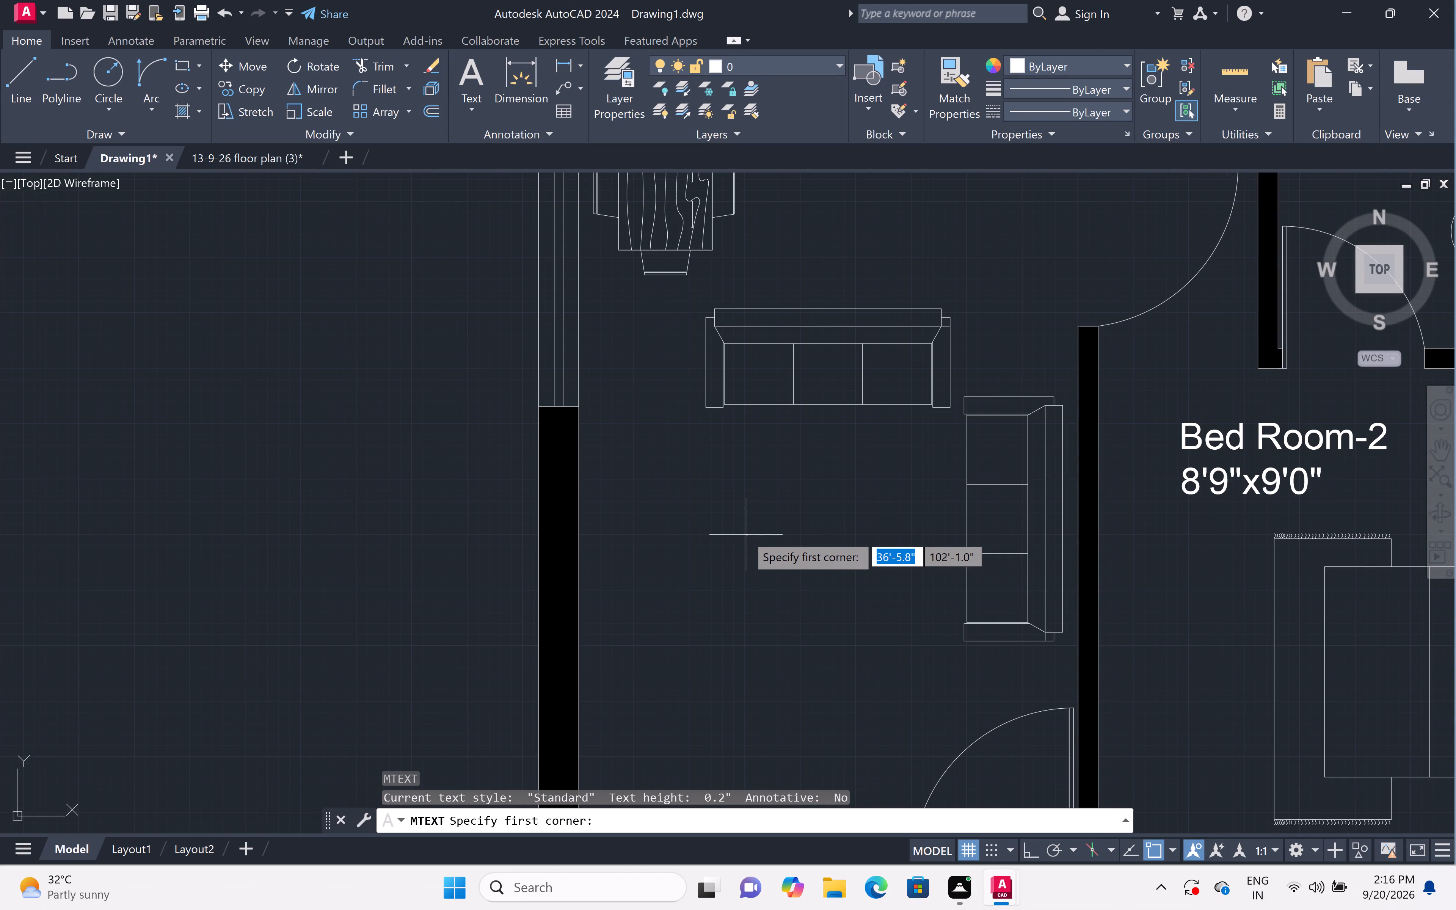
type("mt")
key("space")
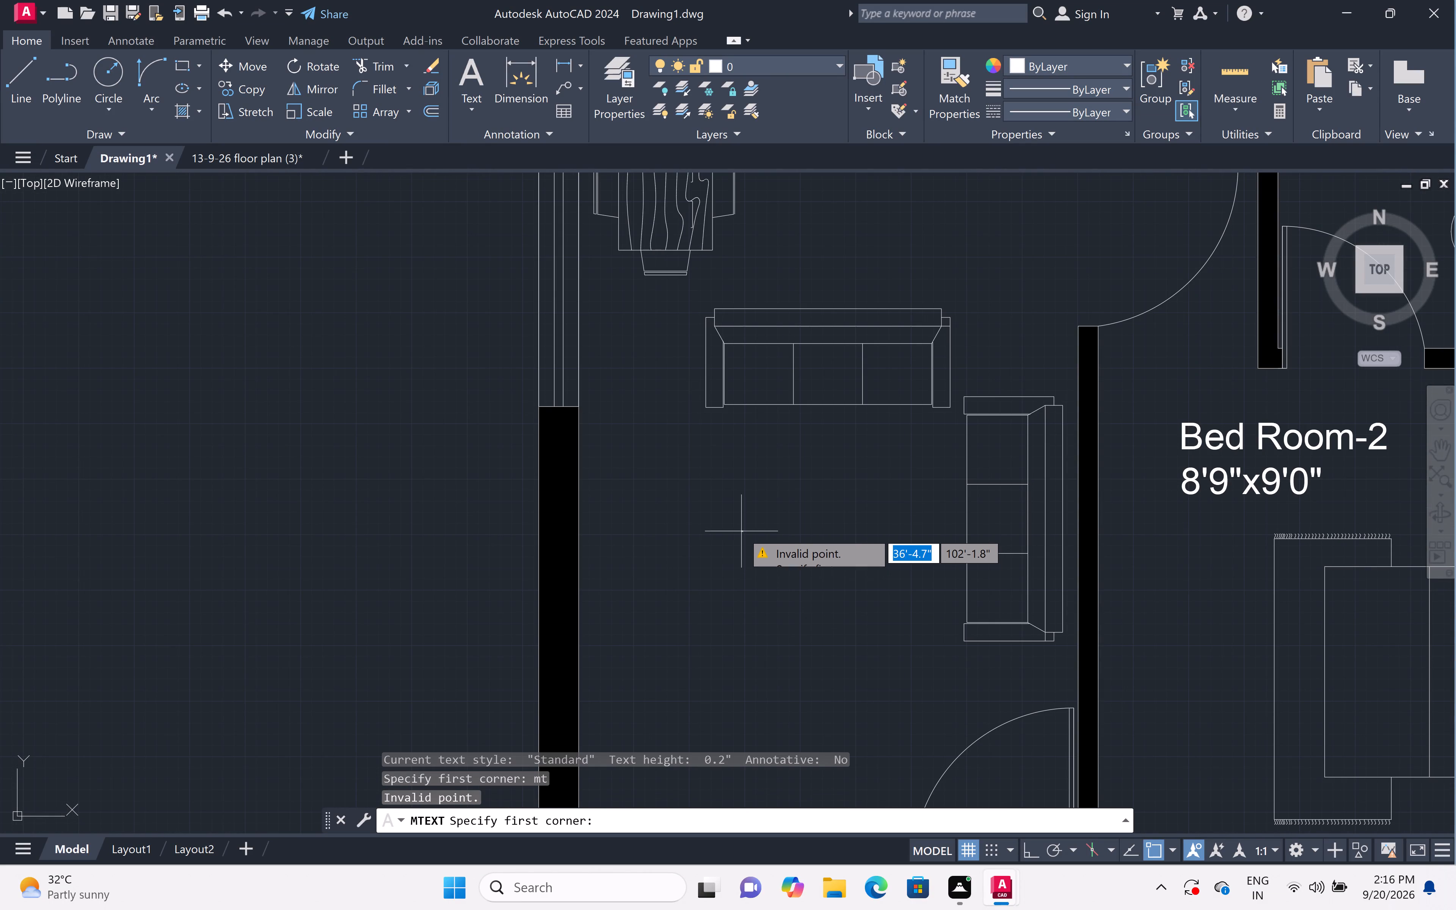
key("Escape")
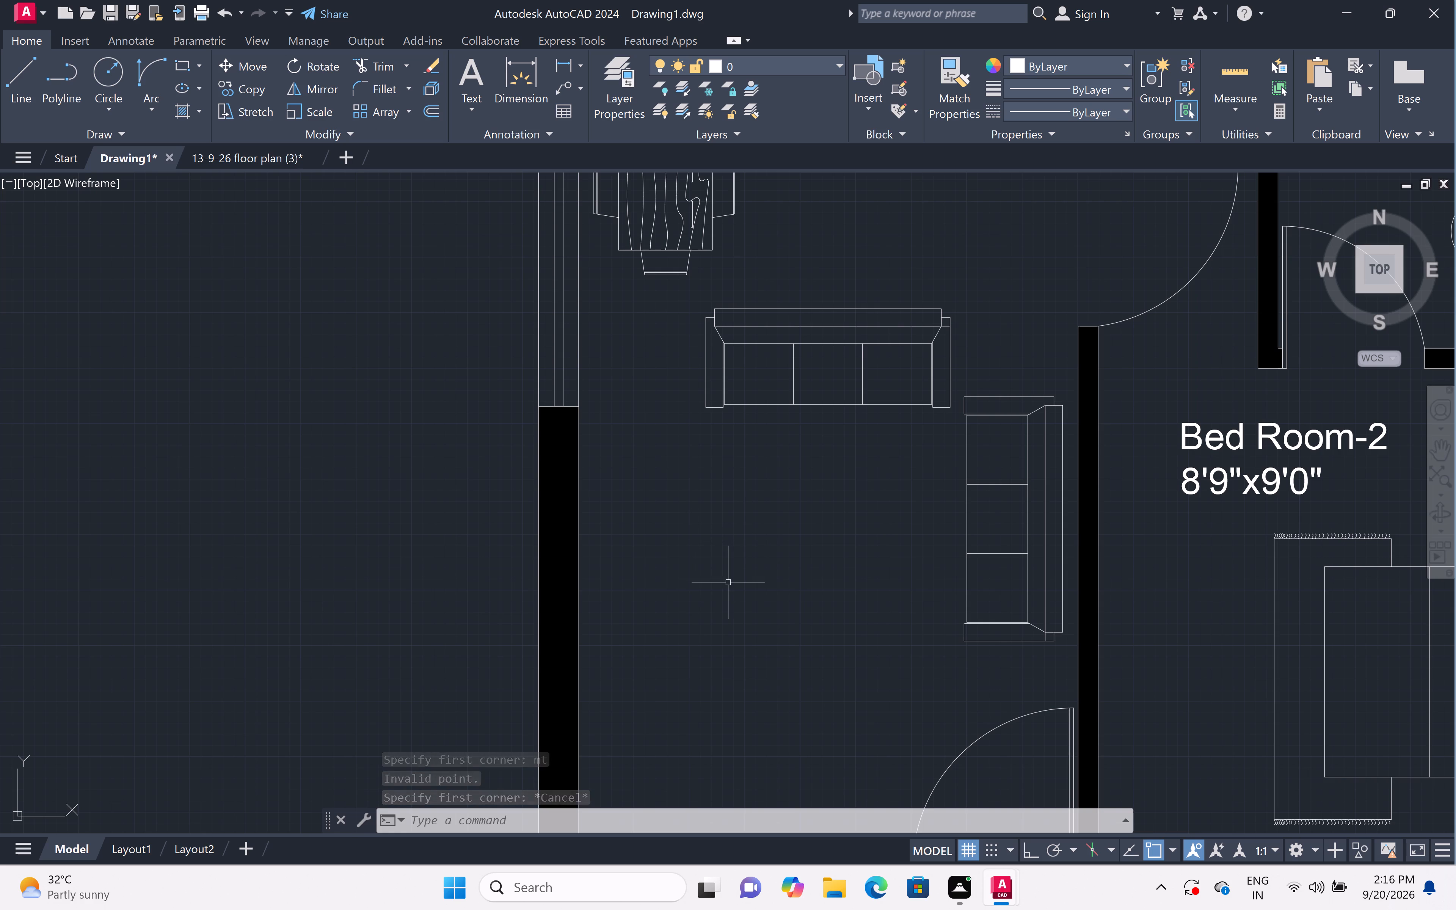
Create a multiline text box about 4'8" wide in the open area below the horizontal sofa and enter "Living / Dining" as its first line.
type("mt")
key("space")
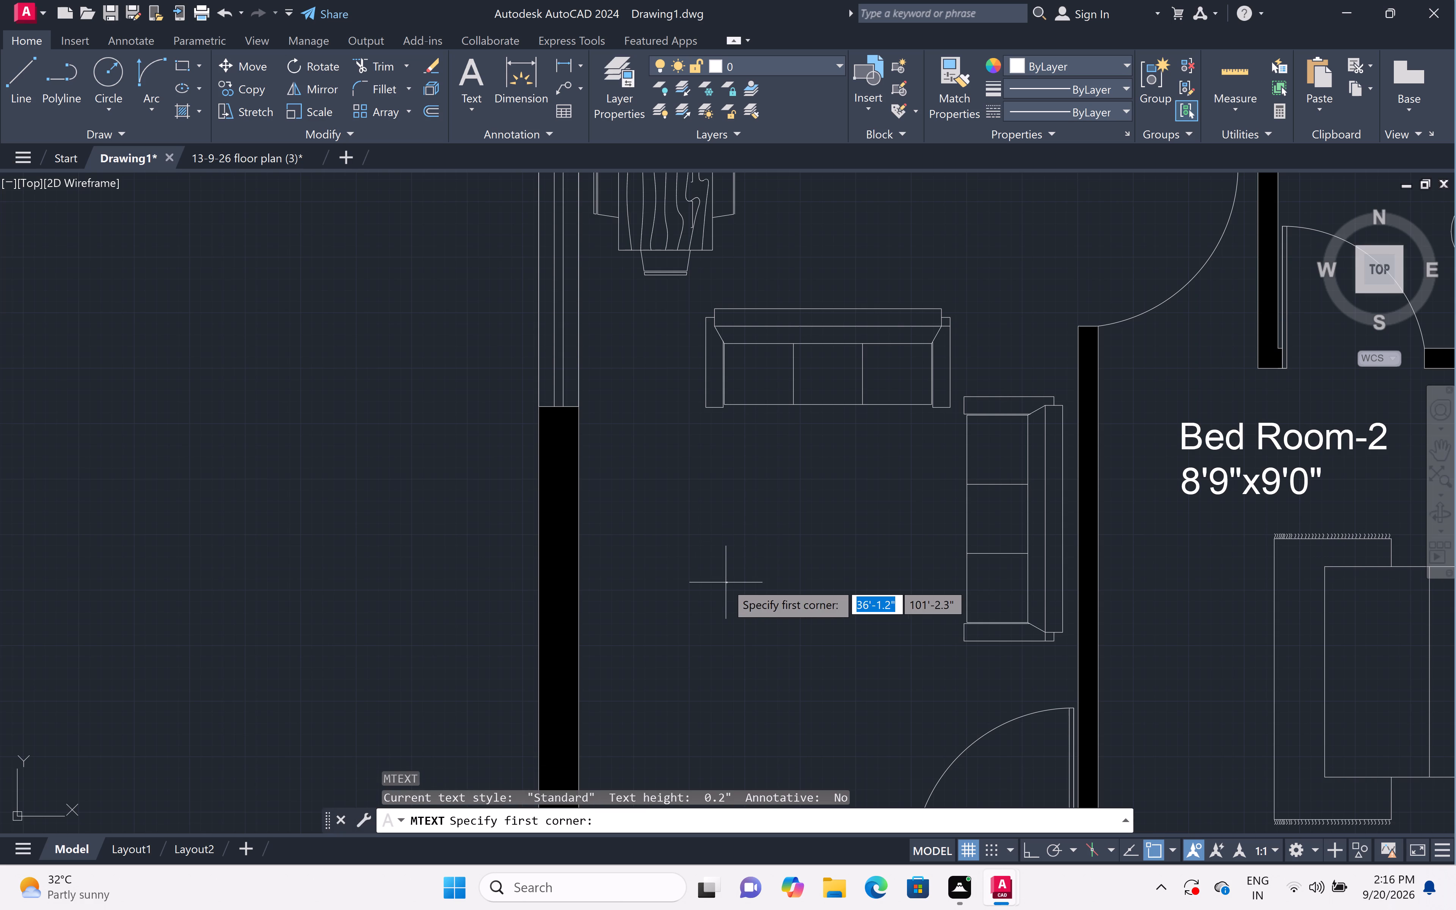
left_click(637, 519)
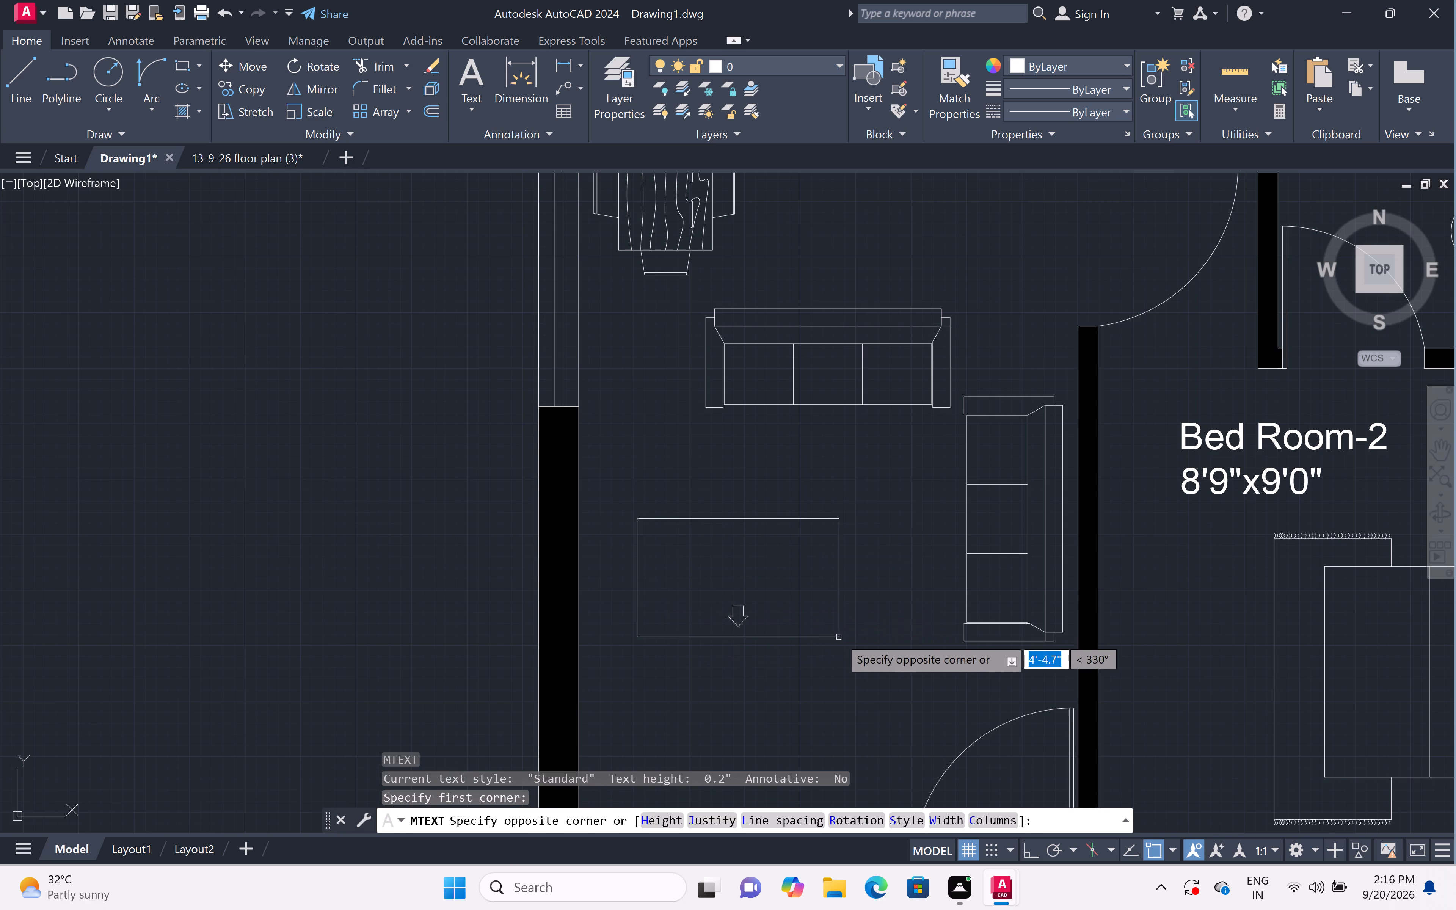
left_click(886, 644)
scroll(886, 644, "down", 1)
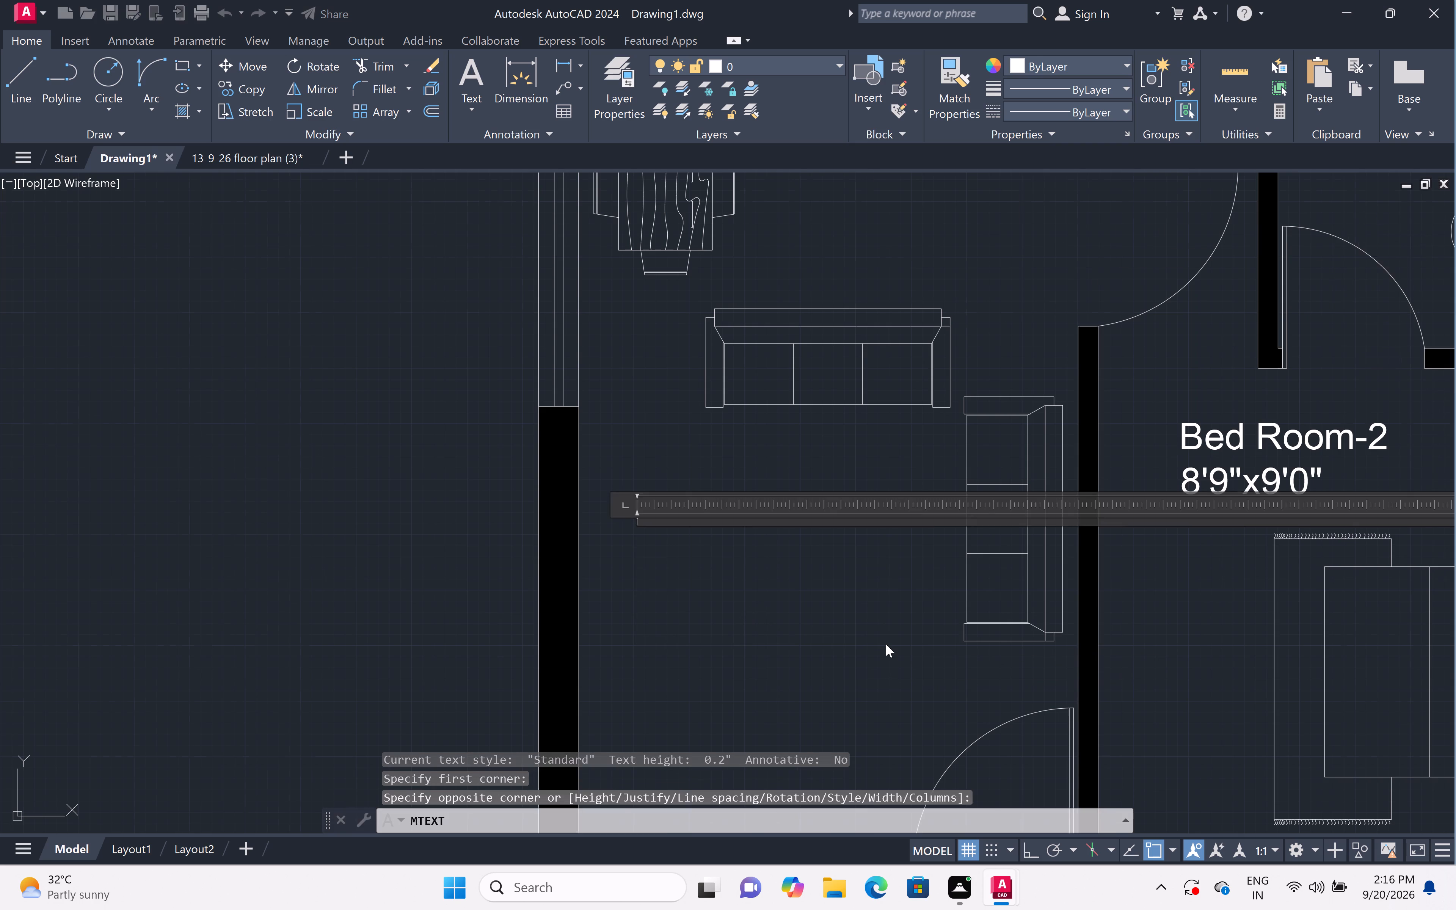
scroll(886, 644, "down", 2)
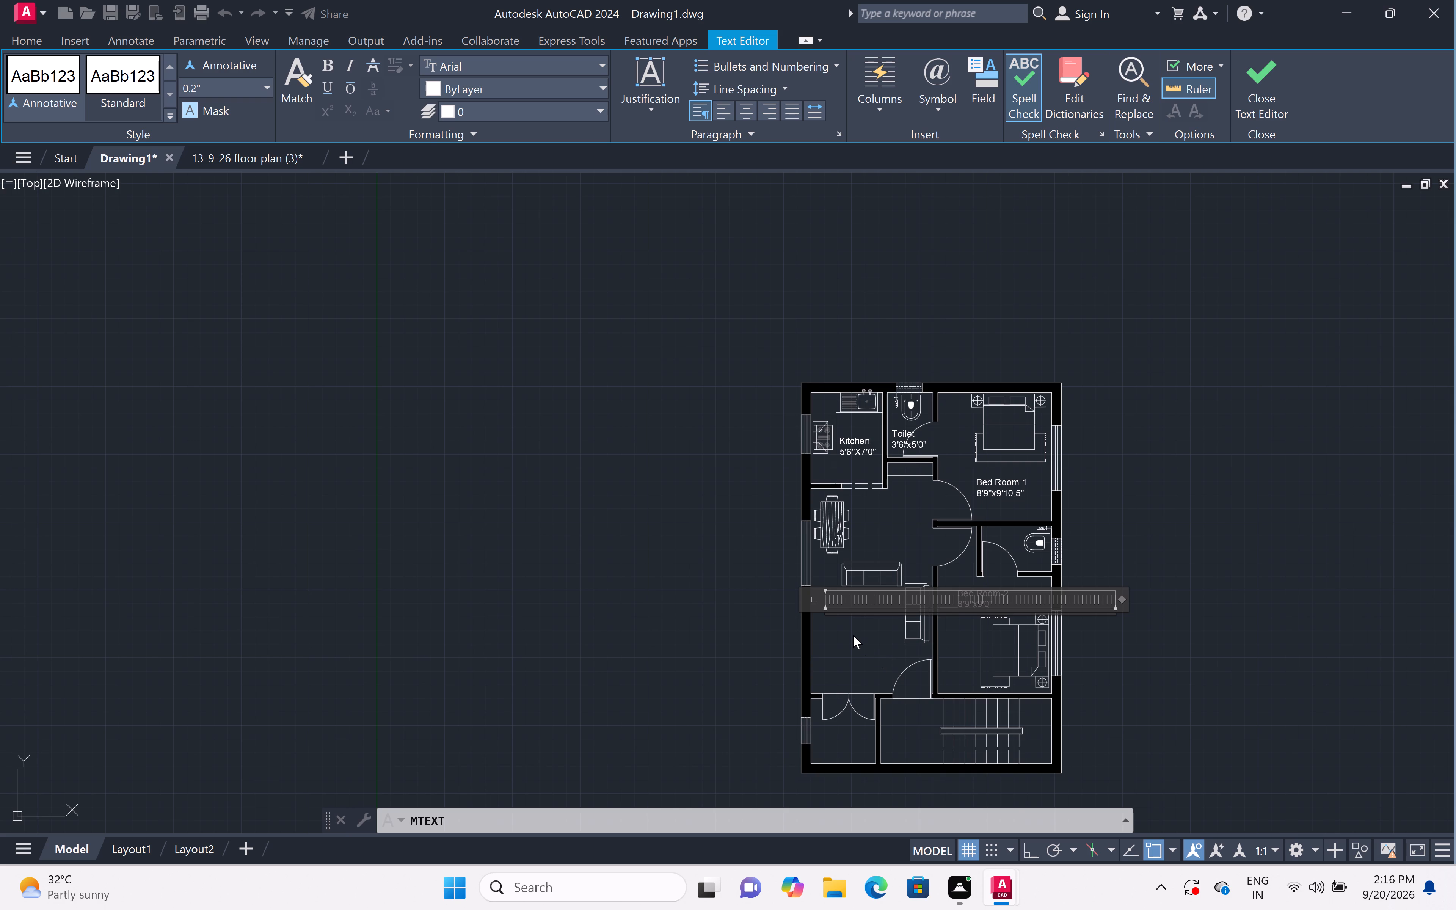
scroll(846, 625, "up", 4)
type("living")
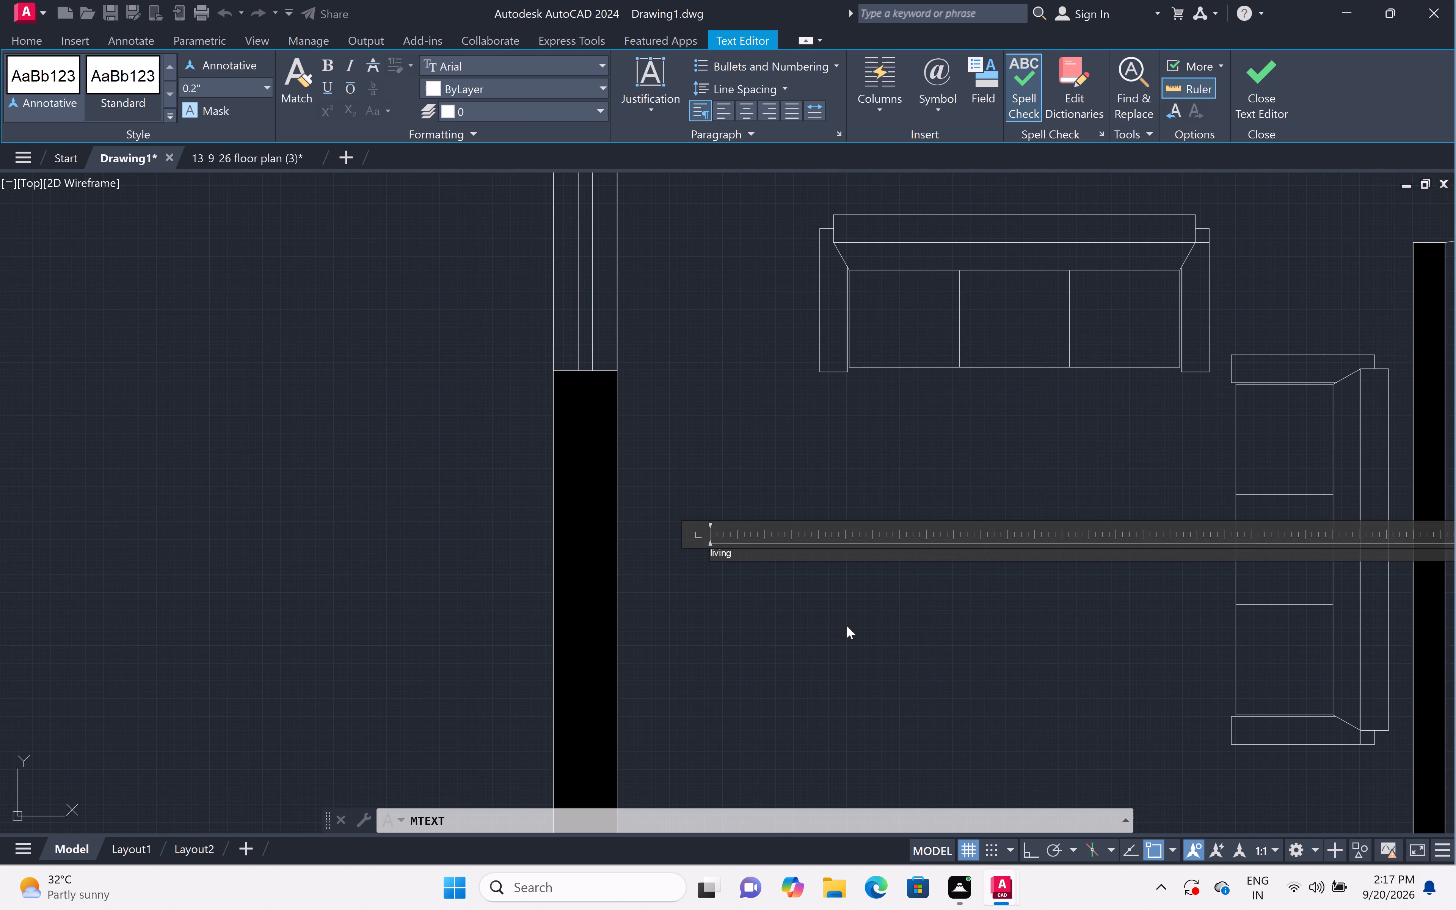
key("BackSpace")
key("BackSpace")
key("BackSpace")
key("BackSpace")
key("BackSpace")
key("BackSpace")
type("Living")
key("space")
type("/")
key("space")
key("shift+d")
type("ining")
key("Return")
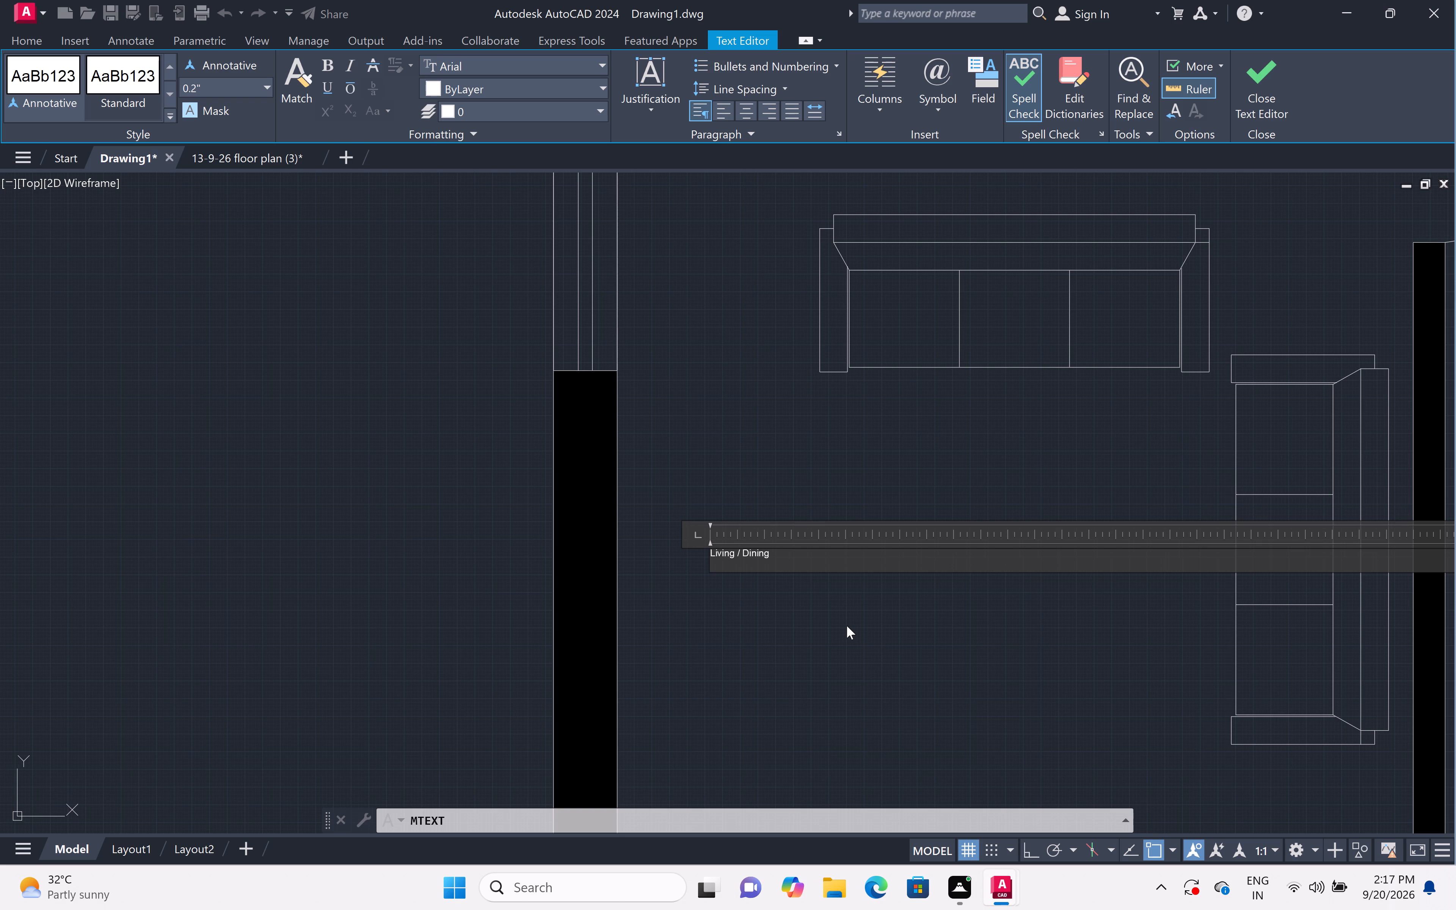
Enter the room dimensions 9'4.5"x15'9" as the second line of the Living / Dining label and finish the text.
key("1")
key("BackSpace")
type("9'")
key("4")
type(".5\"")
key("x")
key("1")
scroll(843, 626, "down", 2)
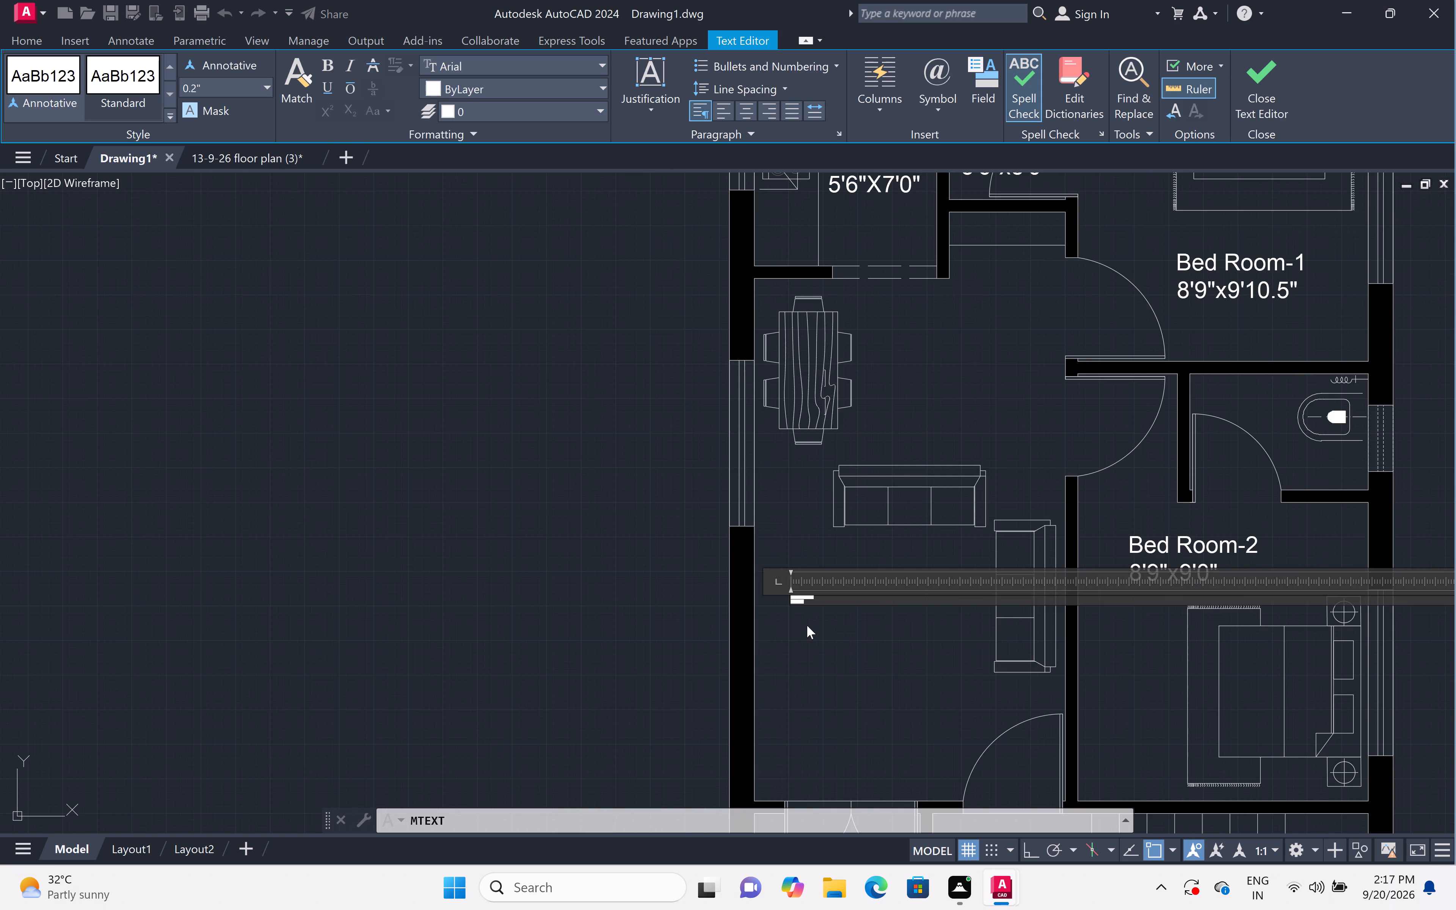
scroll(793, 607, "down", 1)
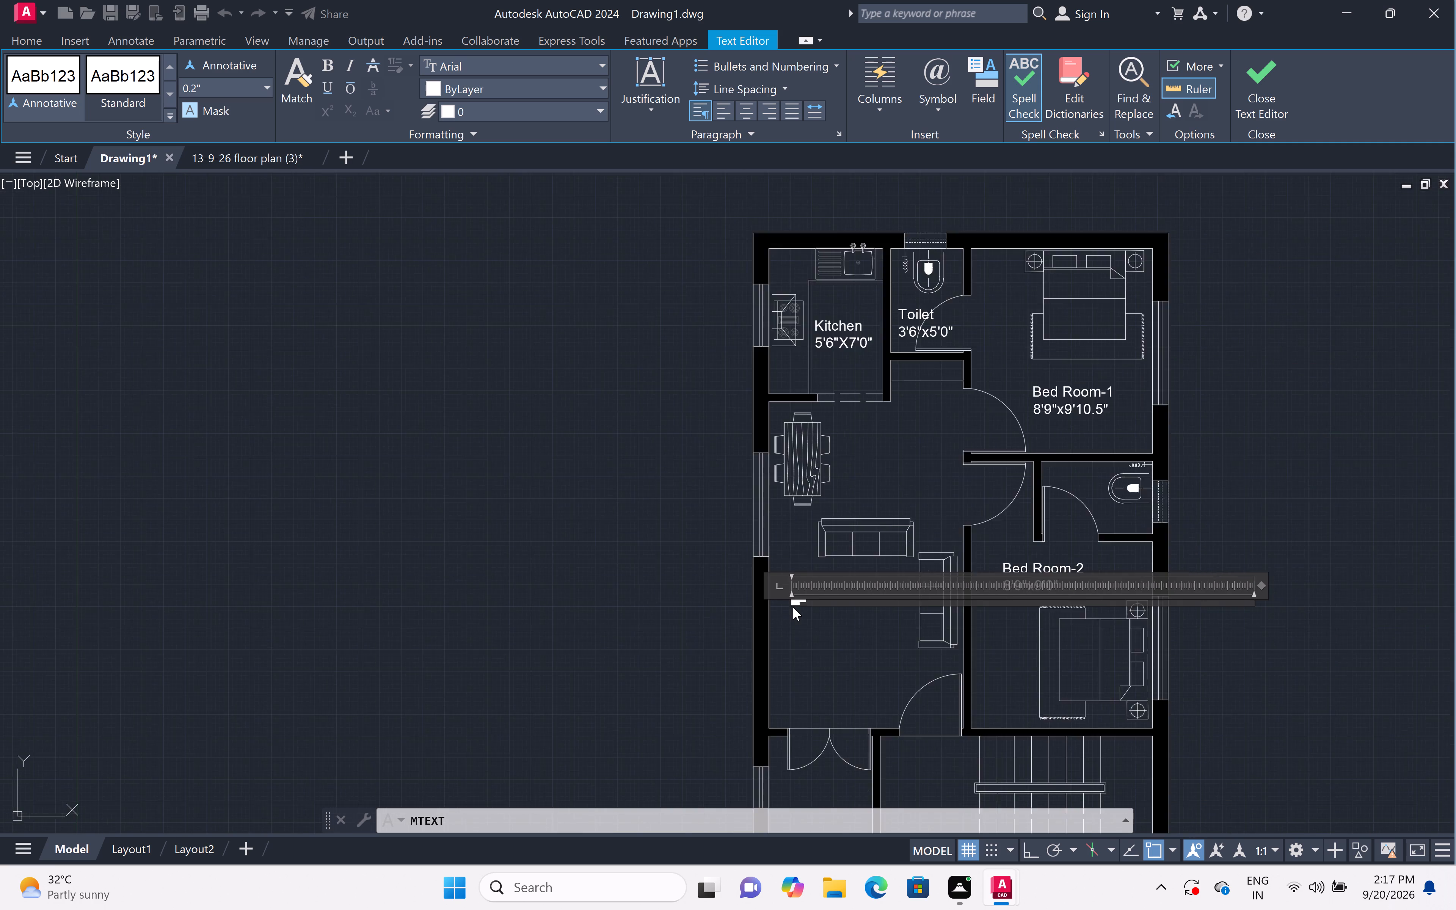
scroll(793, 607, "down", 1)
scroll(788, 608, "up", 6)
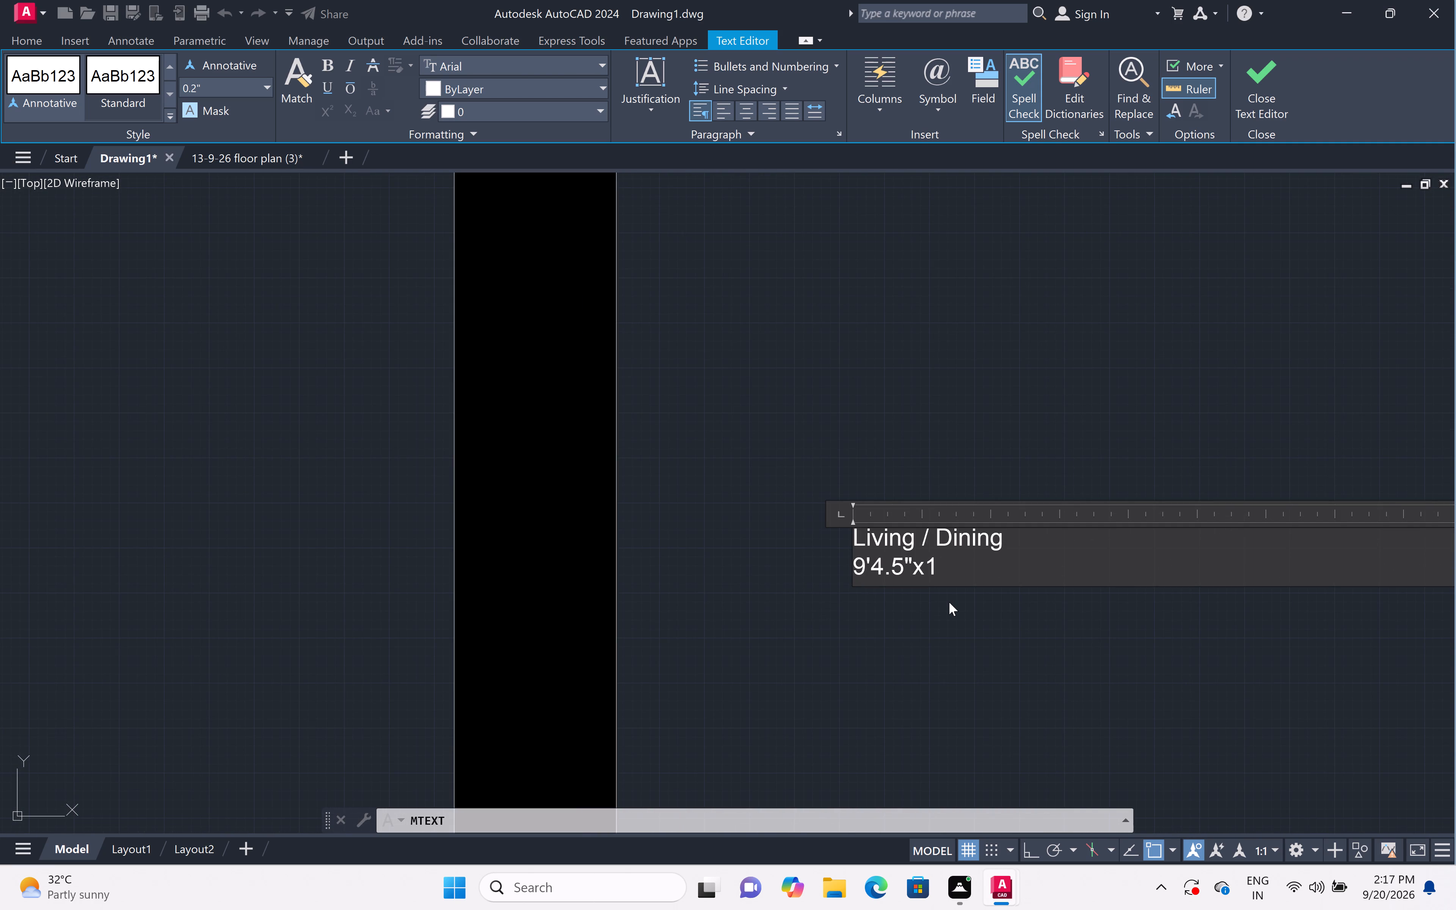
key("5")
type("'9")
key("shift+quotedbl")
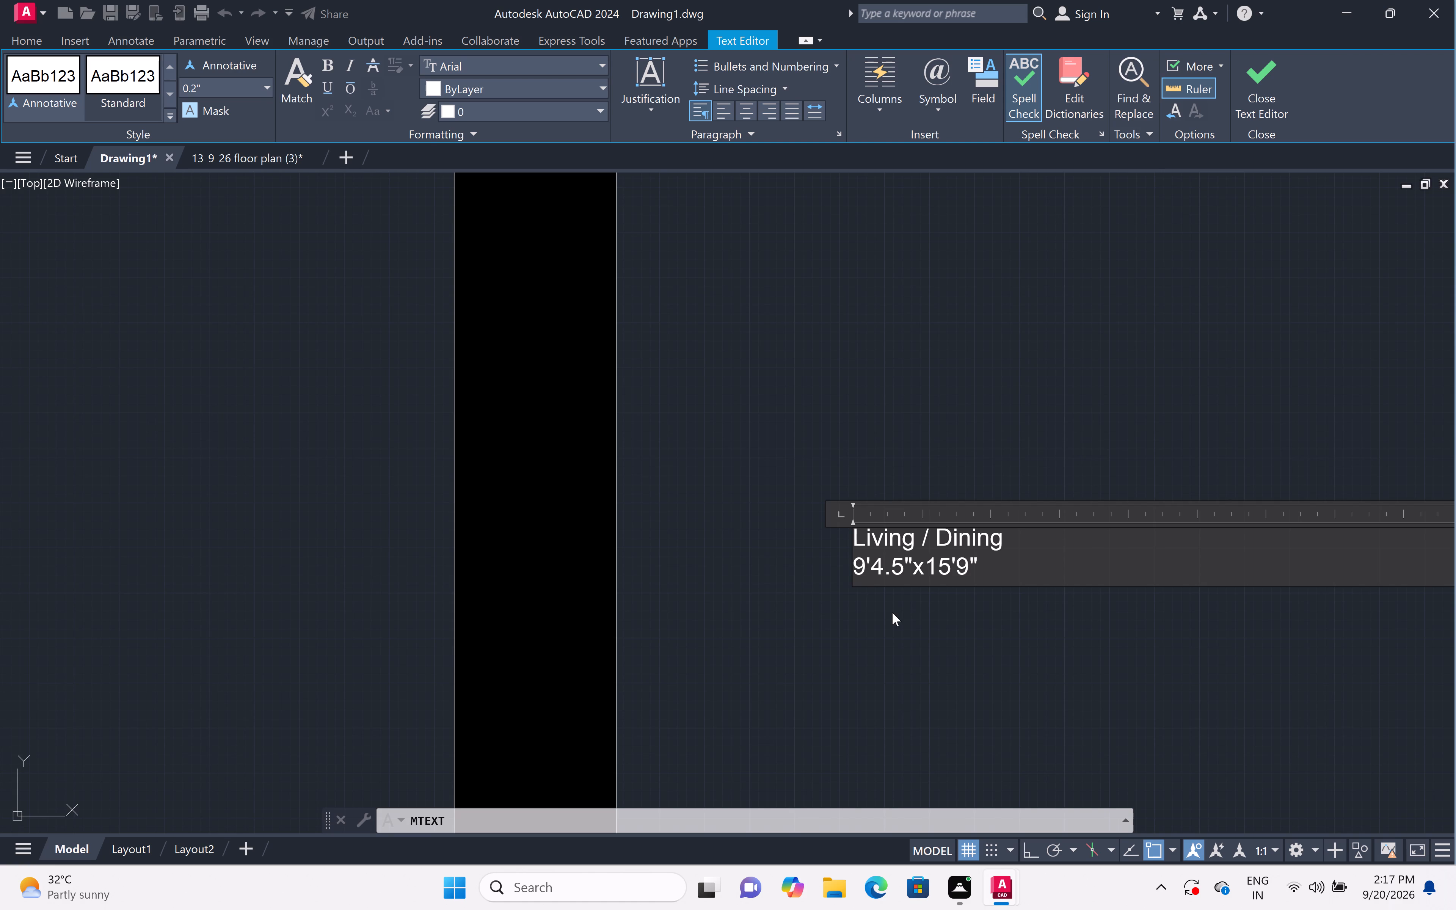
left_click(892, 612)
Set the text height of the Living / Dining label to 6" and clear its selection.
left_click(827, 511)
left_click(927, 573)
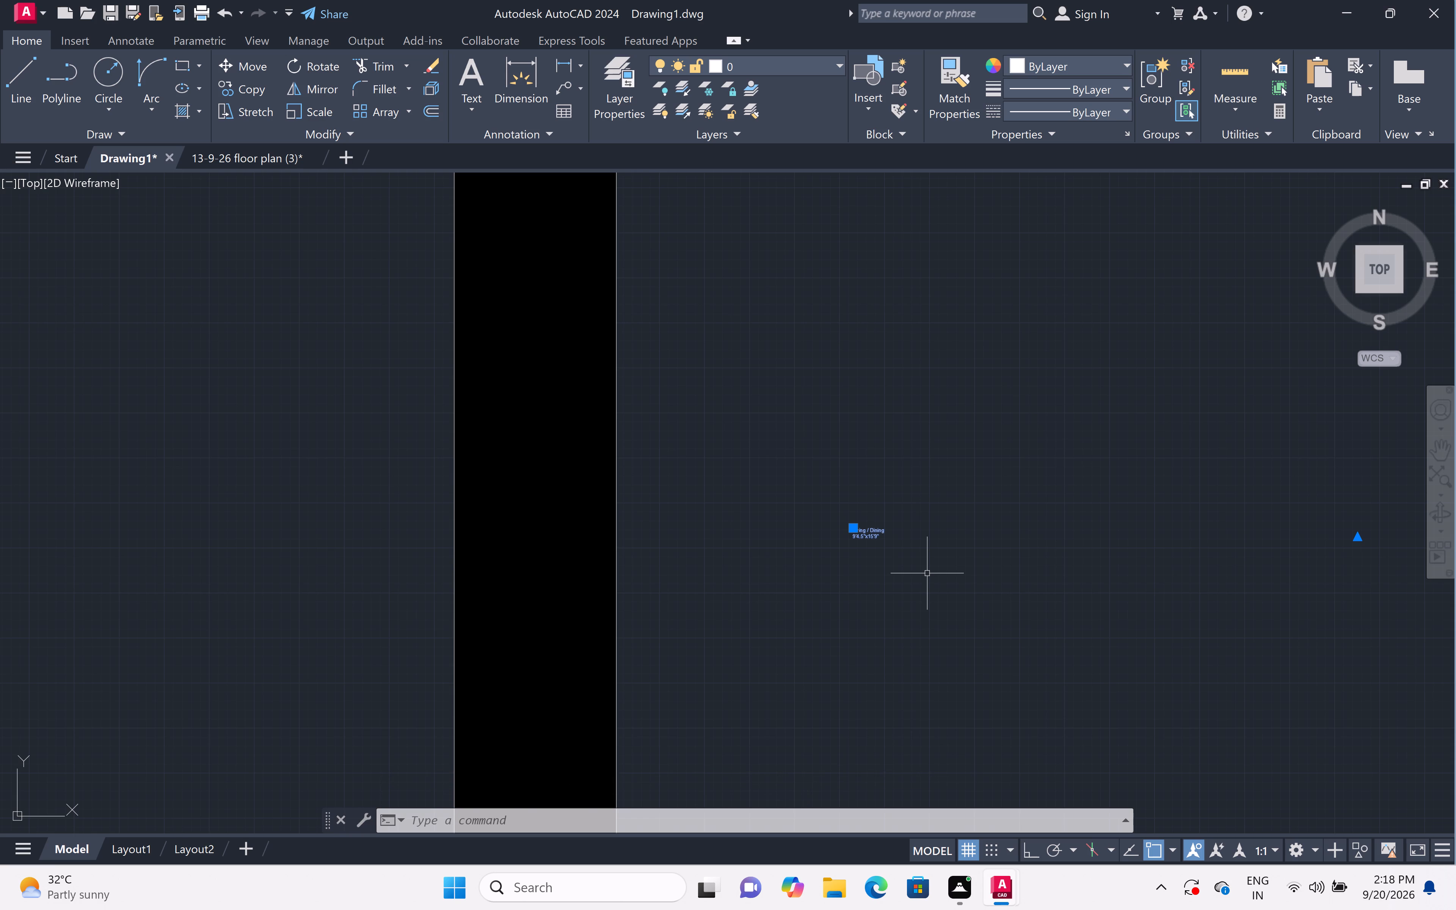
left_click(885, 615)
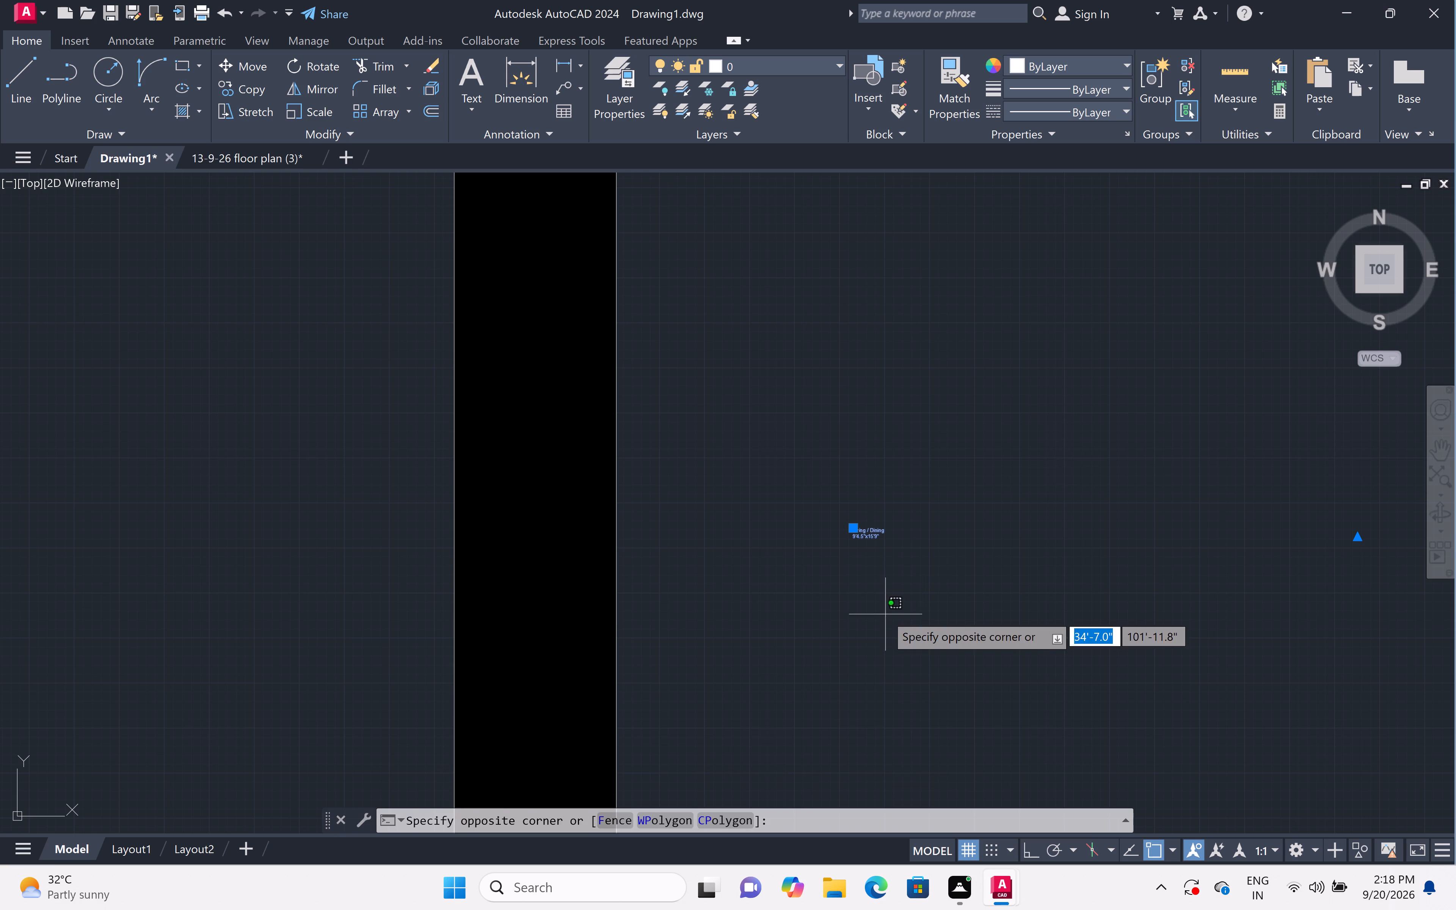
left_click(829, 493)
right_click(798, 494)
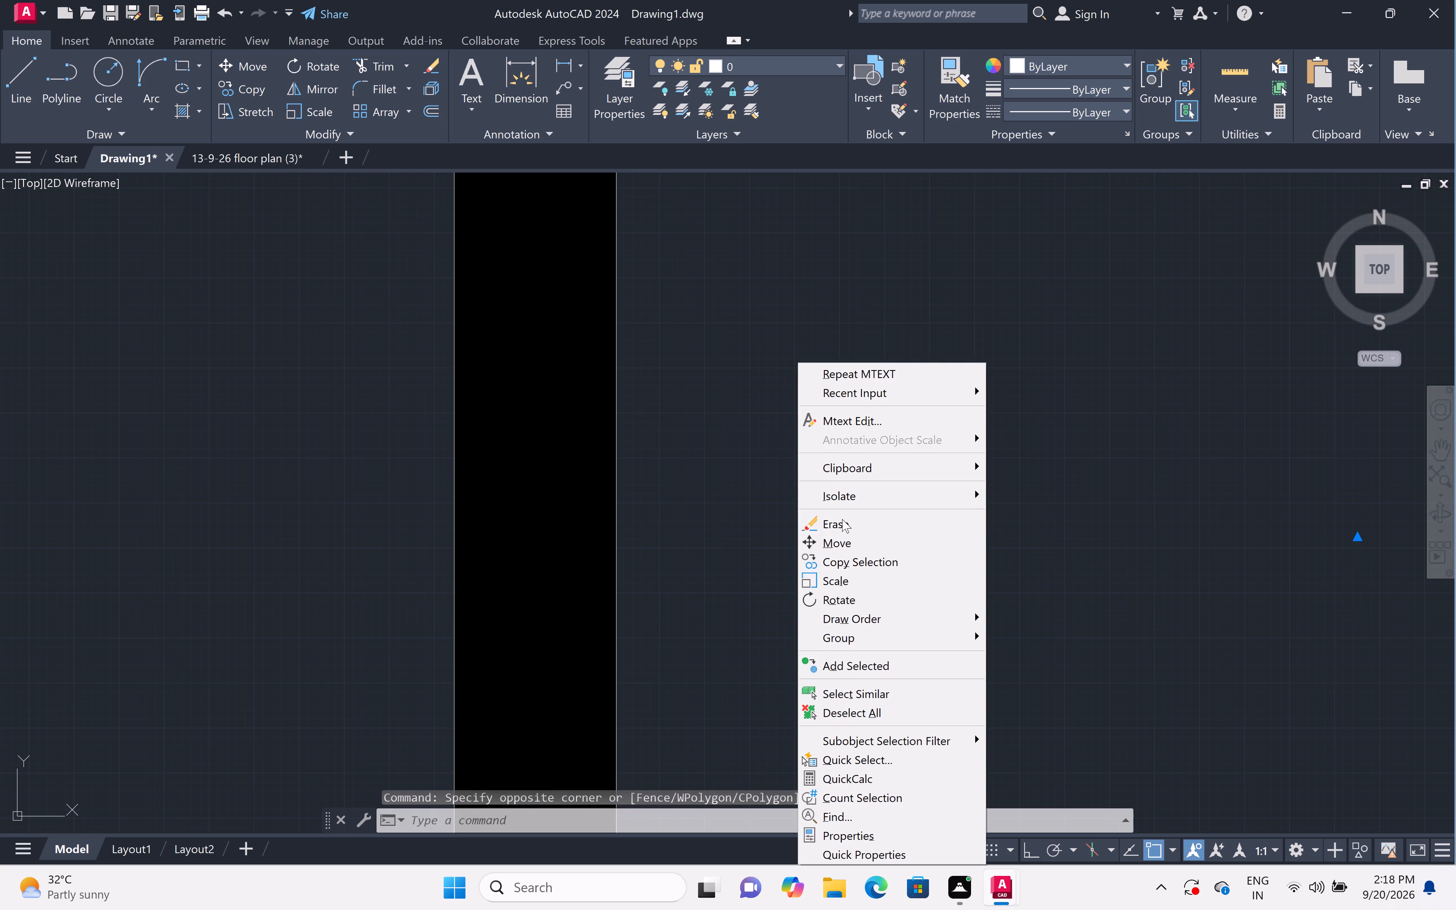
left_click(930, 832)
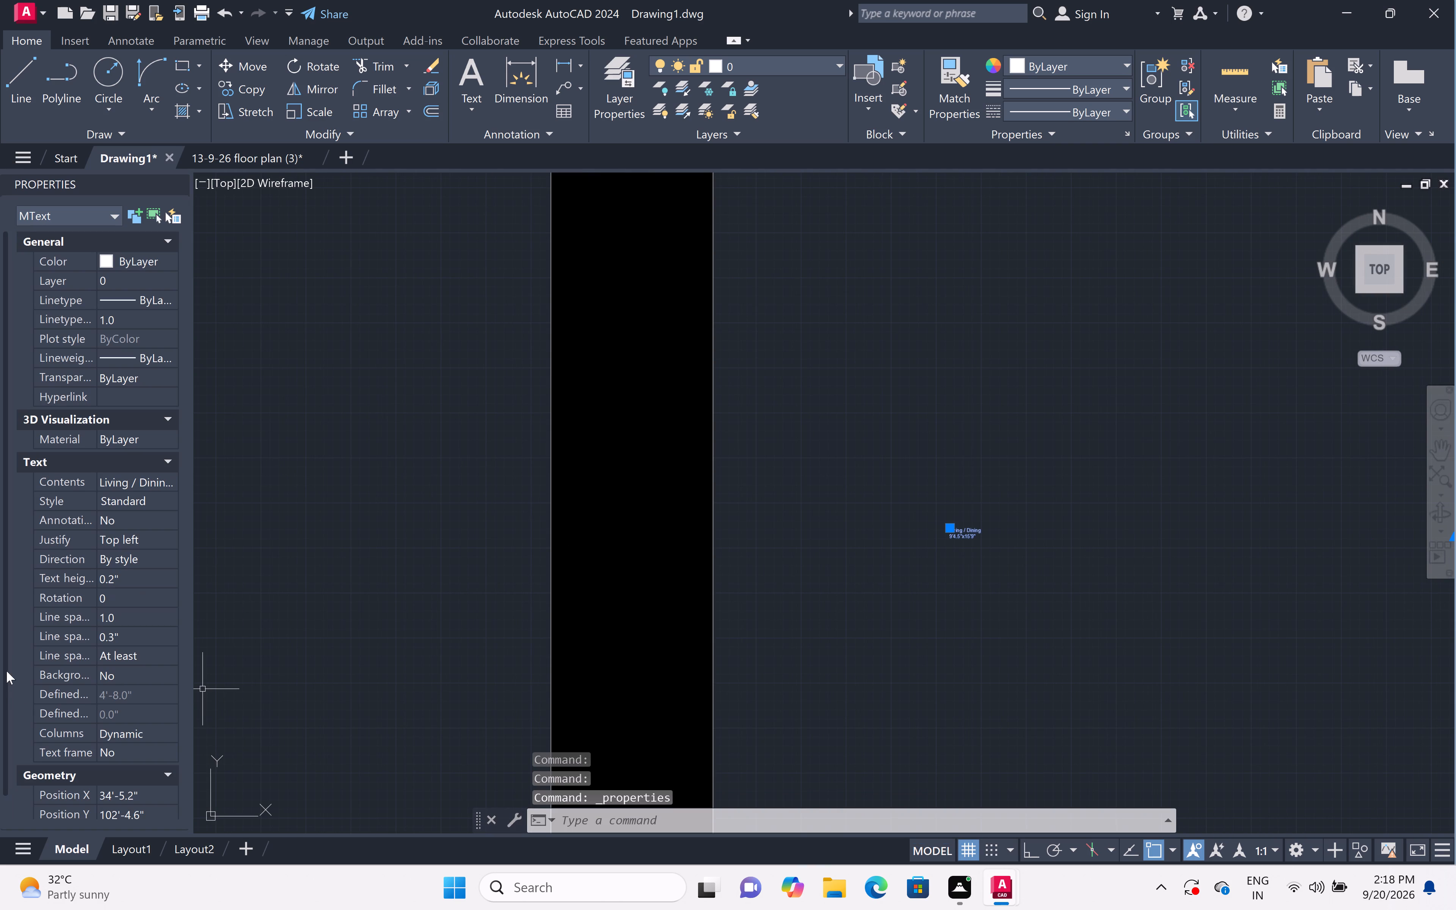
left_click(139, 577)
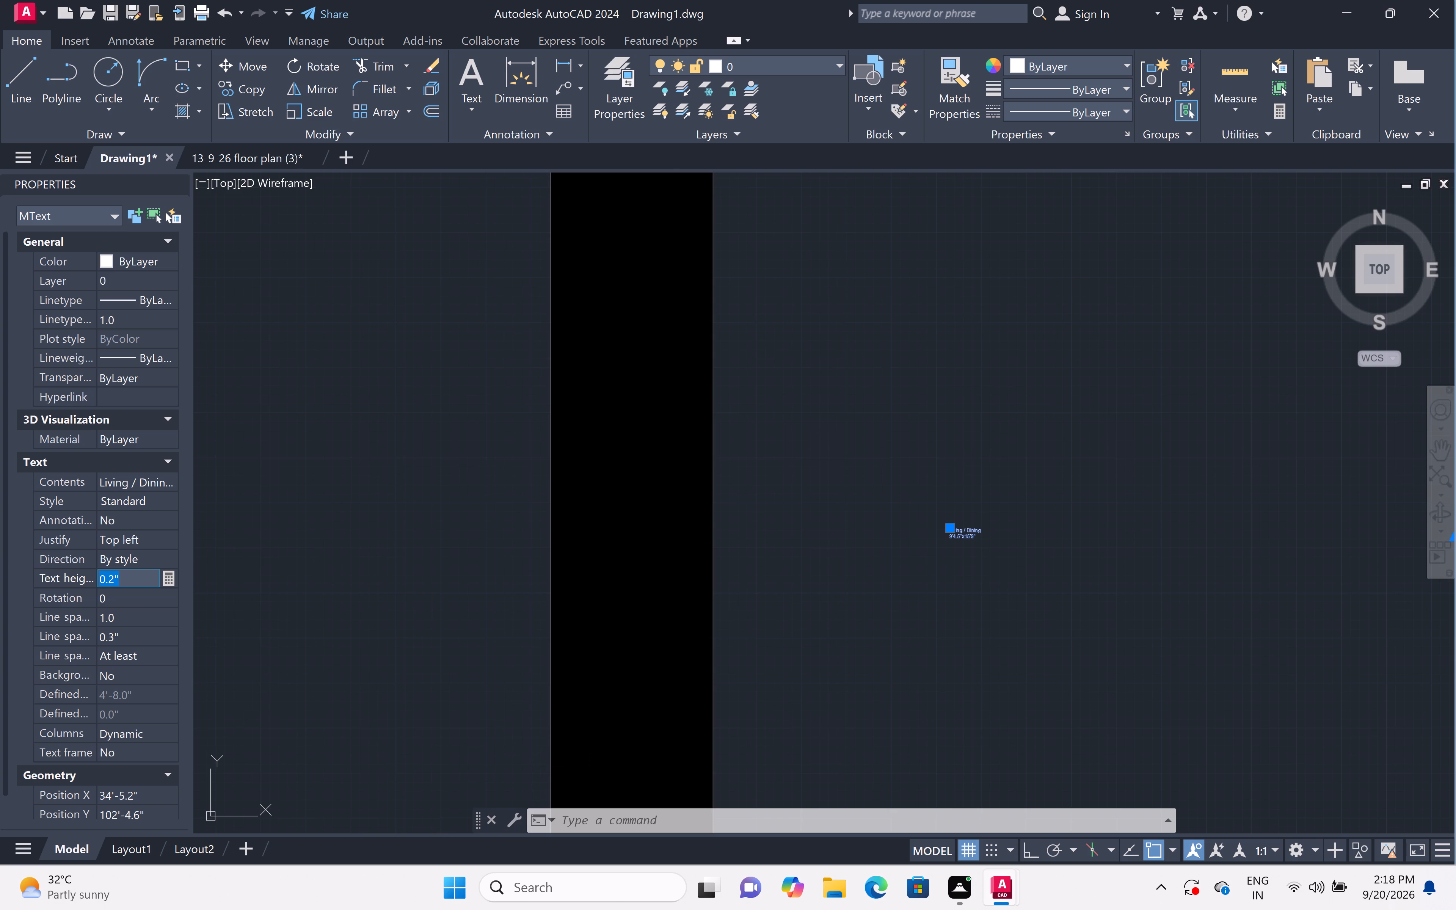
key("BackSpace")
type("6\"")
left_click(779, 679)
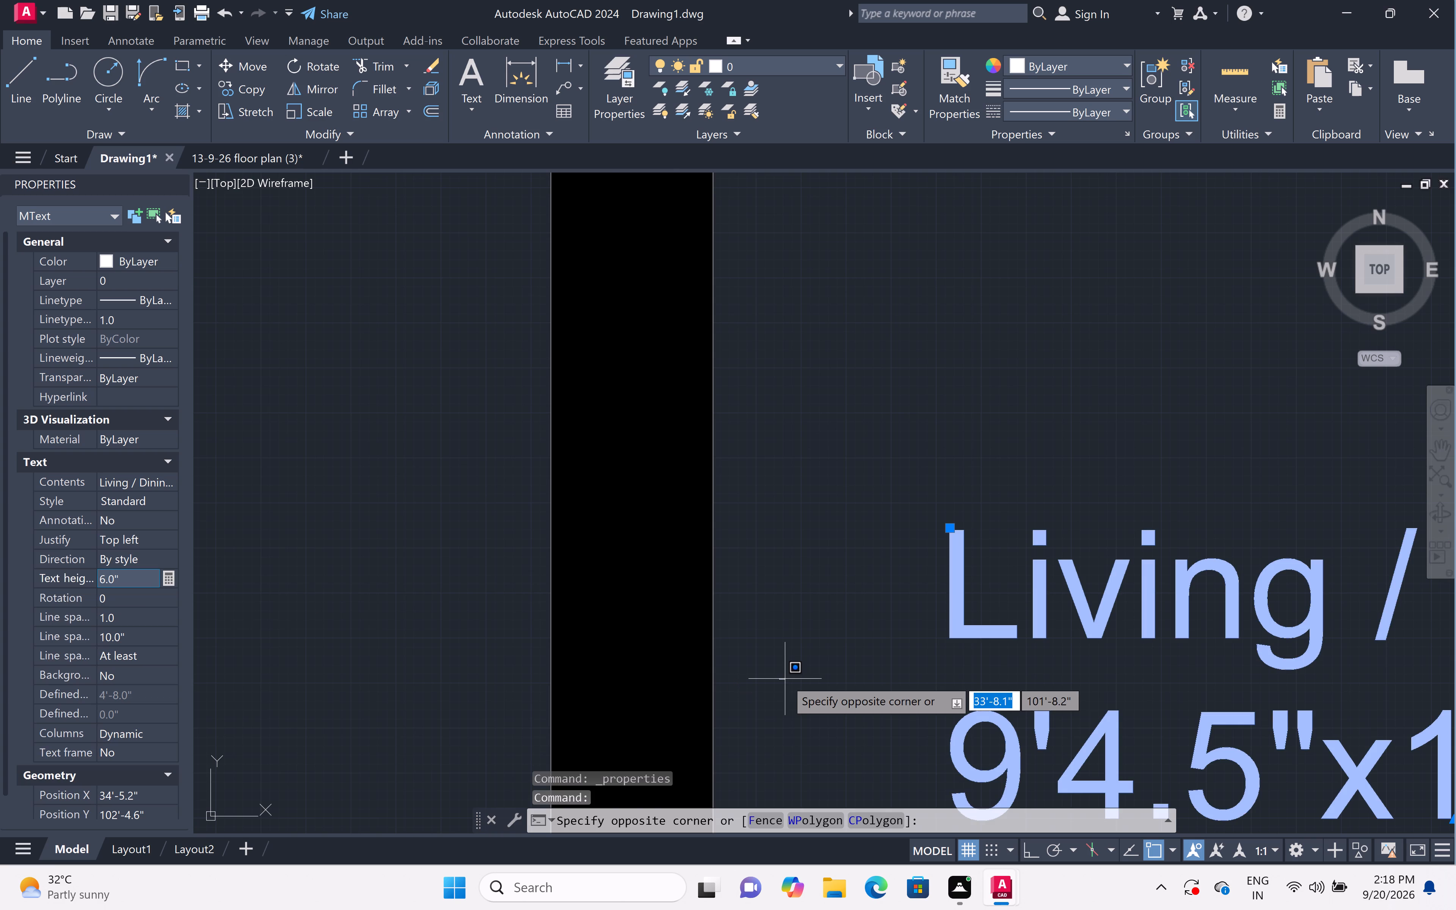
key("Escape")
scroll(801, 669, "down", 4)
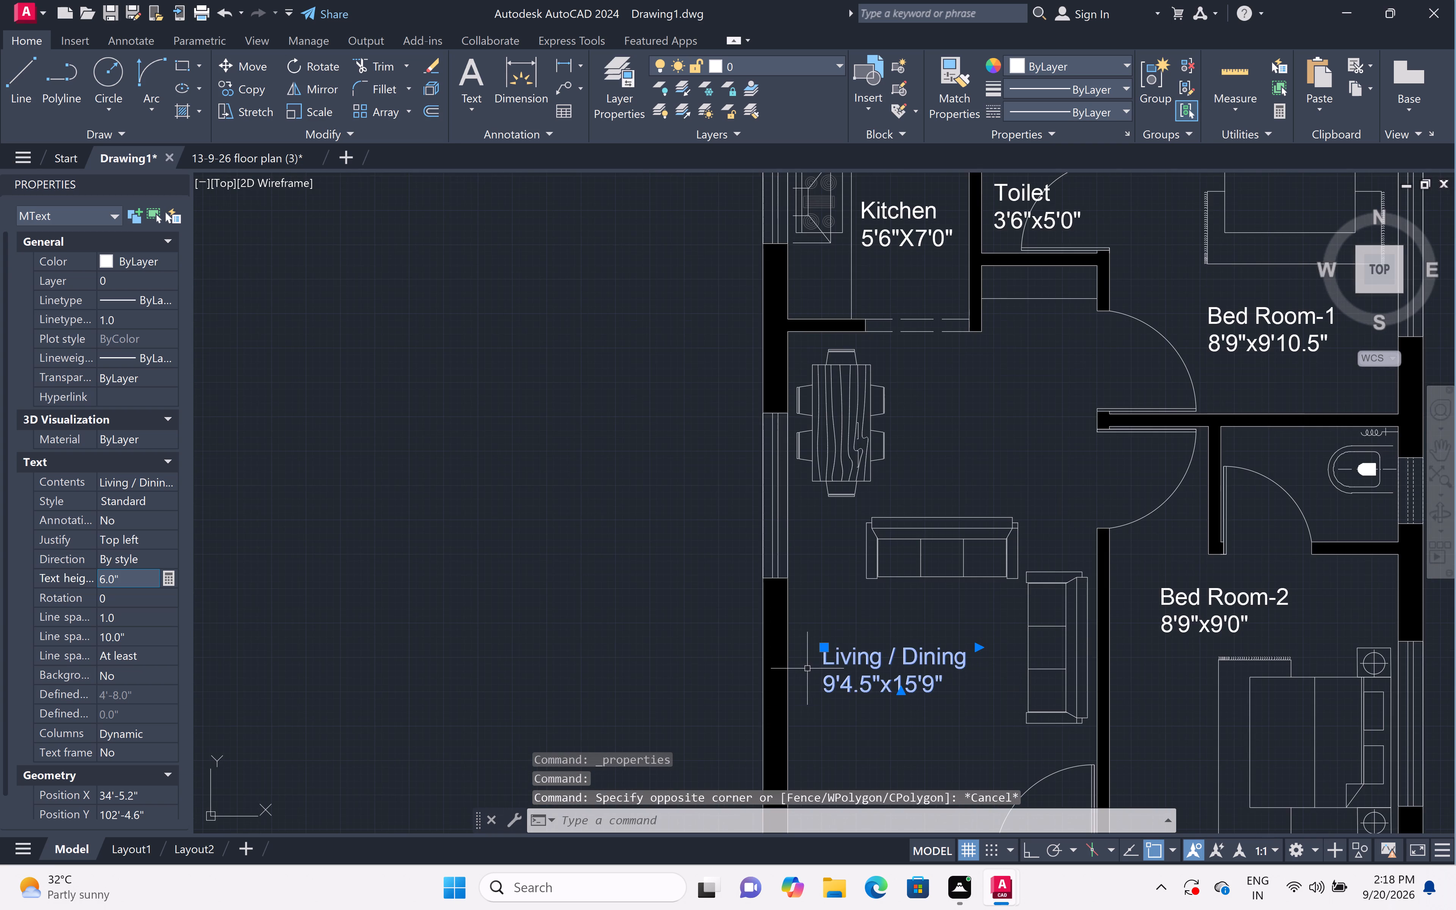
key("Escape")
Start a multiline text label in the small room beside the staircase, placing its text box below the double door.
scroll(808, 670, "down", 3)
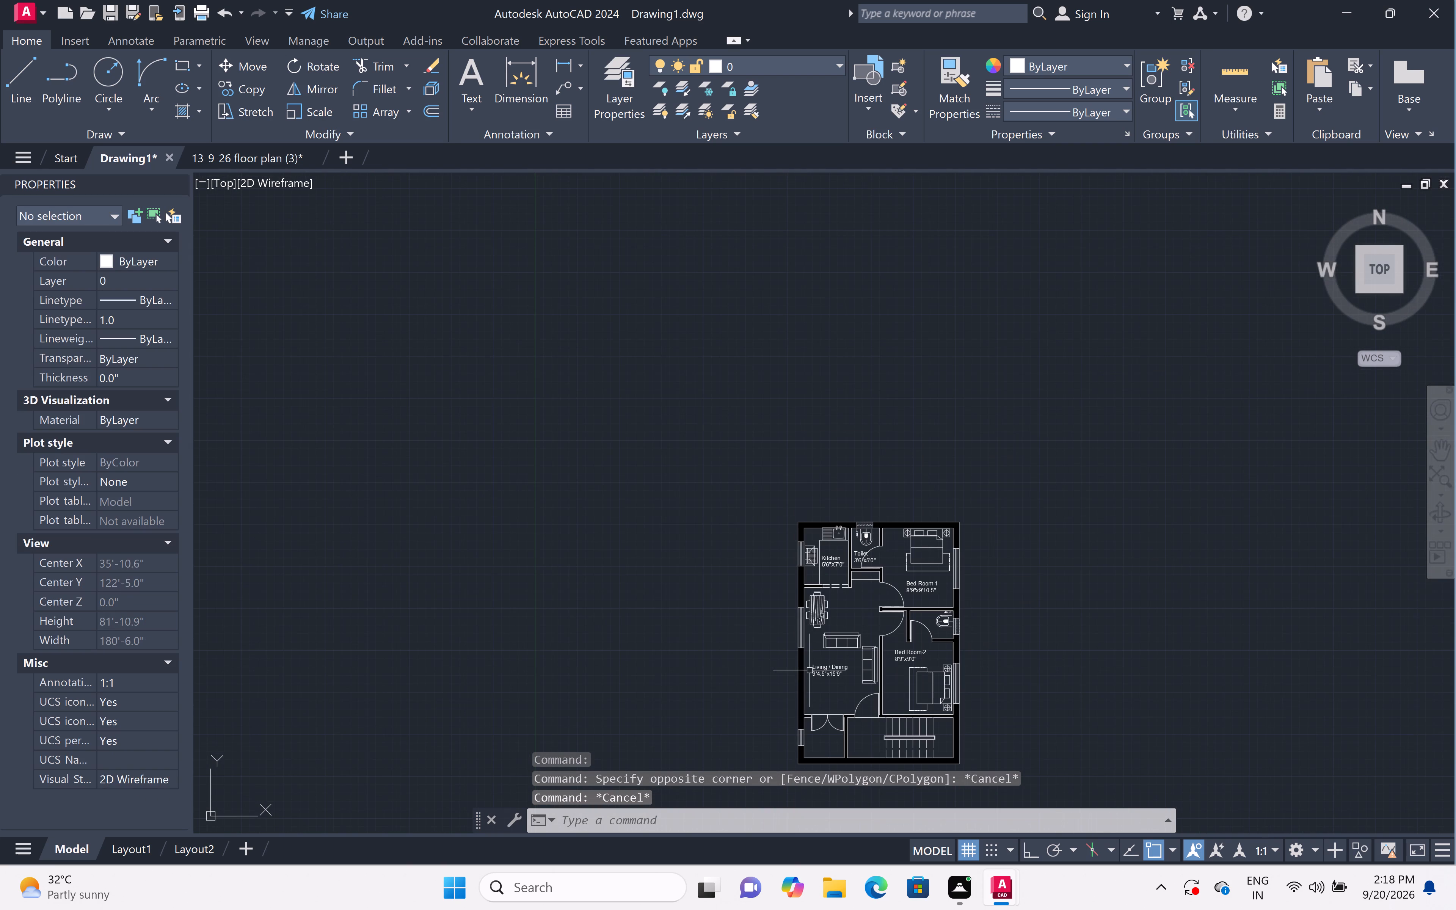
scroll(829, 760, "up", 2)
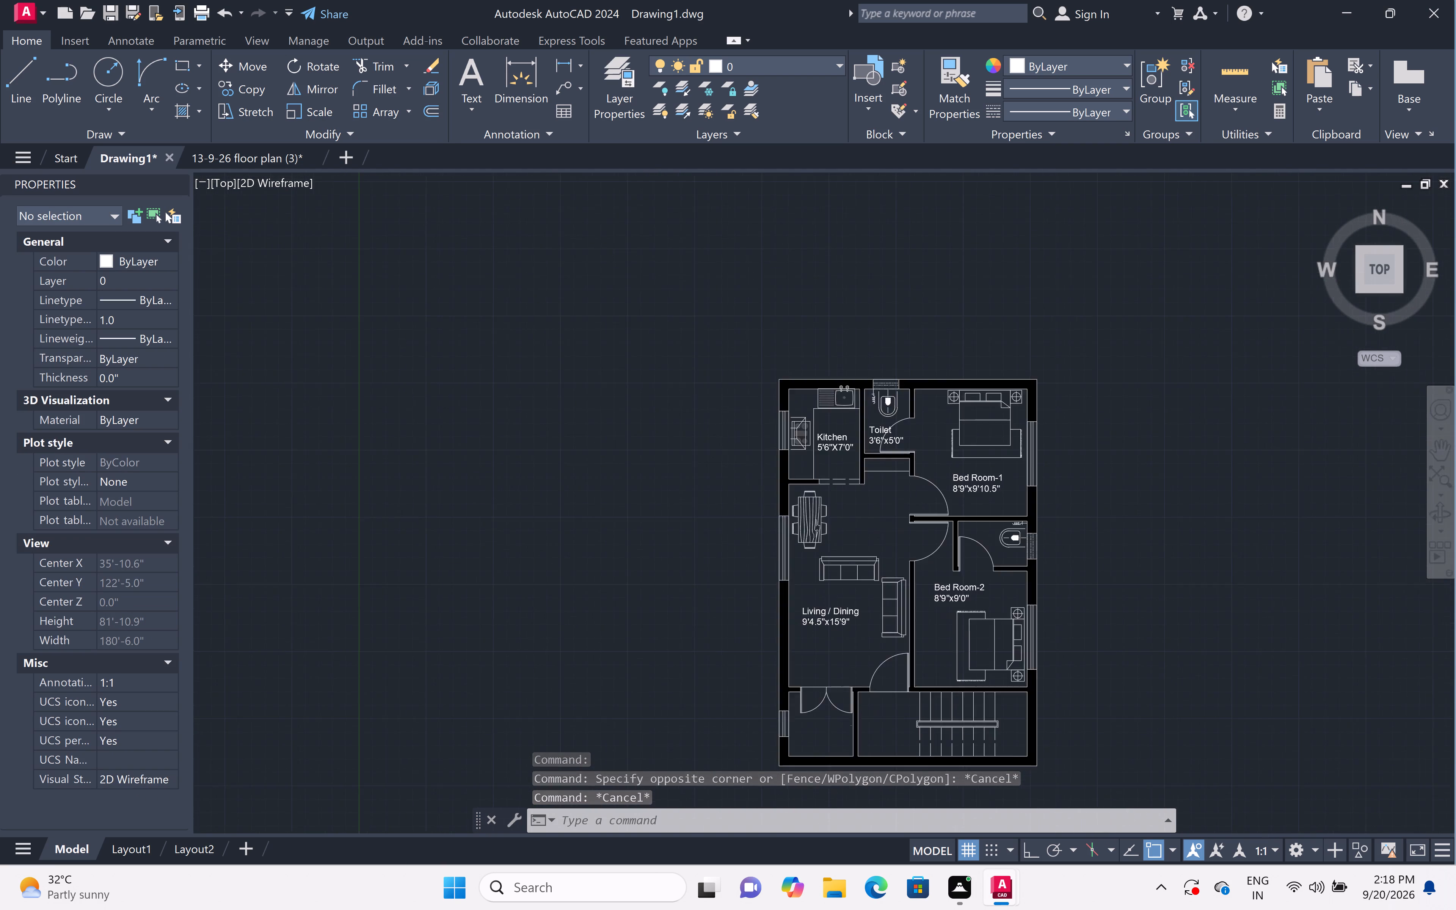
scroll(828, 759, "up", 3)
type("mt")
key("space")
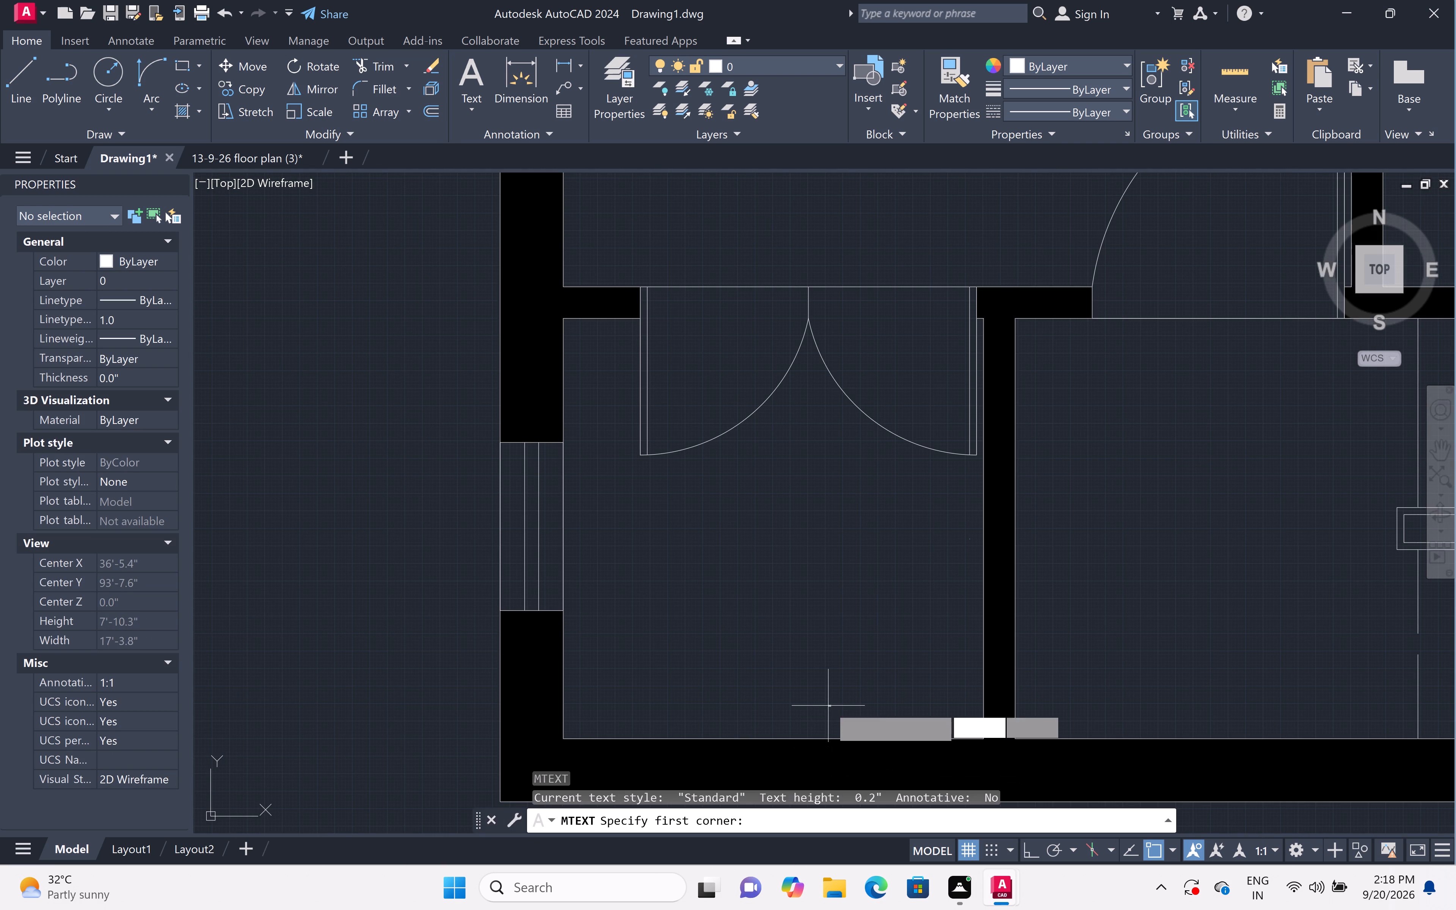
left_click(648, 521)
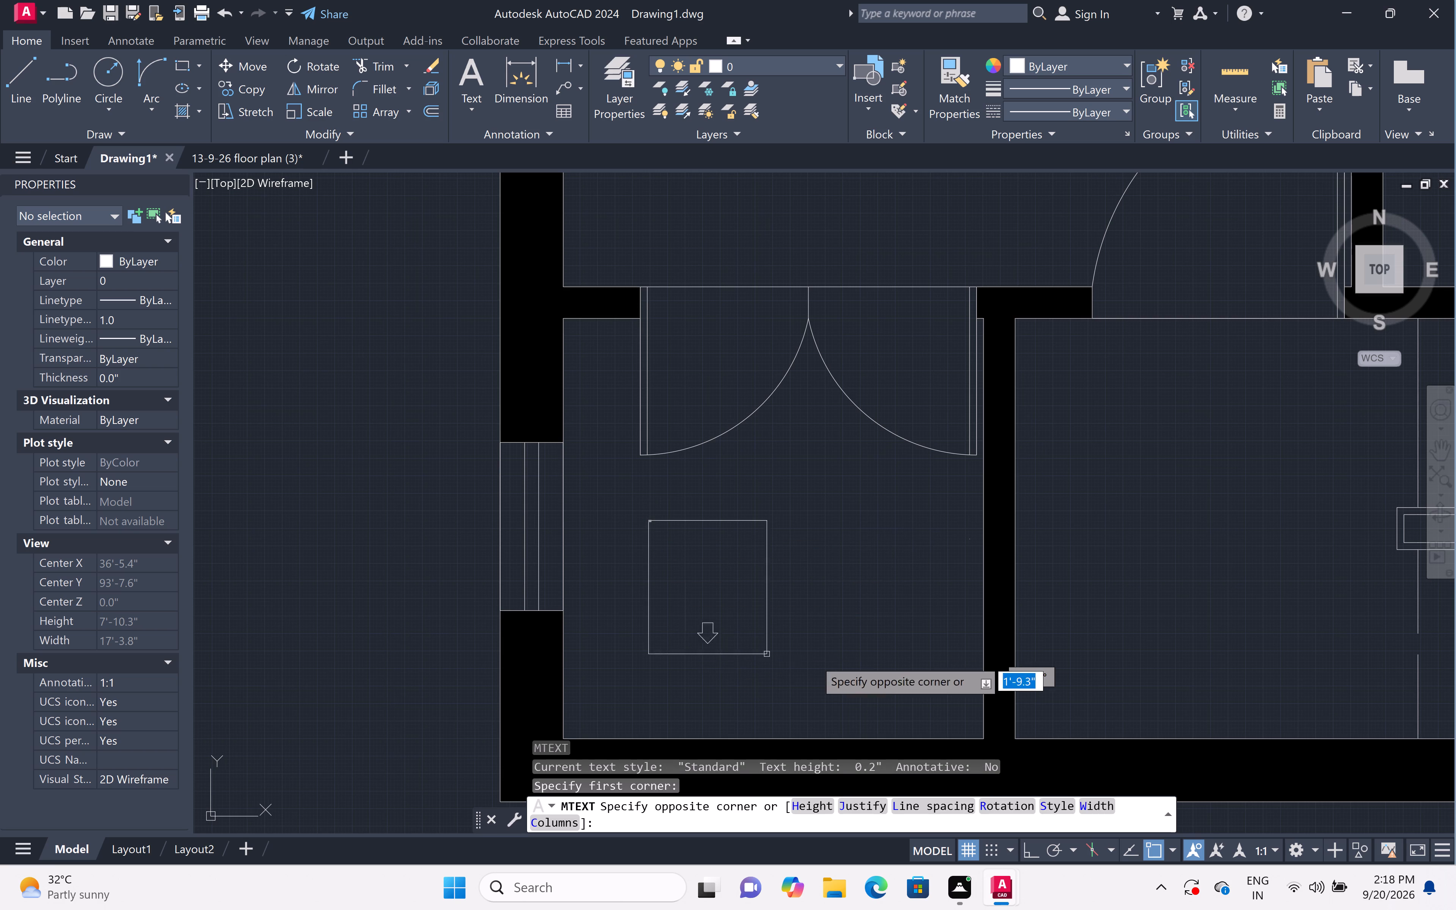
left_click(926, 681)
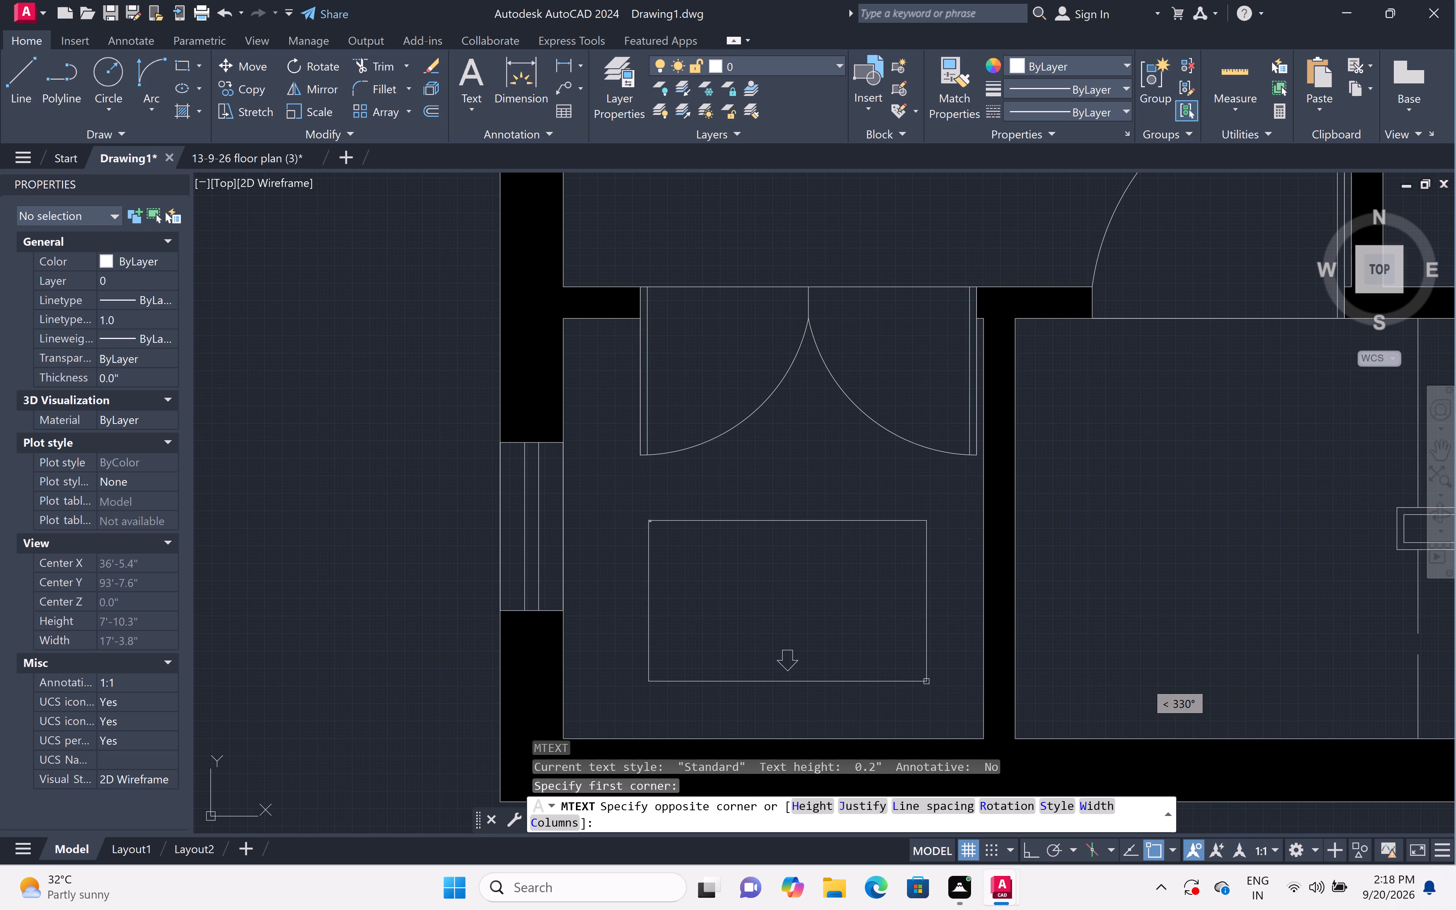
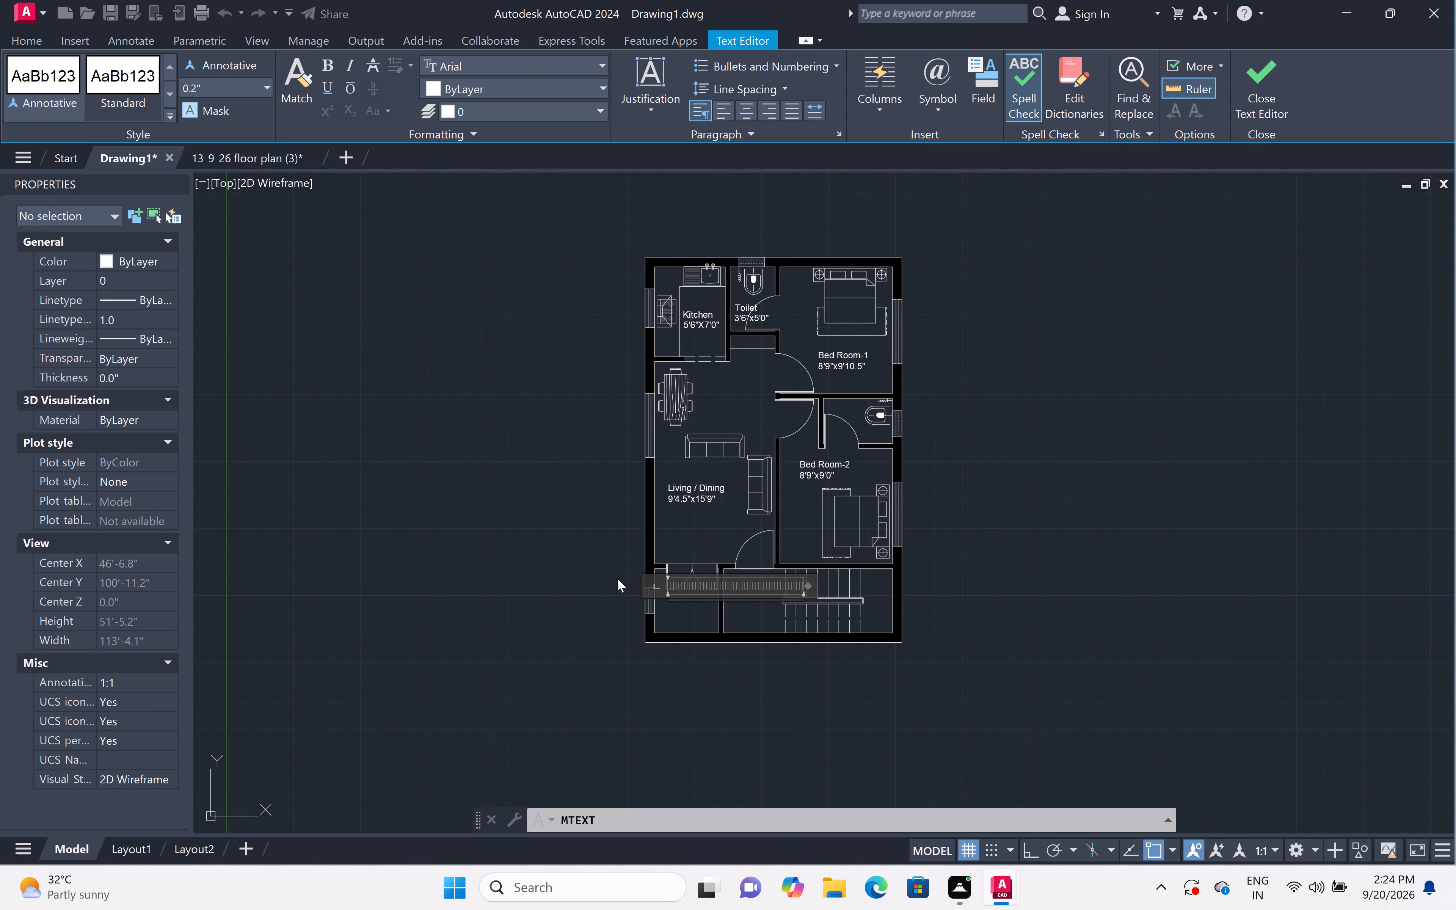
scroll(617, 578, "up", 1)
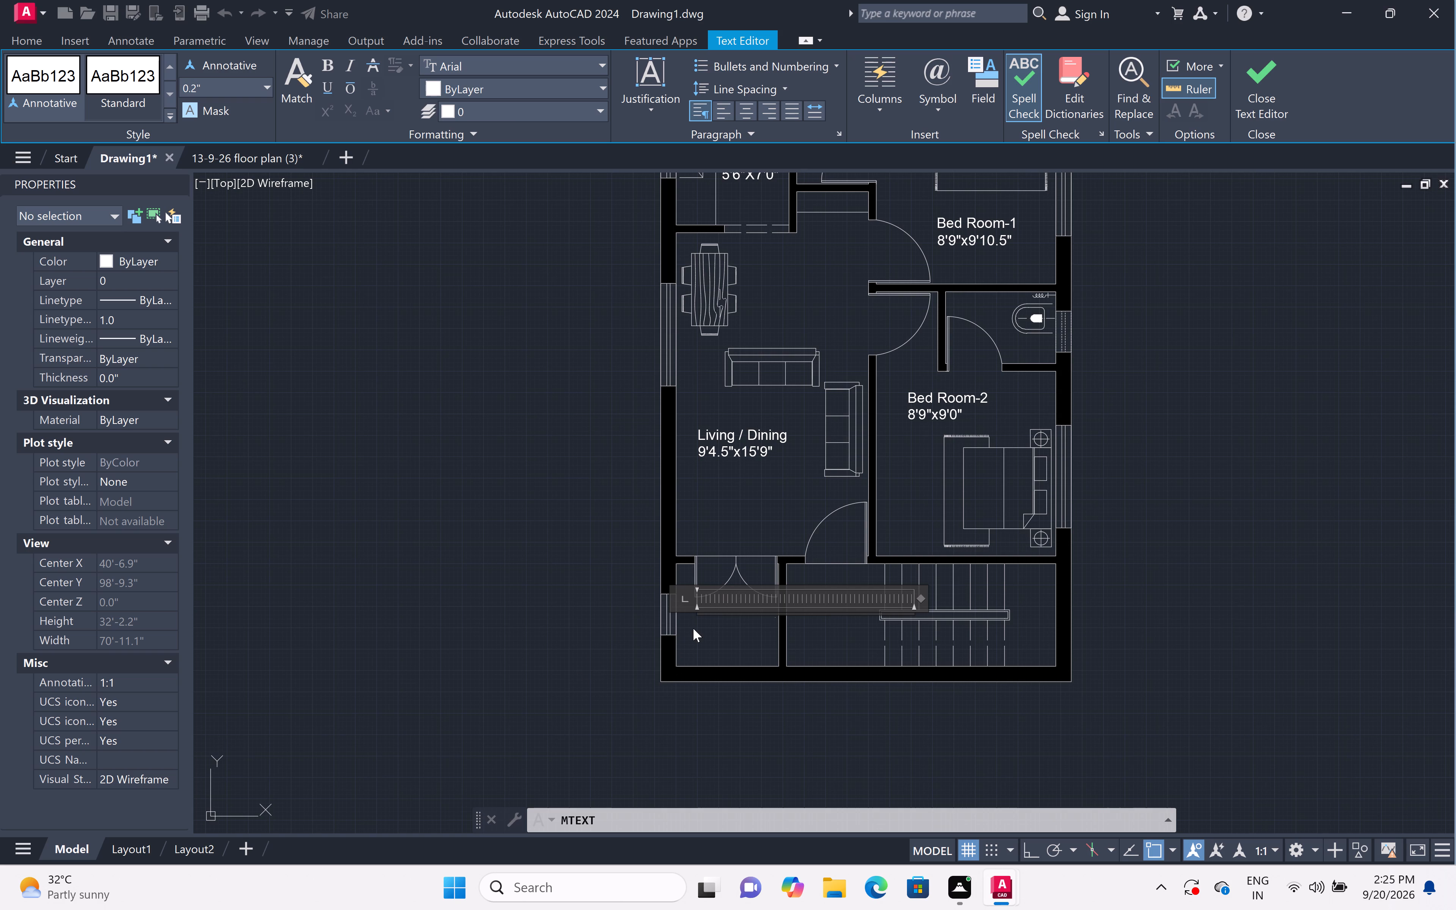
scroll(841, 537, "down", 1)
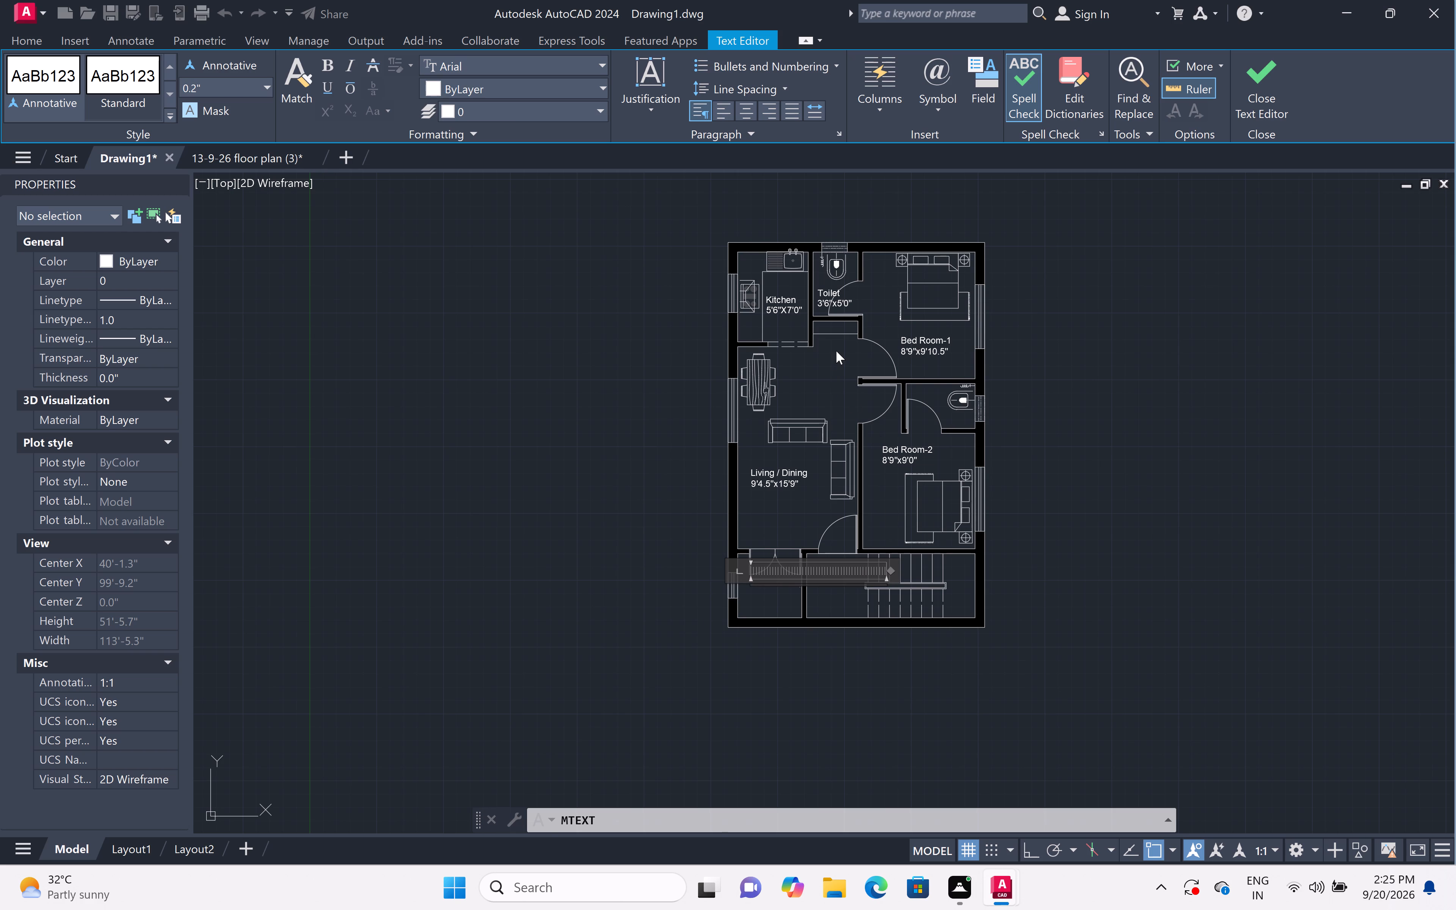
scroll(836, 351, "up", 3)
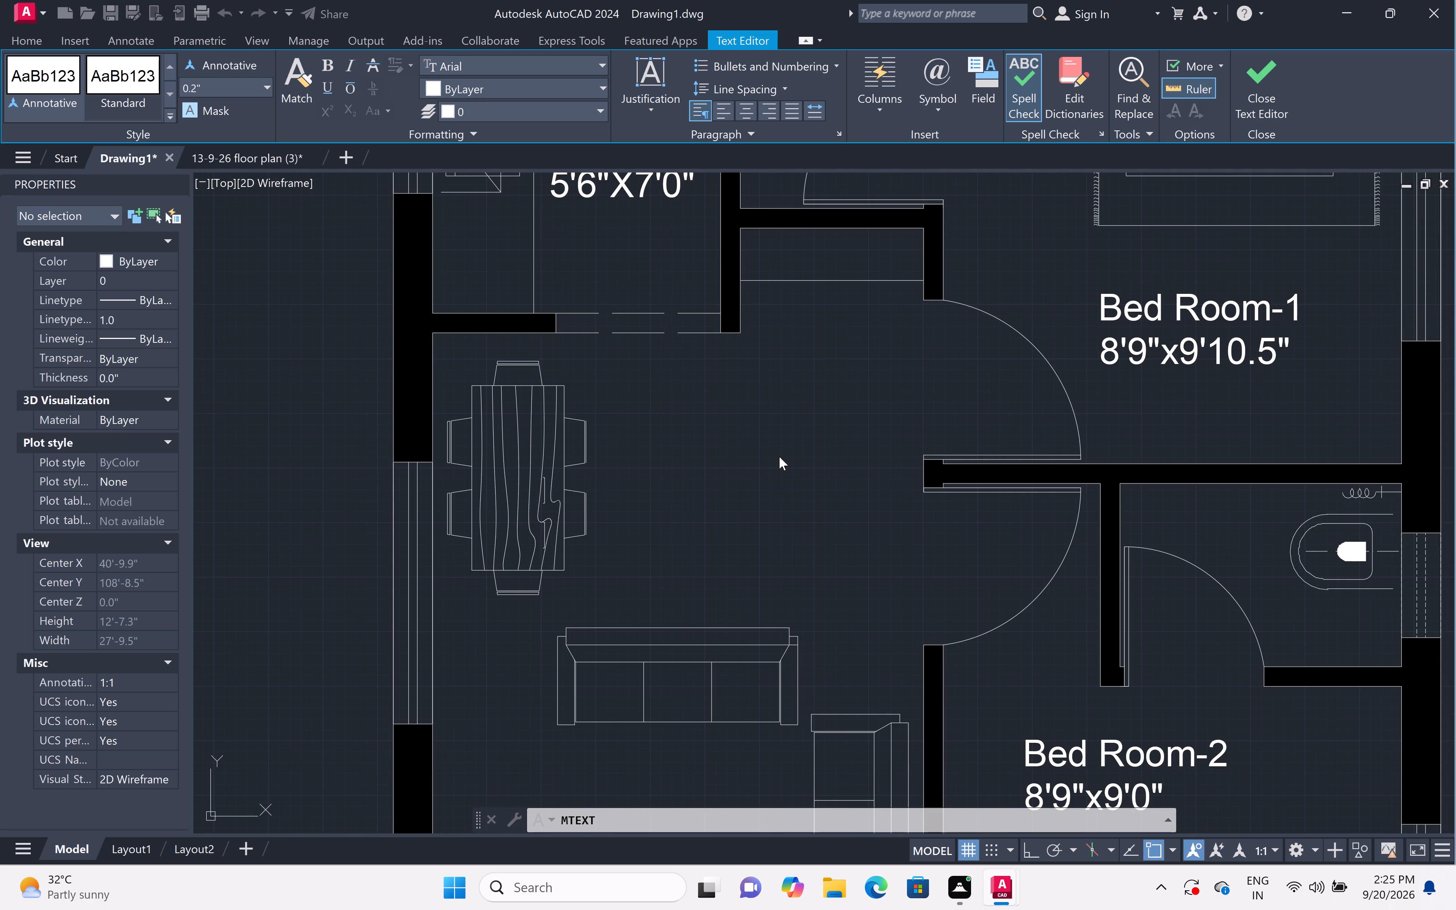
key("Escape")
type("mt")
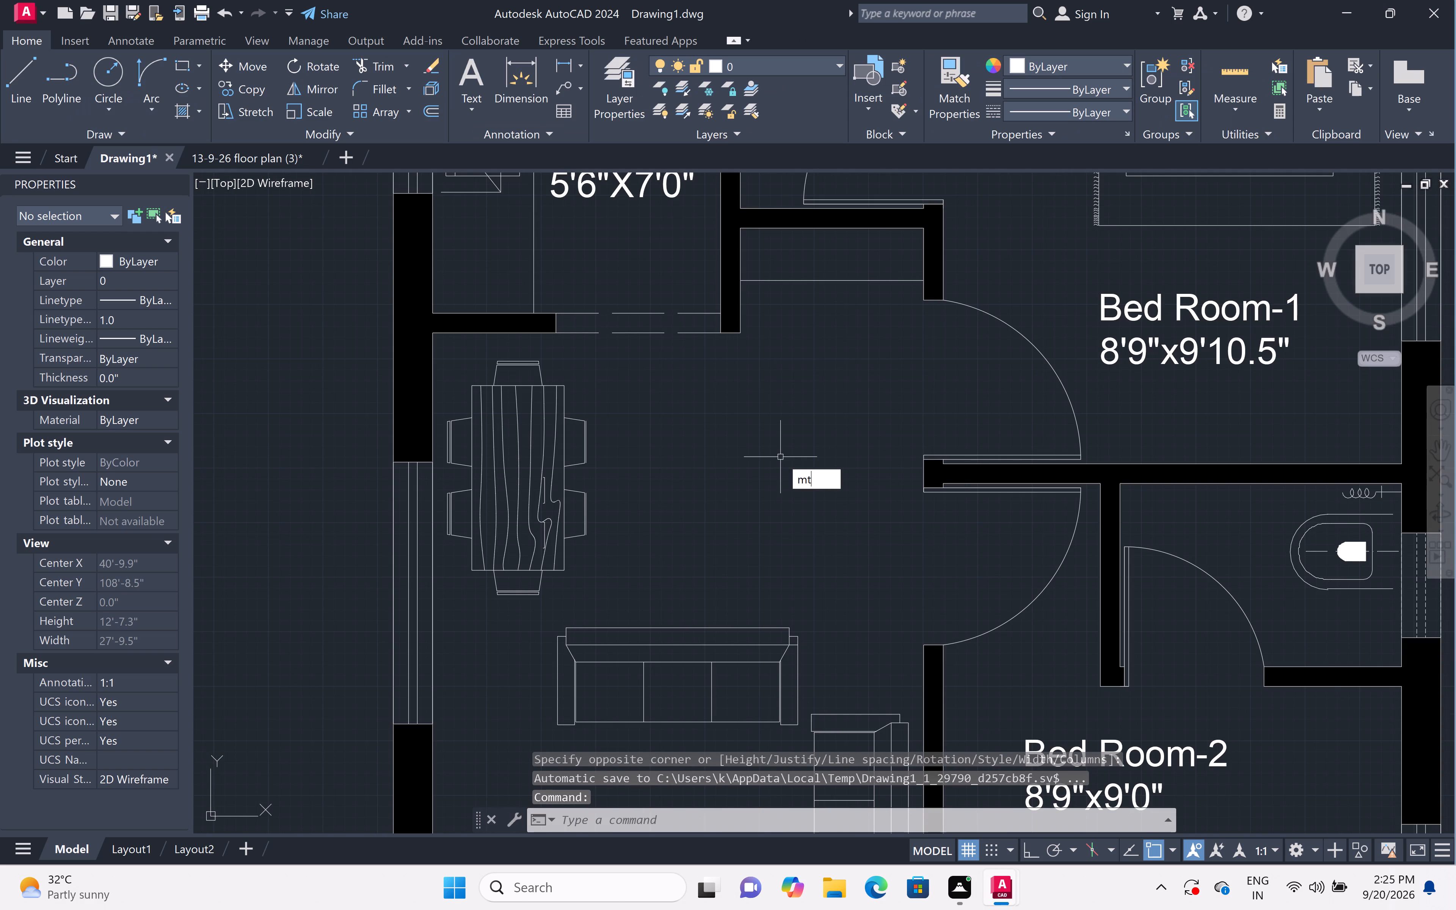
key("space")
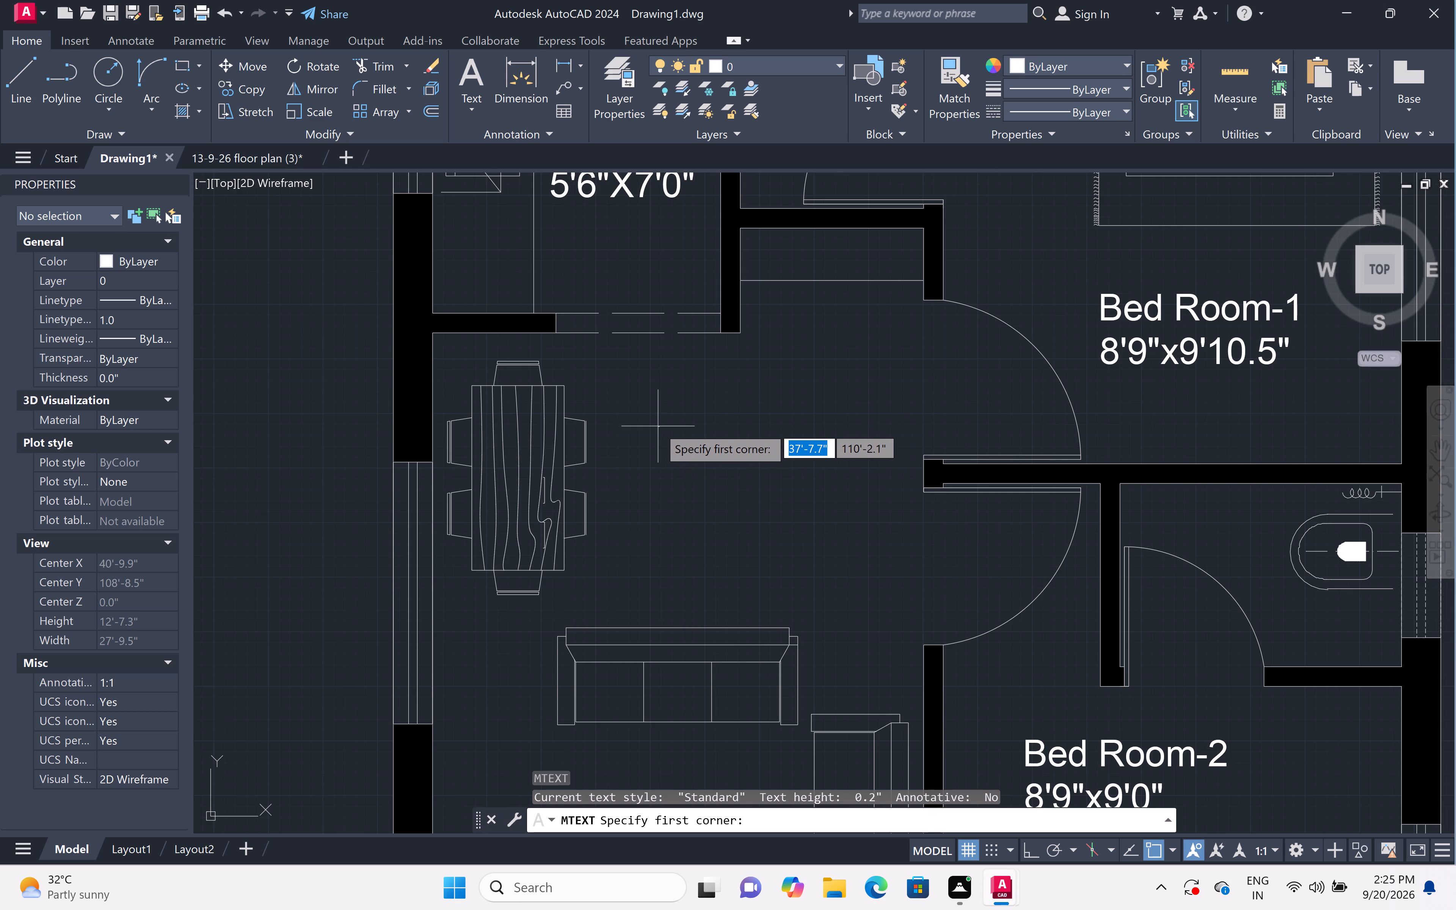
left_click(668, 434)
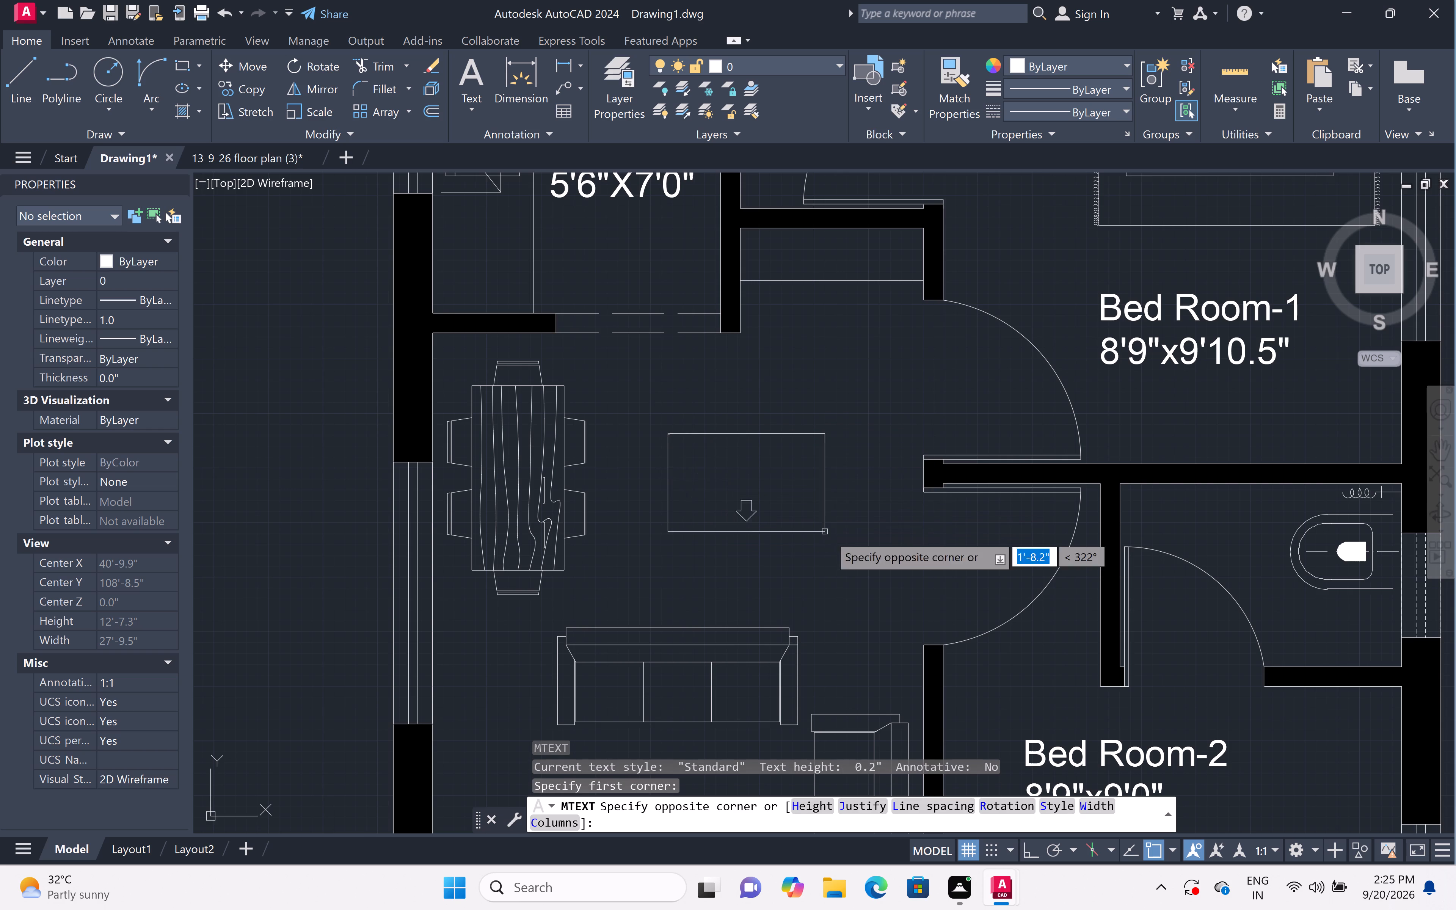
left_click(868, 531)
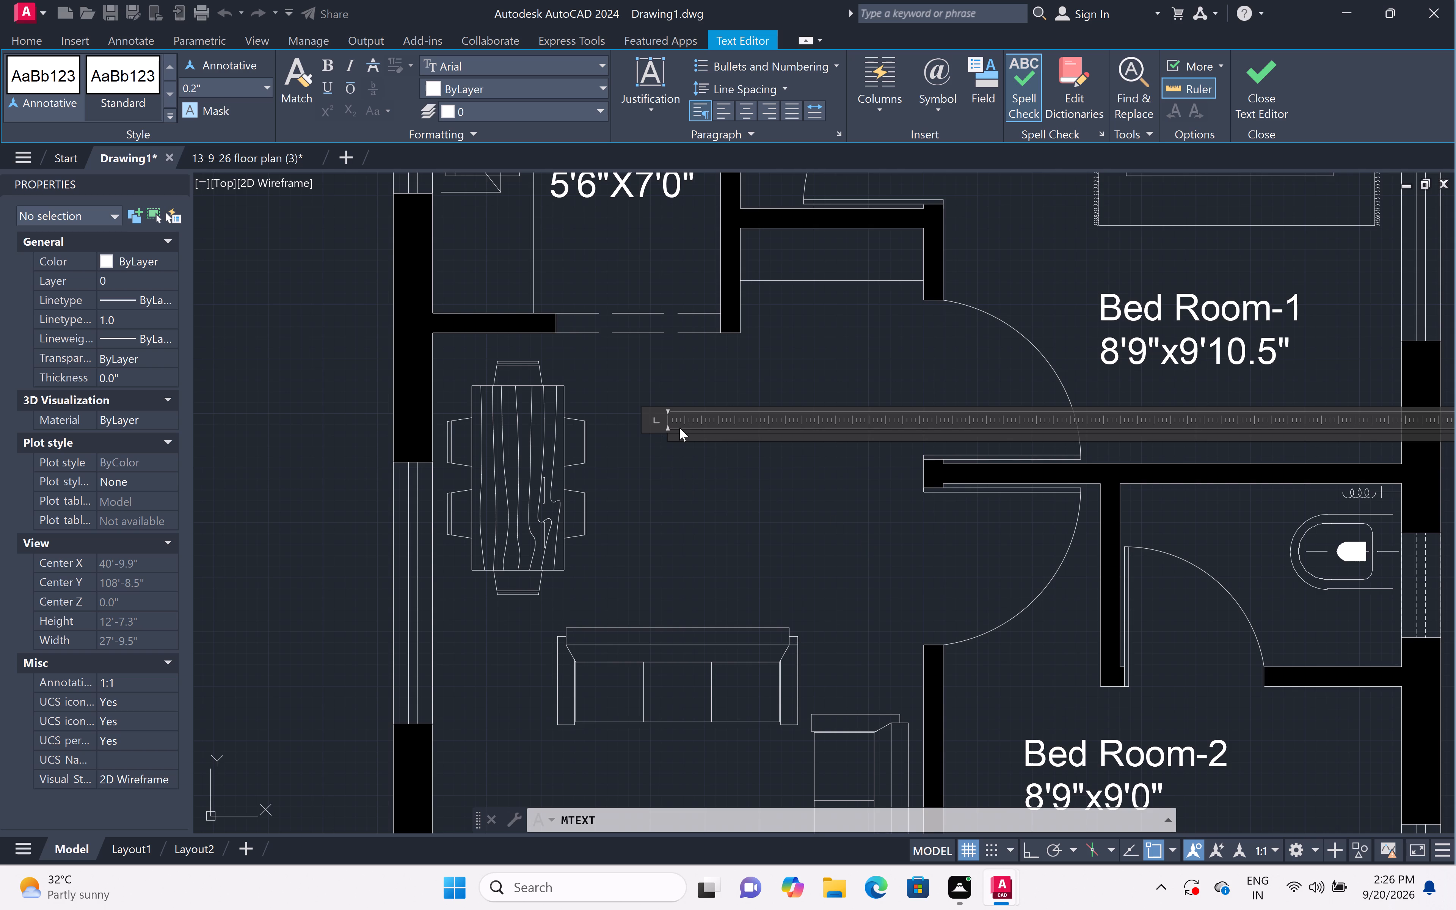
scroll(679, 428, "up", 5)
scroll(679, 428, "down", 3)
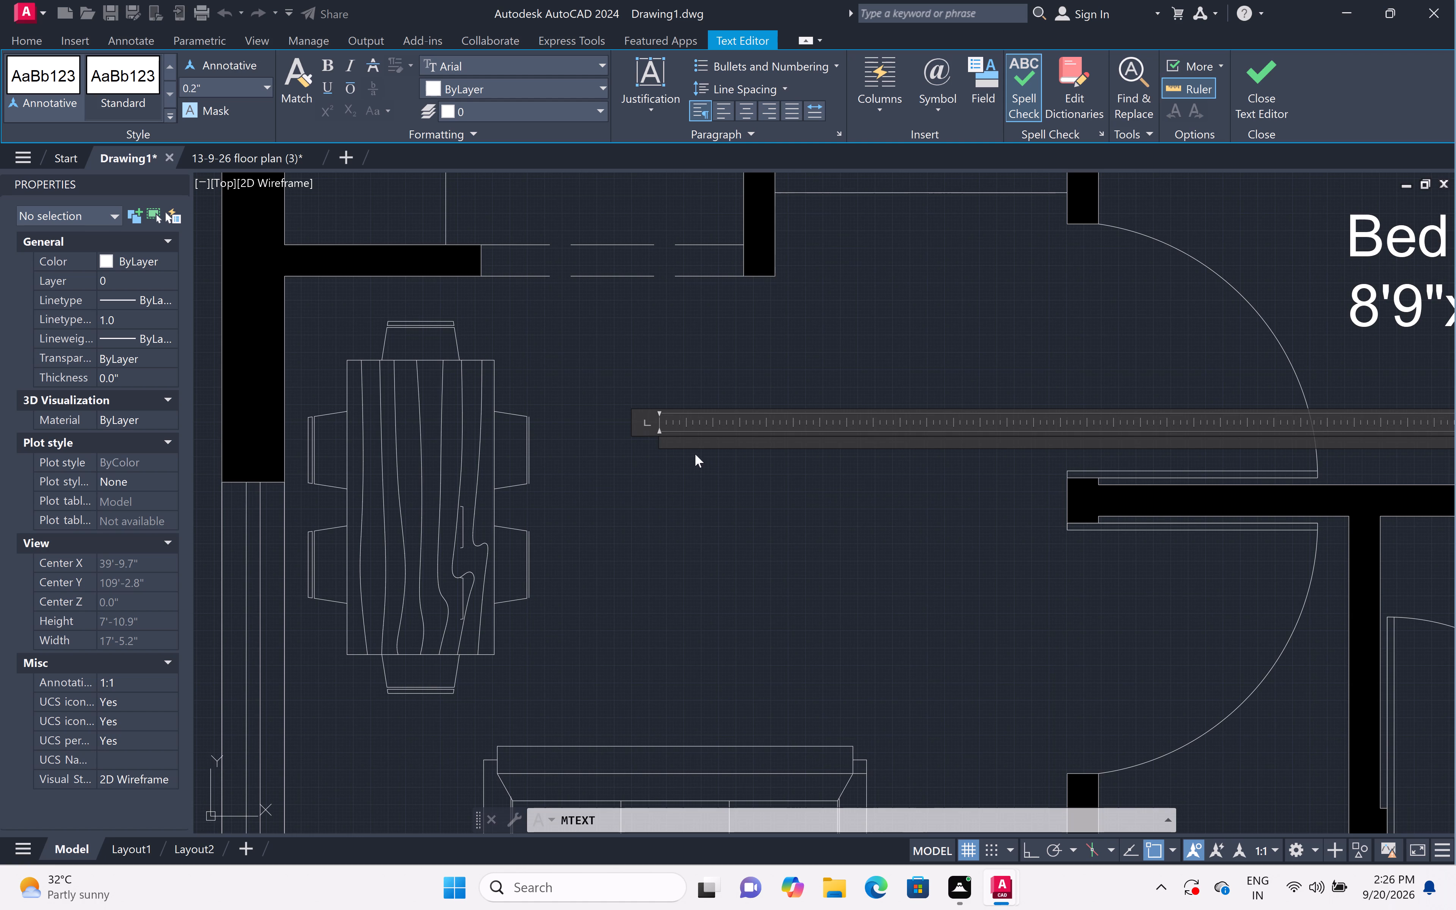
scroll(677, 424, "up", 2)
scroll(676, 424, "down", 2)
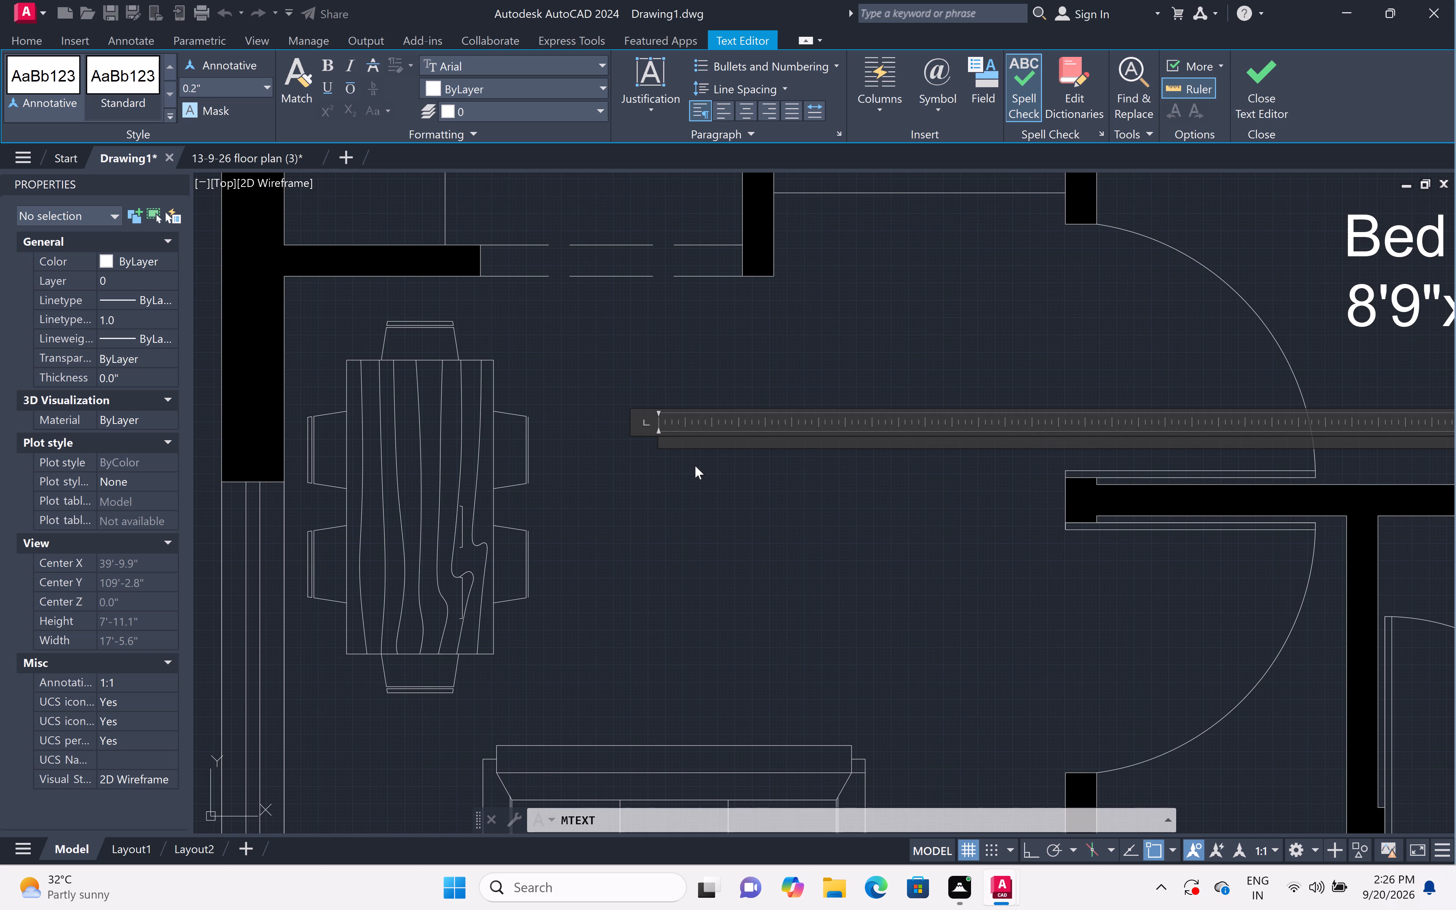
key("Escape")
Create a multiline text box about 3'1.5" wide in the small room below the double door and enter "puja" as its first line.
scroll(695, 469, "down", 1)
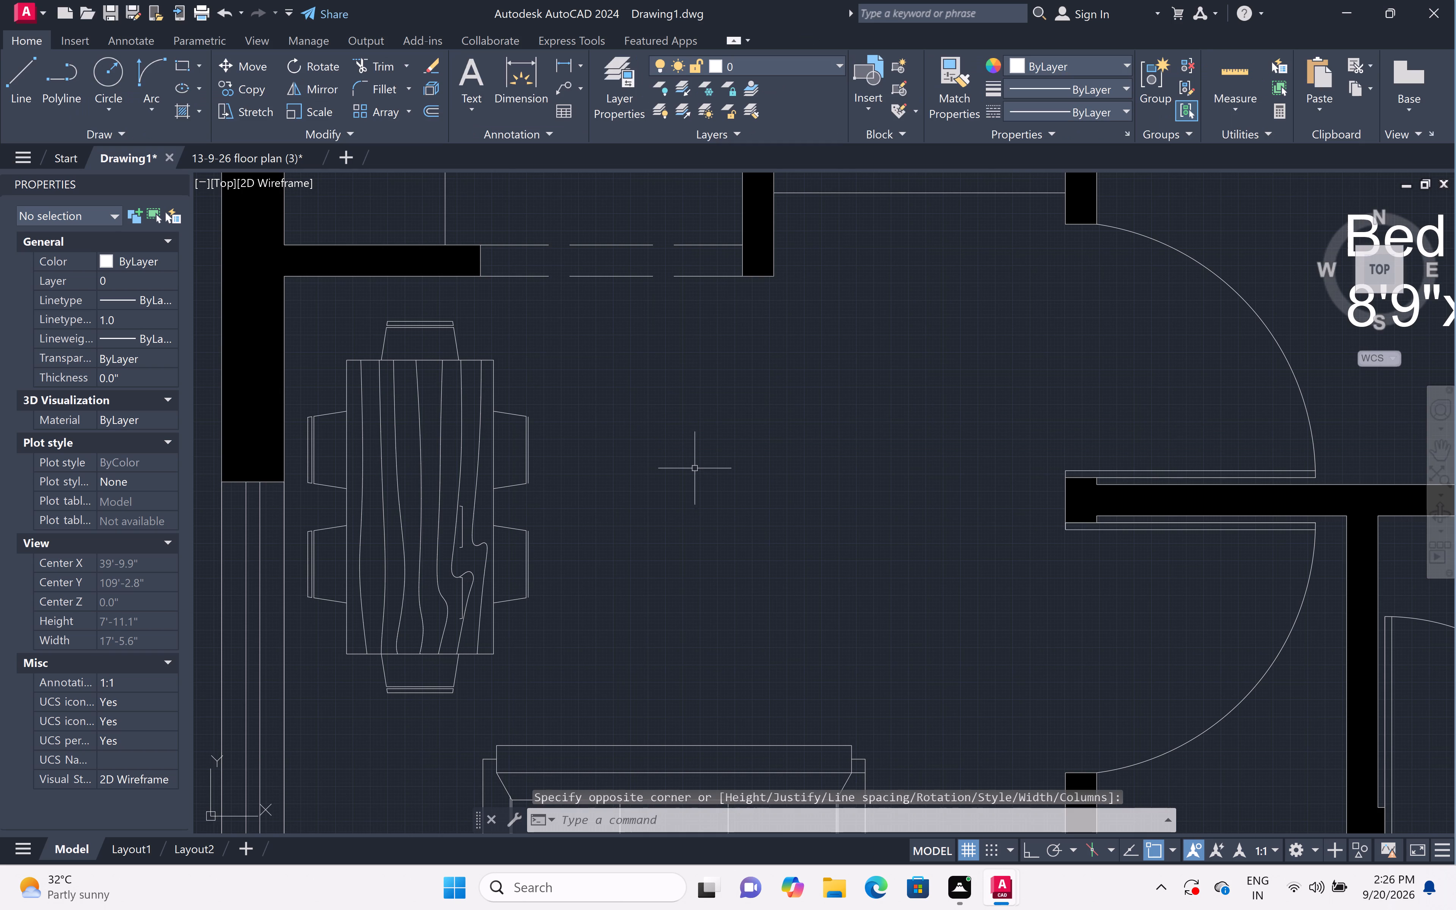
scroll(695, 469, "down", 3)
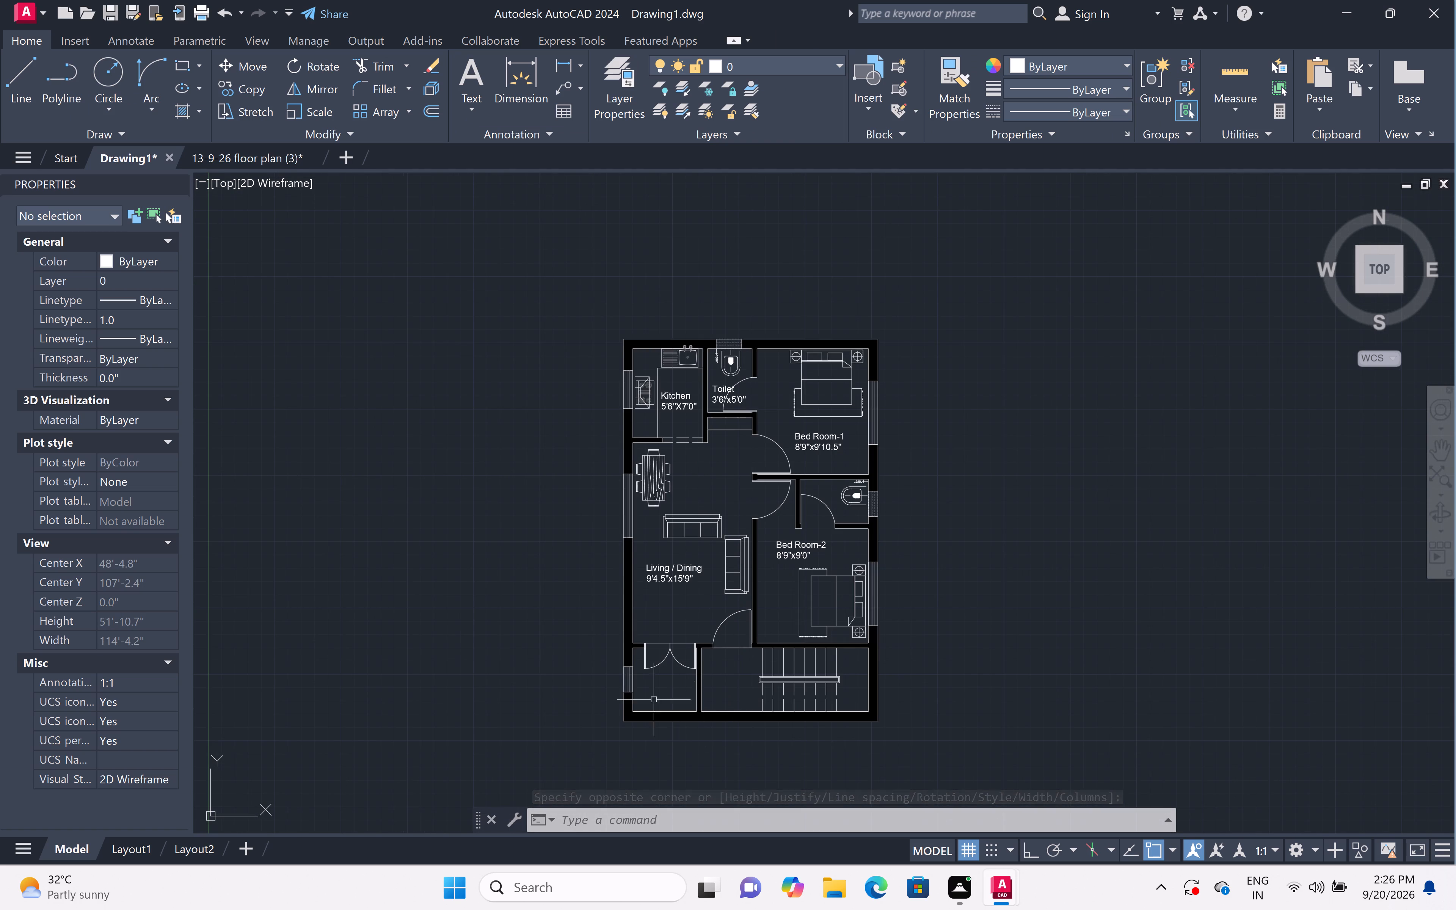
scroll(644, 693, "up", 4)
scroll(650, 682, "down", 2)
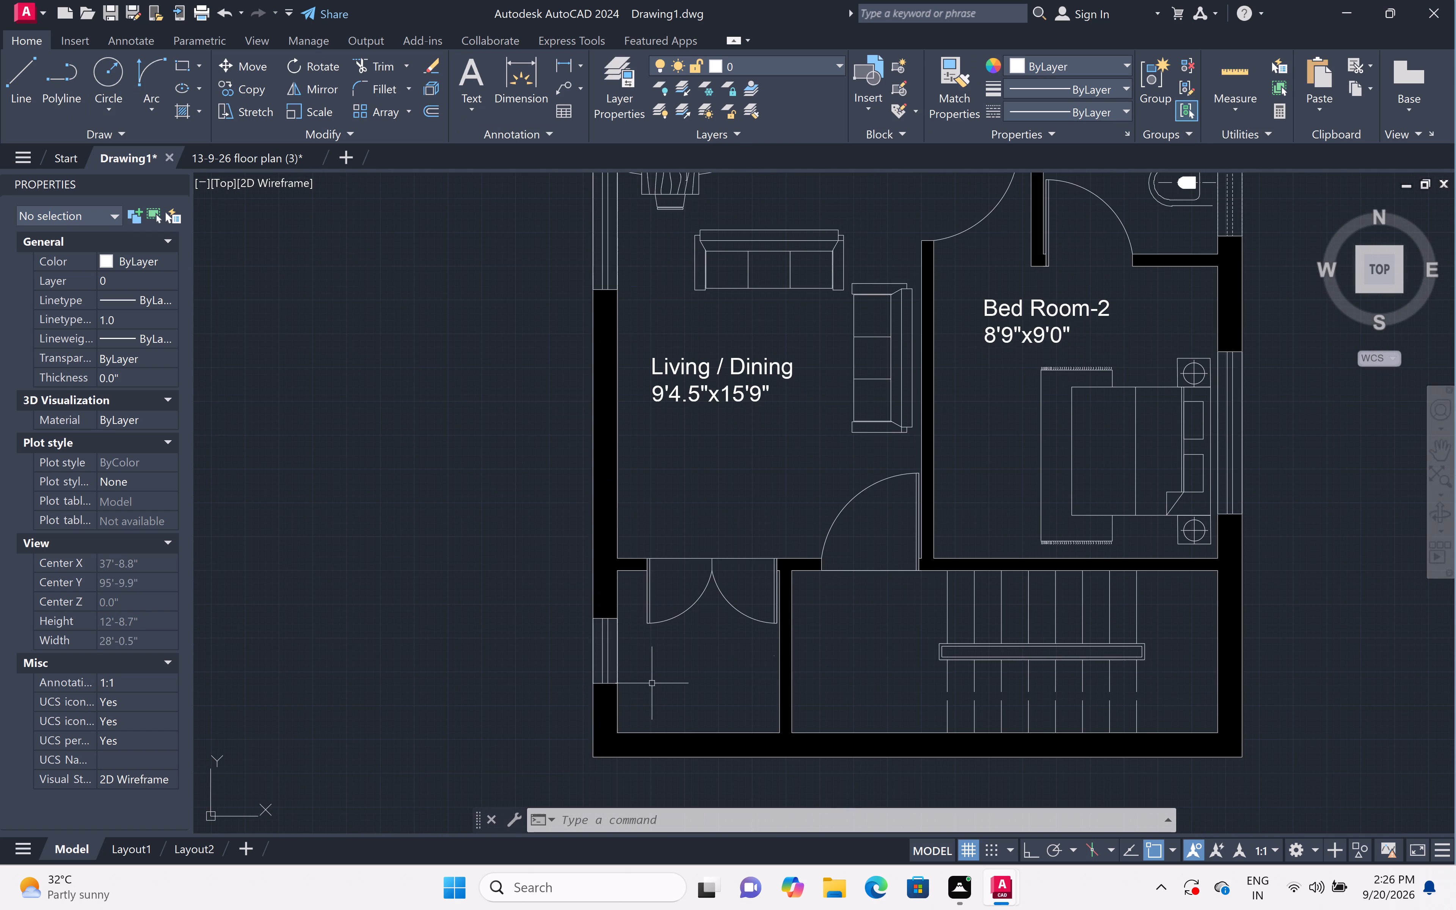
scroll(669, 773, "up", 2)
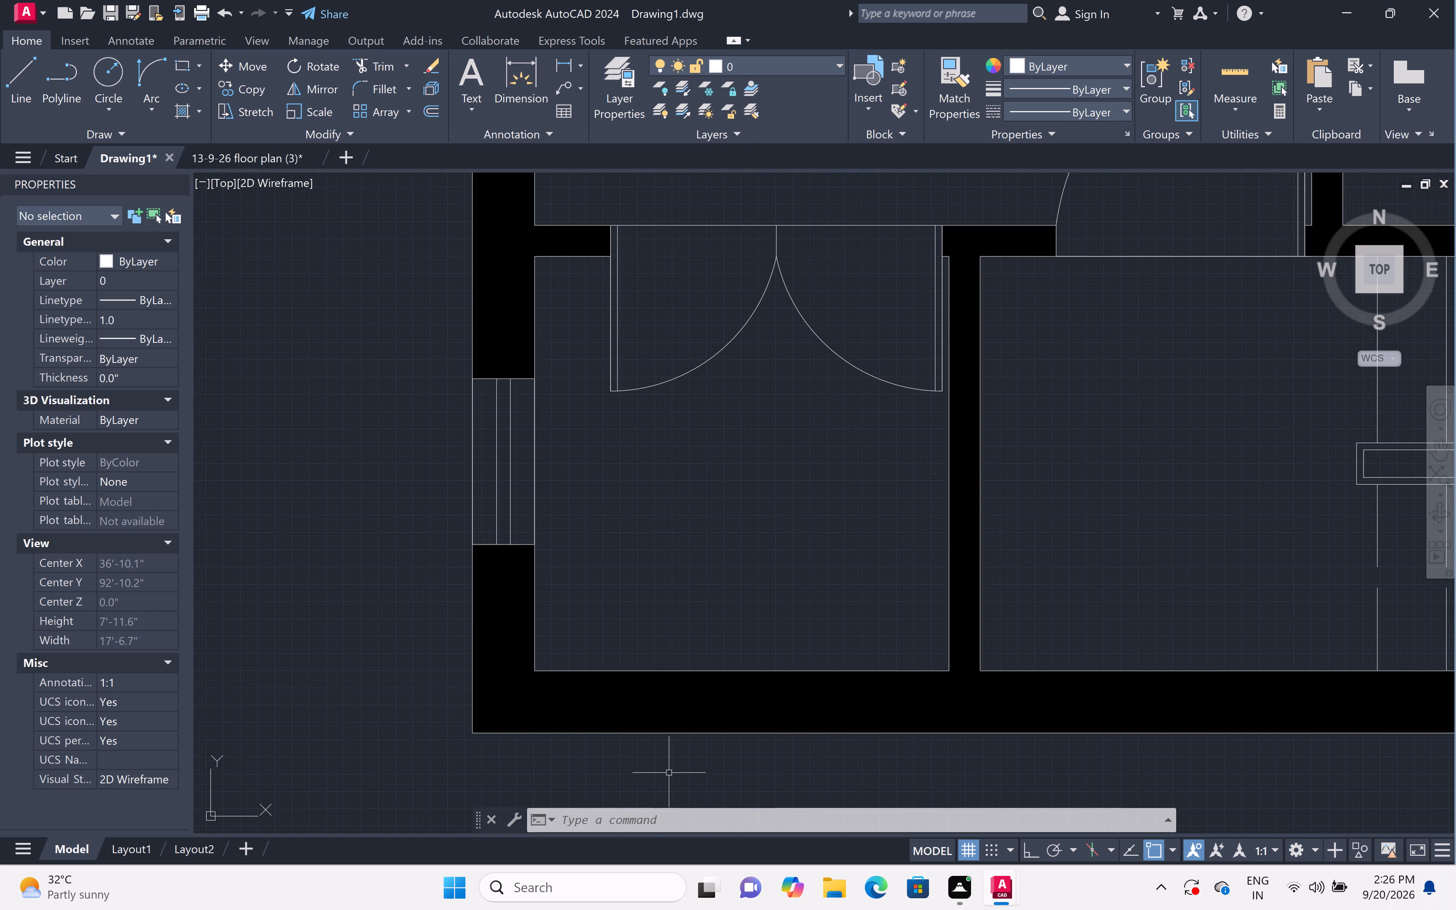
scroll(669, 772, "down", 1)
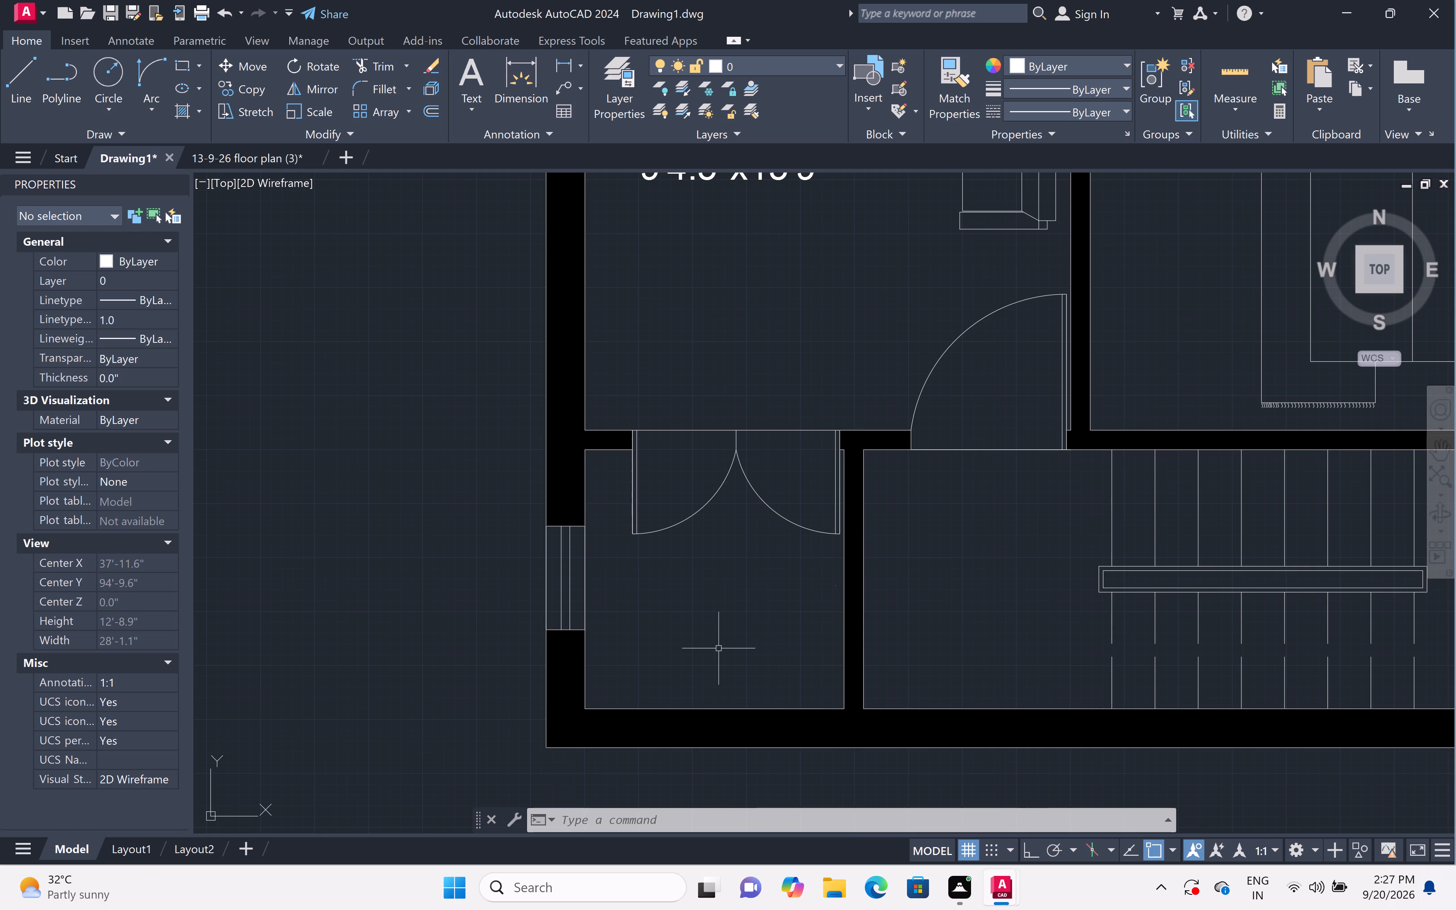
scroll(698, 696, "up", 1)
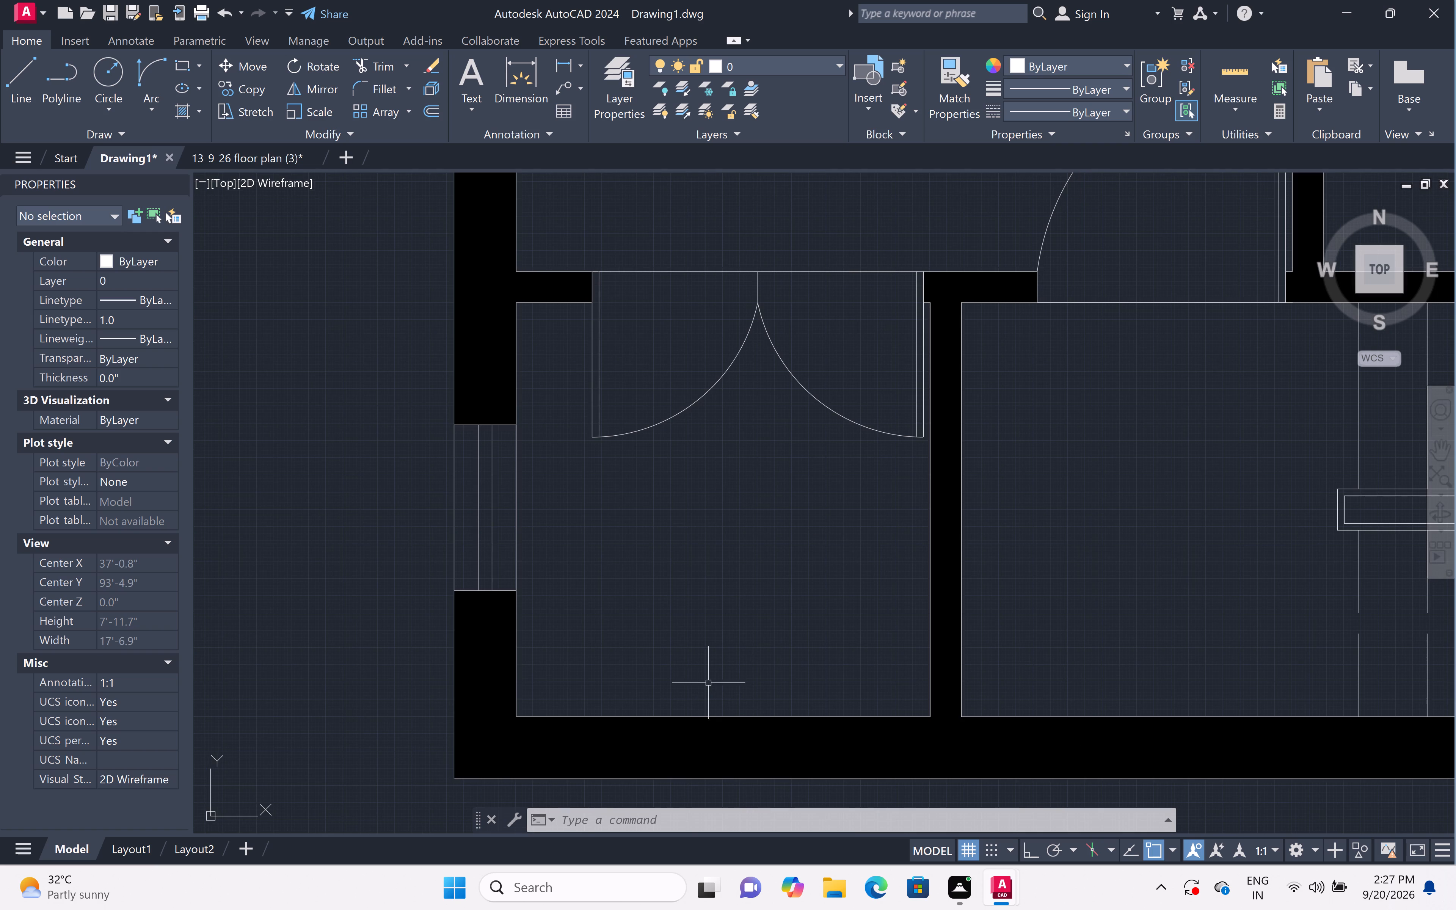
type("mt")
key("space")
left_click(583, 494)
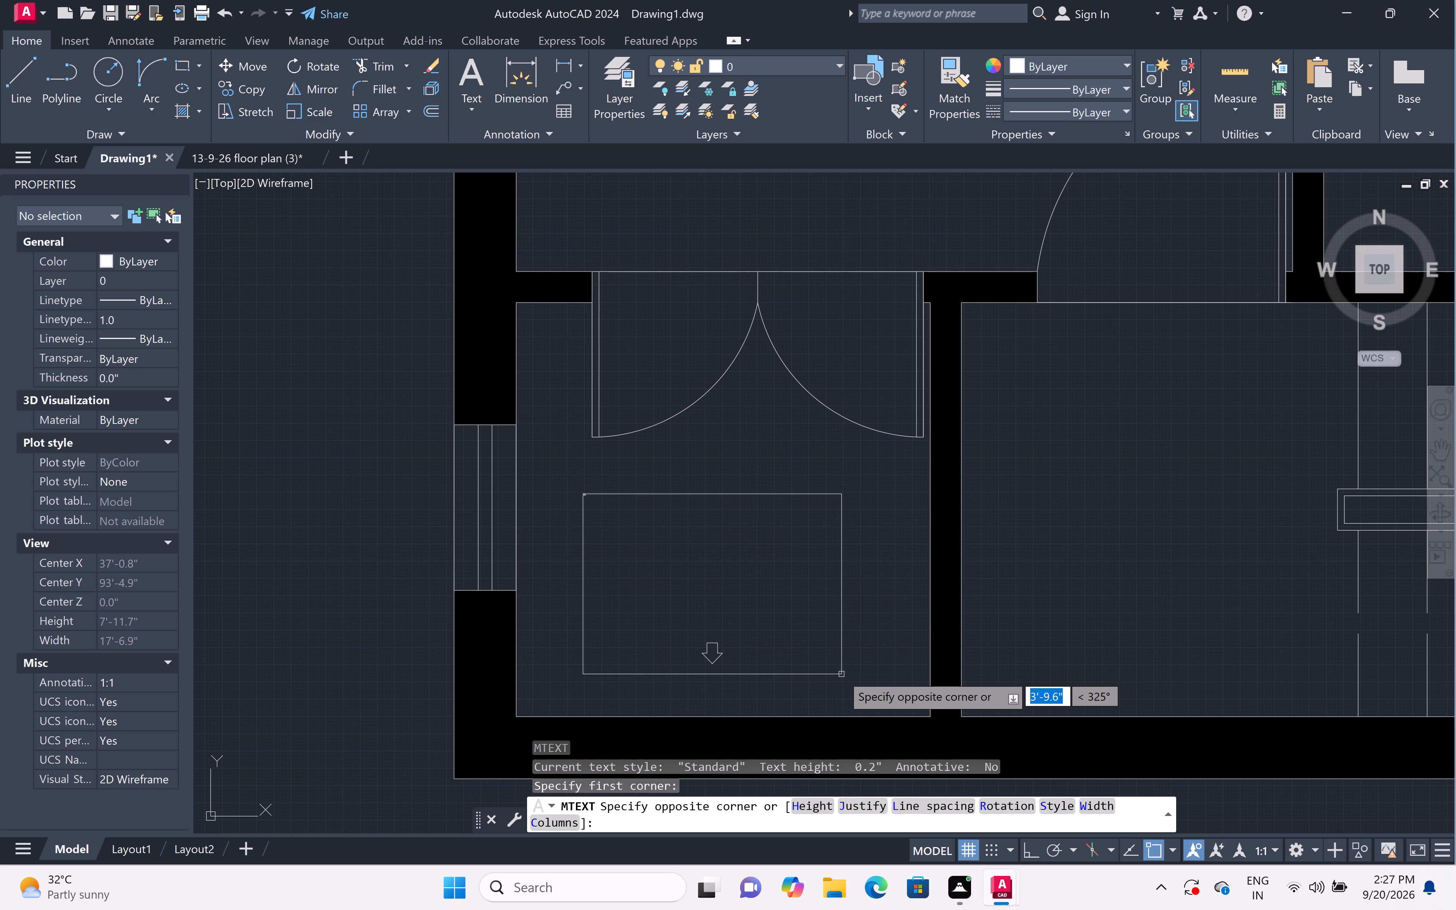
left_click(841, 674)
type("puja")
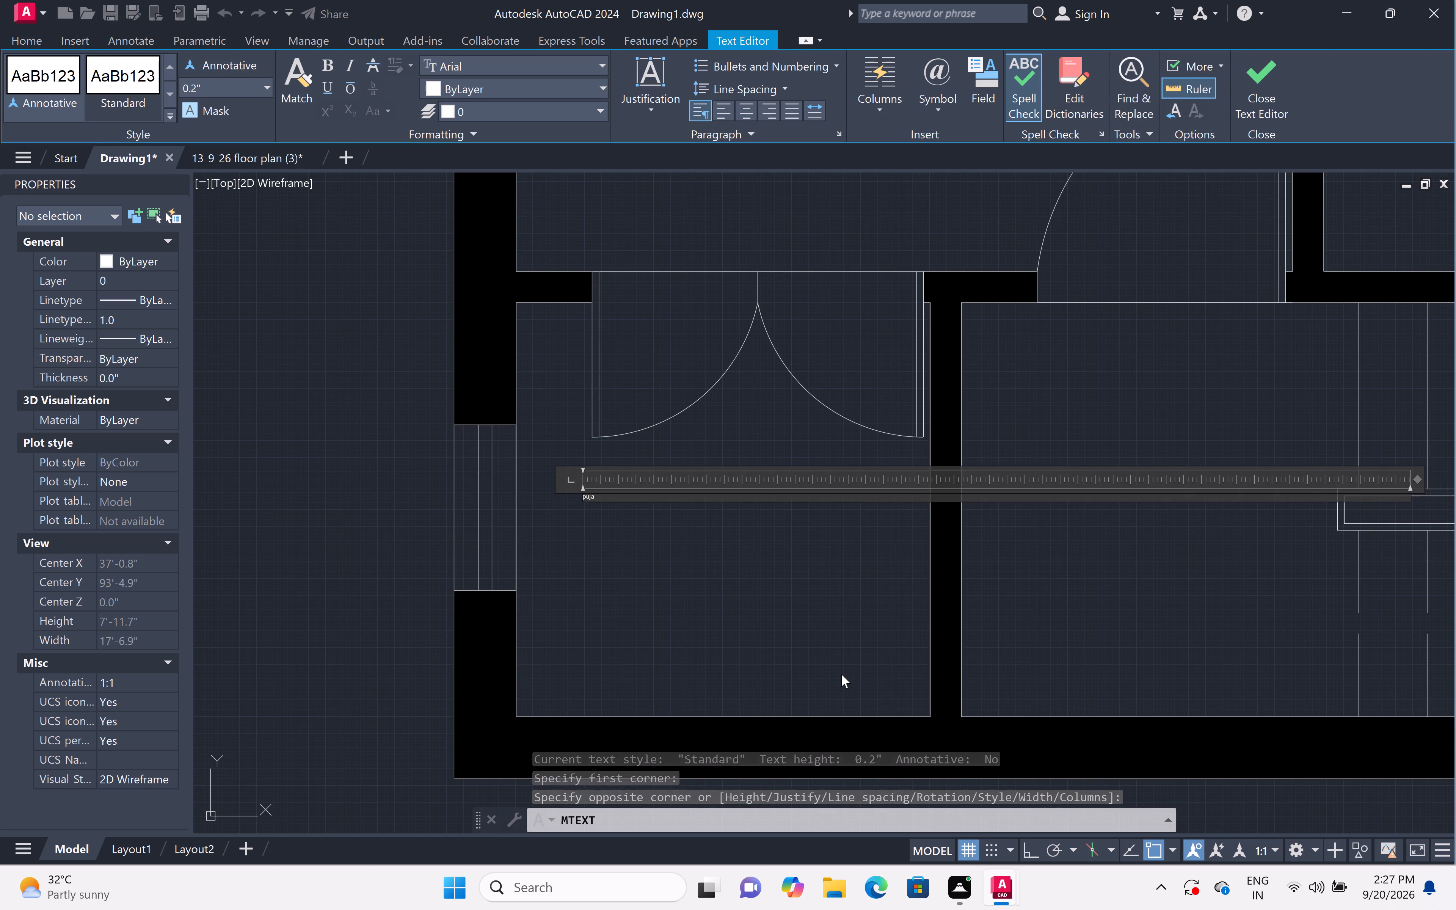
Start a second line in the puja label with the dimension text 5'0.
key("Return")
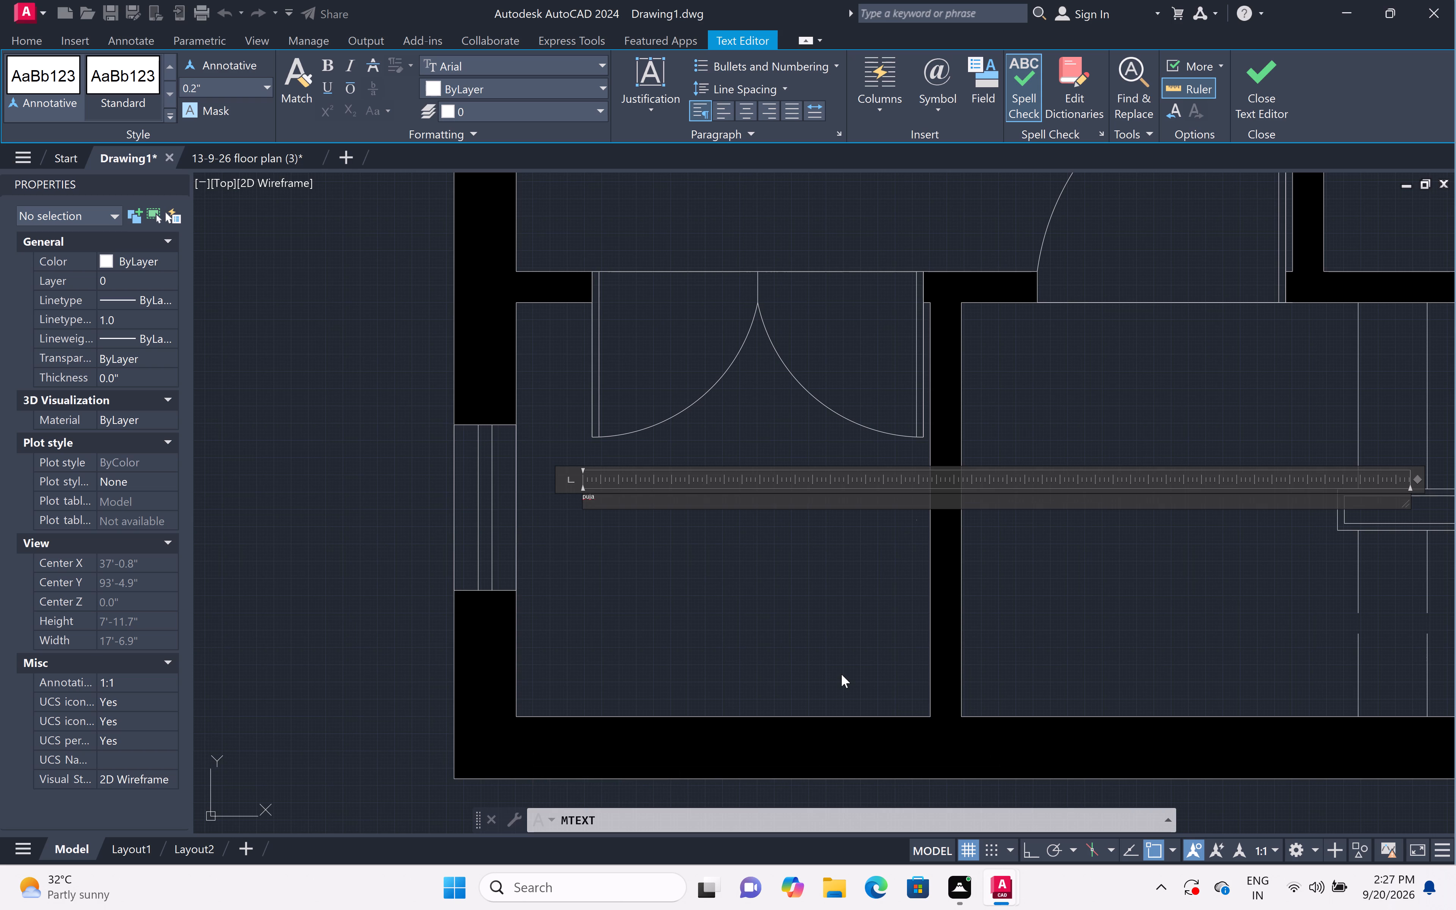
key("5")
key("0")
key("BackSpace")
type("'0")
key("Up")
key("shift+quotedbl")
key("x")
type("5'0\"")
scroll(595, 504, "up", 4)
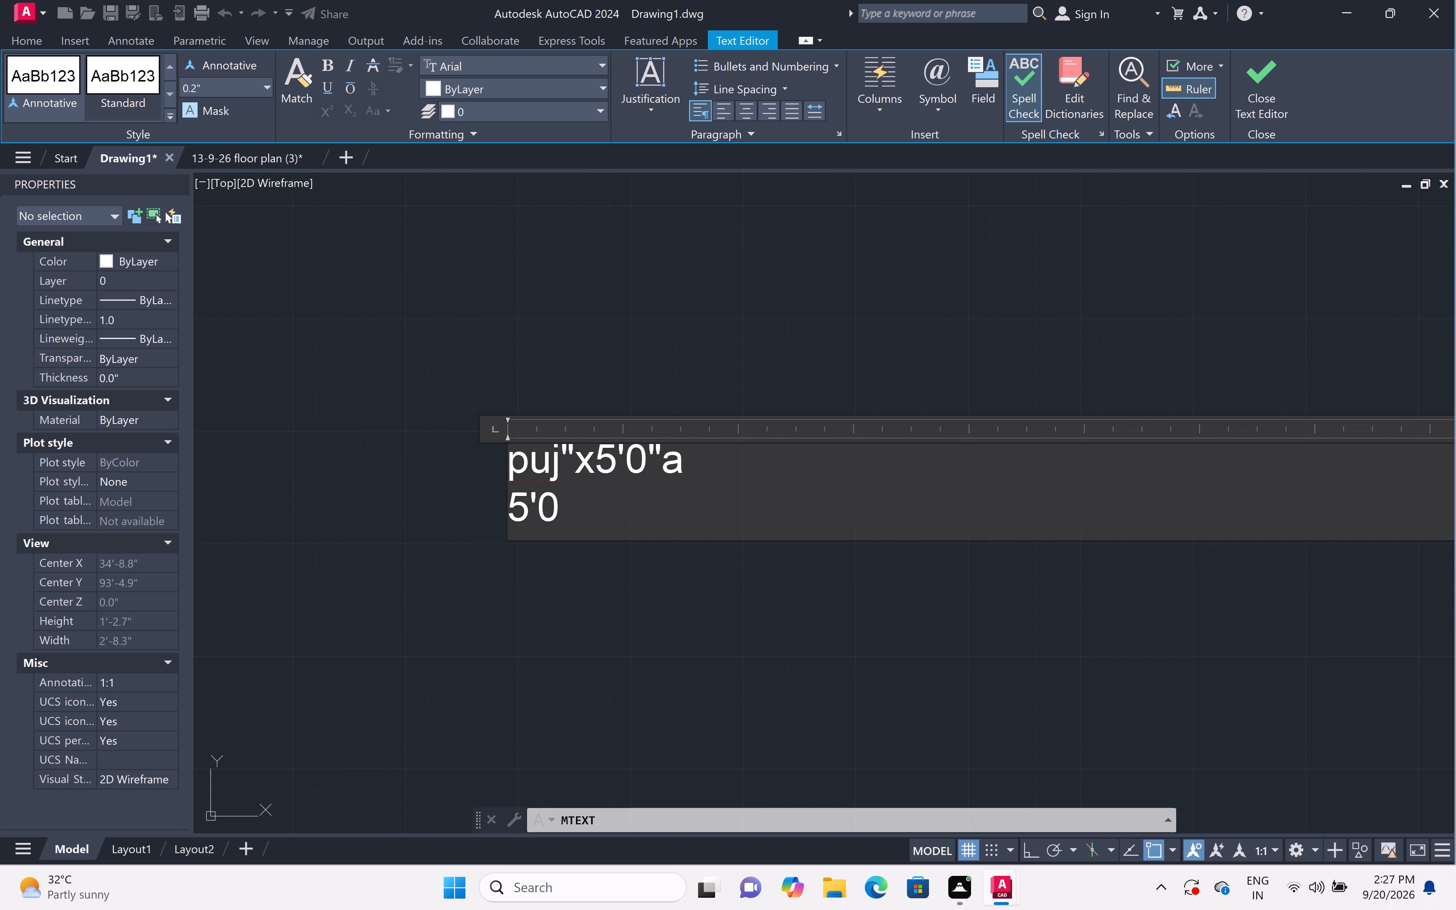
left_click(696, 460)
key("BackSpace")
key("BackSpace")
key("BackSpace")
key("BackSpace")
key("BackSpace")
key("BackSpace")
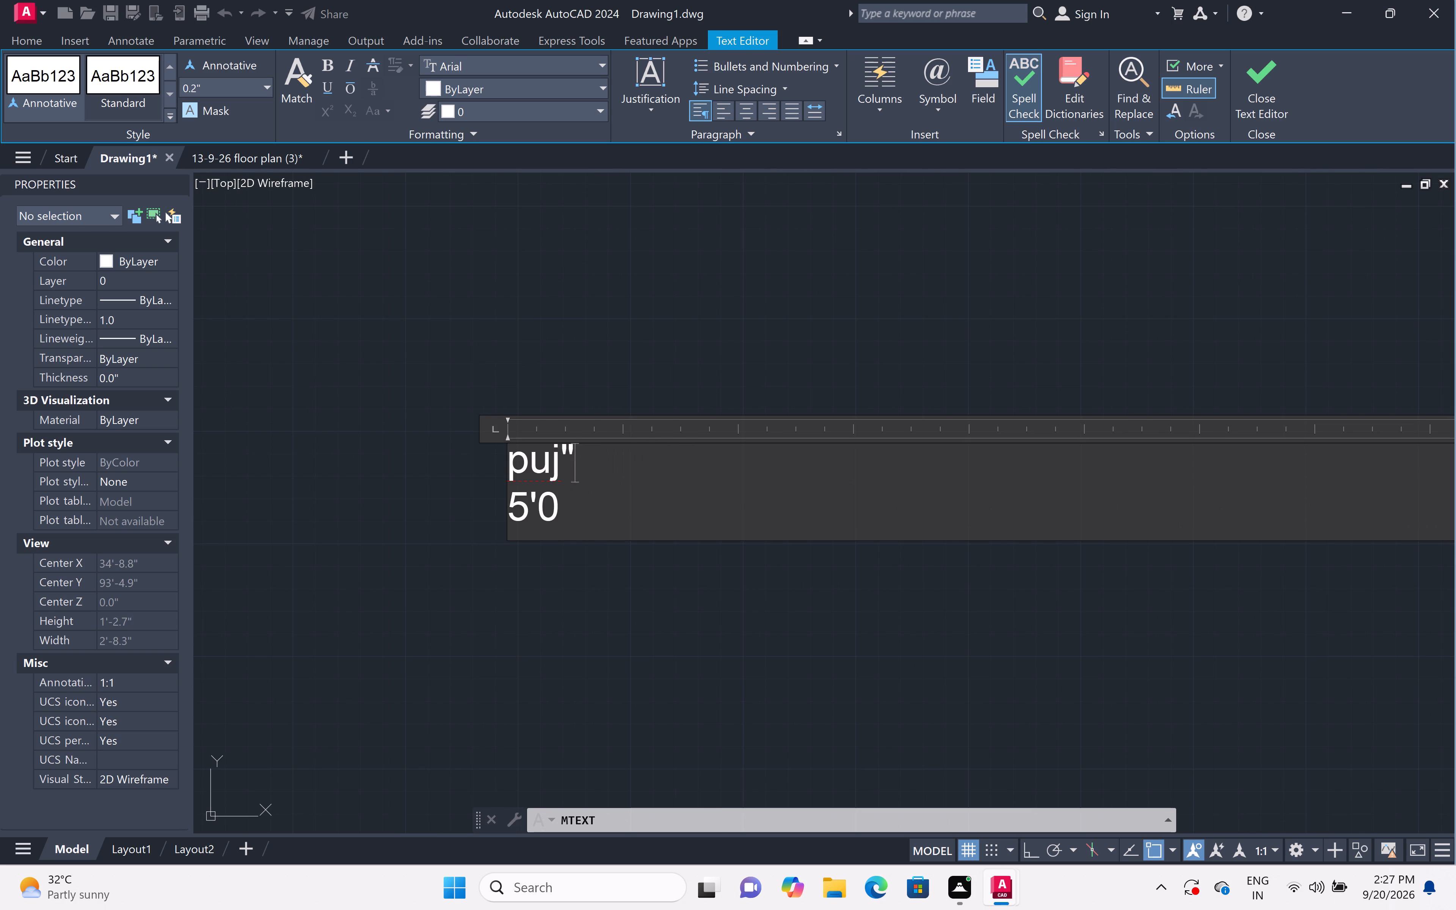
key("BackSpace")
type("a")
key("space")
Complete the second line of the puja label as 5'0"x5'0" and finish the text.
left_click(564, 511)
key("shift+quotedbl")
key("x")
key("5")
type("'0")
key("shift+quotedbl")
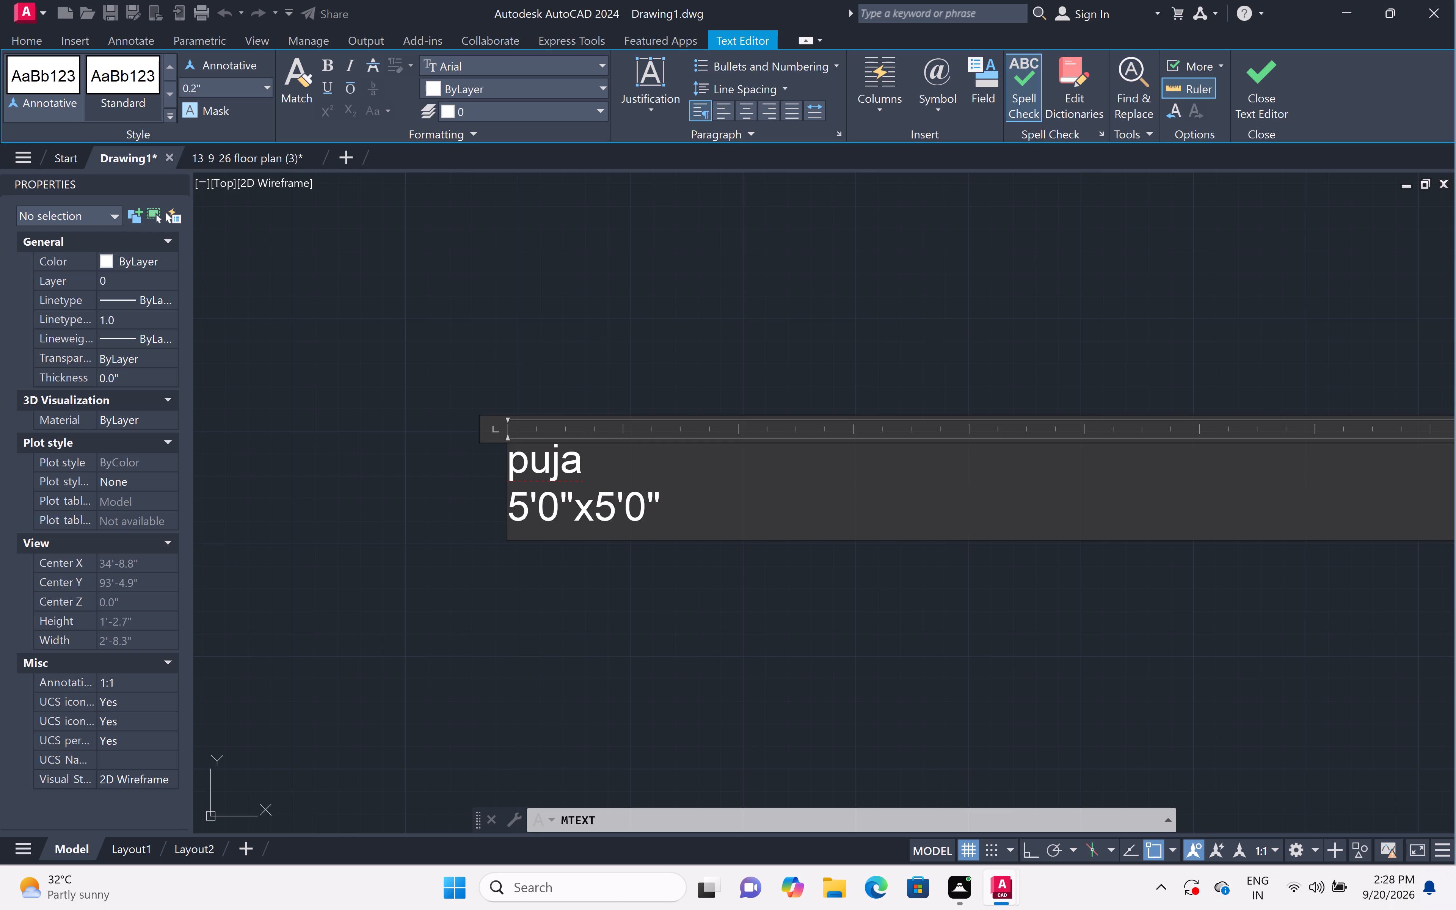
left_click(523, 584)
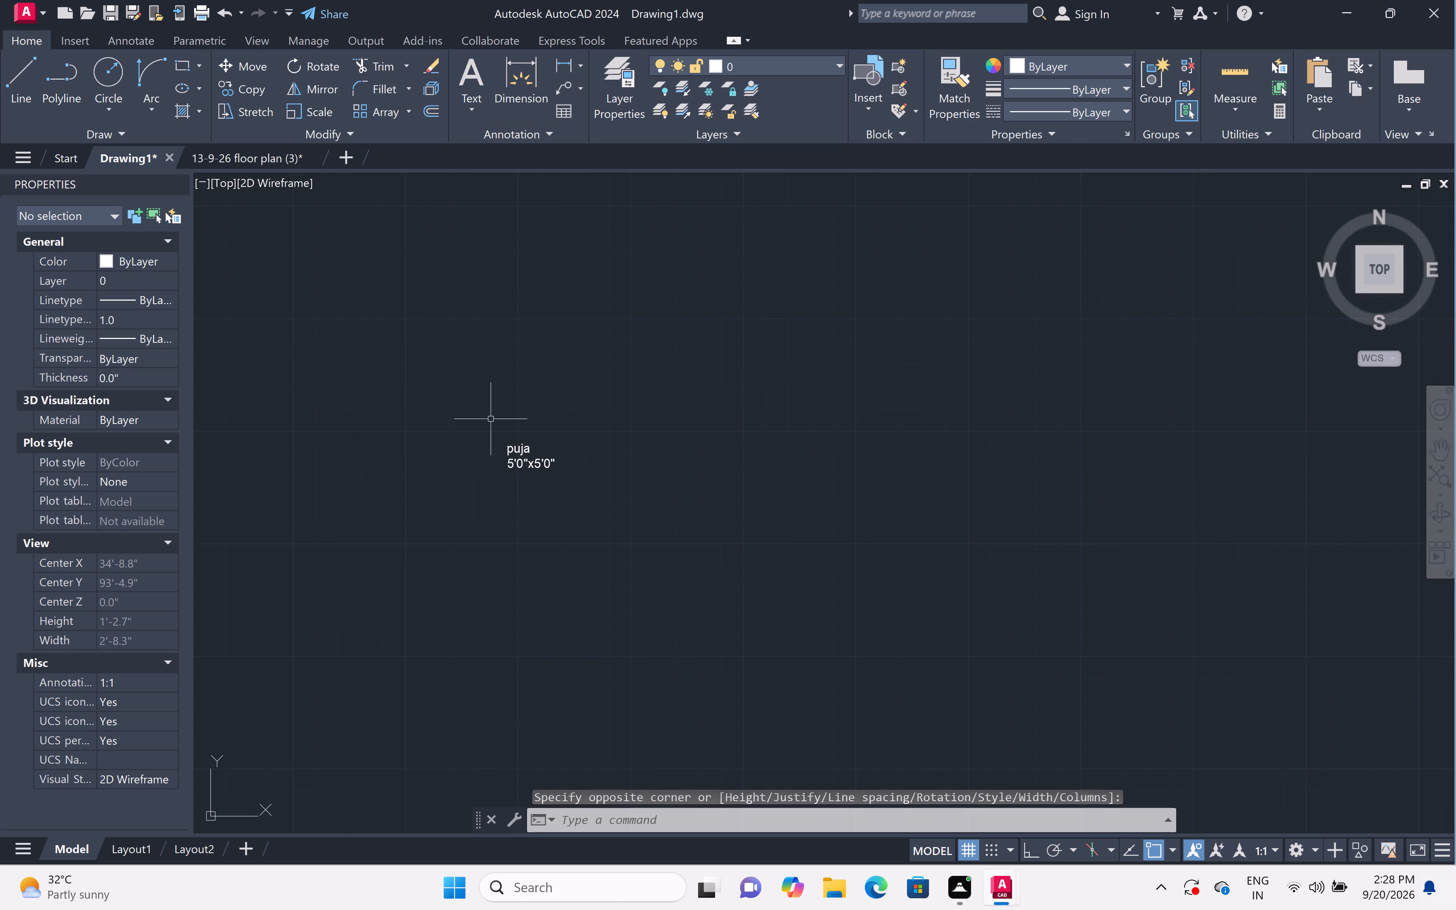
Set the text height of the puja label to 6".
left_click(472, 416)
double_click(675, 549)
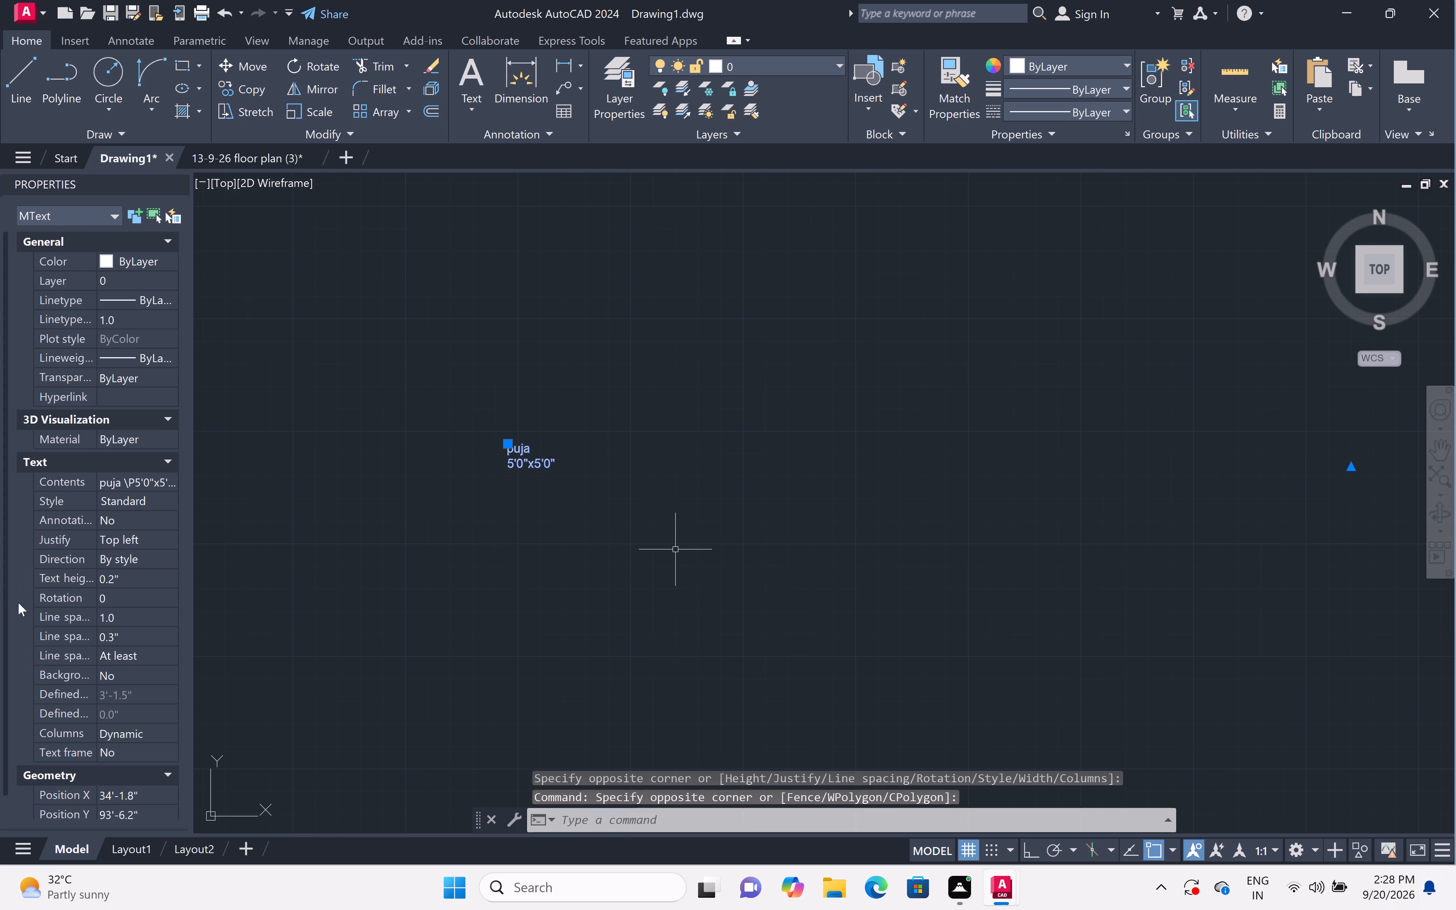
left_click(140, 579)
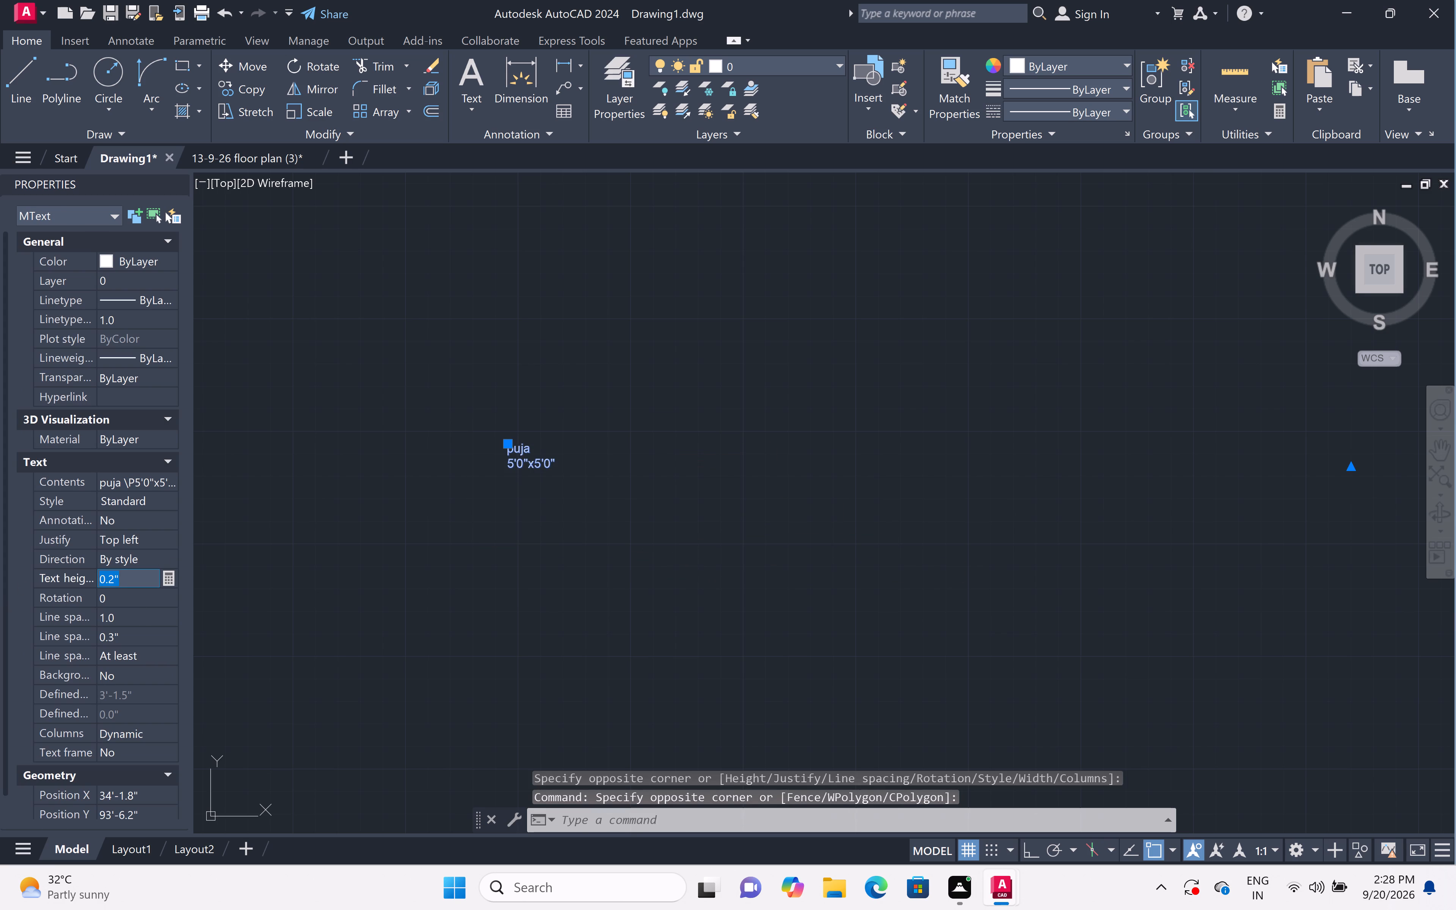
key("BackSpace")
key("BackSpace")
key("BackSpace")
key("BackSpace")
key("BackSpace")
key("BackSpace")
key("BackSpace")
key("BackSpace")
key("BackSpace")
key("BackSpace")
key("BackSpace")
key("BackSpace")
key("BackSpace")
key("BackSpace")
key("BackSpace")
key("BackSpace")
key("BackSpace")
key("BackSpace")
key("BackSpace")
key("BackSpace")
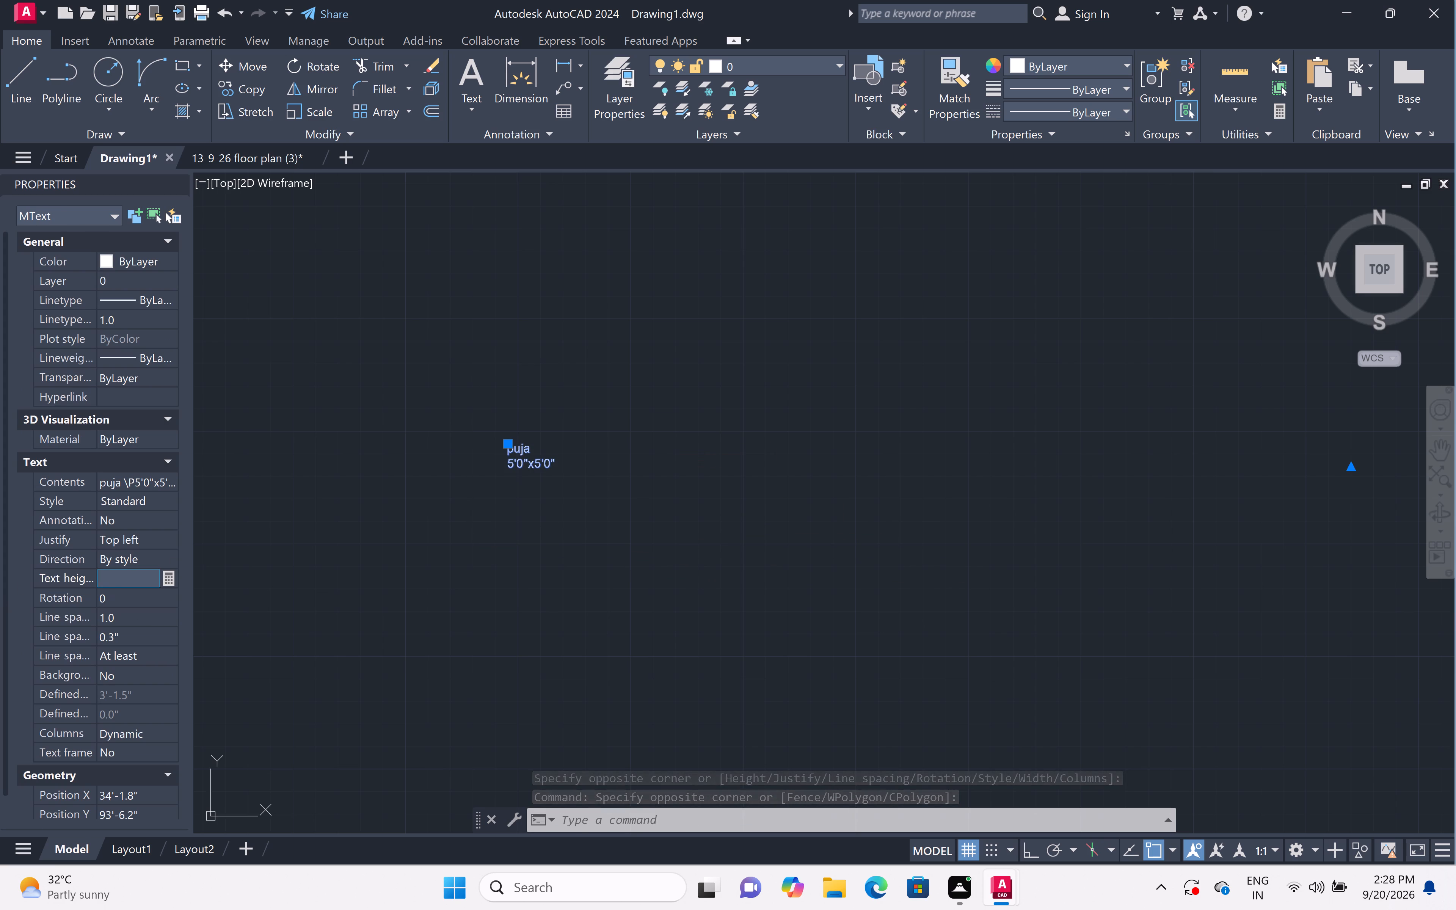
key("6")
key("shift+quotedbl")
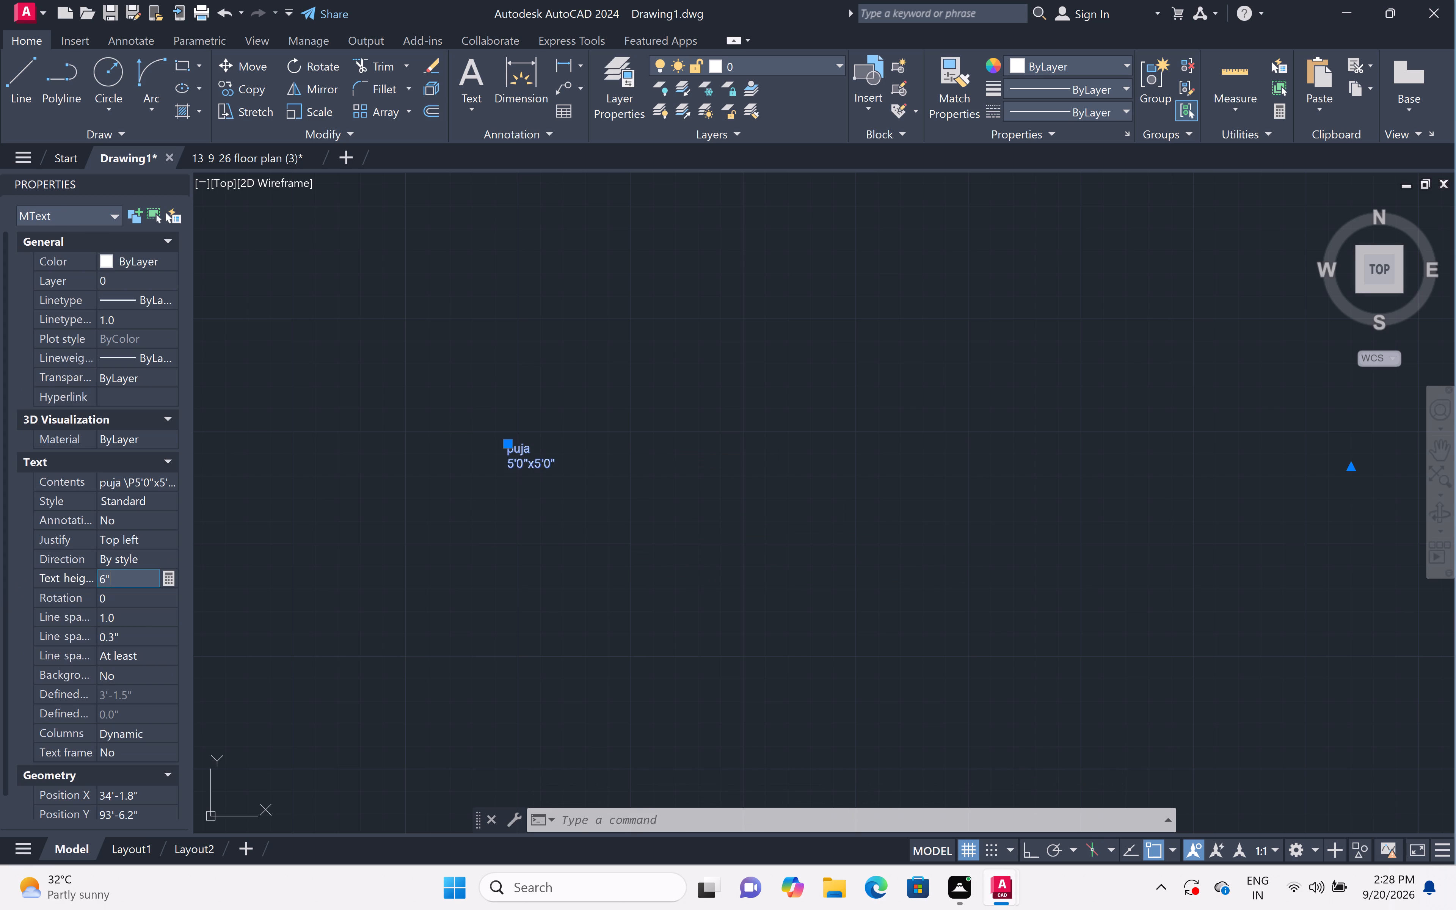
left_click(387, 572)
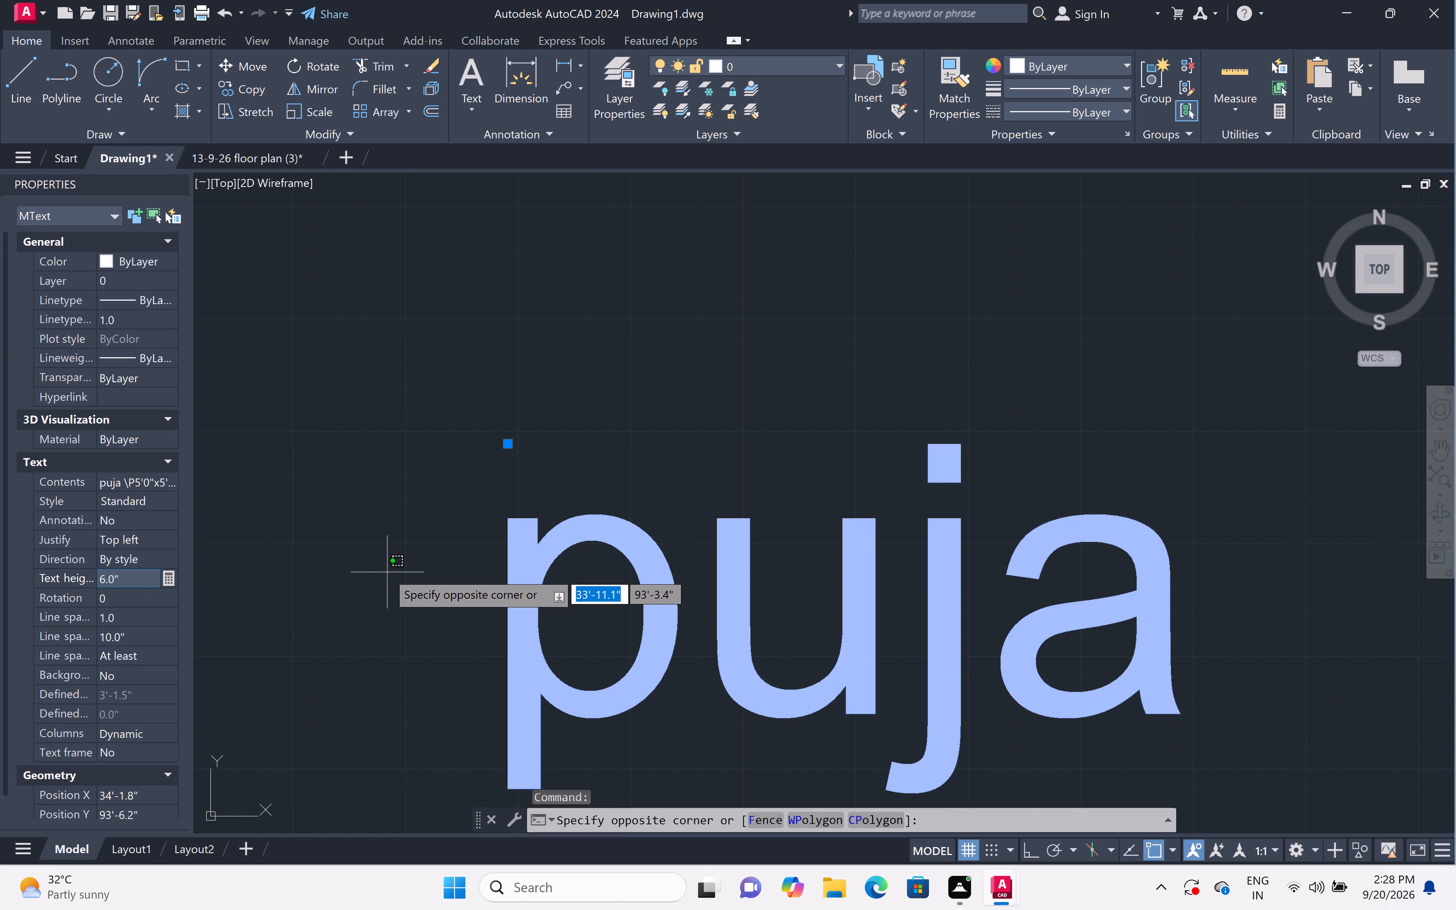
scroll(418, 516, "down", 3)
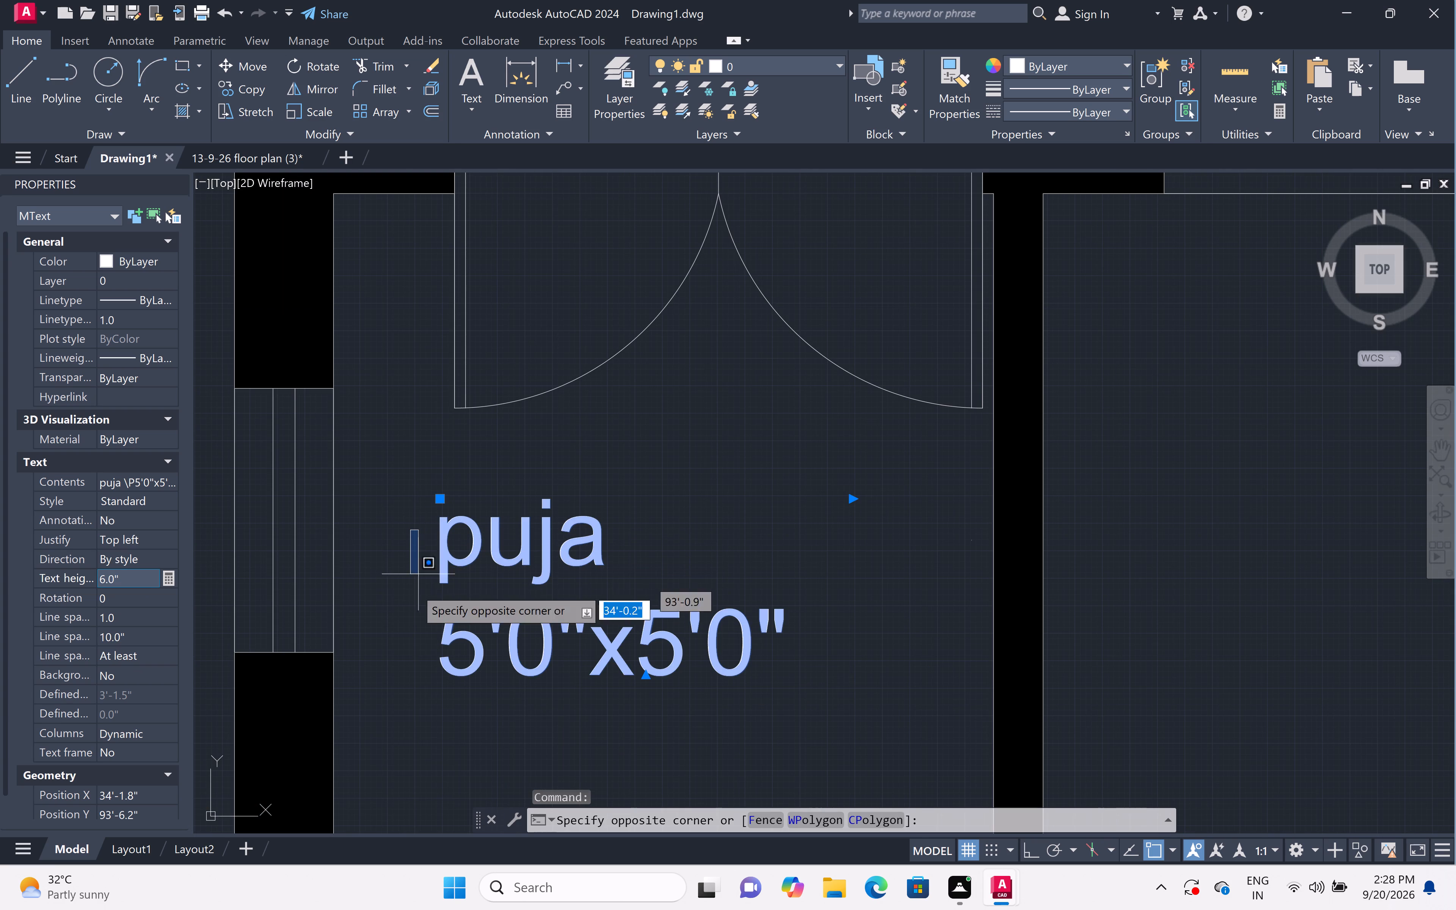
left_click(587, 617)
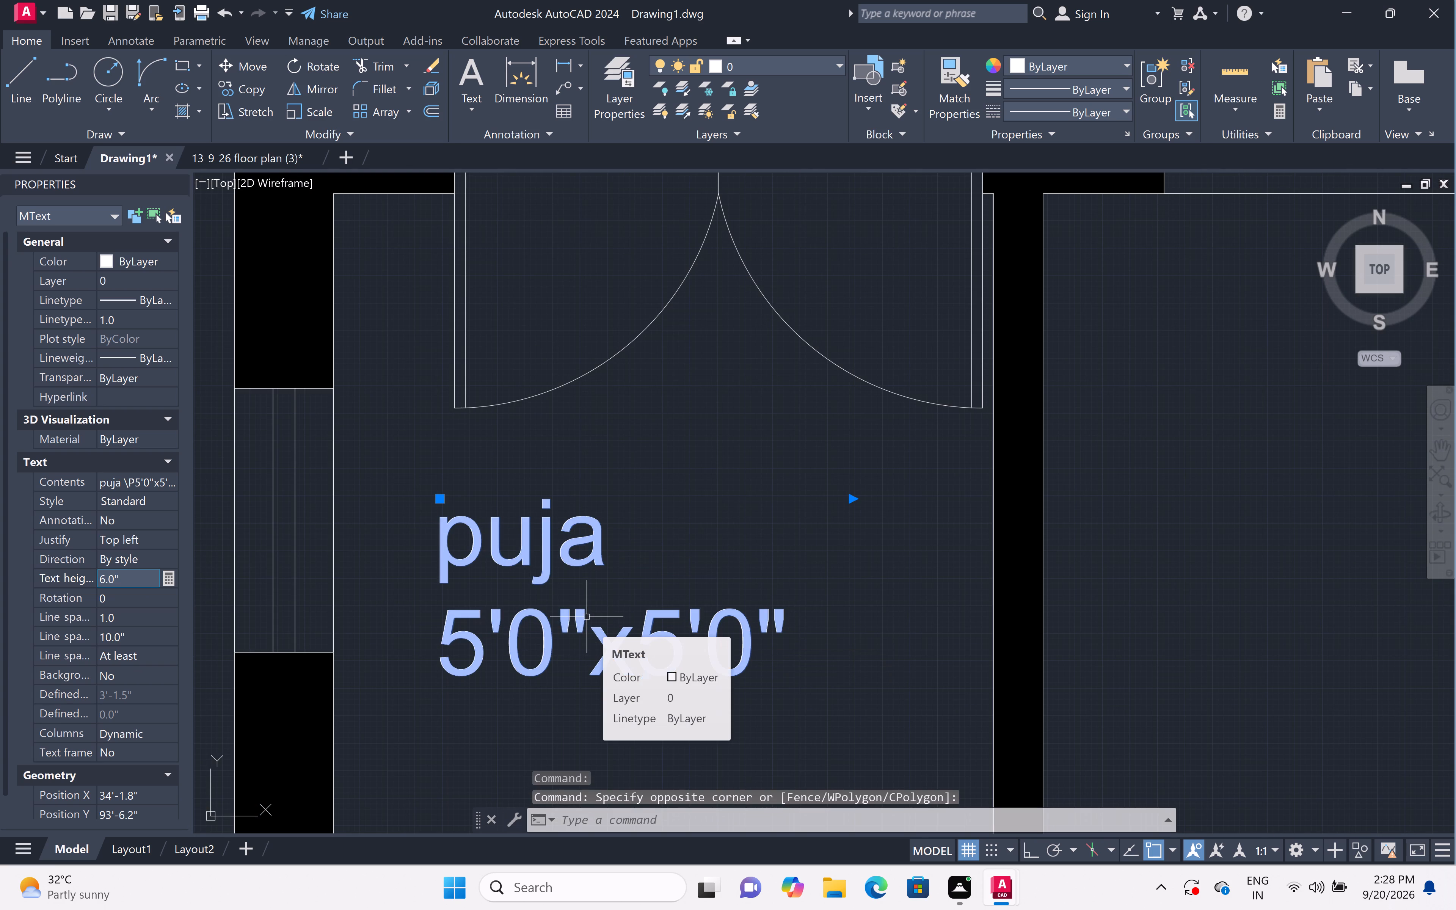
key("Escape")
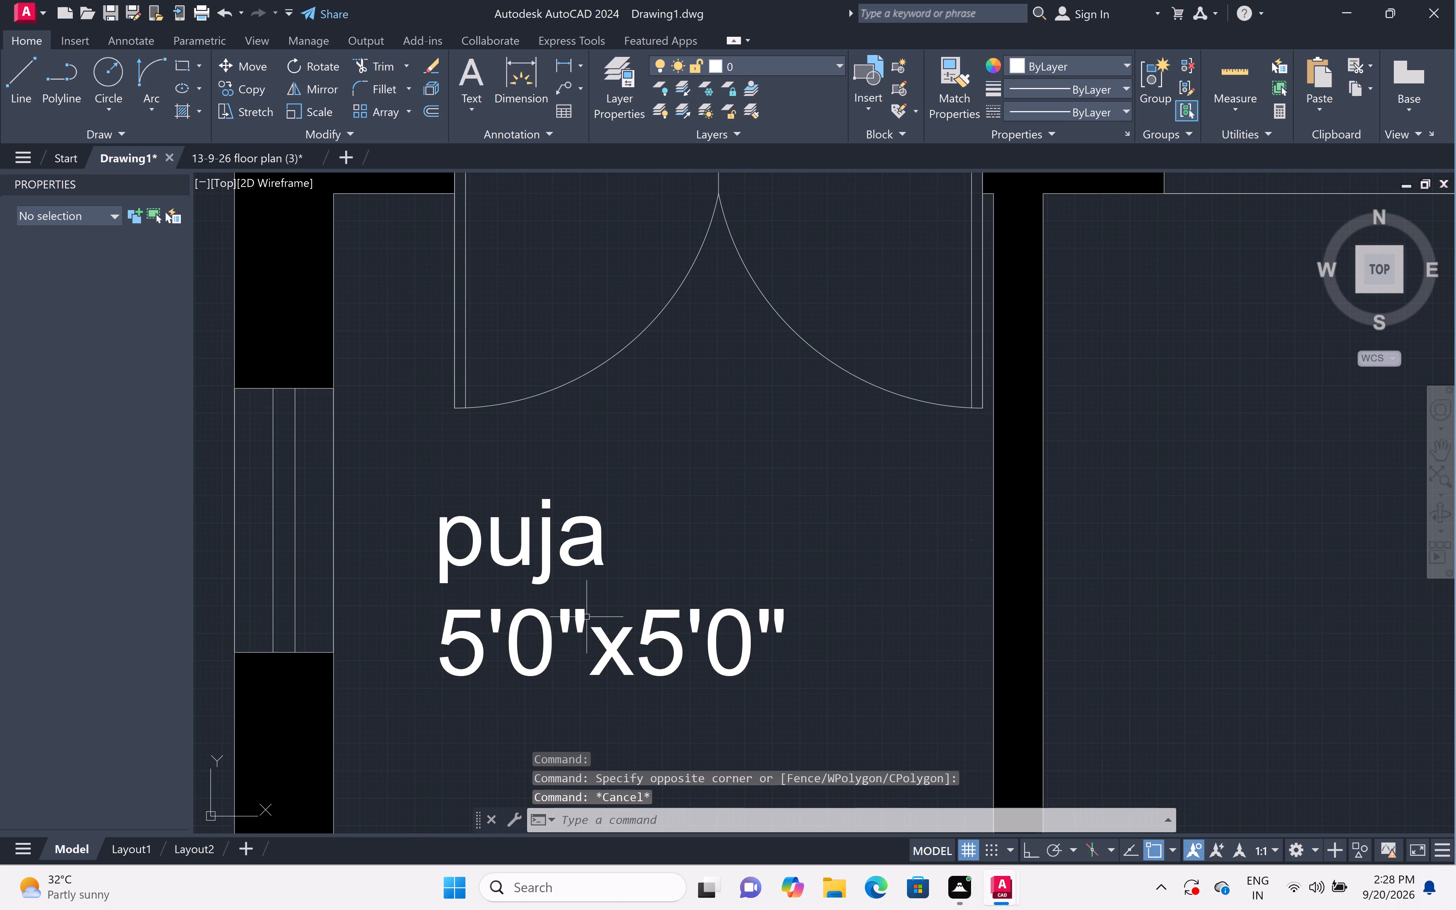
Create a multiline text box about 2'8.3" wide between the puja room and the stairs, and enter "verandah" as its first line.
scroll(589, 610, "down", 1)
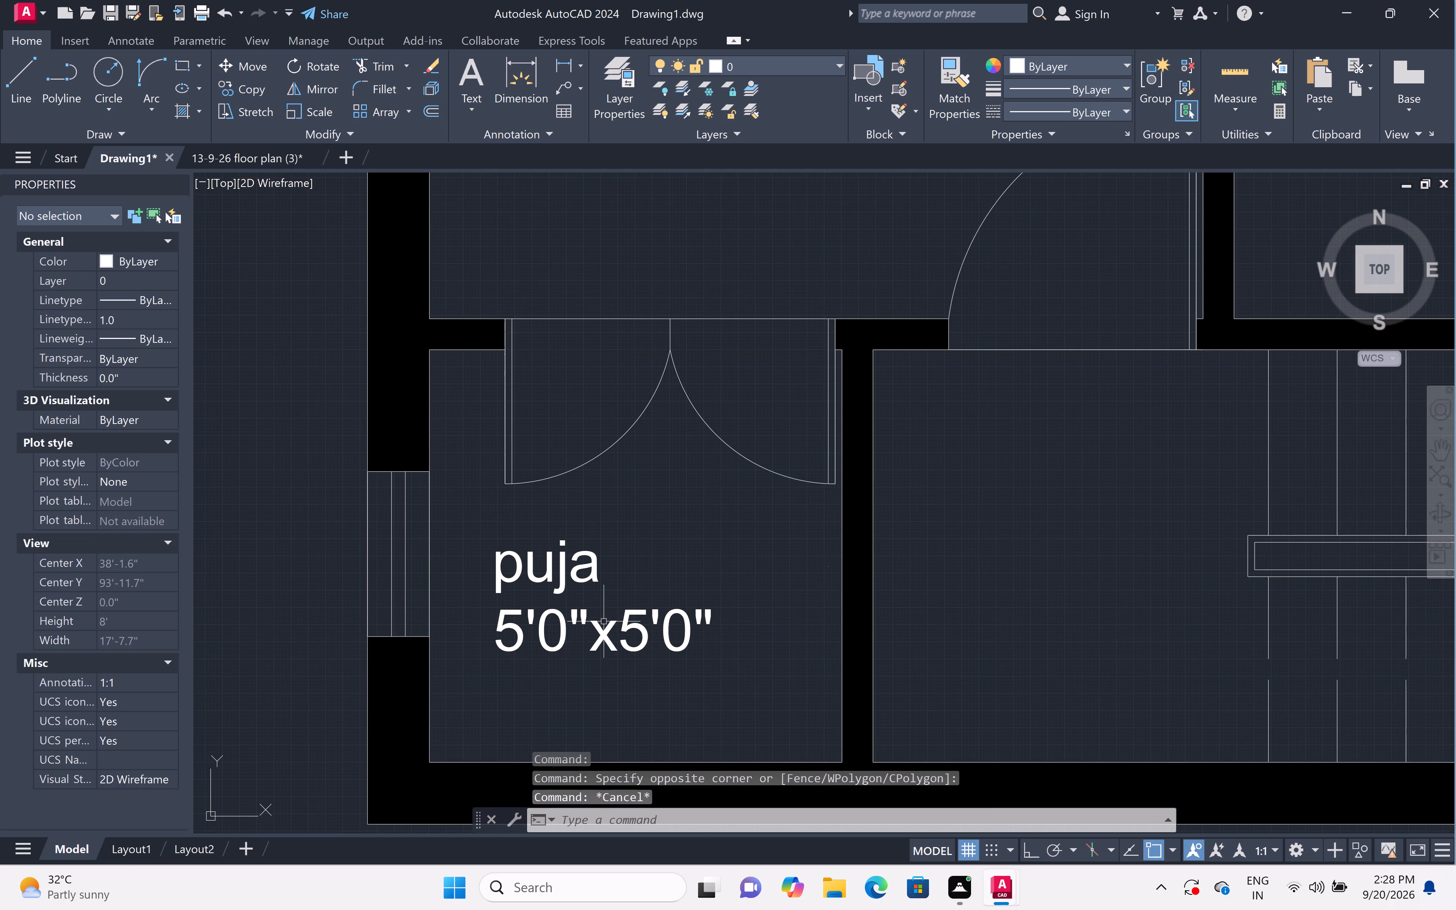
scroll(706, 628, "down", 2)
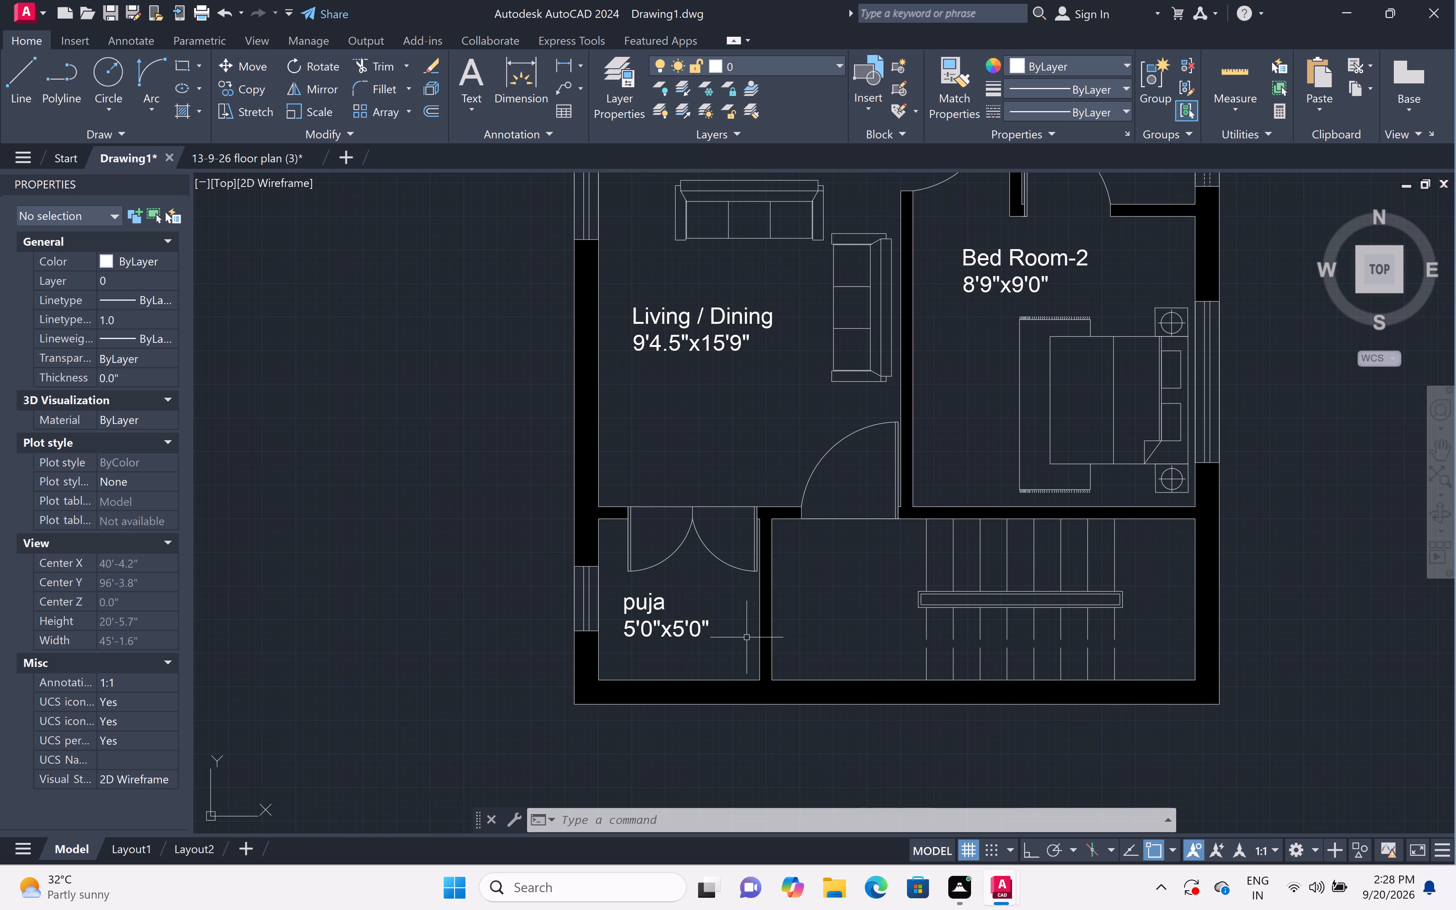
scroll(901, 604, "up", 3)
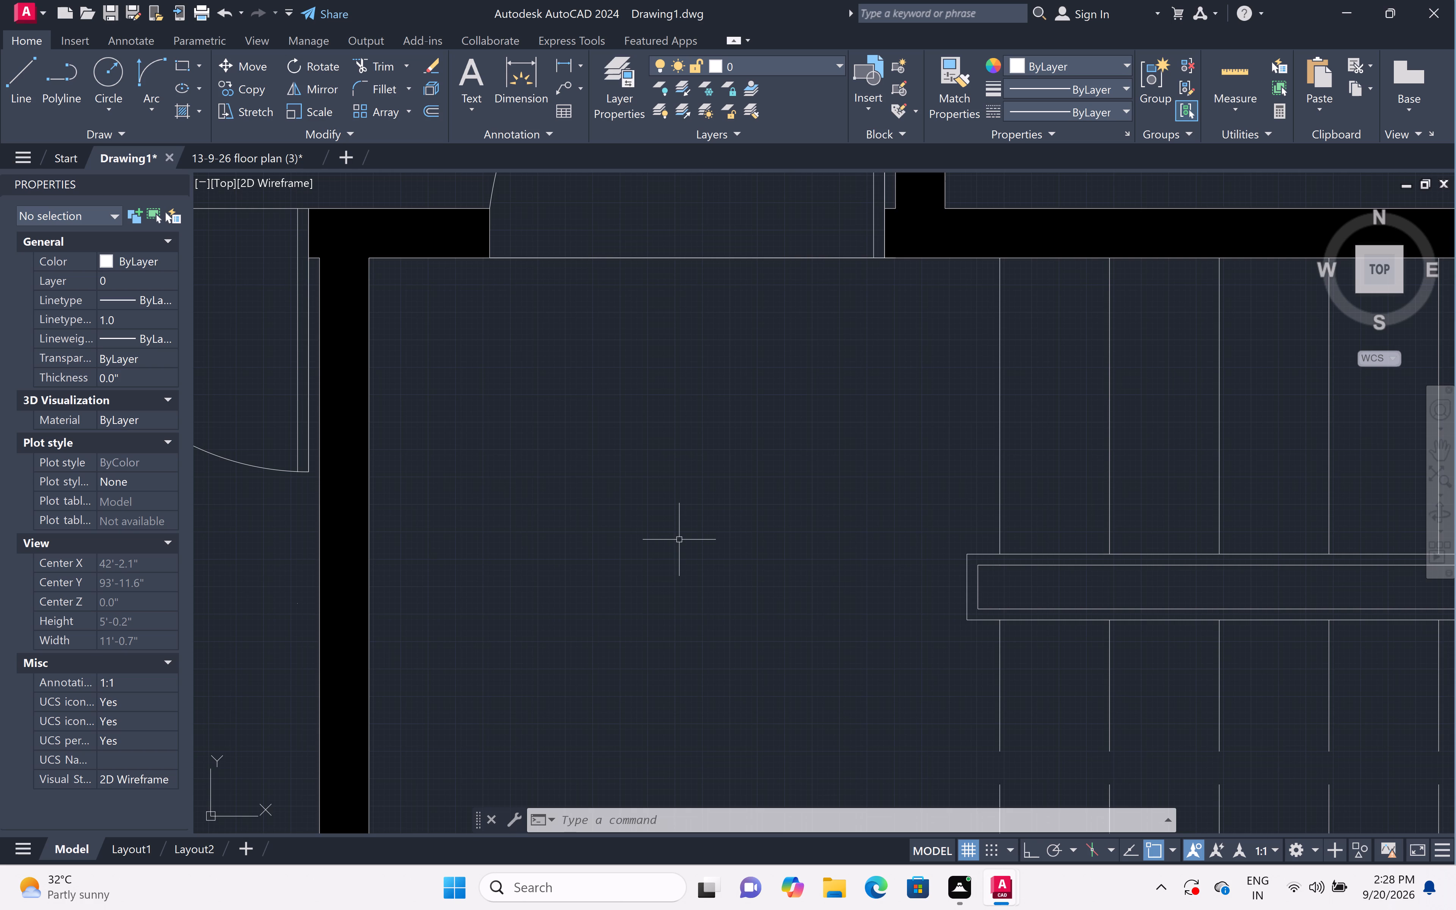
type("mt")
key("space")
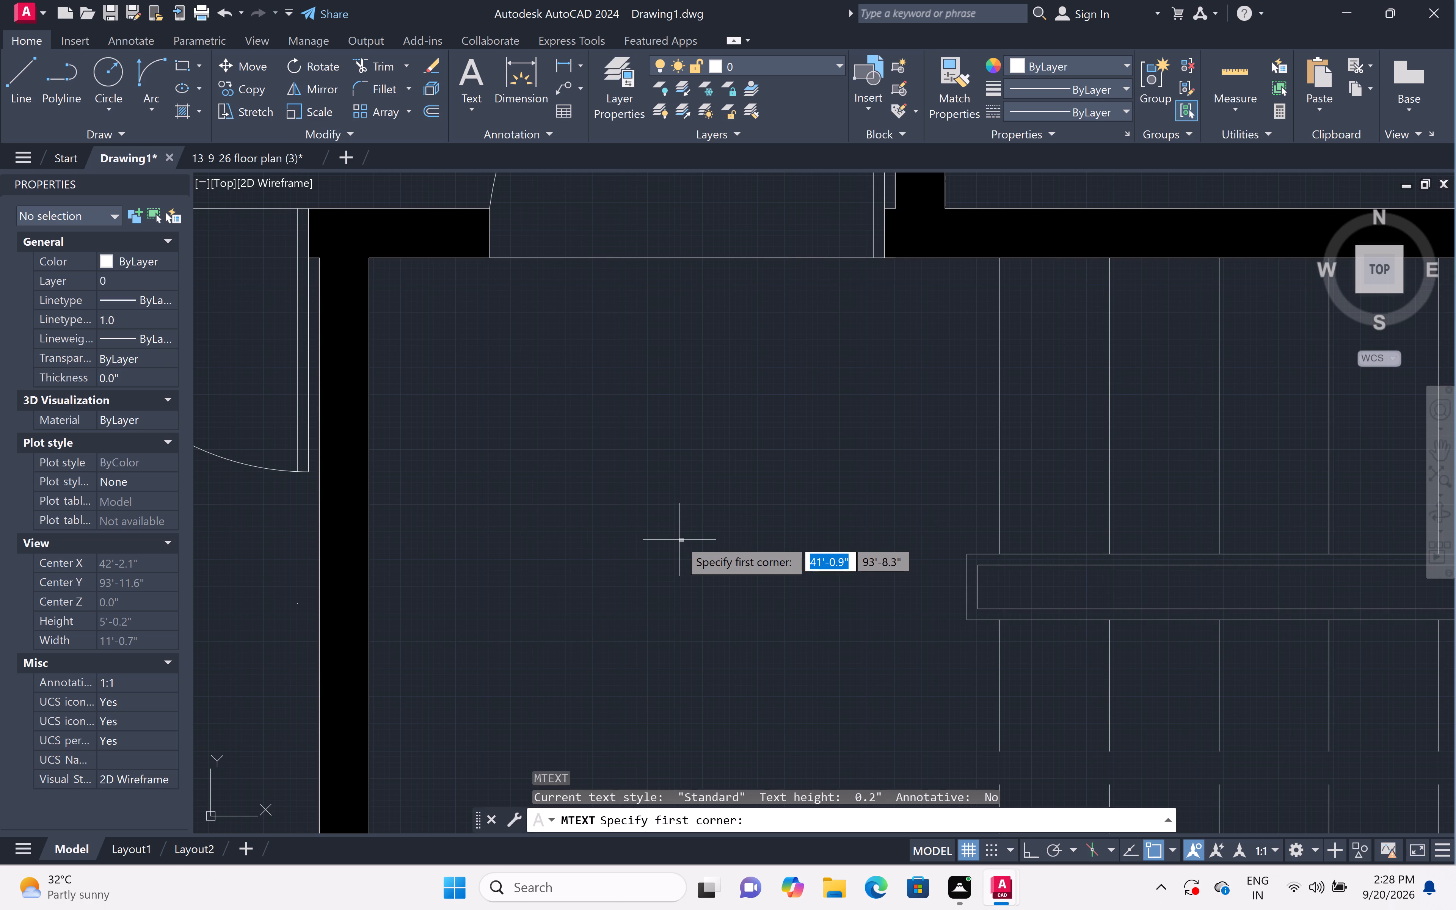
left_click(512, 519)
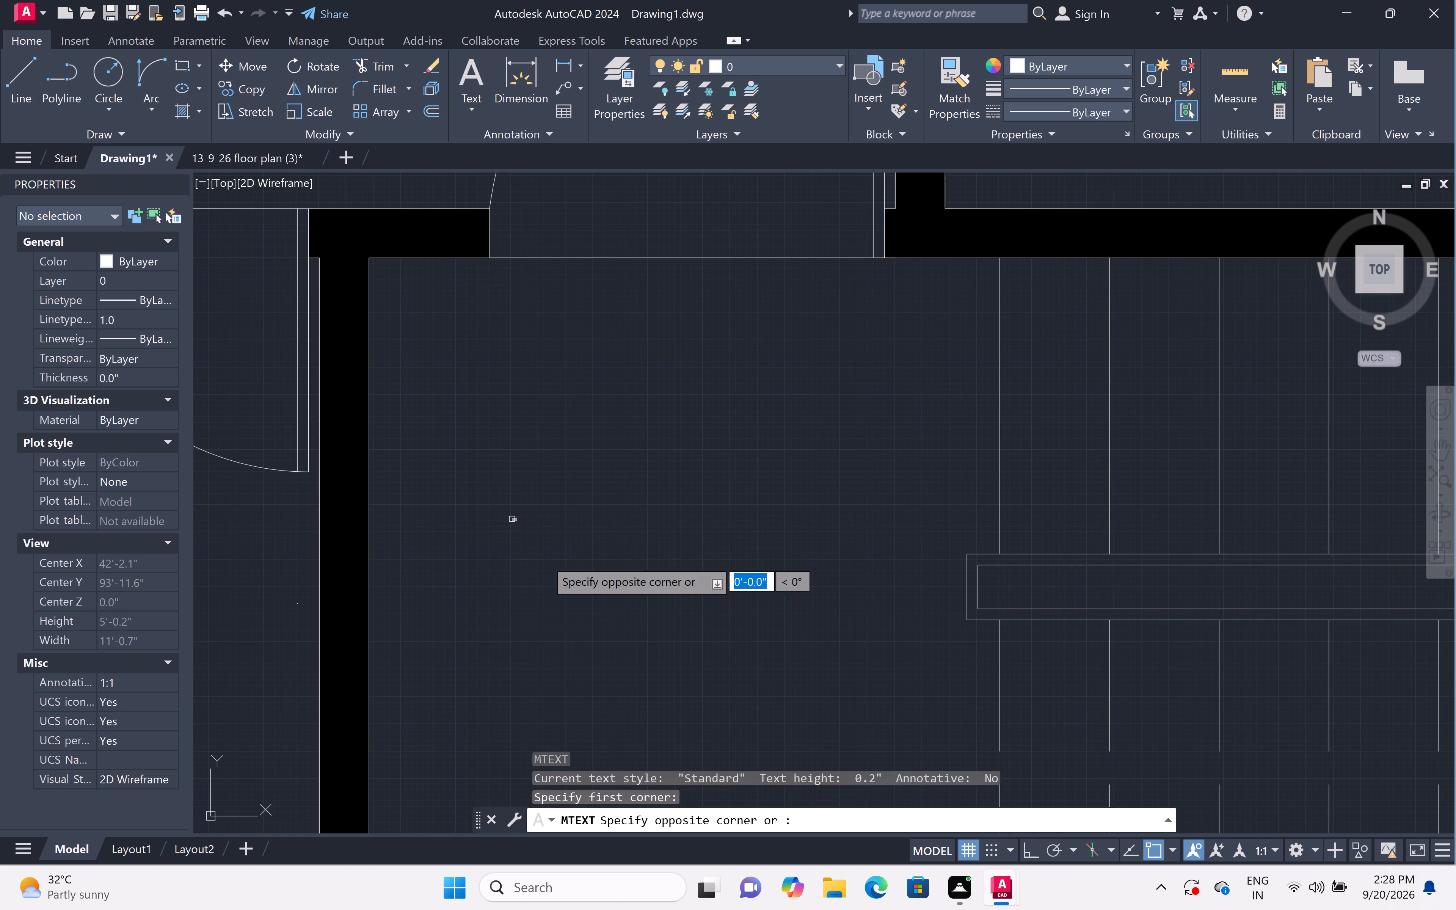
left_click(866, 702)
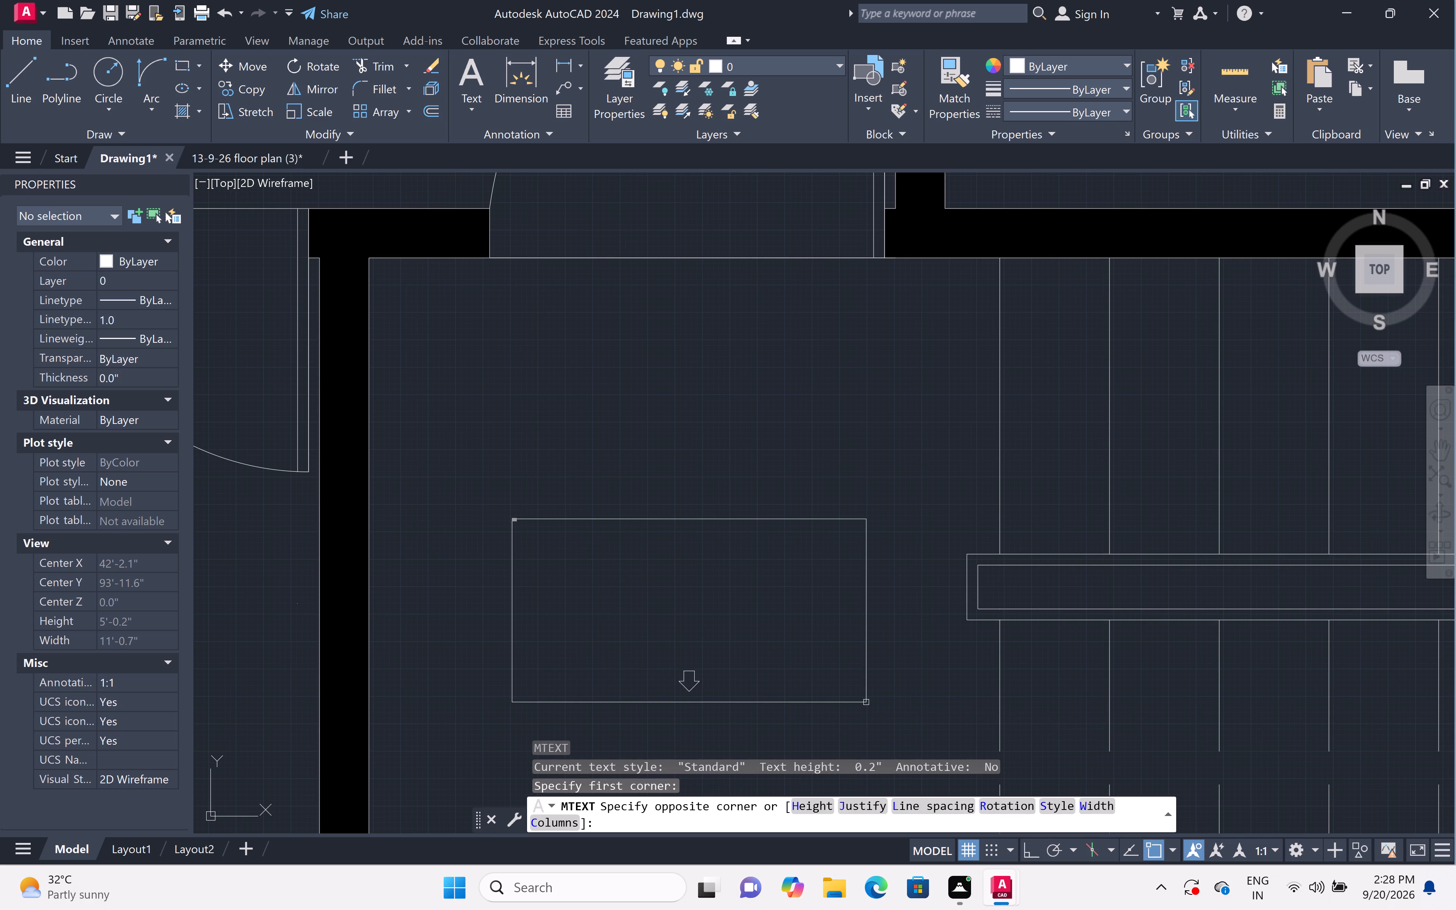
type("verandah")
key("space")
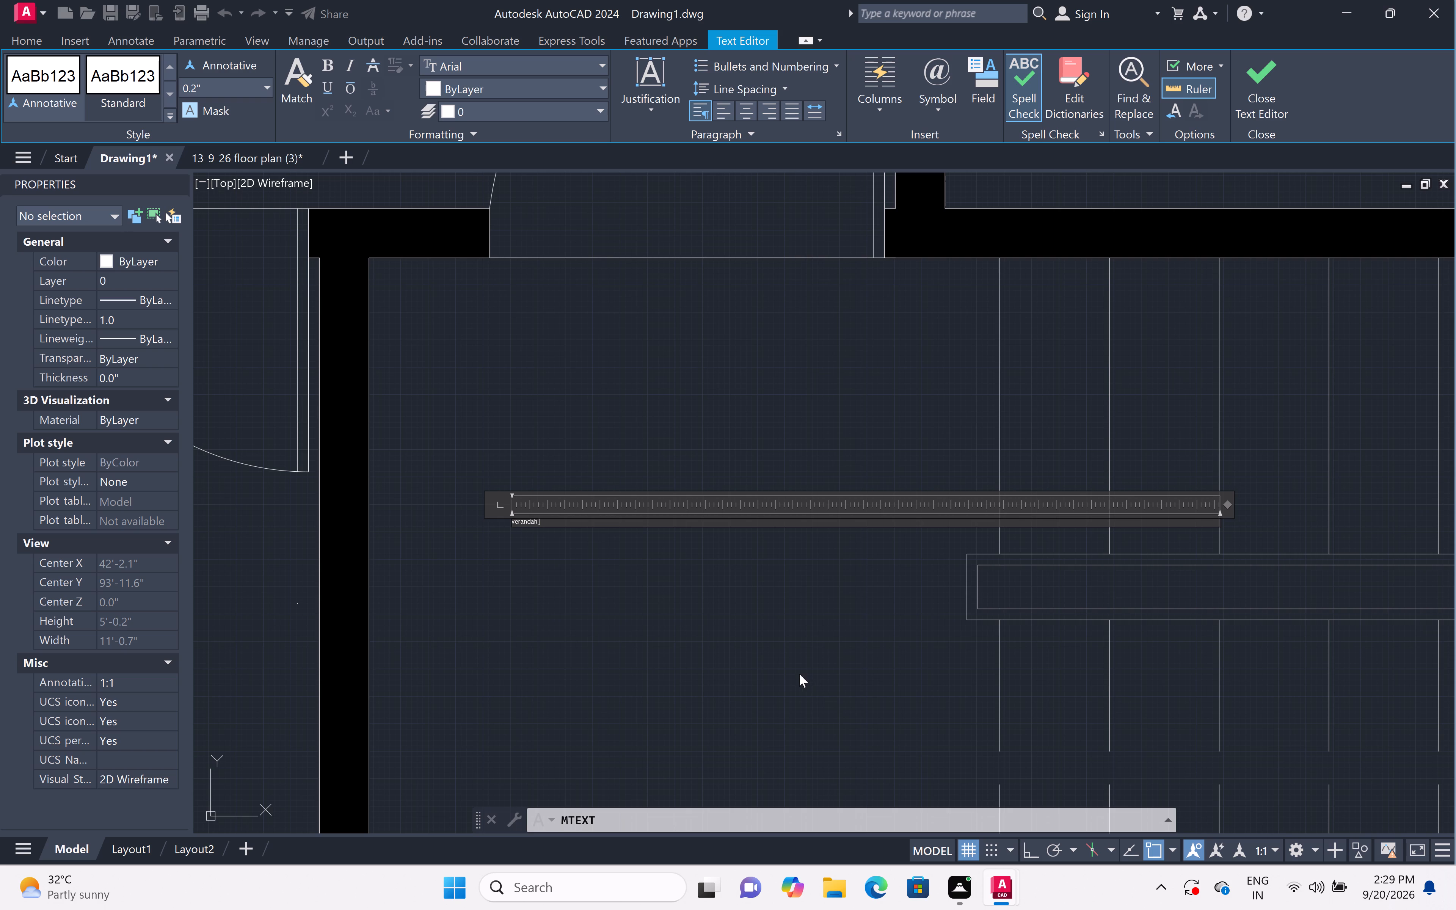
Add the dimension text 4'0"x 5'0" as the second line of the verandah label and finish the text.
scroll(514, 538, "up", 4)
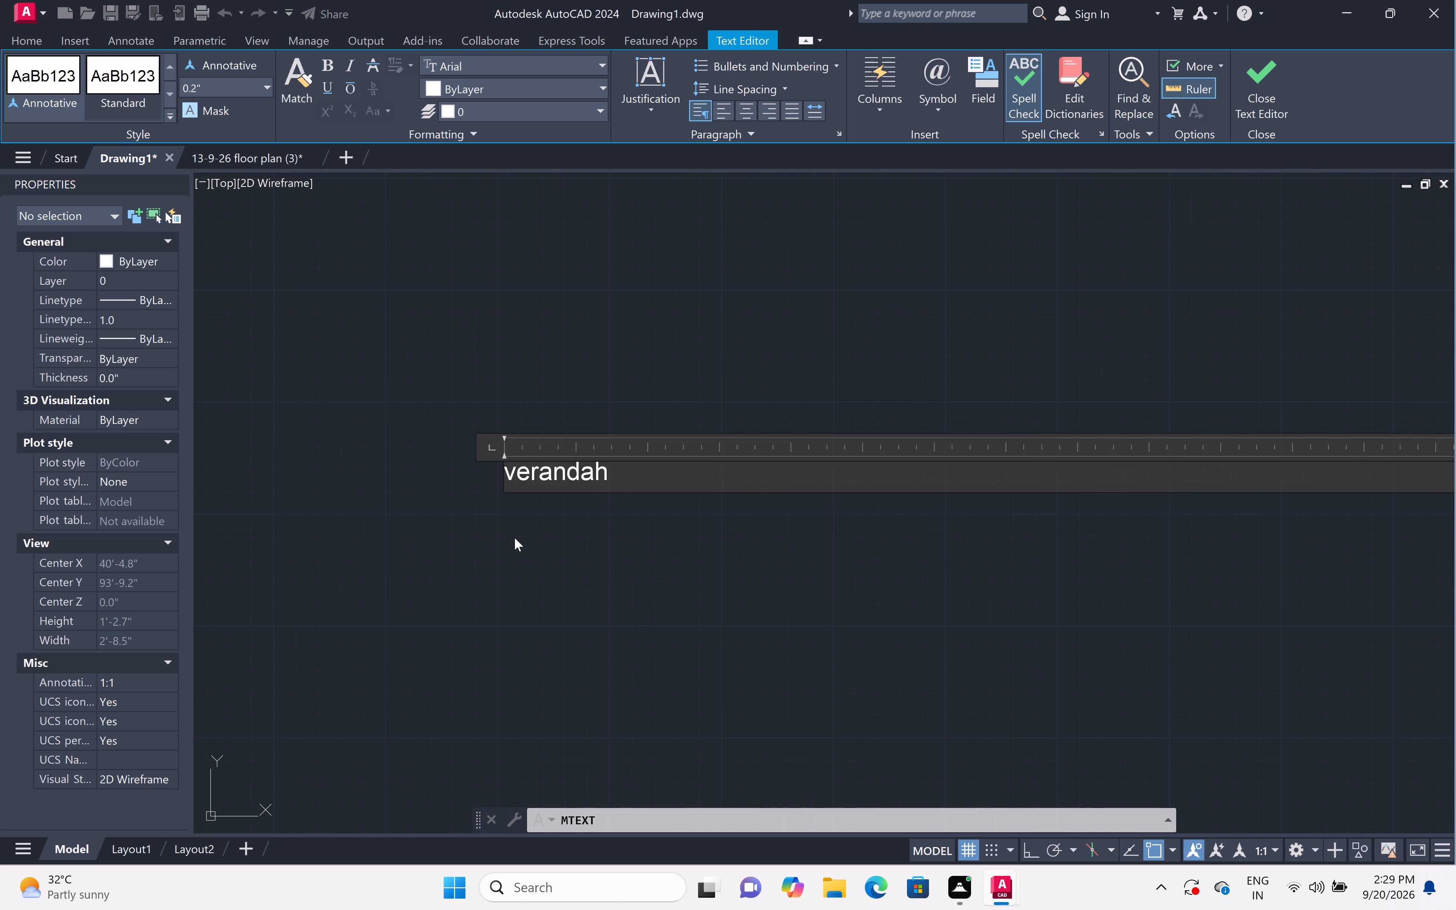
key("Return")
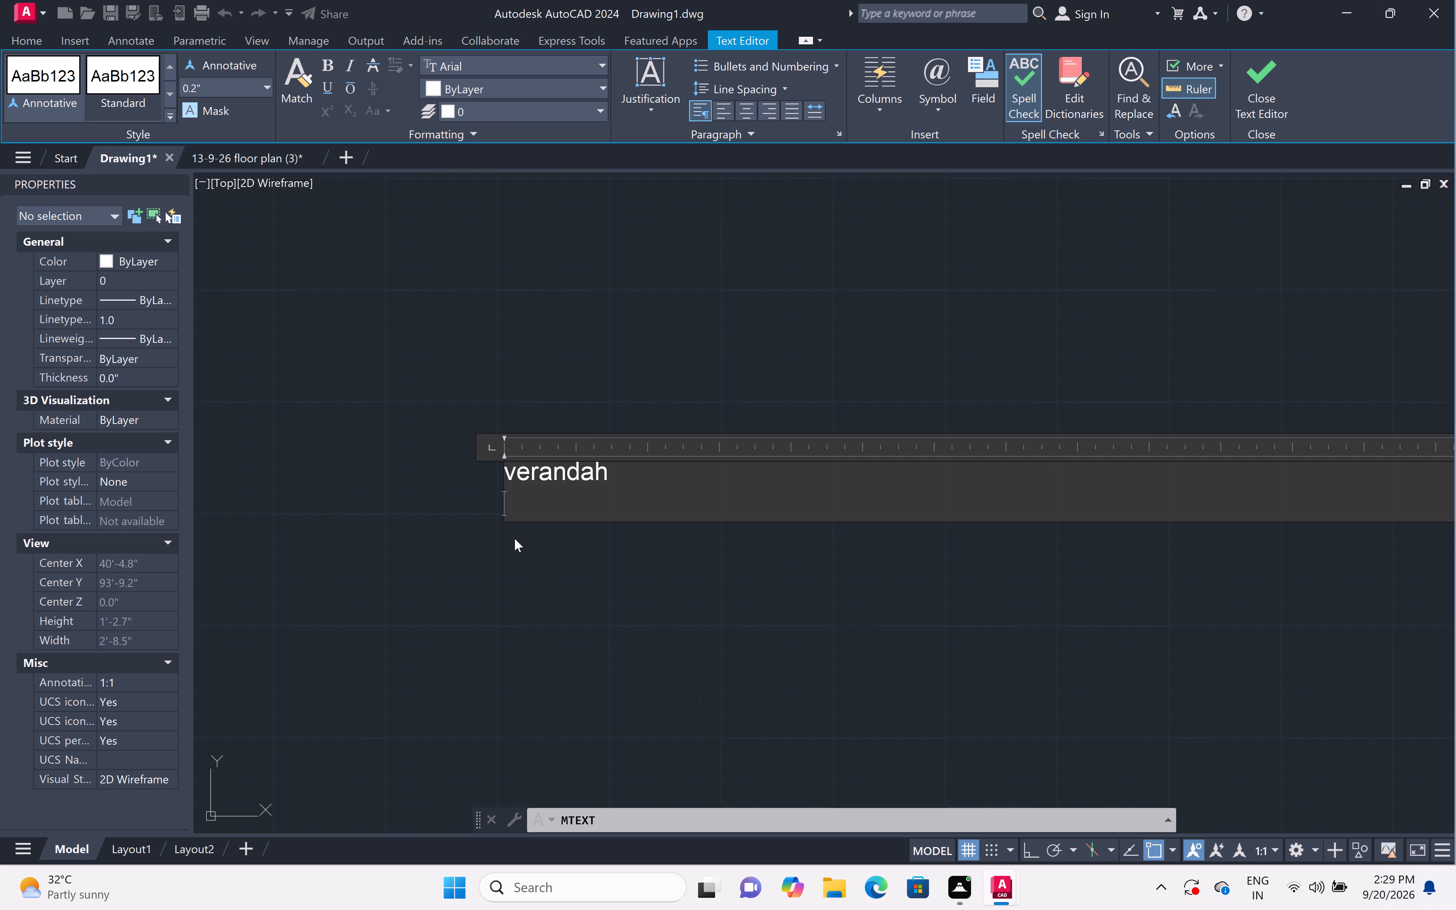
key("4")
key("apostrophe")
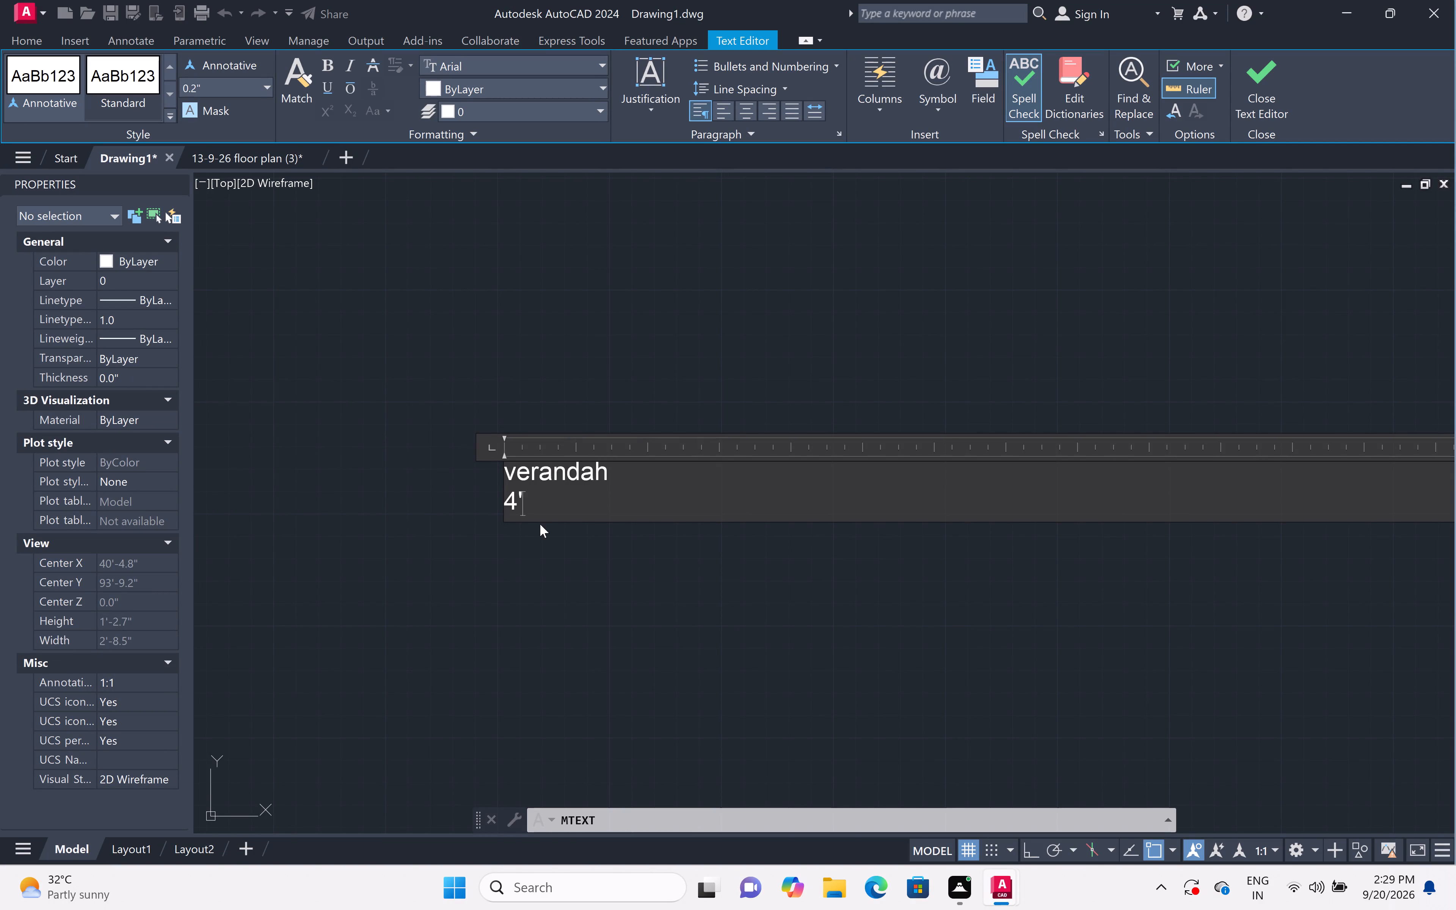
scroll(549, 544, "down", 3)
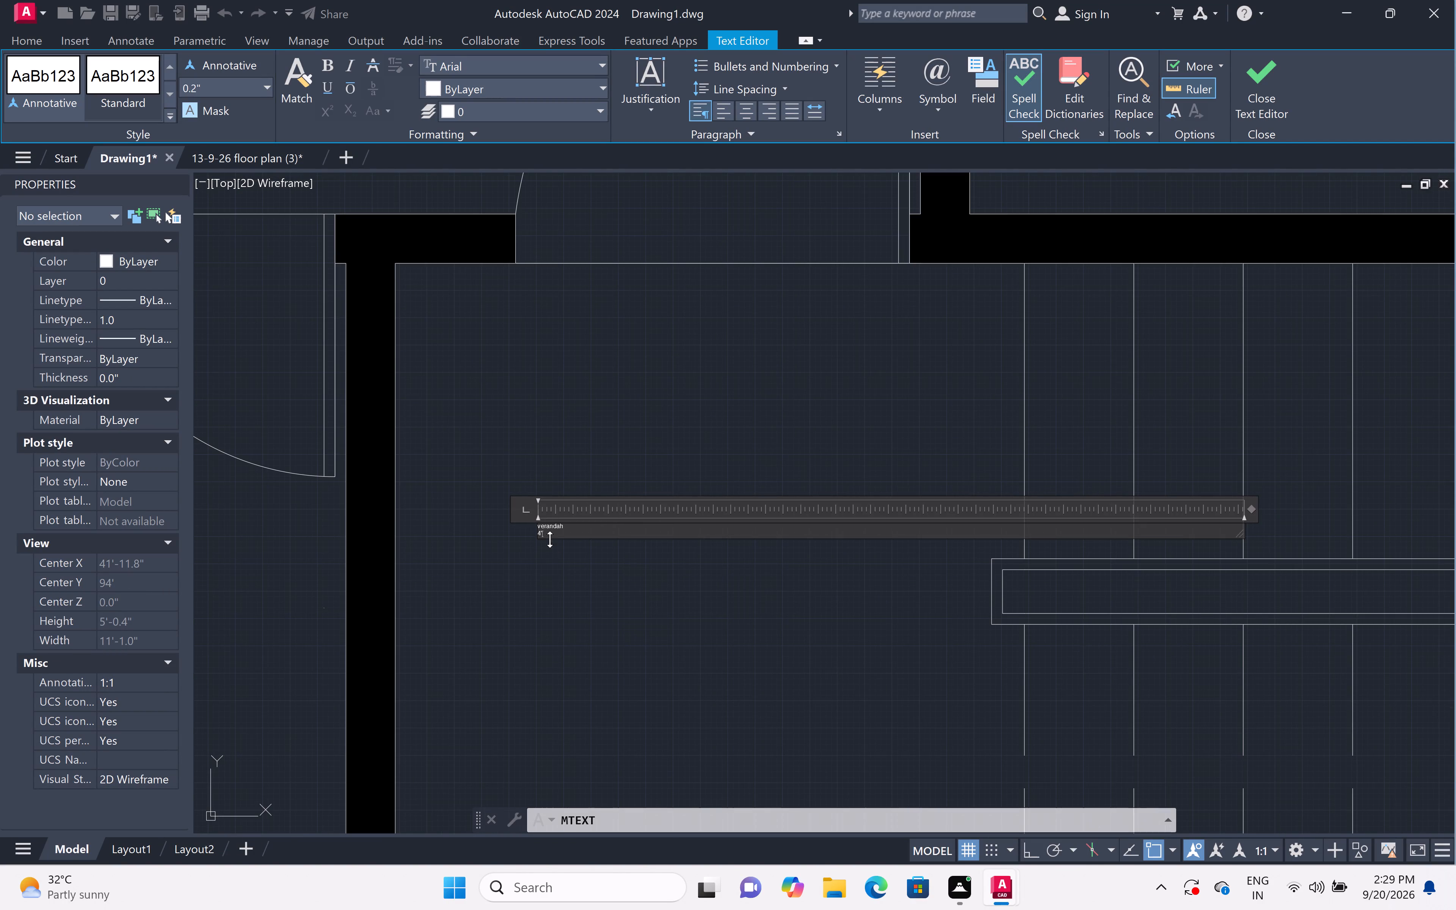
scroll(550, 534, "up", 3)
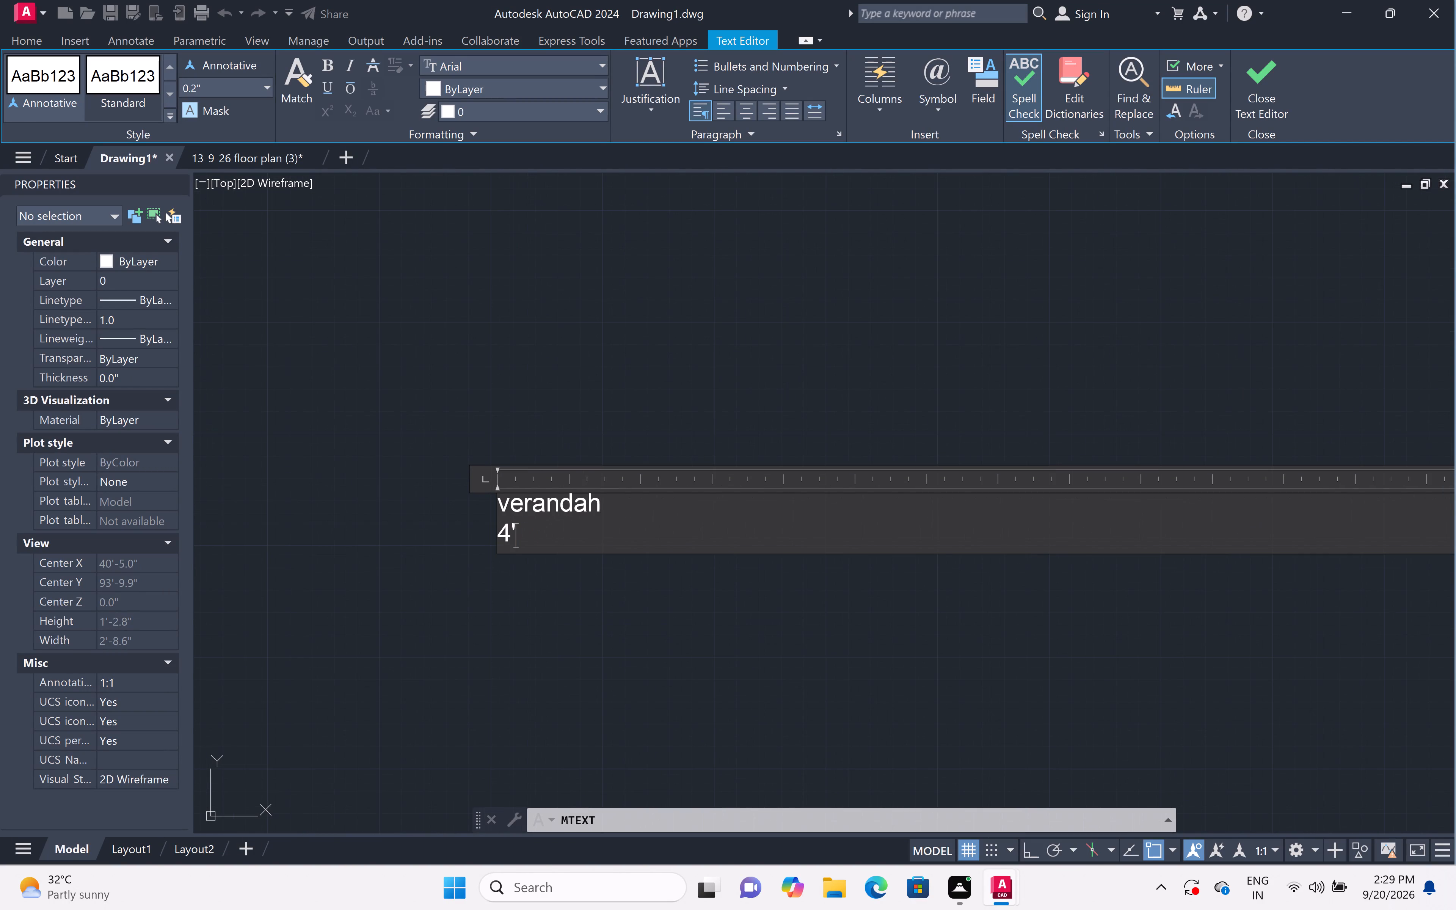
scroll(550, 534, "down", 2)
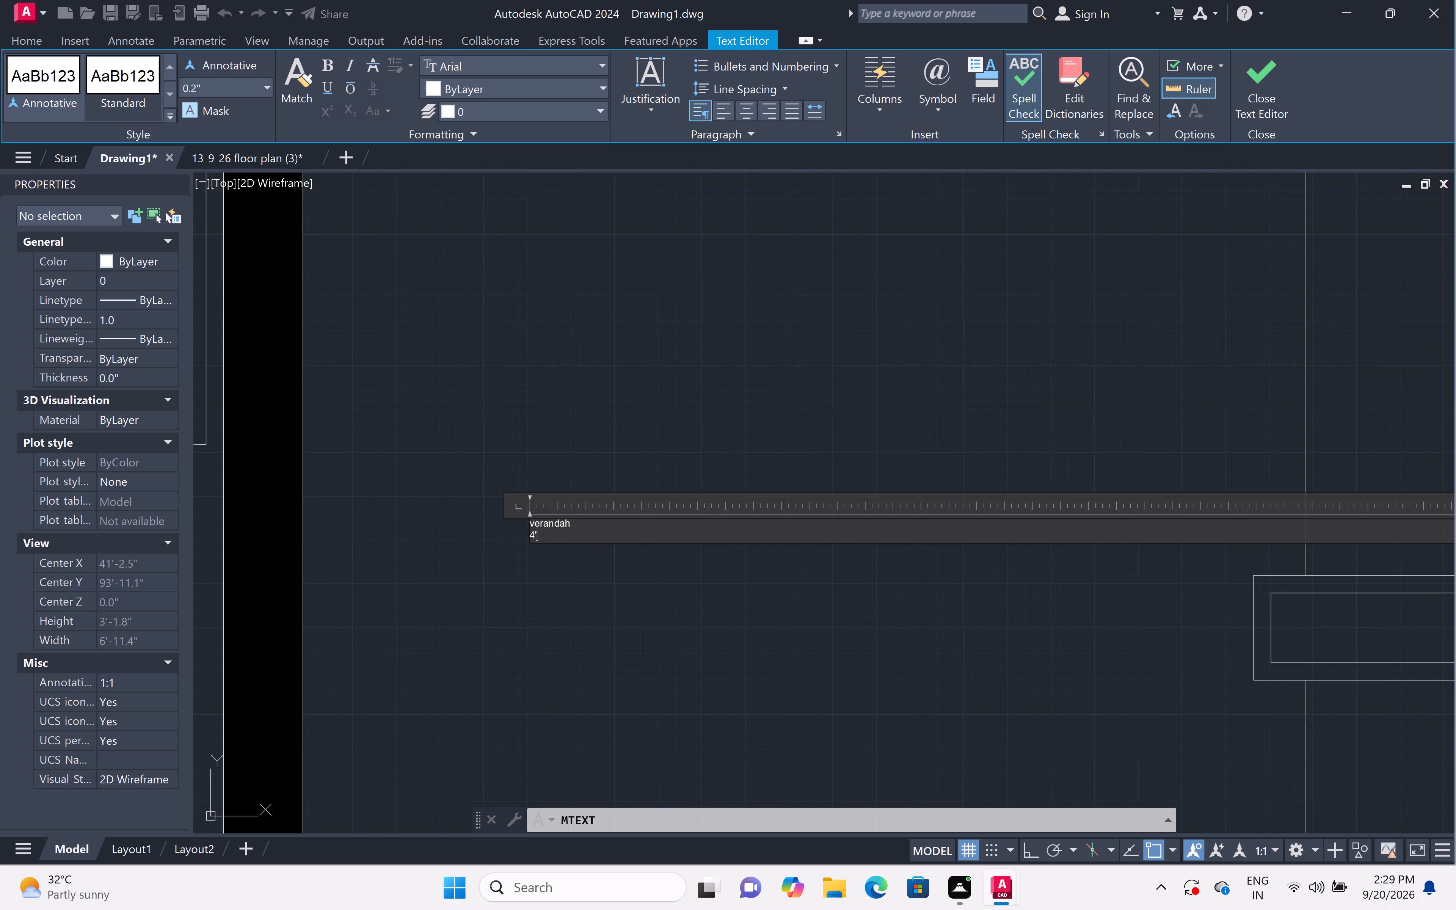
scroll(544, 535, "up", 3)
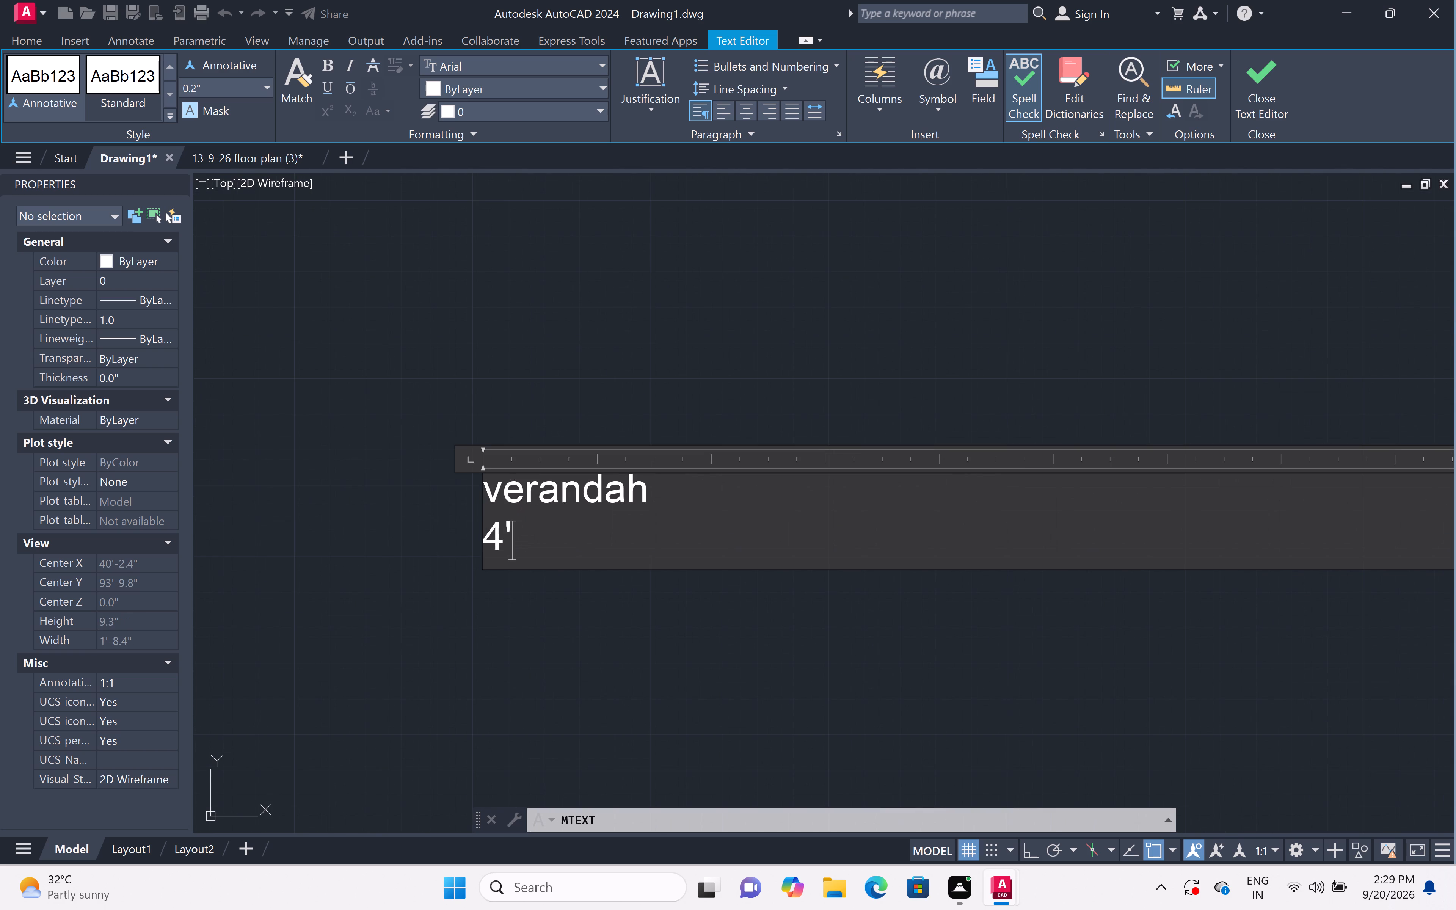
key("0")
key("shift+quotedbl")
key("x")
key("space")
key("5")
type("'0'")
key("BackSpace")
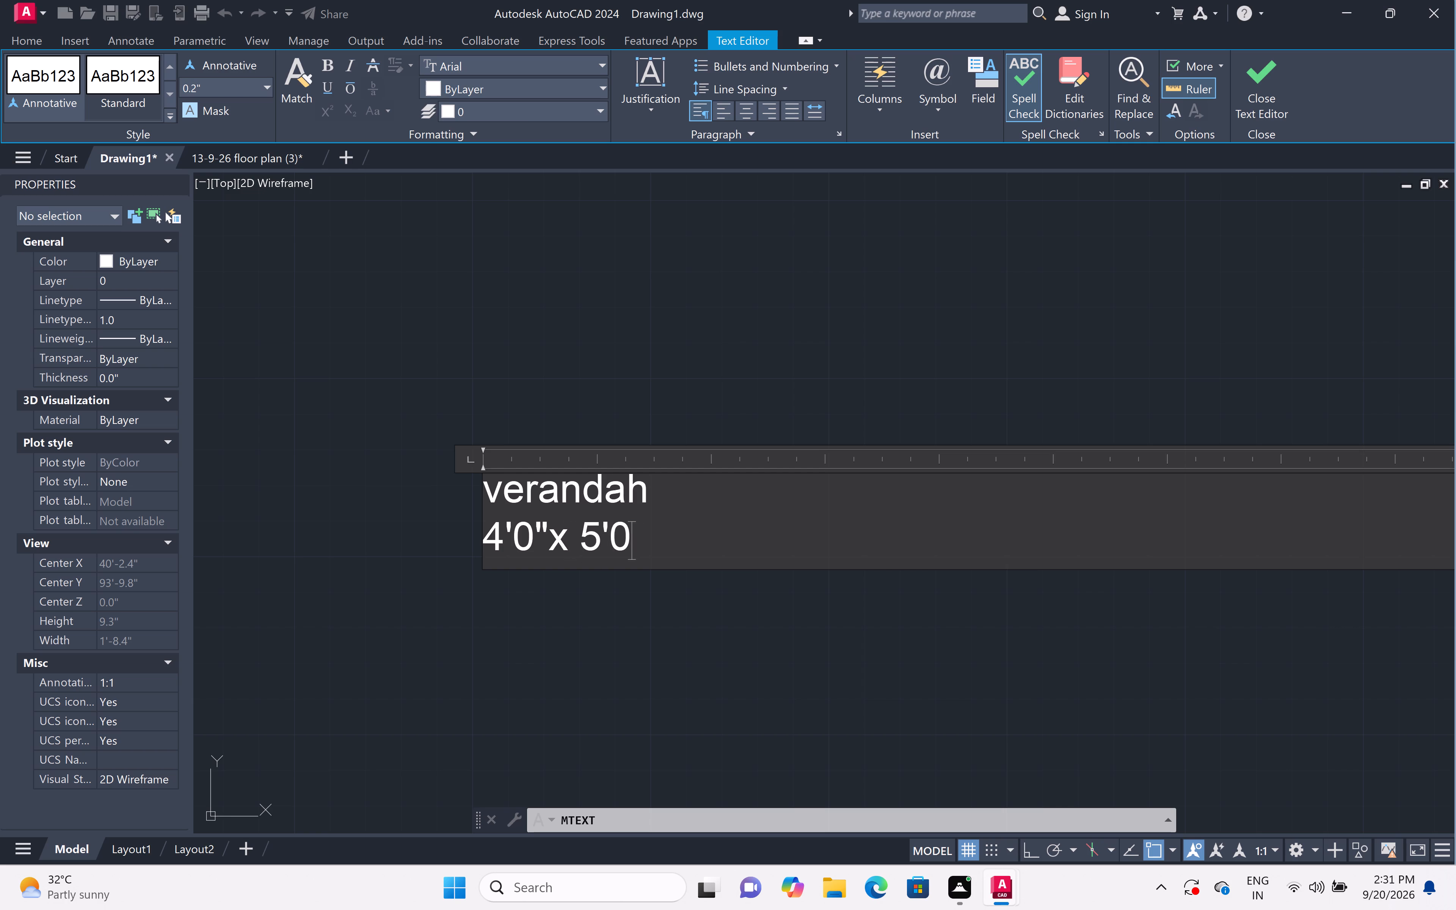
key("shift+quotedbl")
left_click(526, 641)
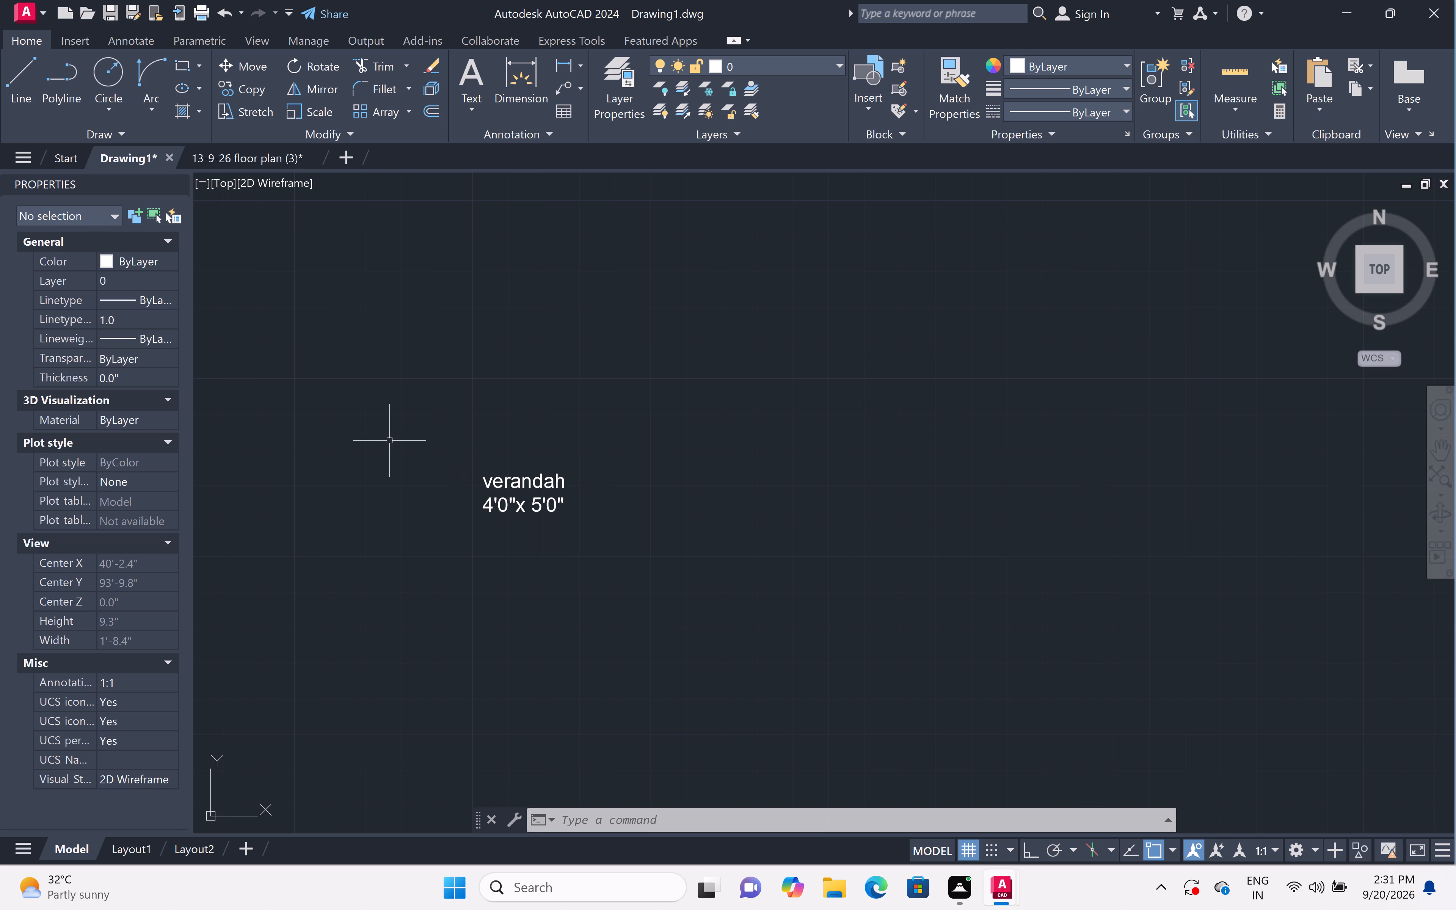
Set the text height of the verandah label to 6".
left_click(438, 444)
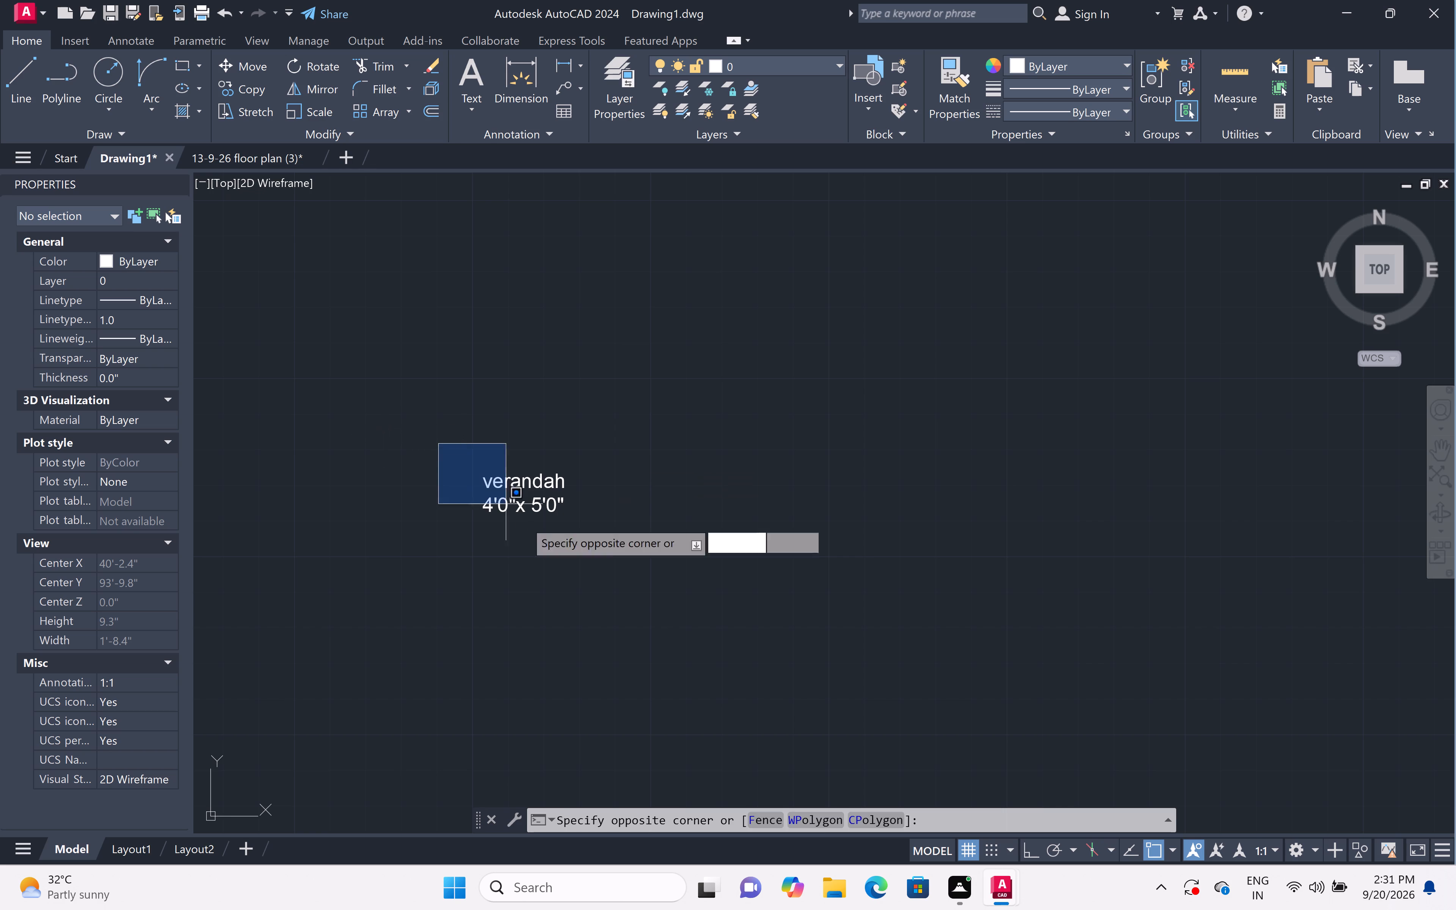
left_click(616, 571)
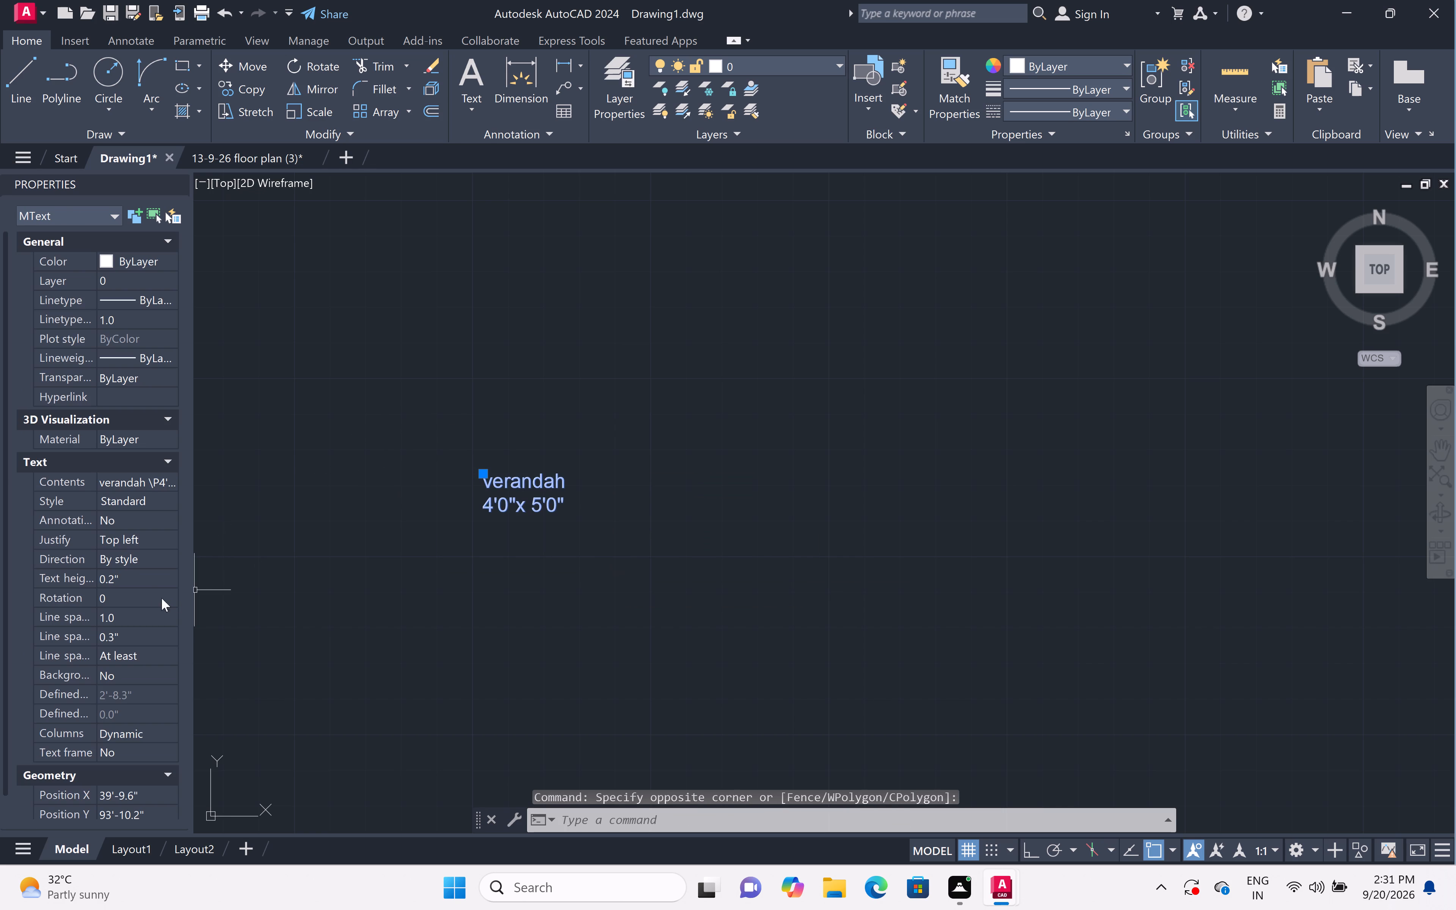
double_click(138, 579)
key("BackSpace")
key("BackSpace")
key("BackSpace")
key("BackSpace")
key("BackSpace")
key("BackSpace")
key("BackSpace")
key("BackSpace")
key("BackSpace")
key("BackSpace")
key("BackSpace")
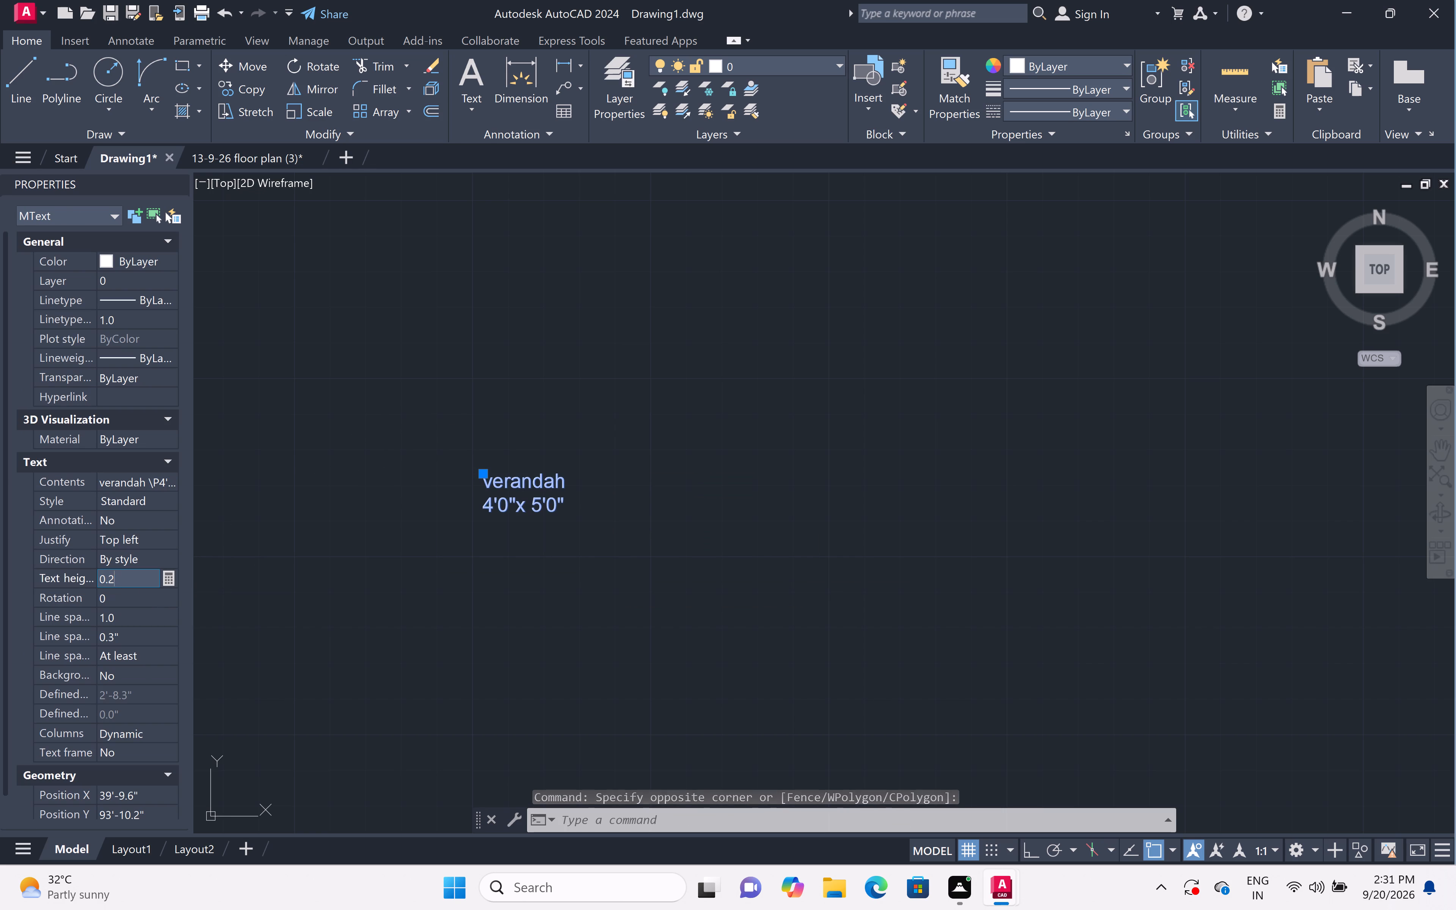
key("6")
key("shift+quotedbl")
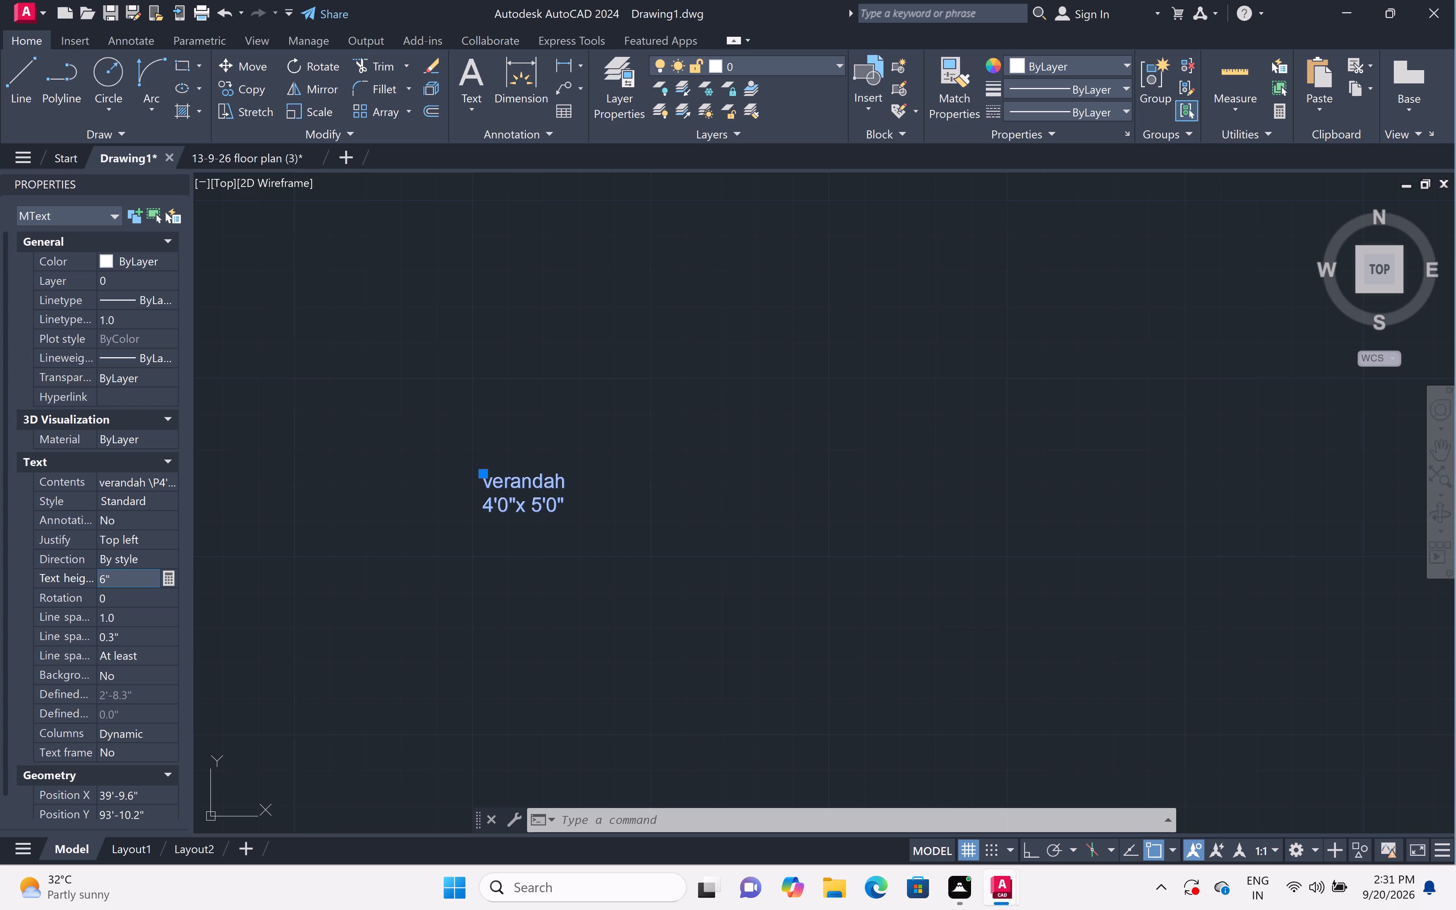
left_click(425, 583)
scroll(453, 522, "down", 5)
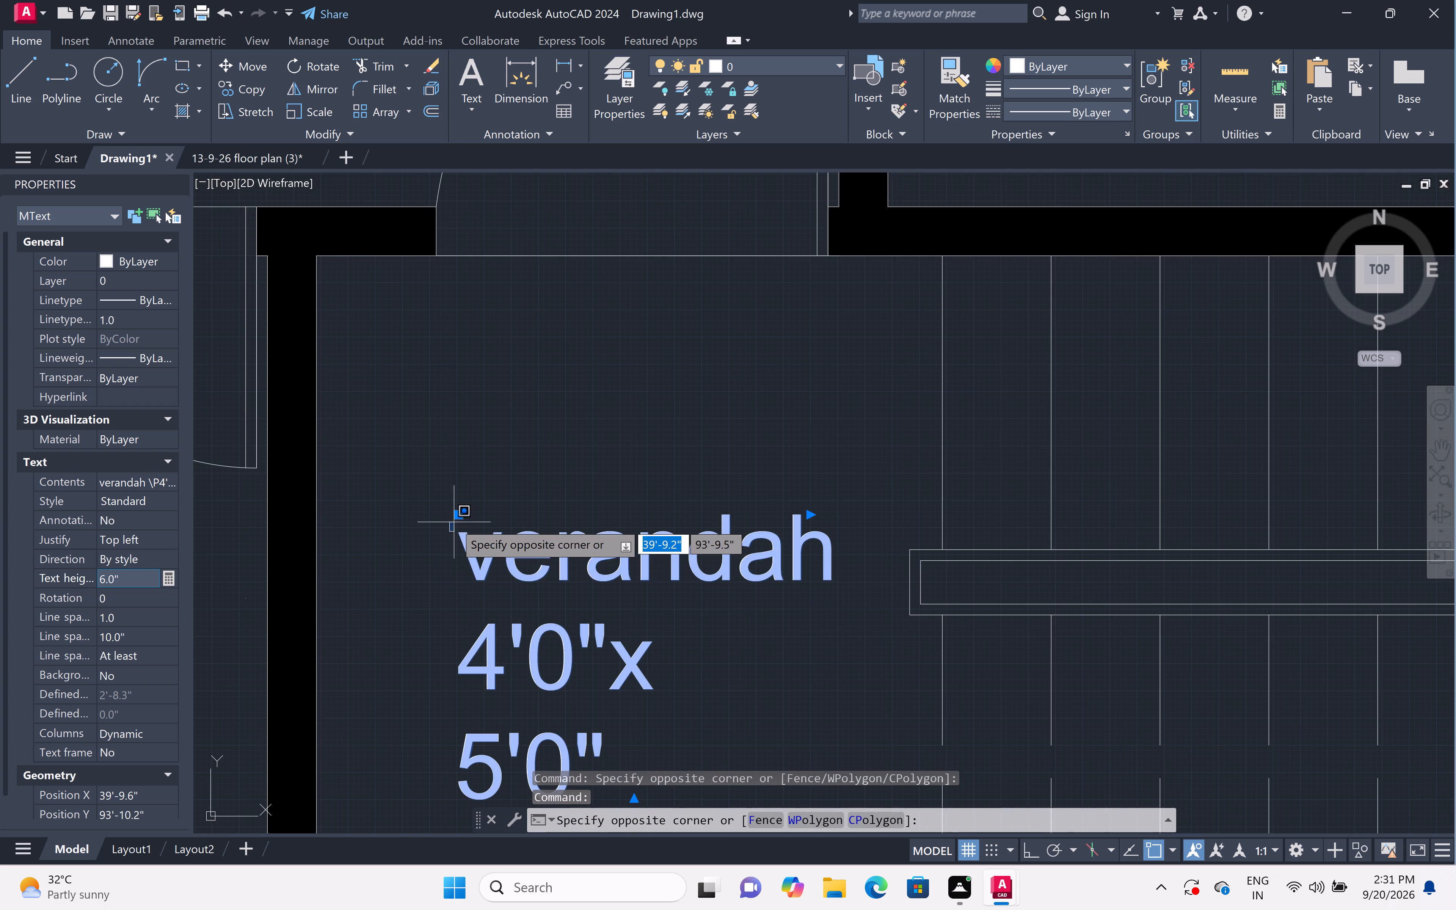
scroll(530, 548, "down", 2)
left_click(448, 515)
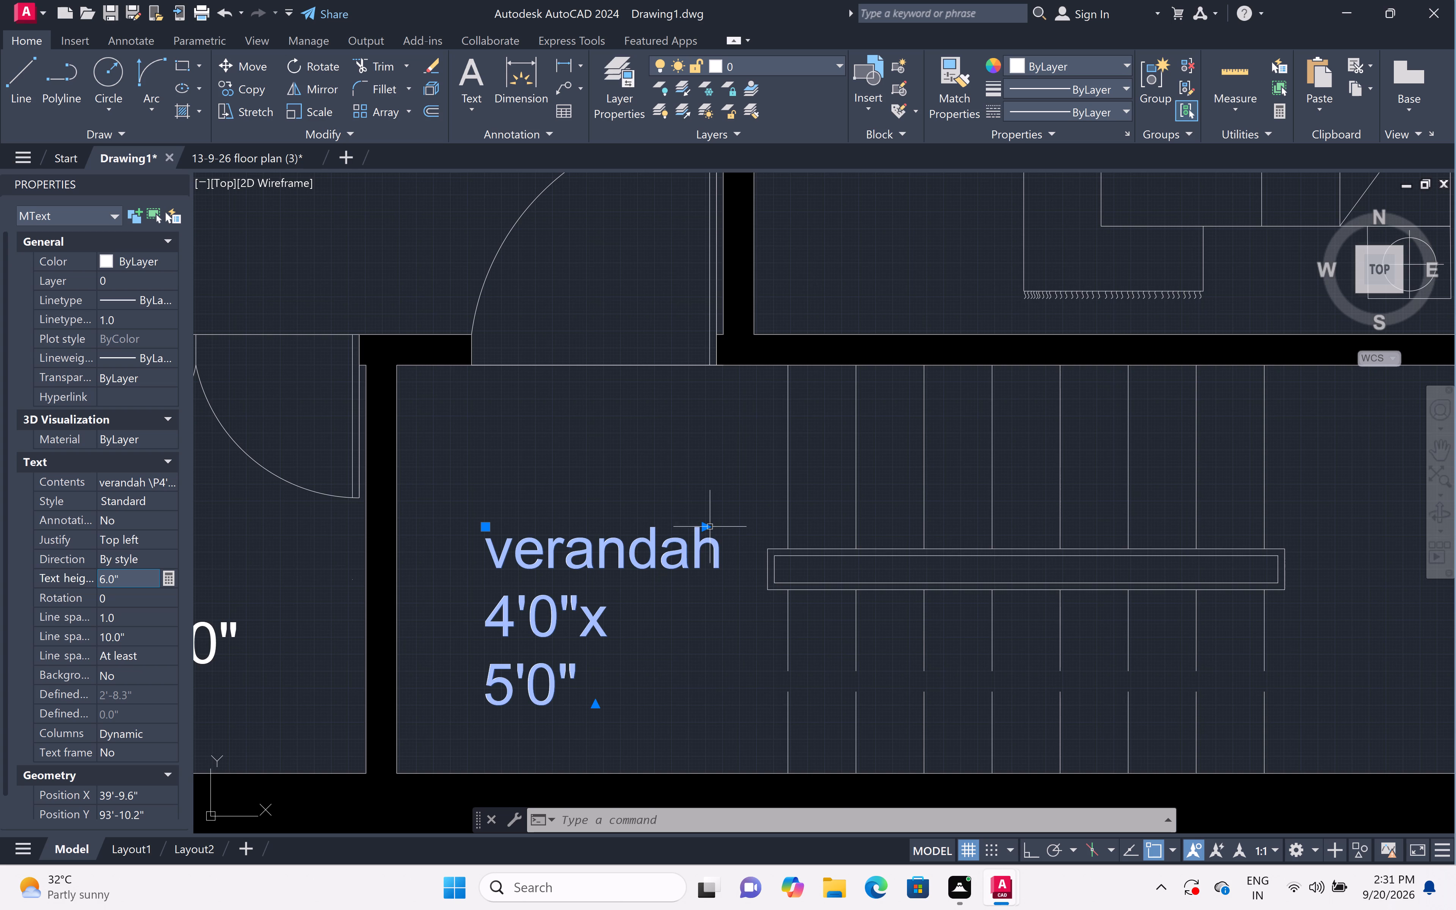
Widen the verandah label's text box to about 4'-10.4" so that 4'0"x 5'0" fits on one line.
left_click(710, 527)
double_click(705, 548)
left_click(704, 529)
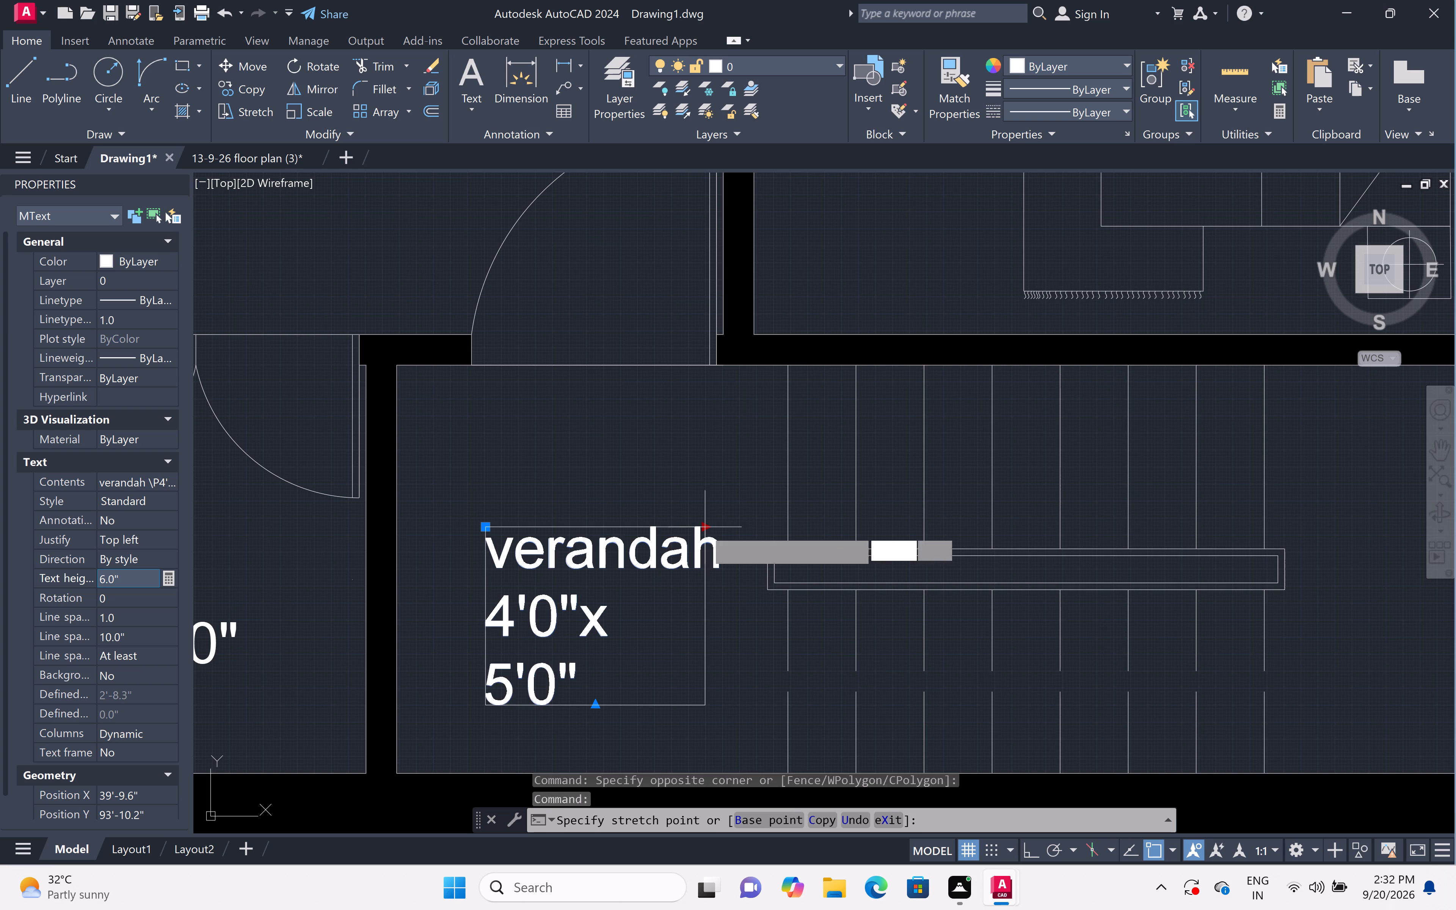
left_click(883, 526)
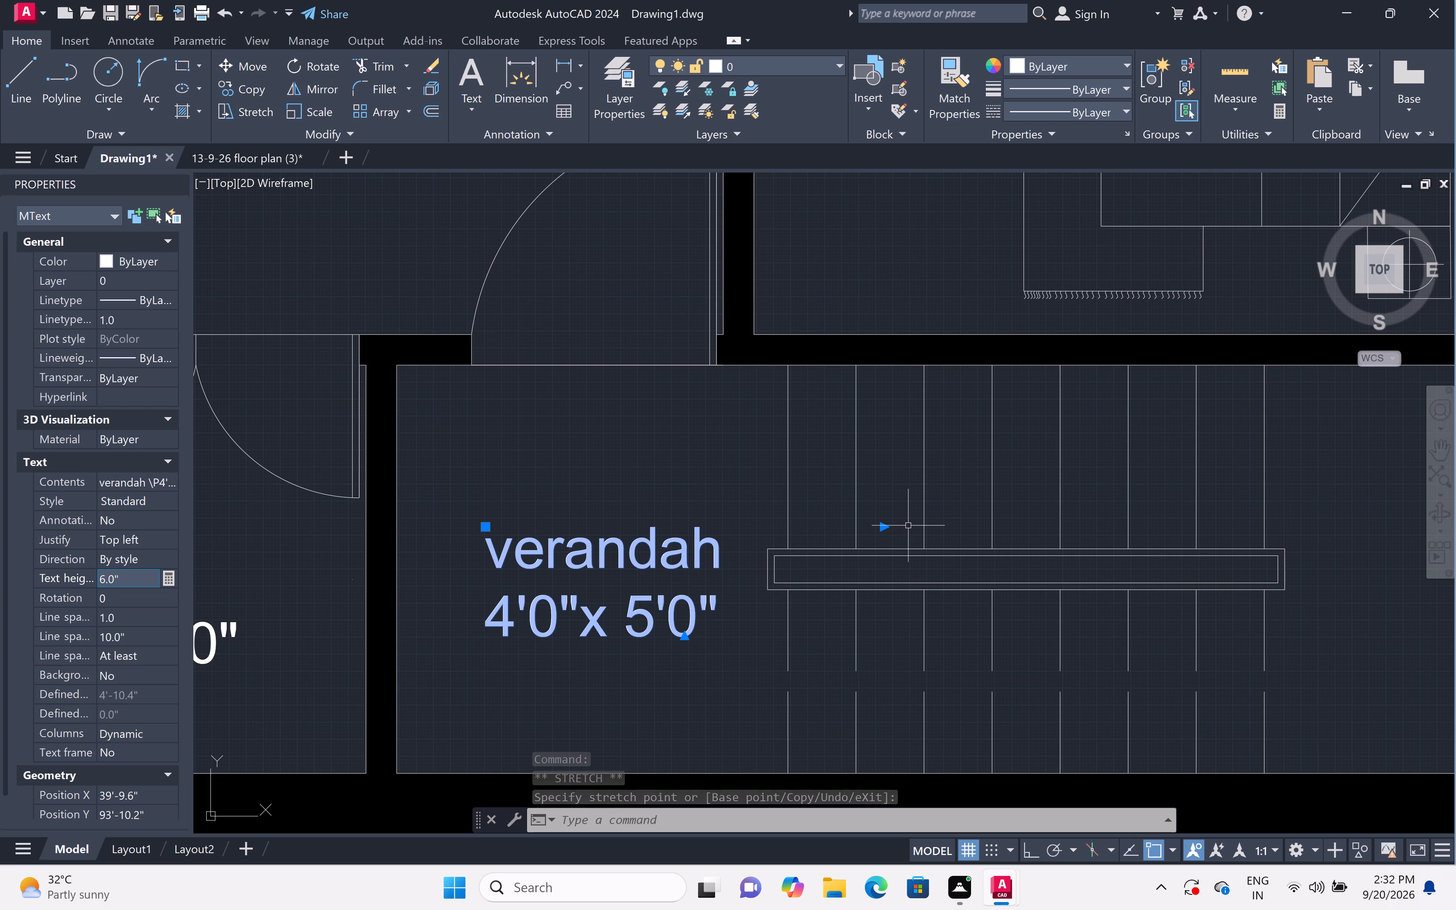
key("Escape")
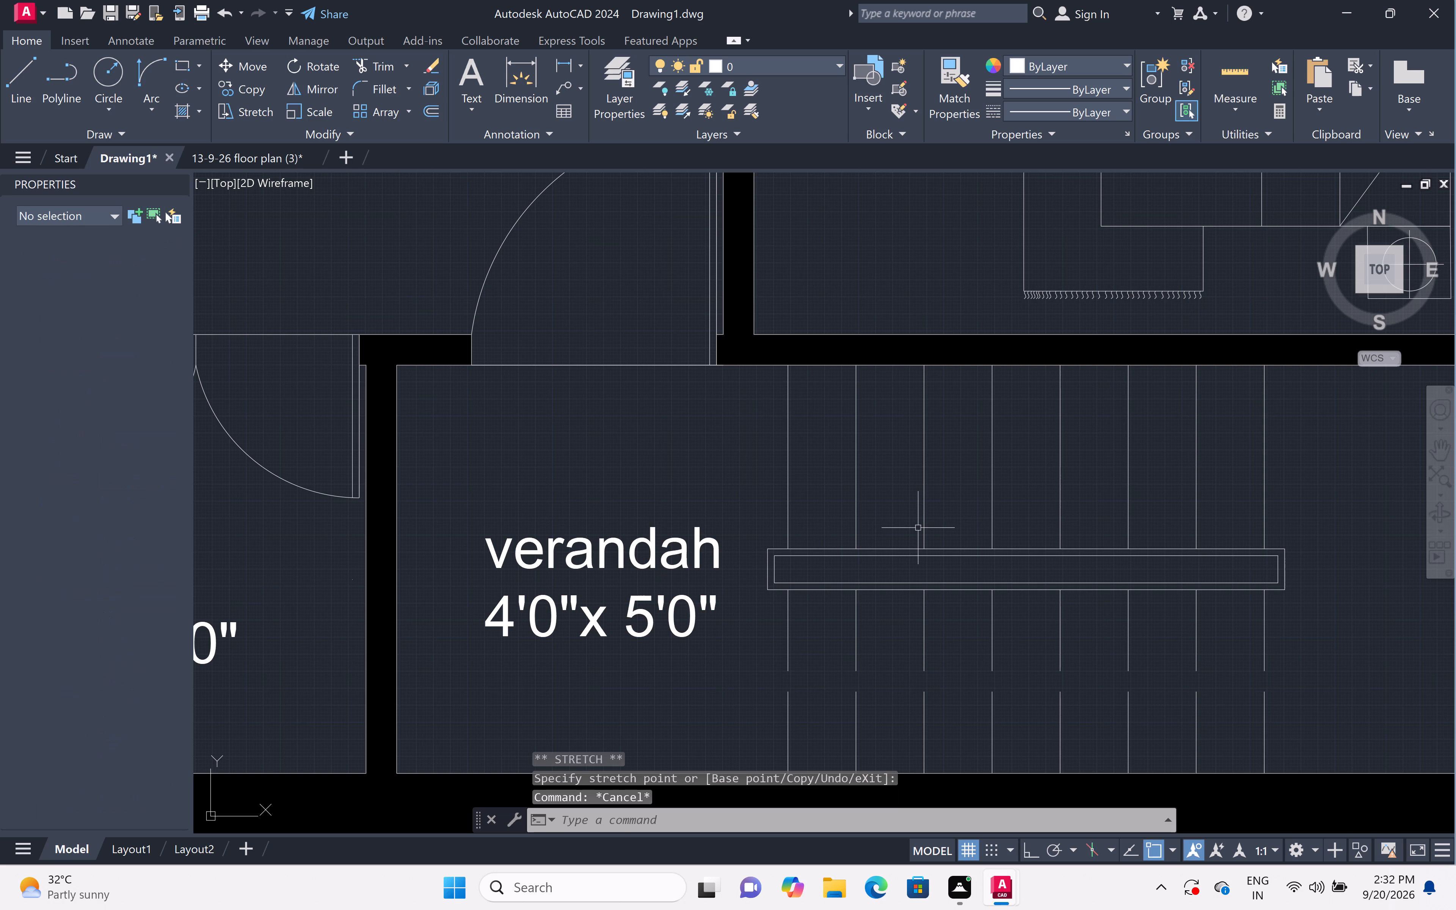
Close the object properties and add a horizontal linear dimension across the full outer width of the plan, just above the kitchen-side outer wall.
scroll(916, 533, "down", 4)
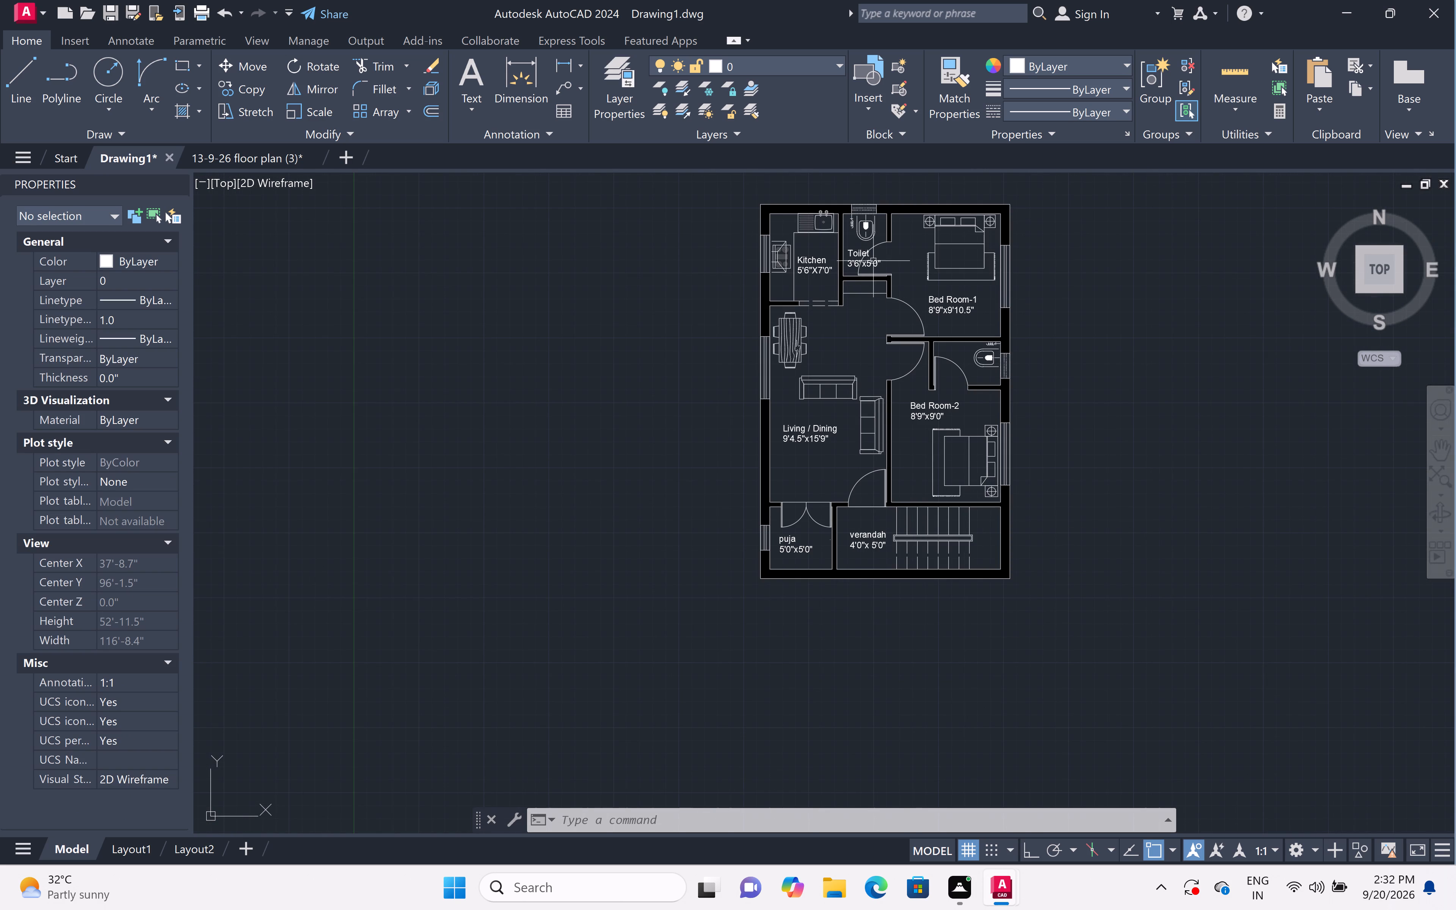
scroll(873, 261, "up", 3)
scroll(873, 261, "down", 2)
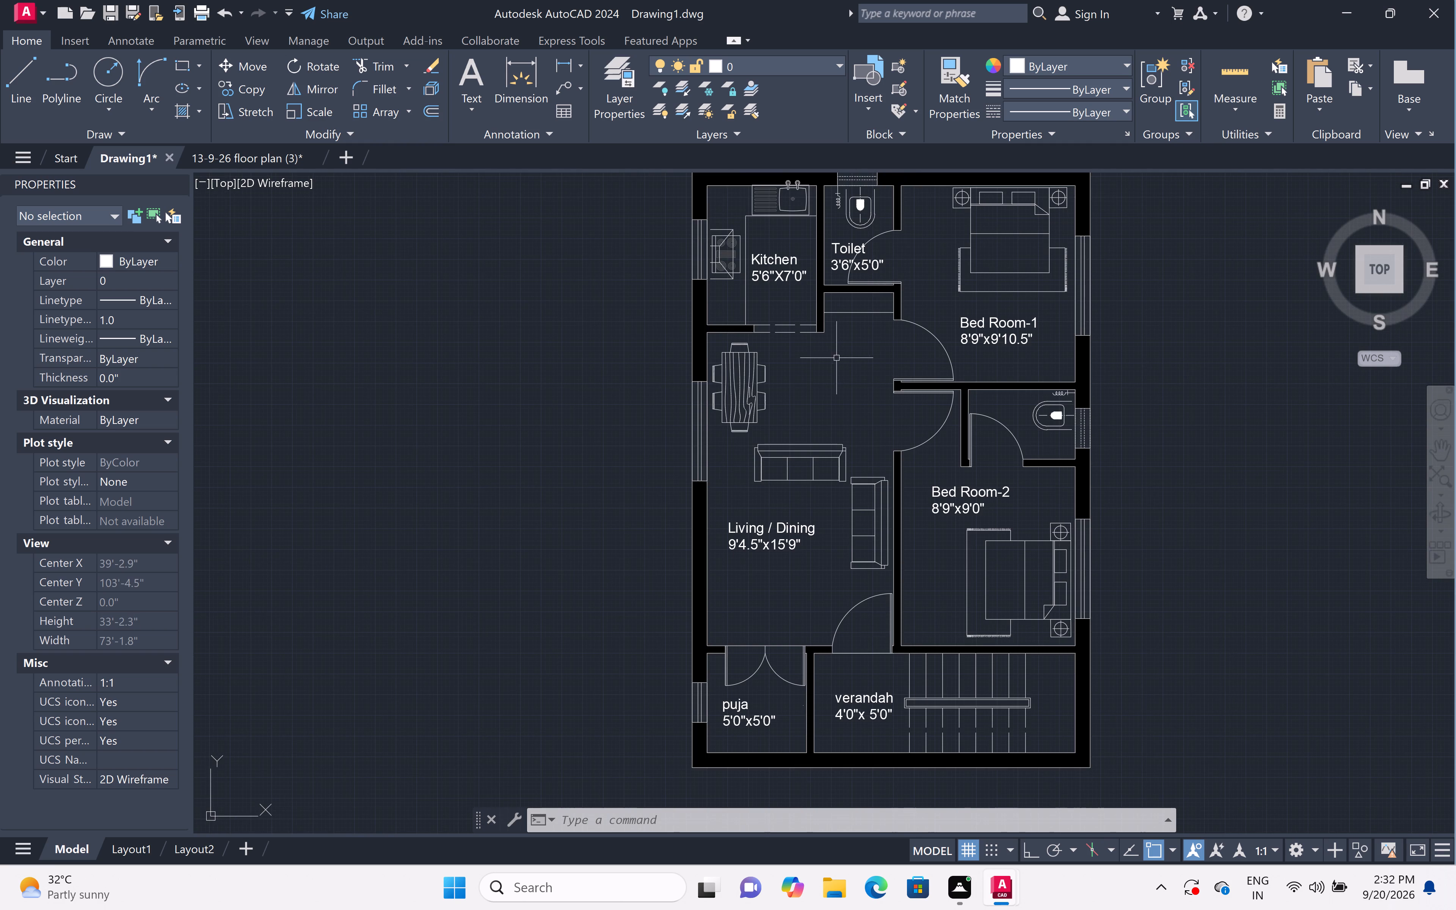
middle_click(836, 358)
middle_click_drag(812, 395, 772, 409)
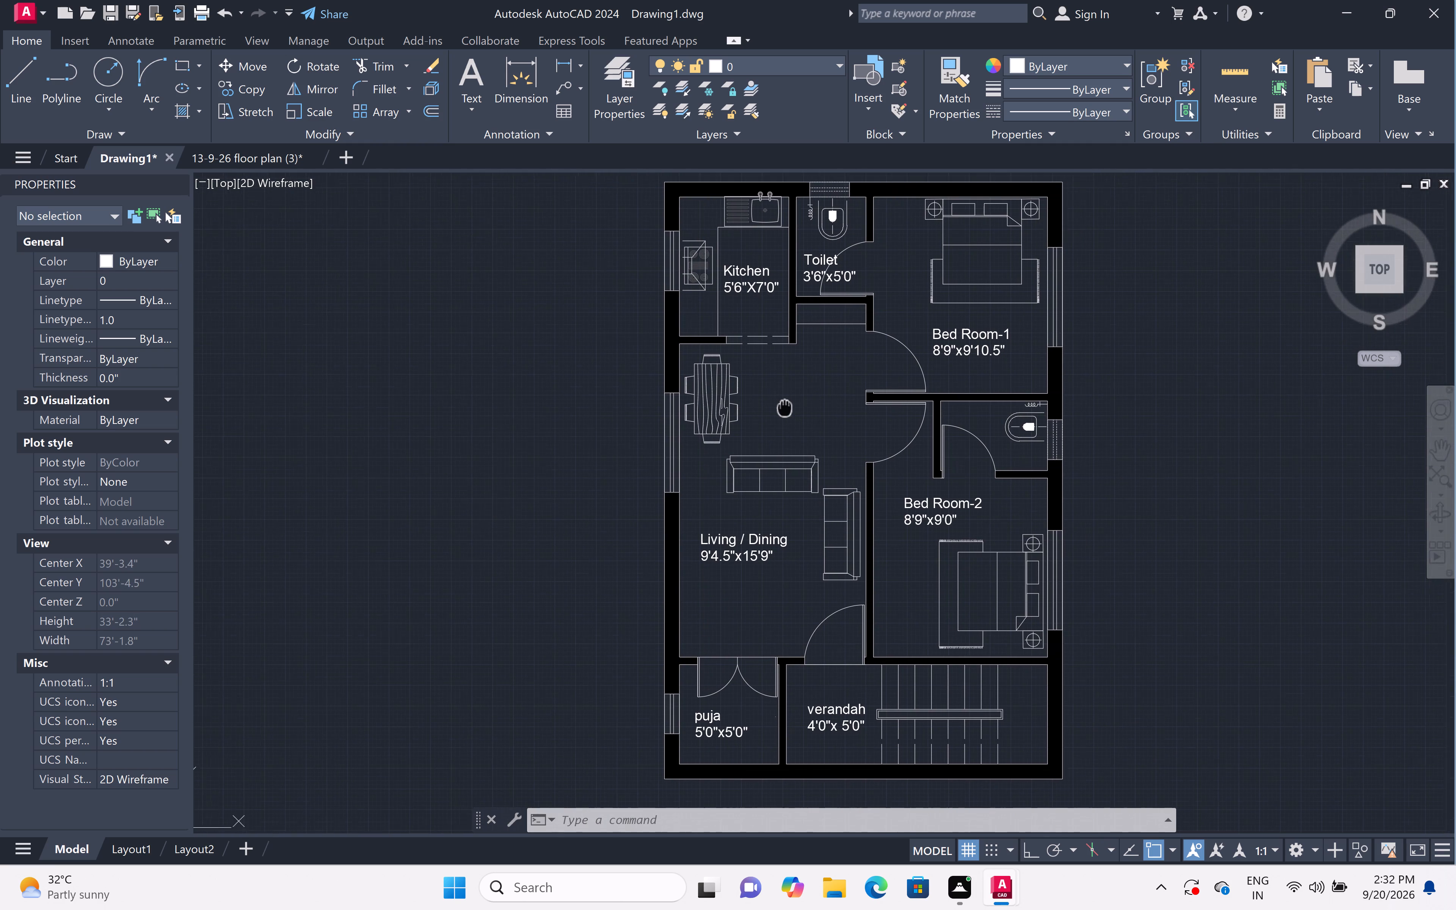
middle_click_drag(772, 409, 717, 418)
scroll(717, 417, "down", 1)
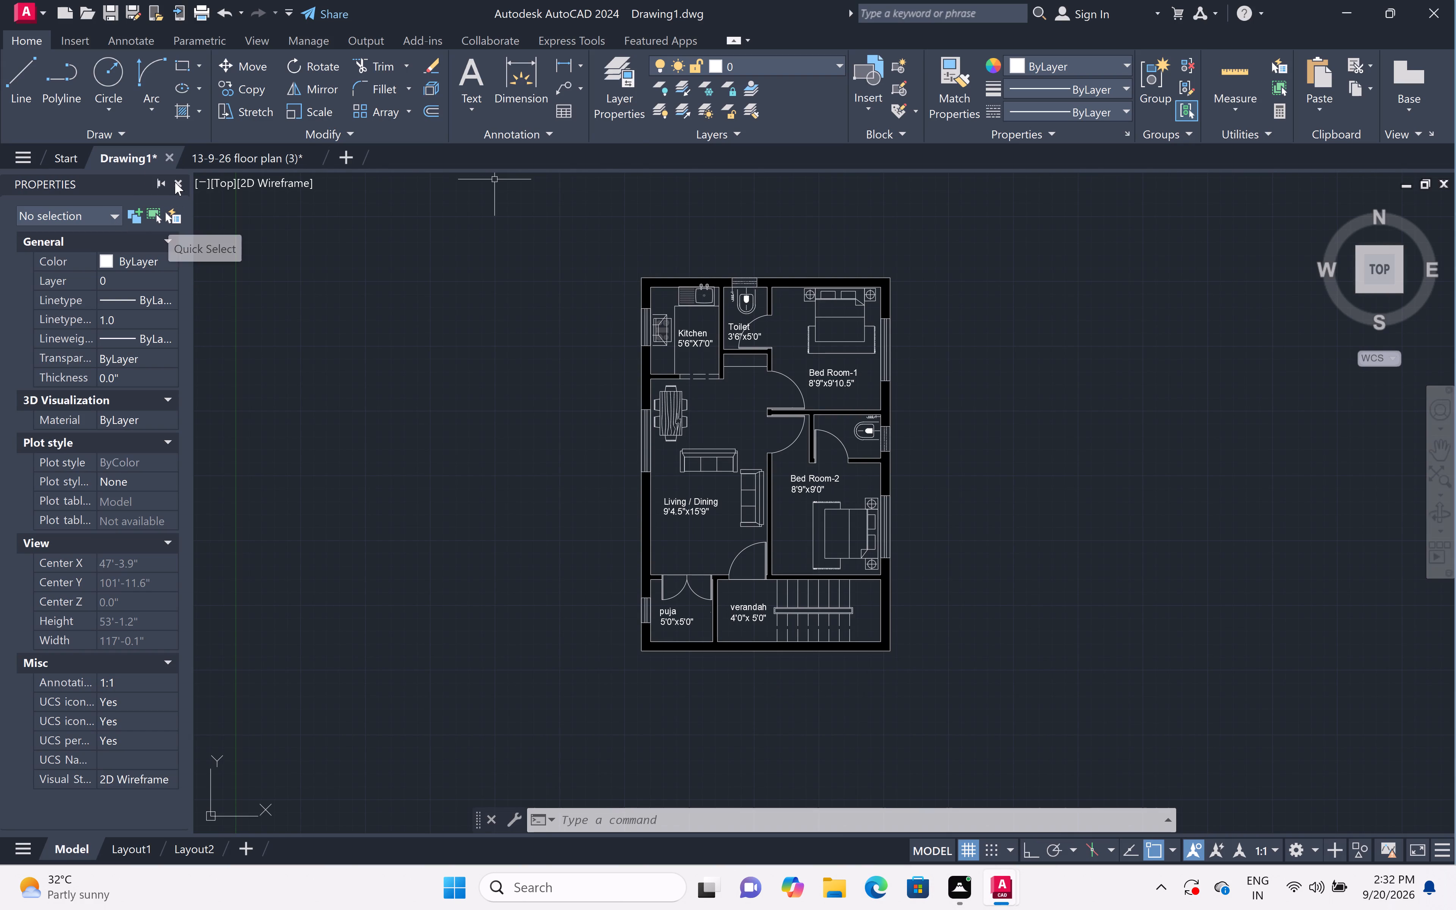
left_click(175, 182)
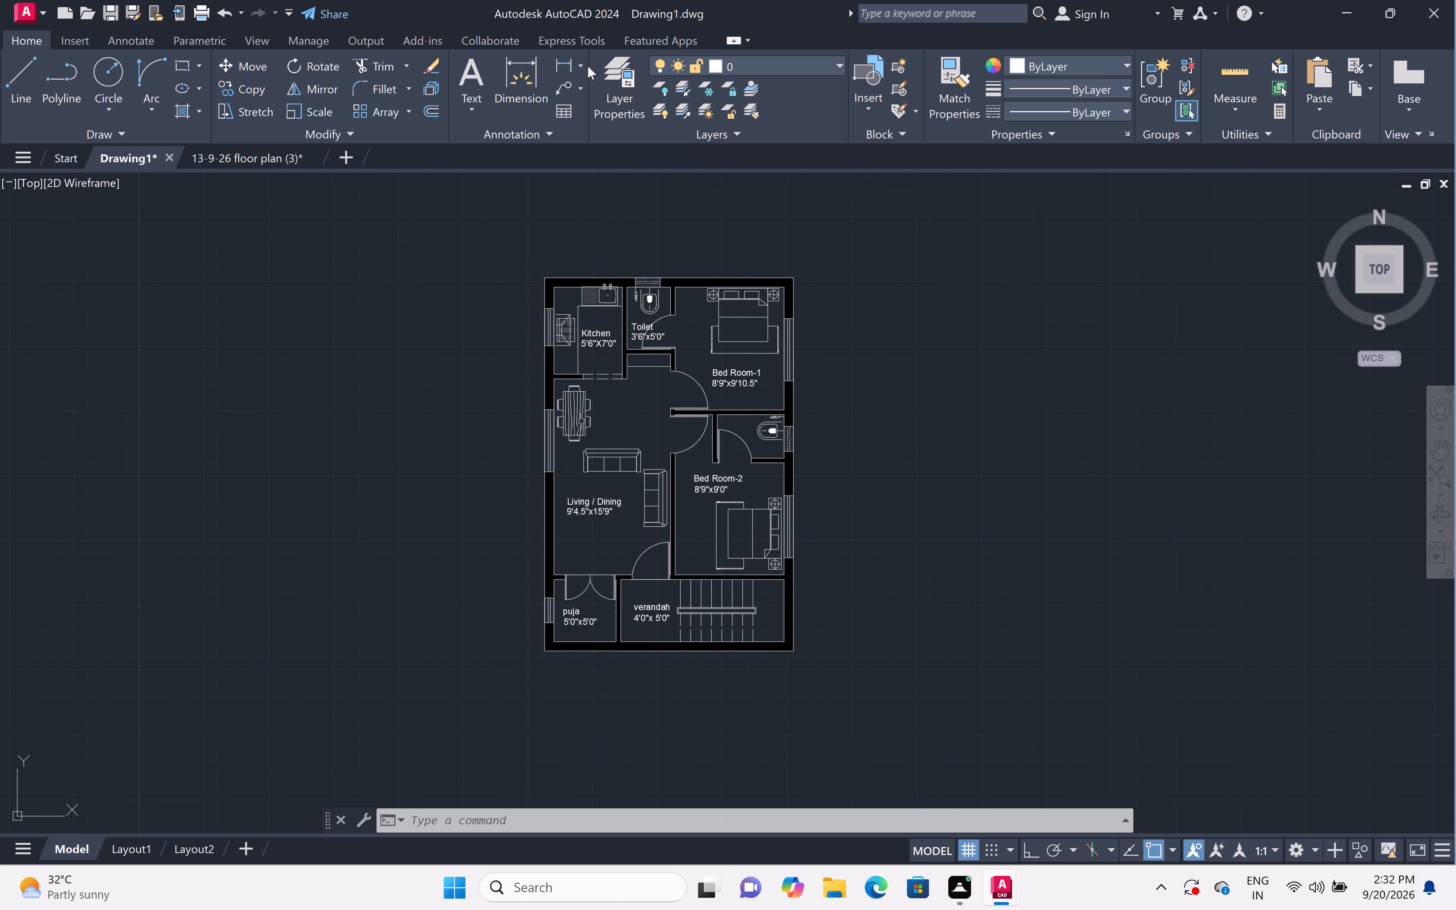
left_click(577, 63)
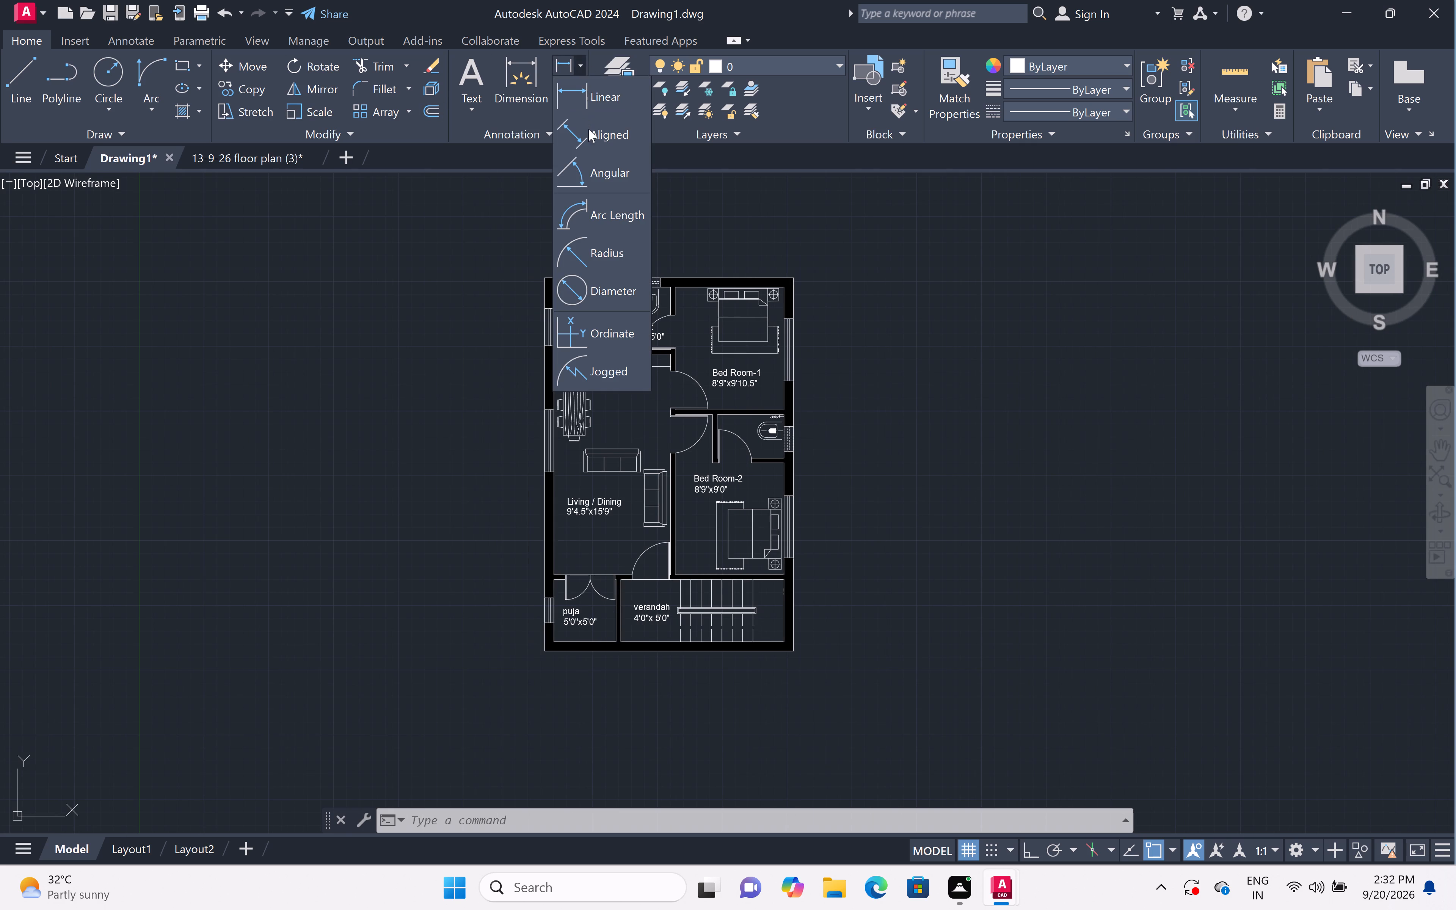
left_click(597, 97)
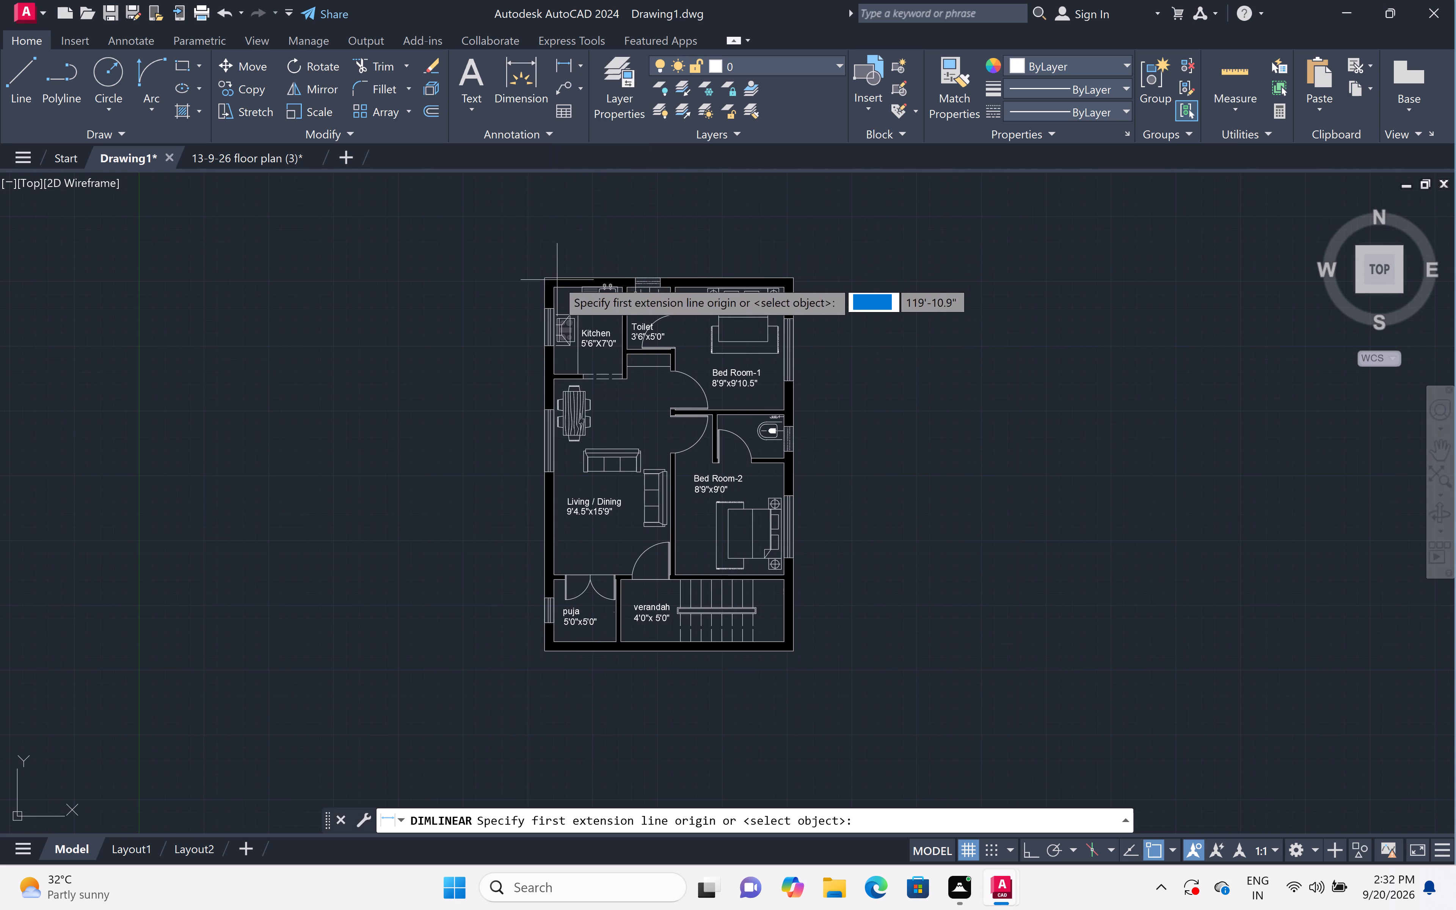
left_click(549, 276)
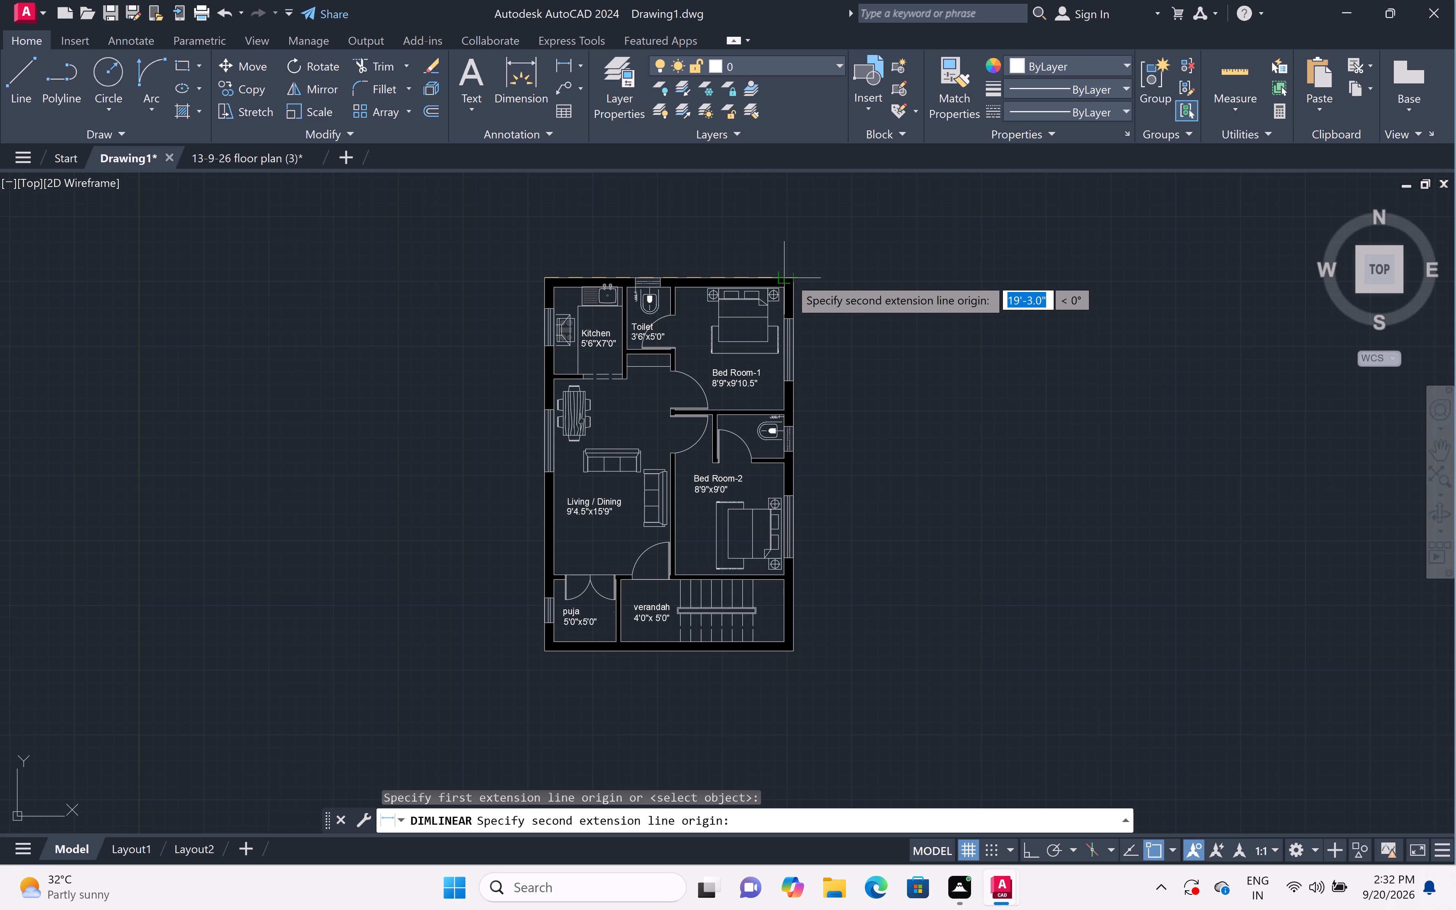
left_click(795, 278)
left_click(800, 256)
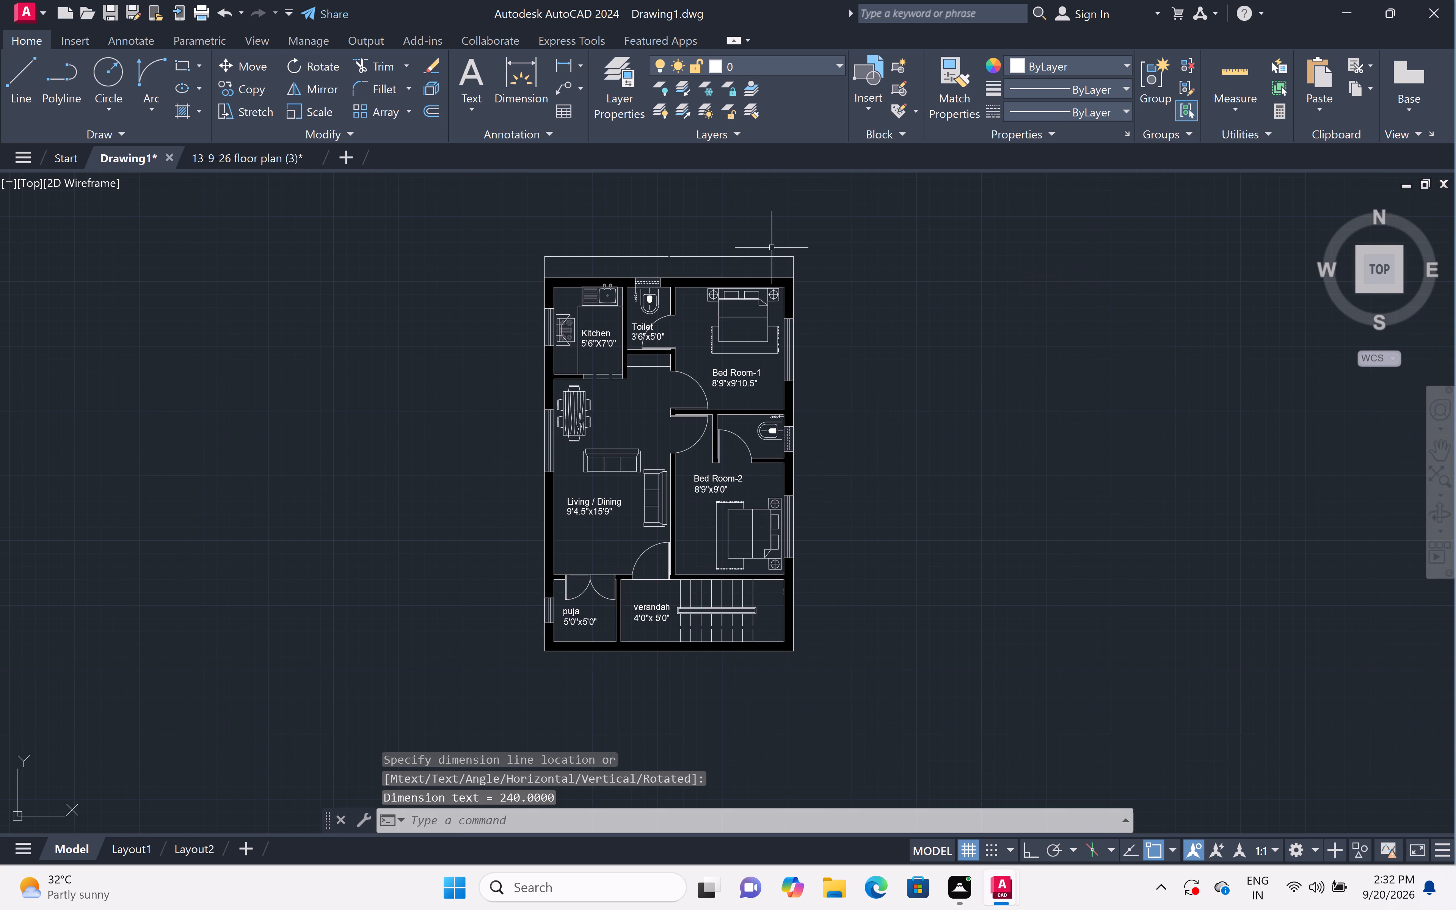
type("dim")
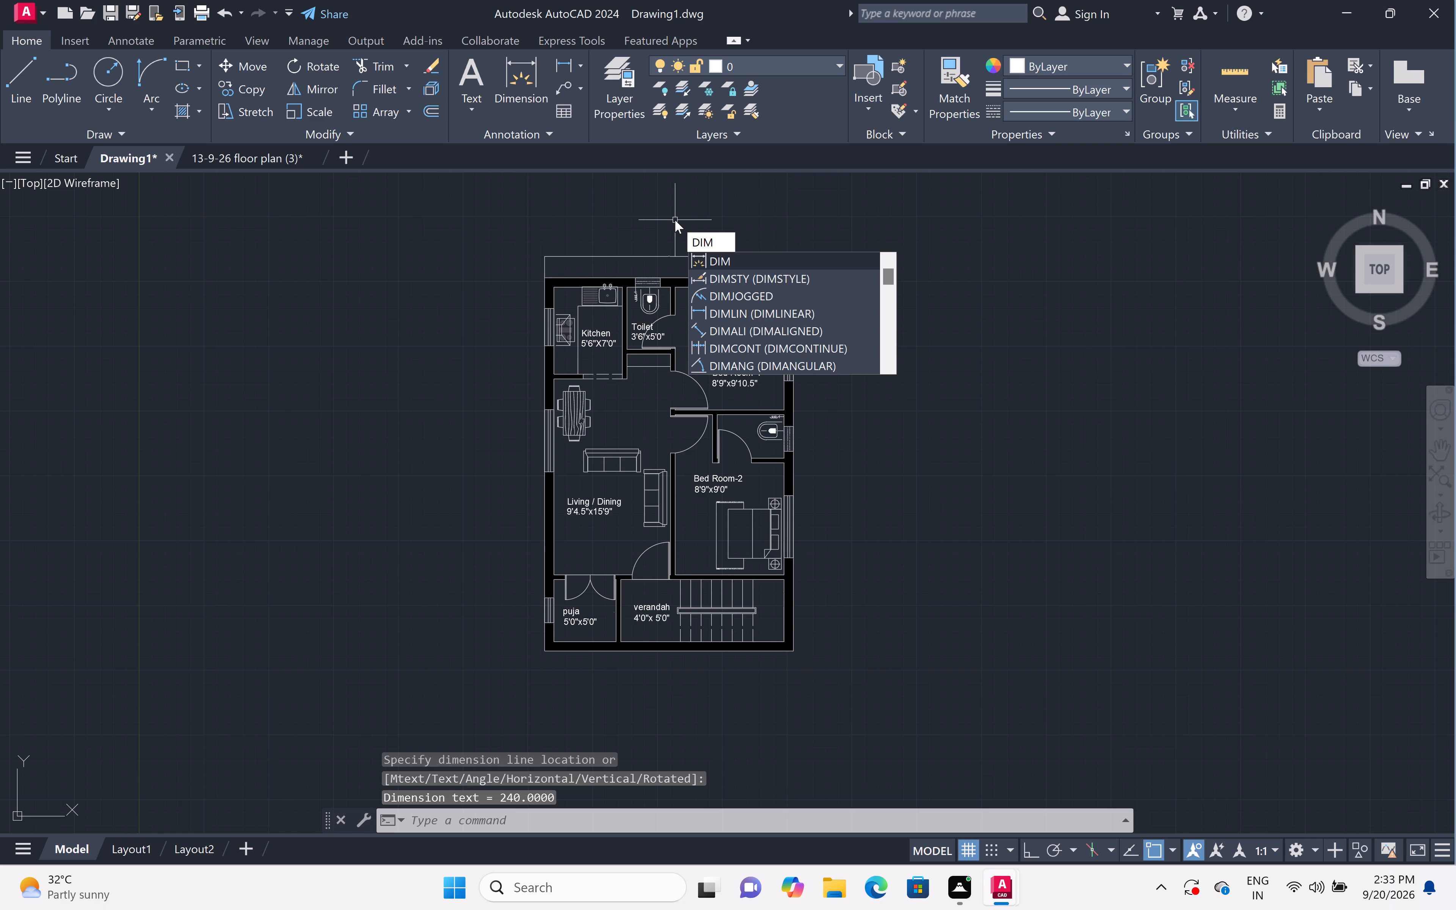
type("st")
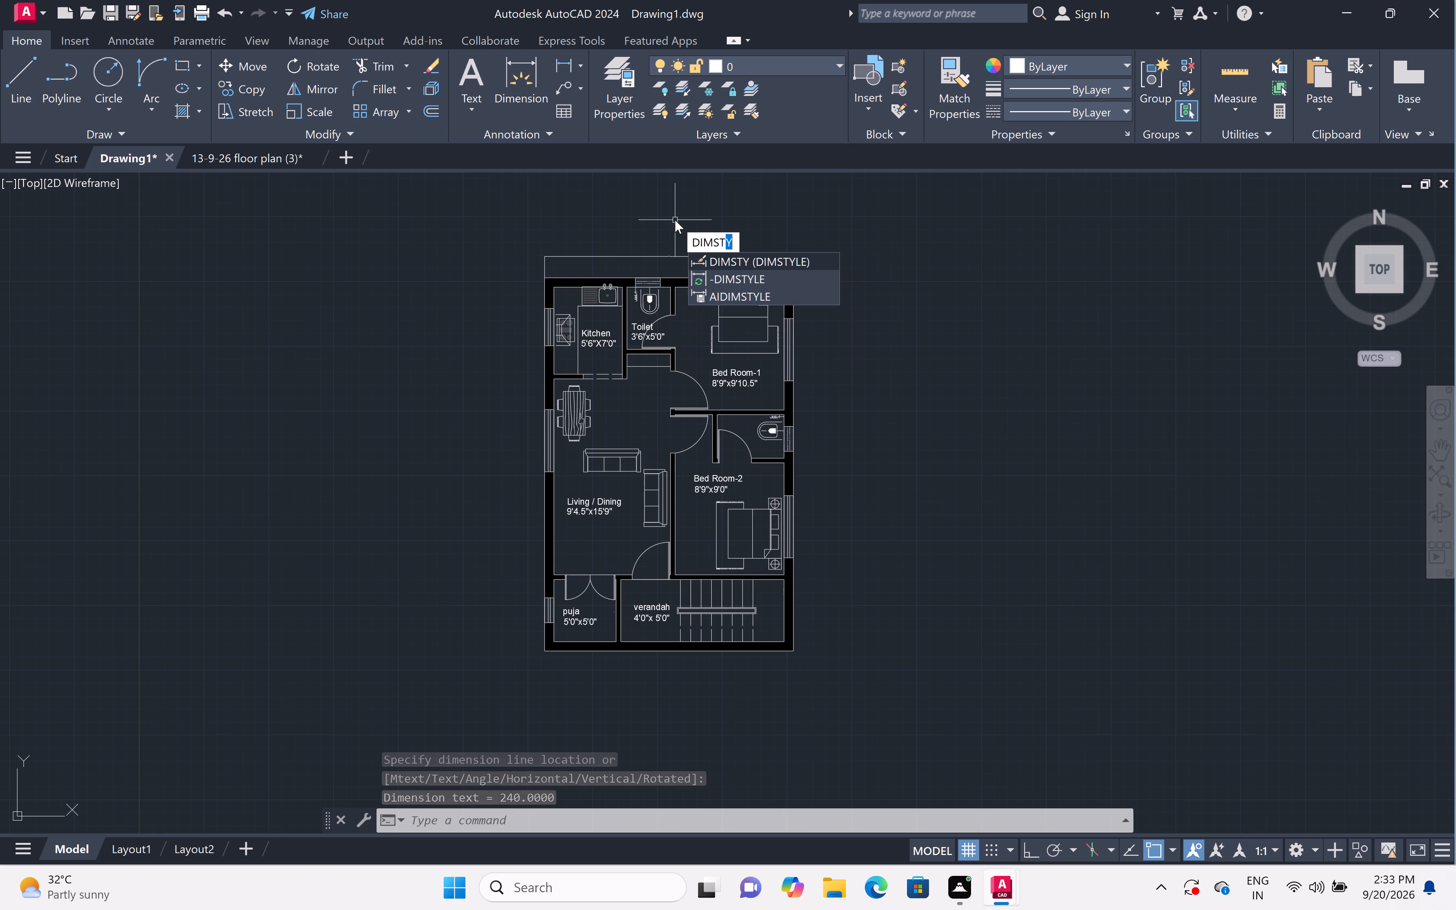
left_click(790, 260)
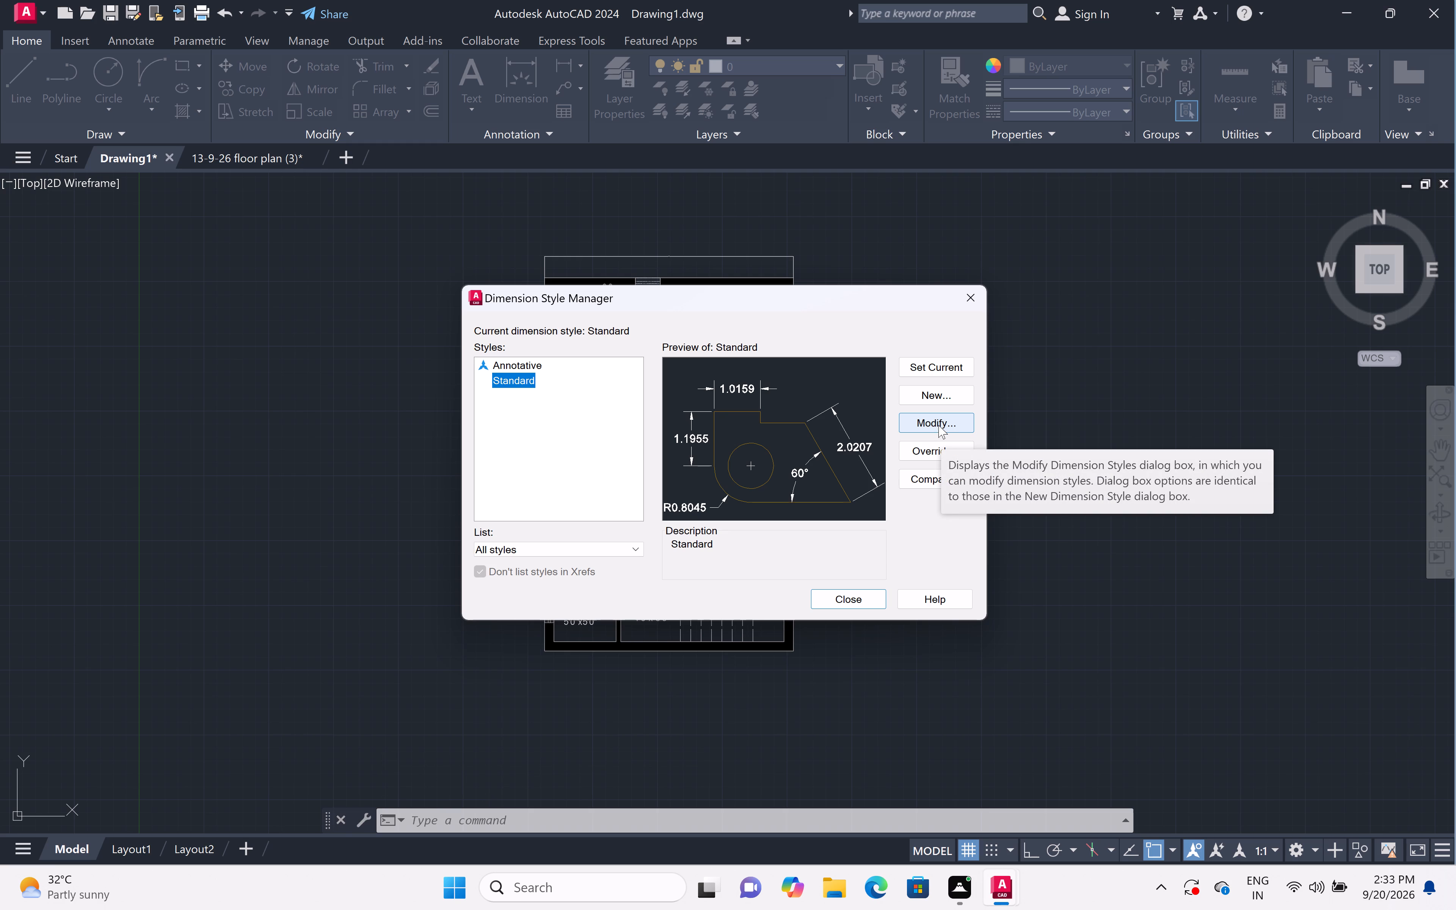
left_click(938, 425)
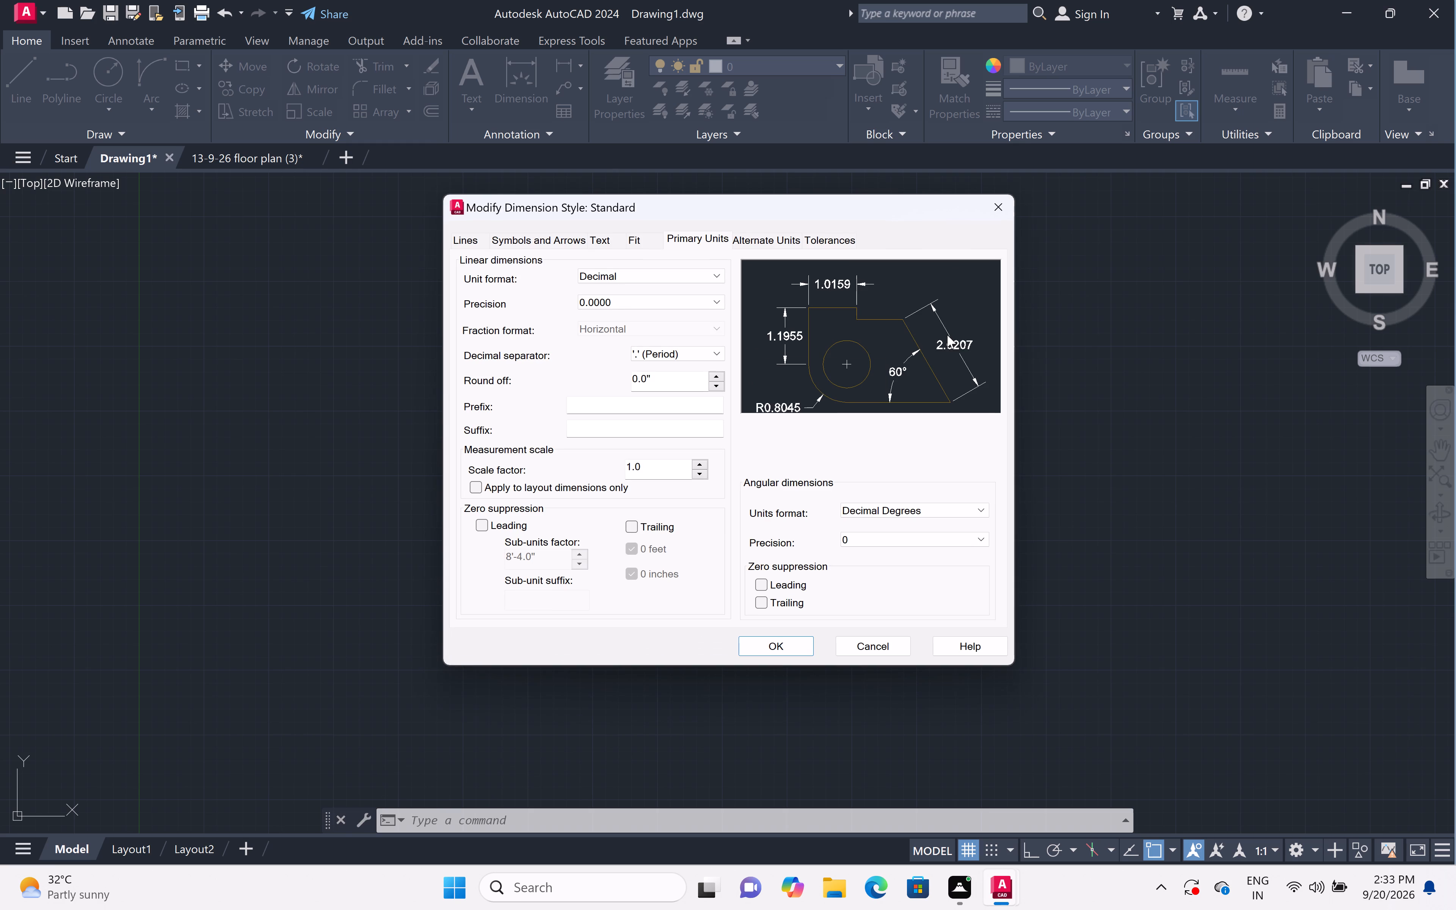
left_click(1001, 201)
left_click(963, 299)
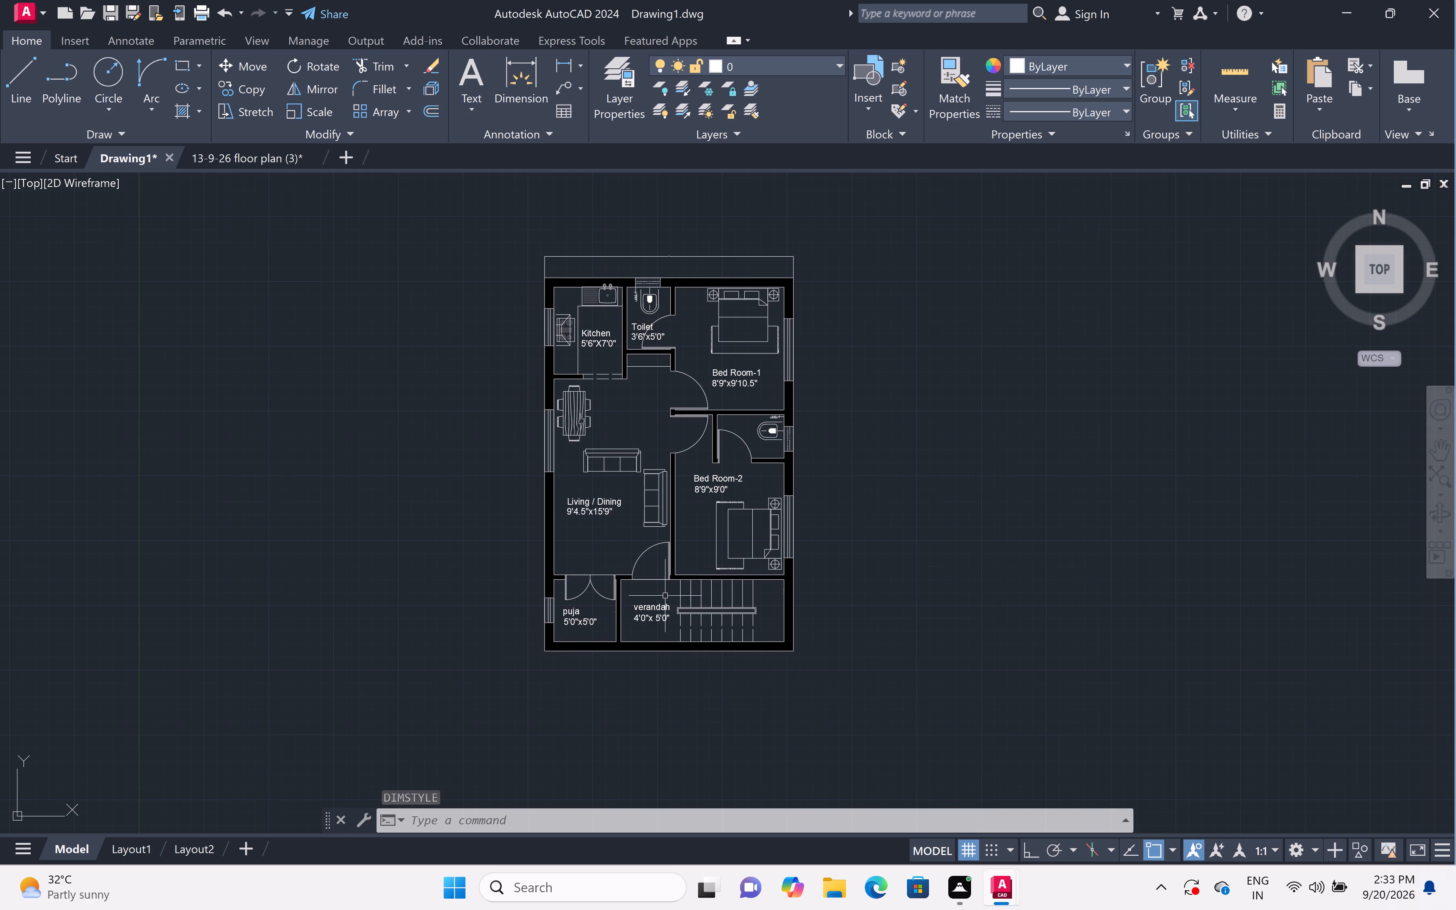
With ortho on for the later segments, outline an opening in the outer wall below the verandah using three connected lines across and along the wall.
scroll(661, 573, "up", 5)
scroll(594, 582, "down", 1)
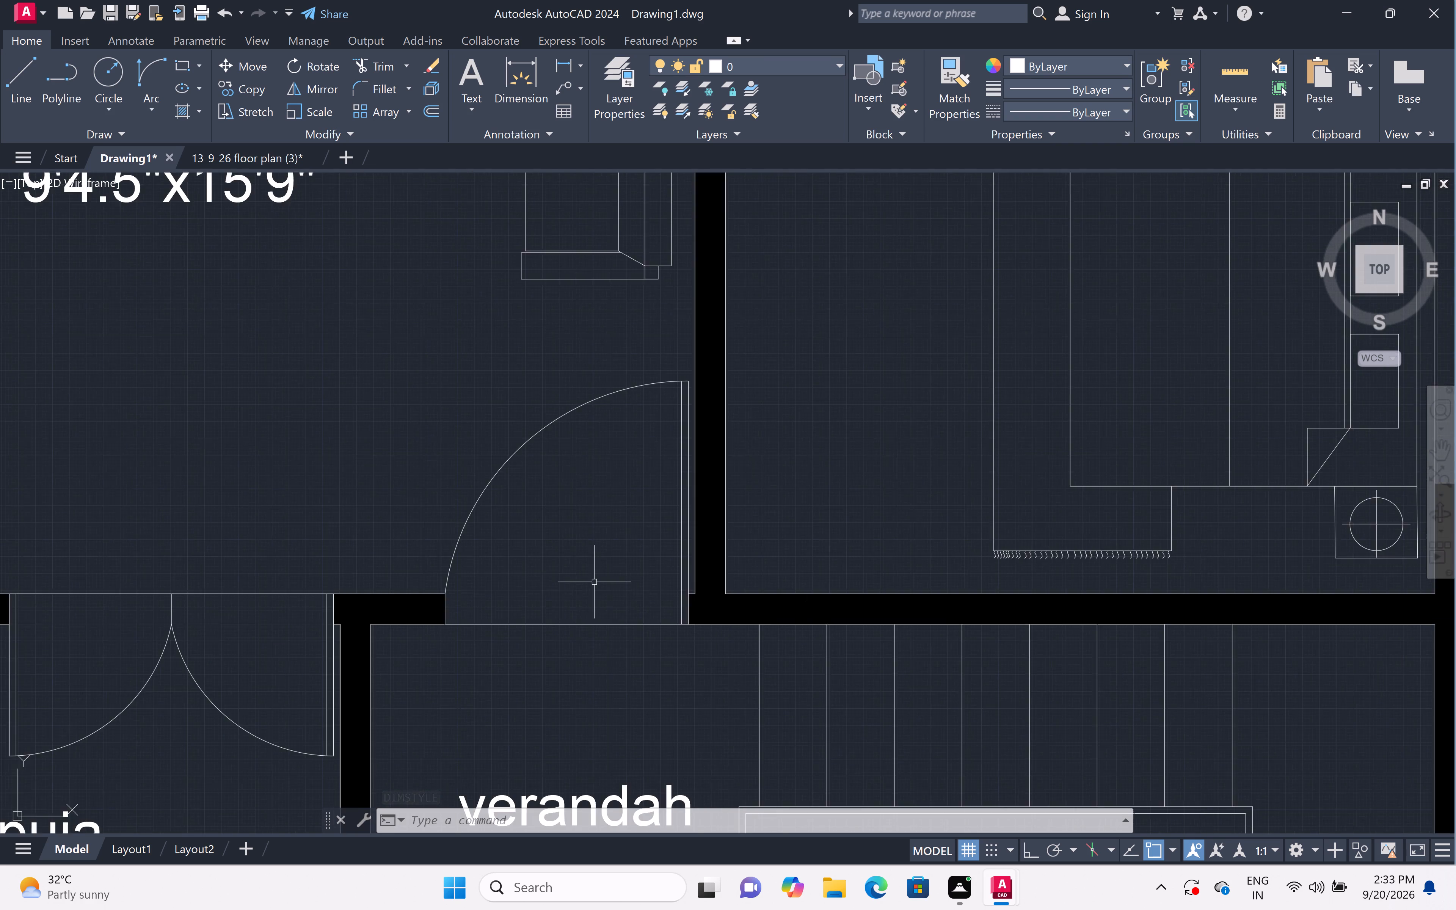
scroll(594, 582, "down", 2)
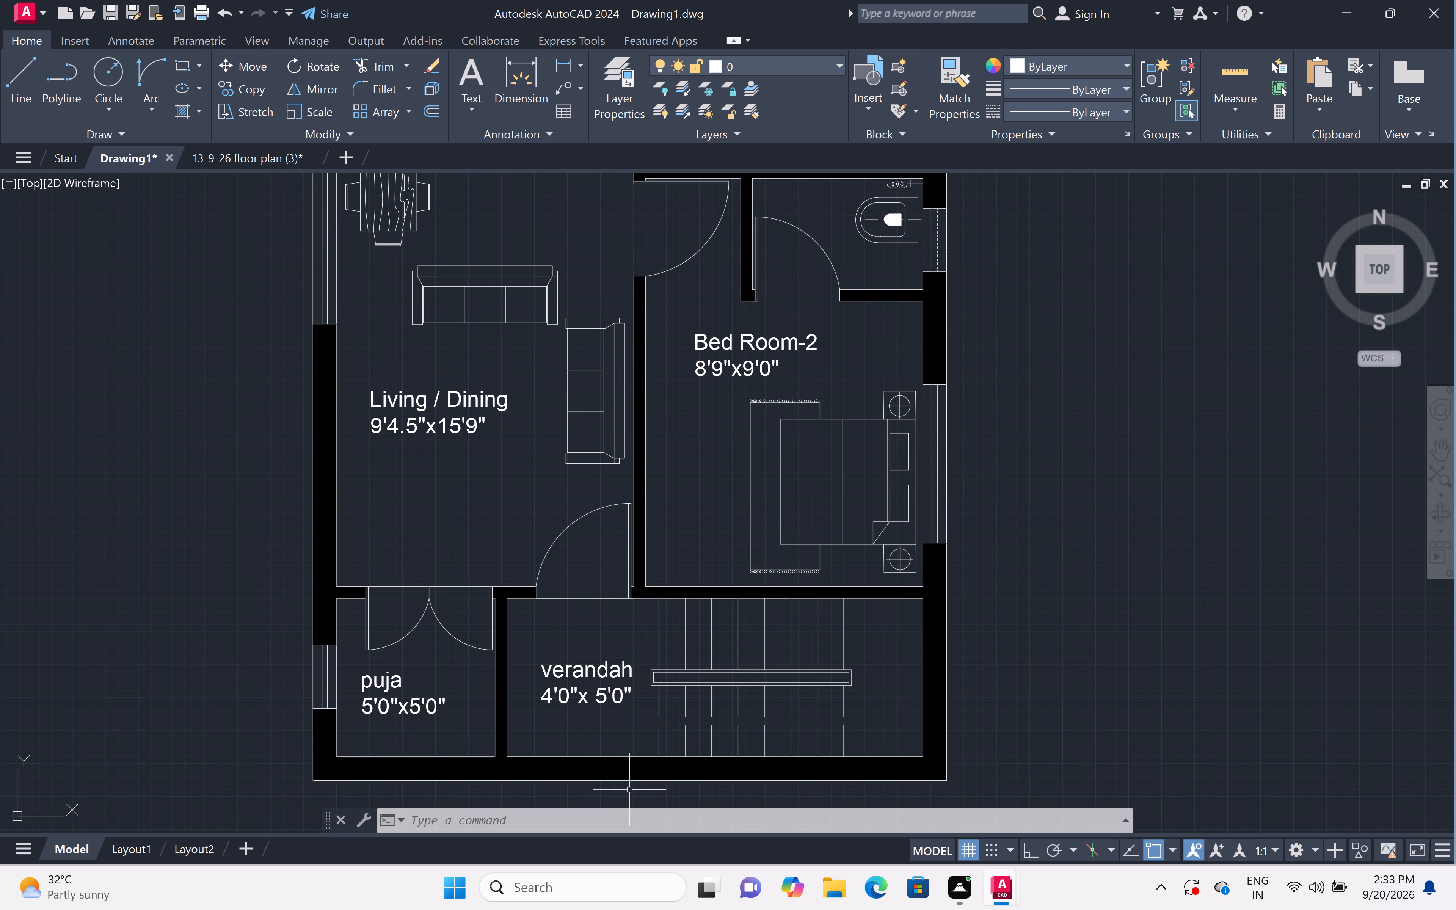
scroll(629, 786, "up", 2)
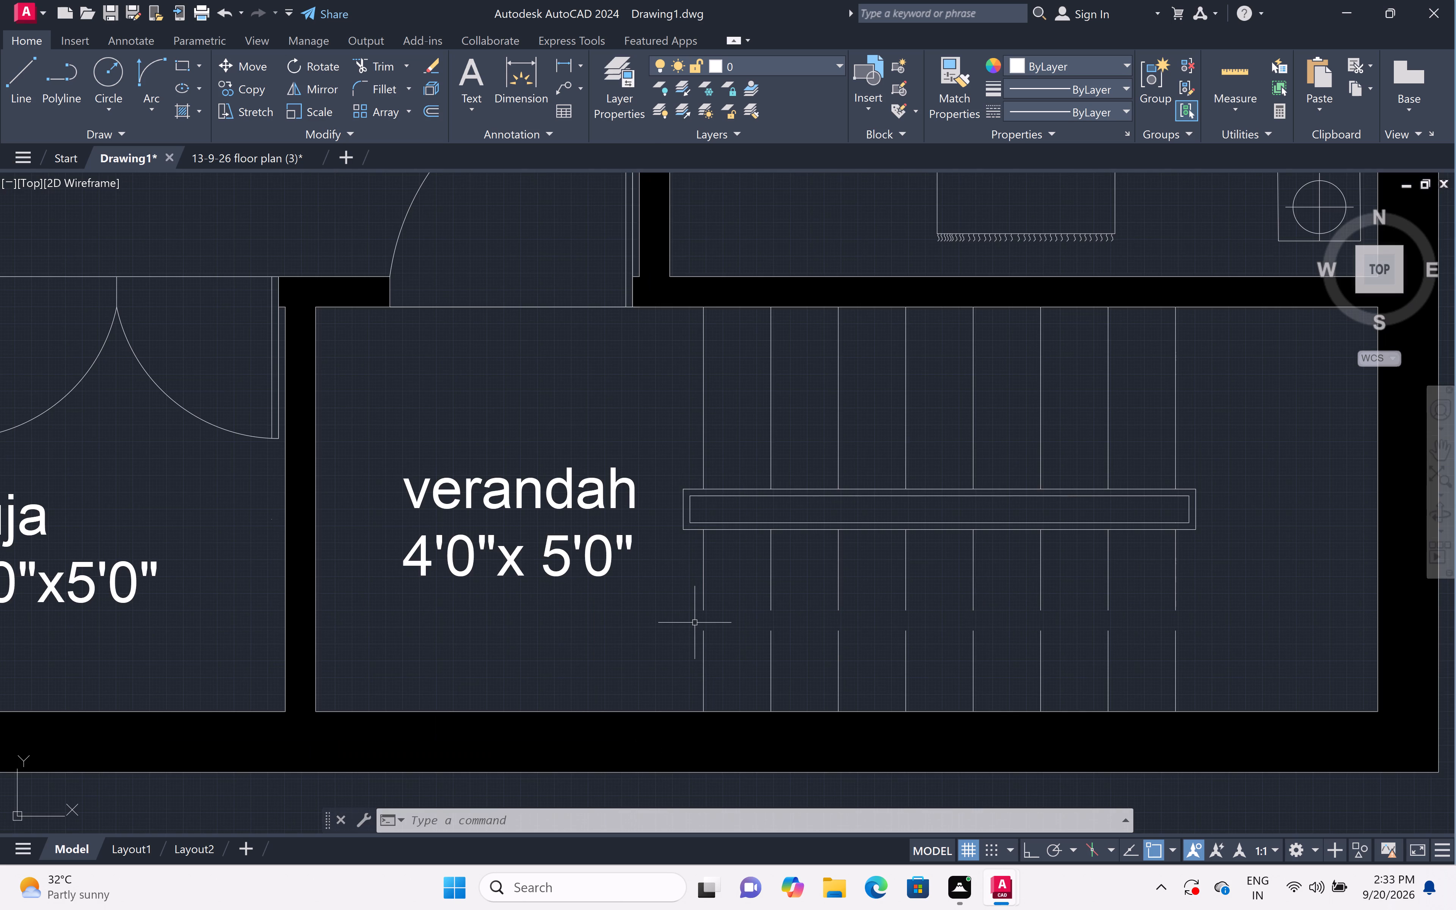
type("l")
key("space")
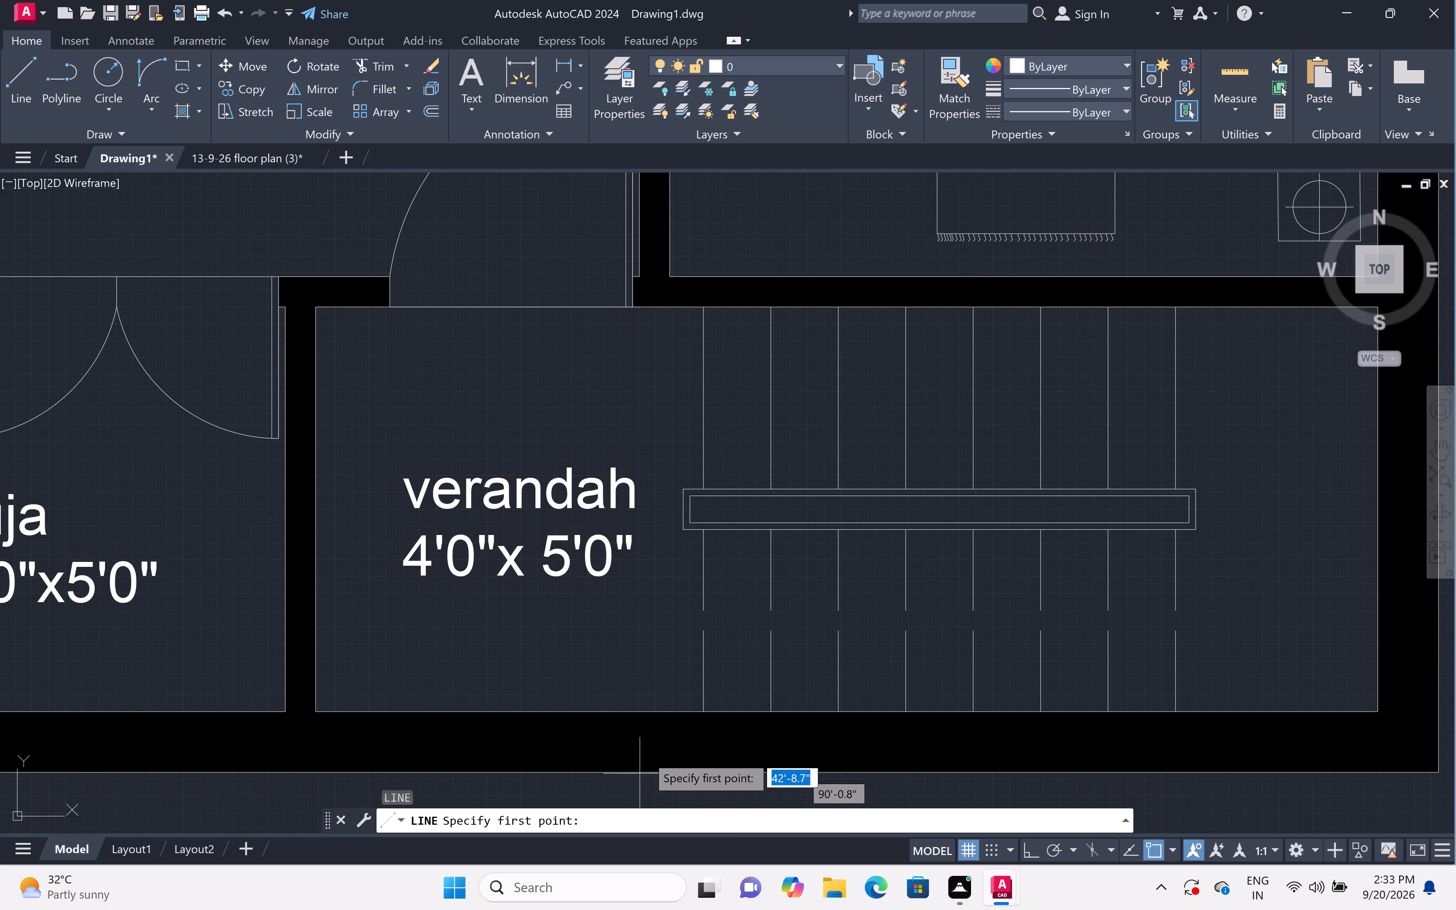
left_click(680, 710)
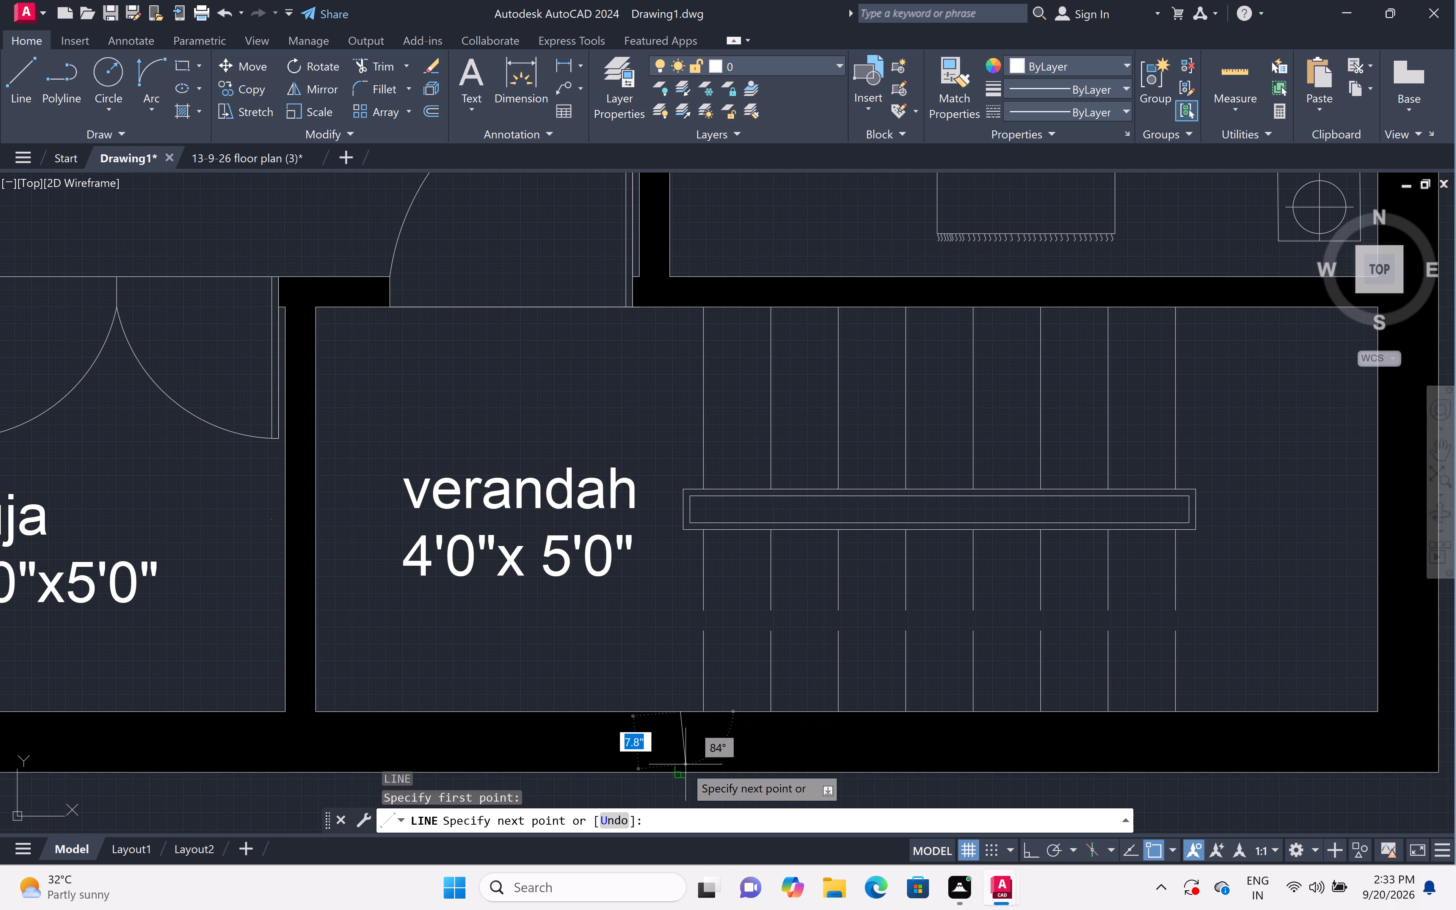
left_click(677, 776)
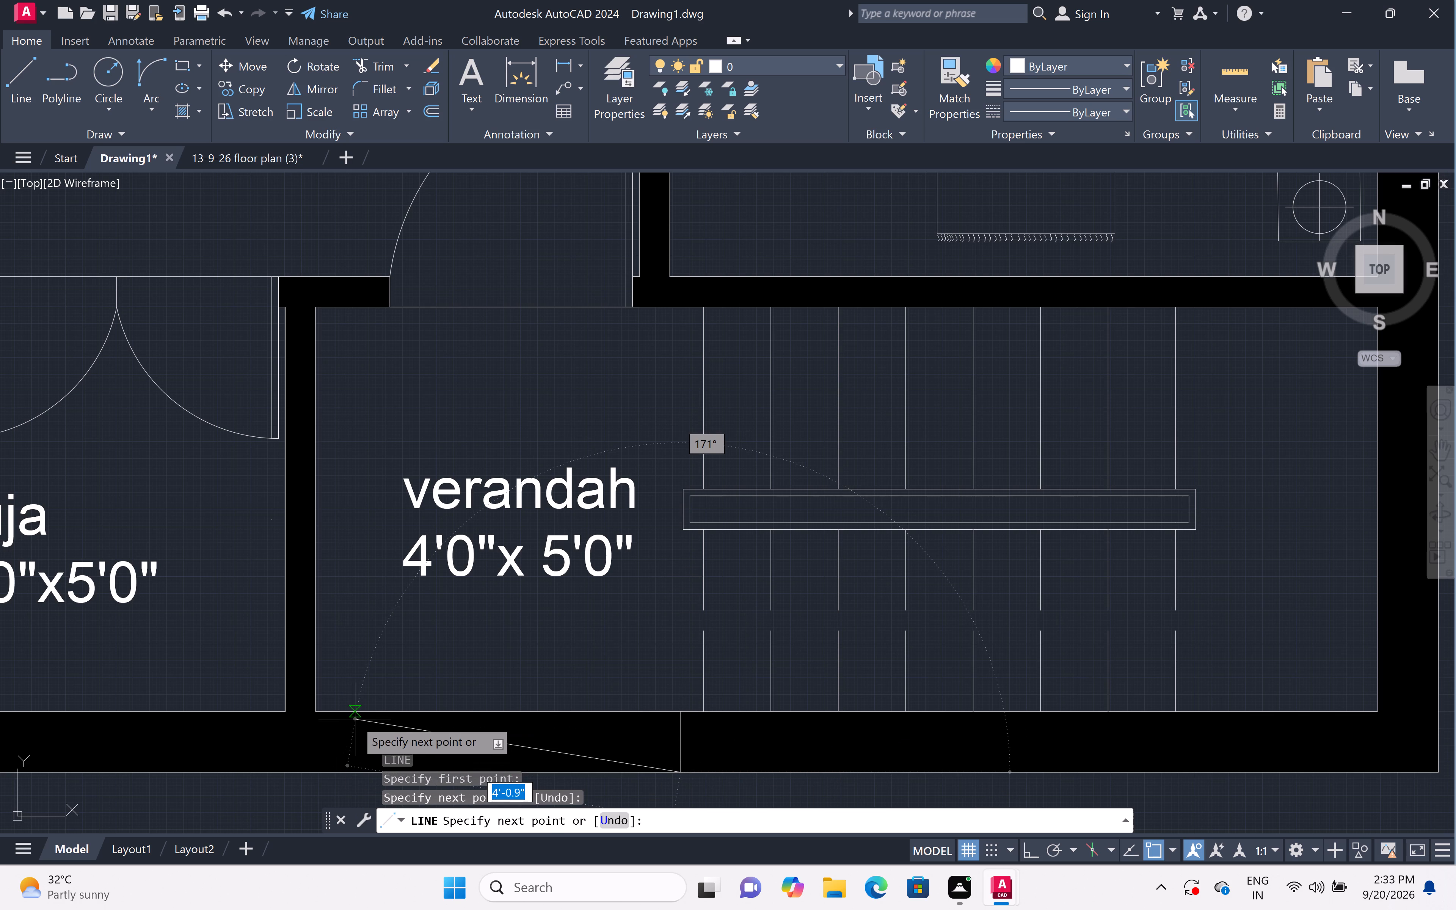
key("F8")
scroll(426, 674, "down", 2)
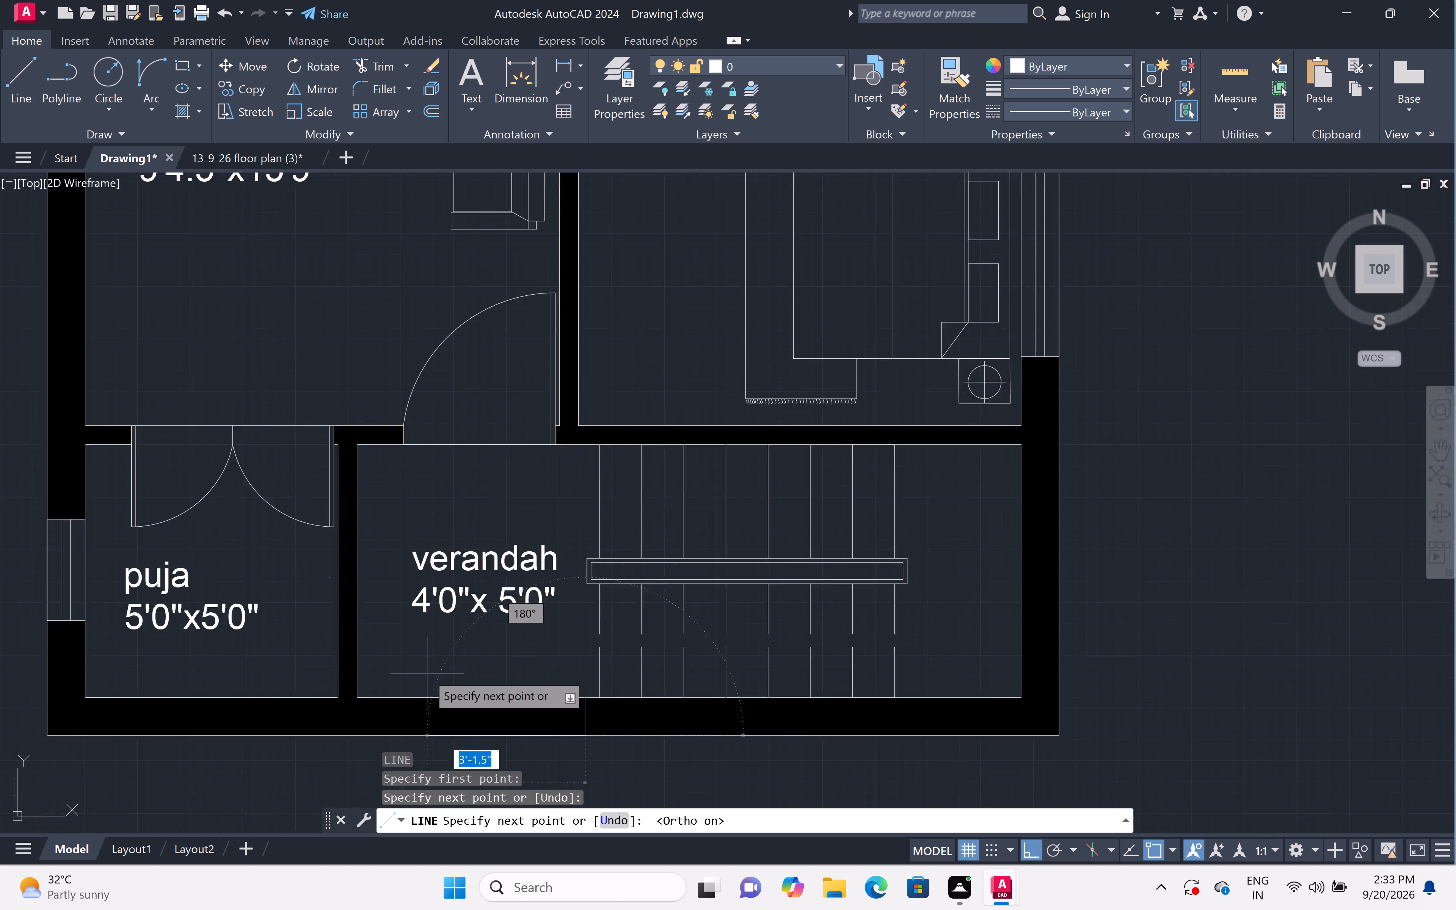
left_click(390, 711)
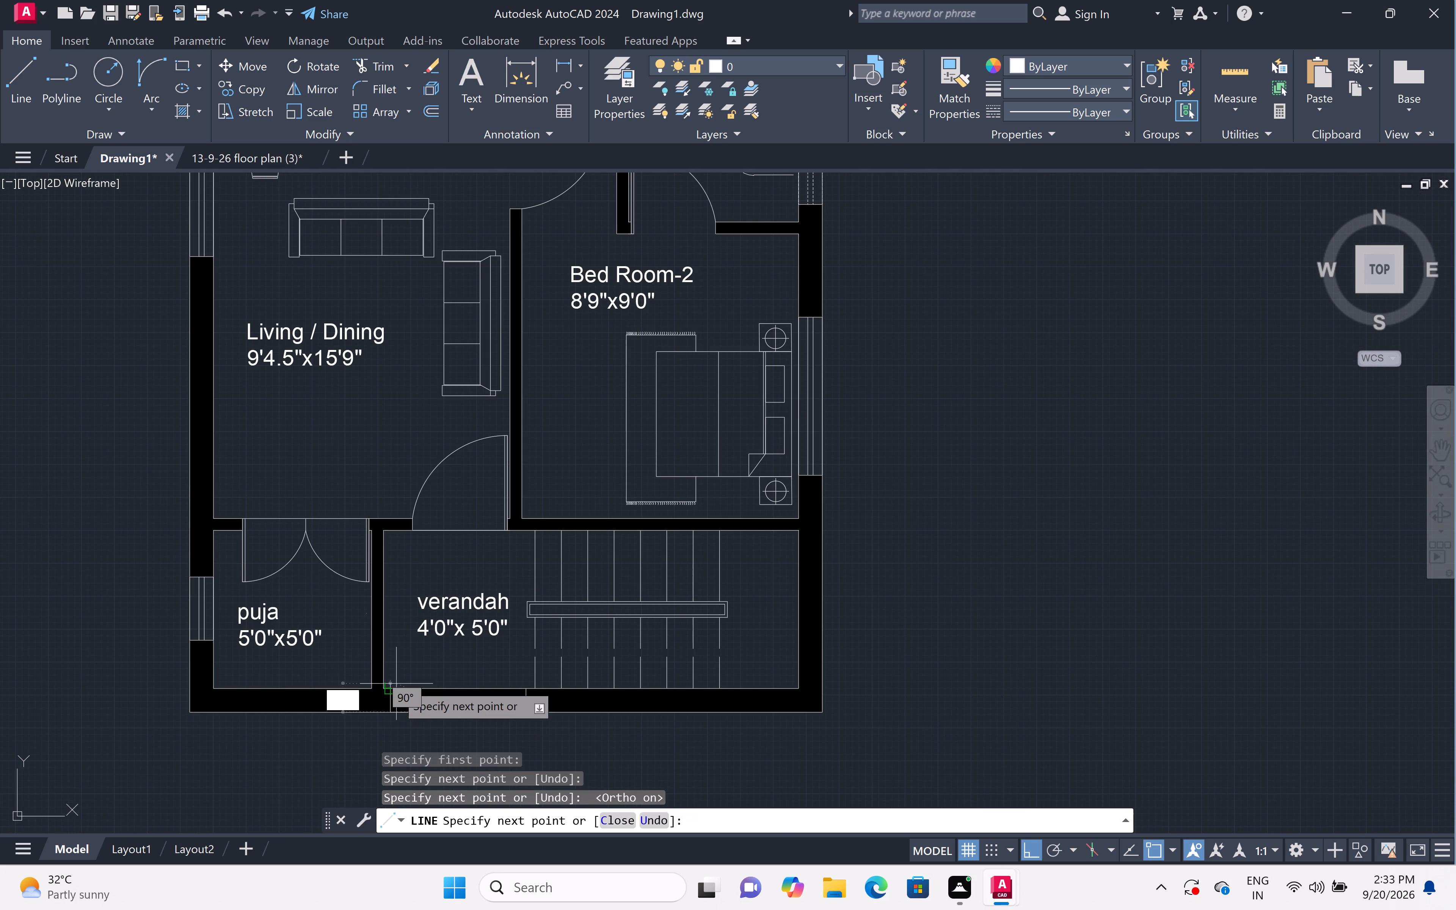
left_click(396, 684)
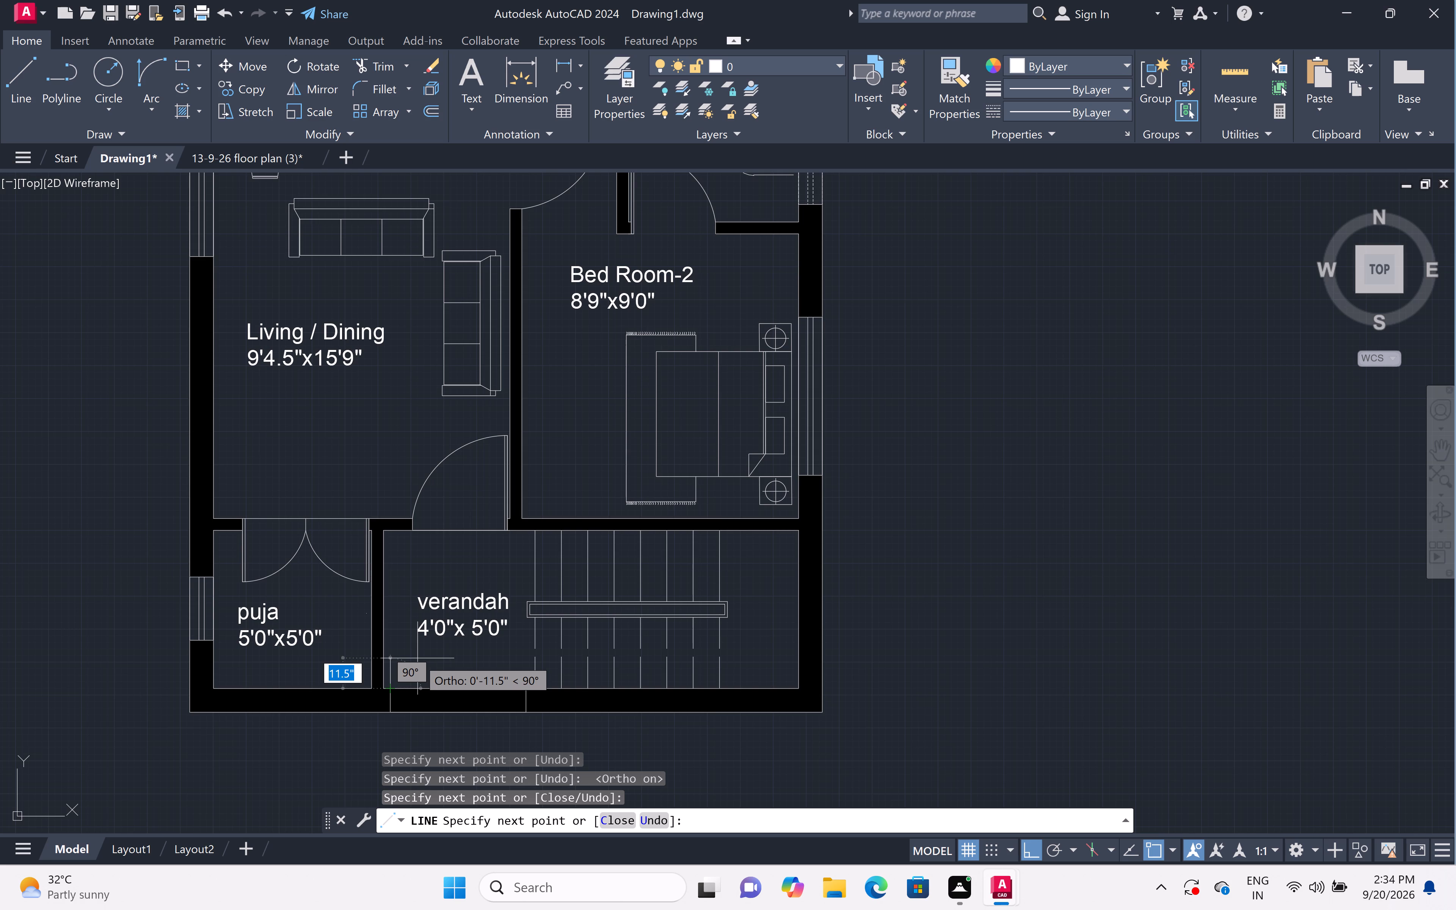
middle_click_drag(427, 607, 437, 670)
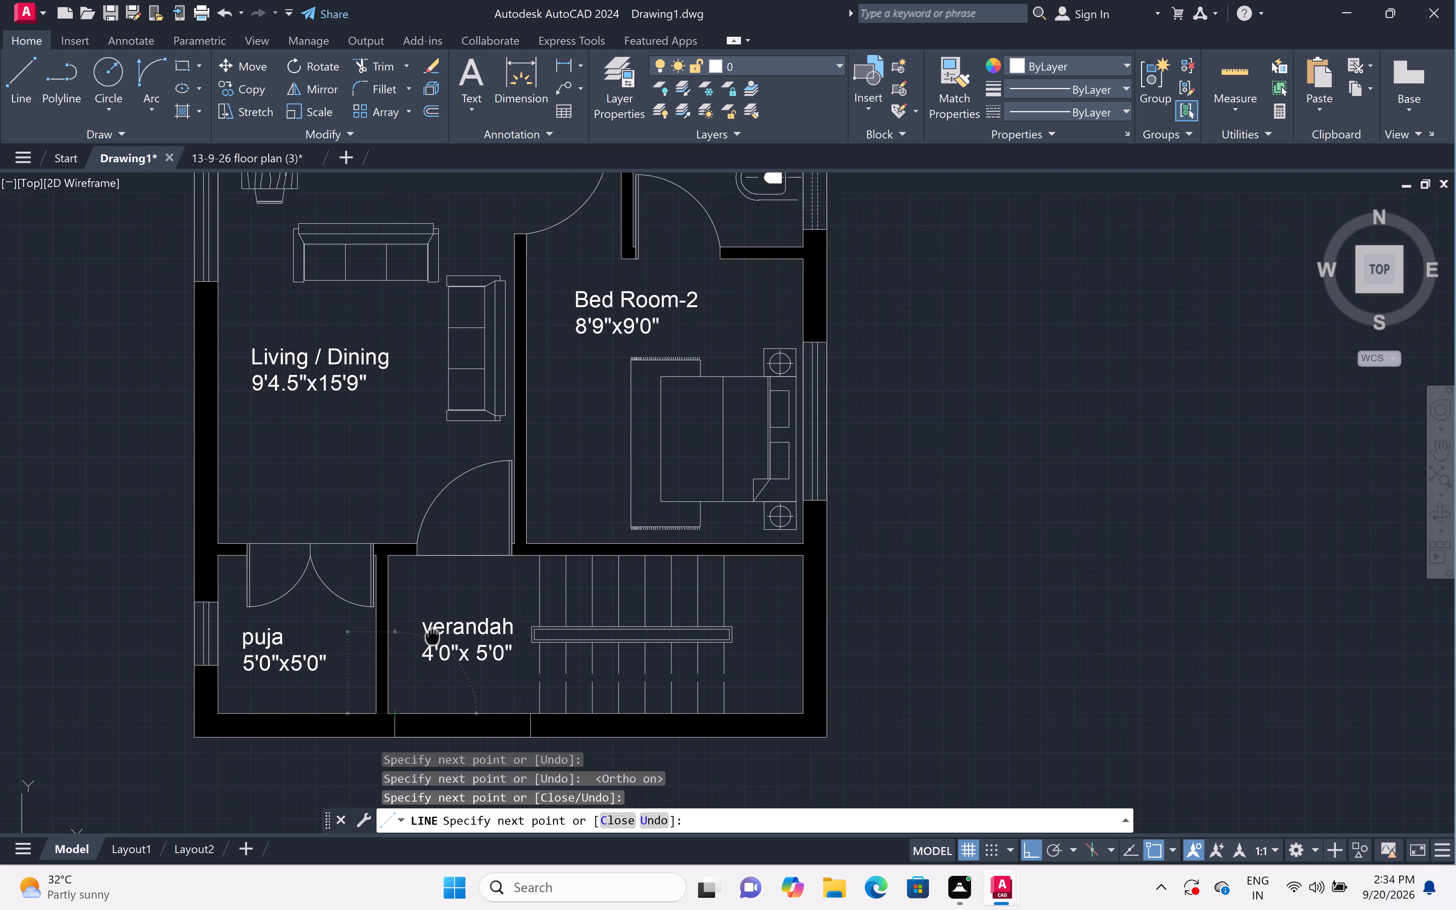
middle_click_drag(437, 670, 453, 752)
scroll(463, 674, "up", 1)
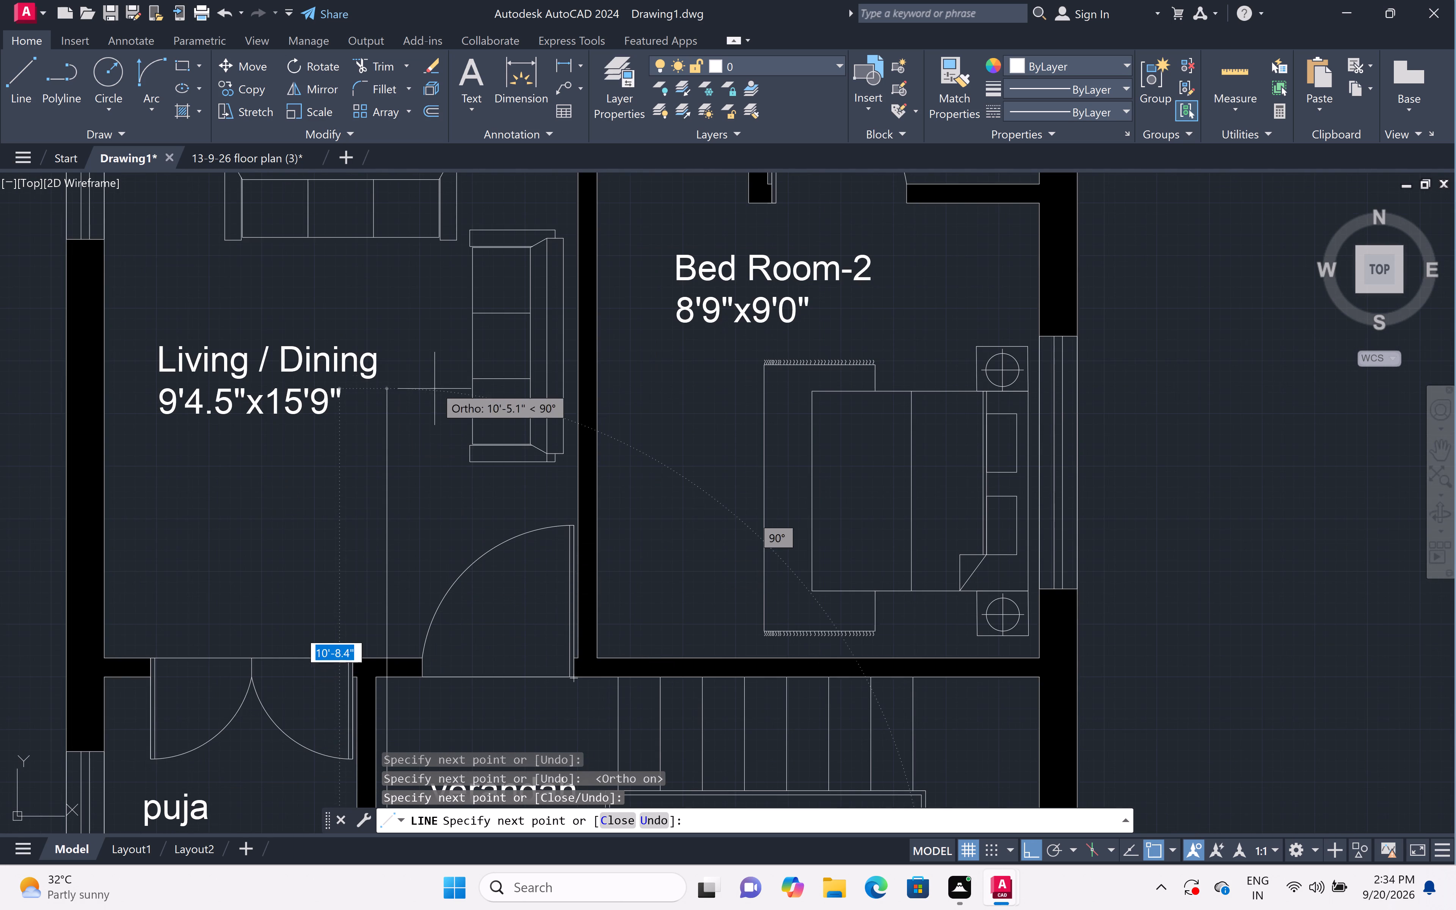
key("Escape")
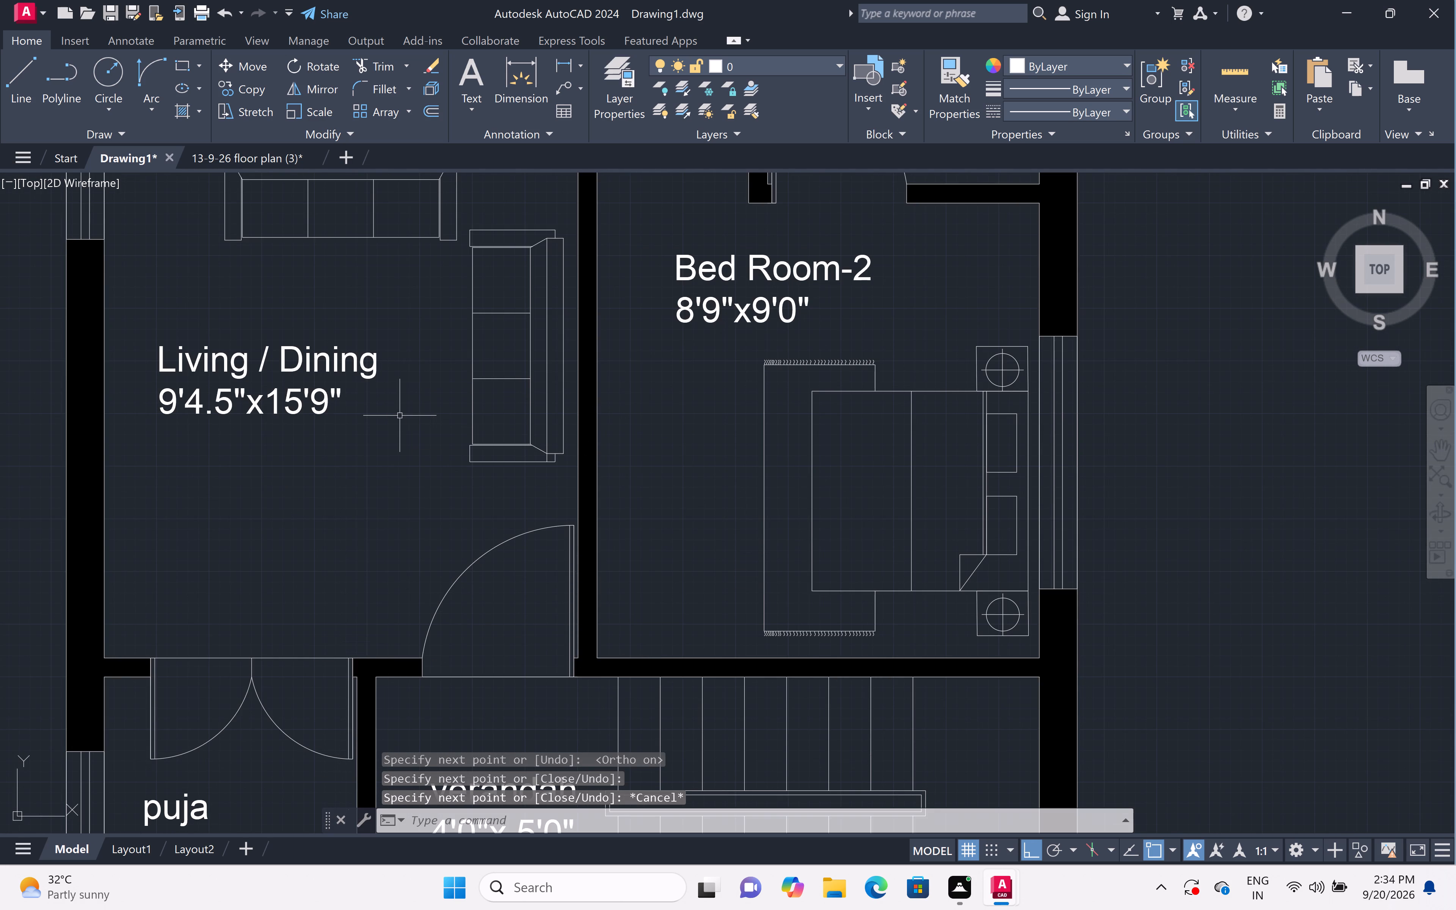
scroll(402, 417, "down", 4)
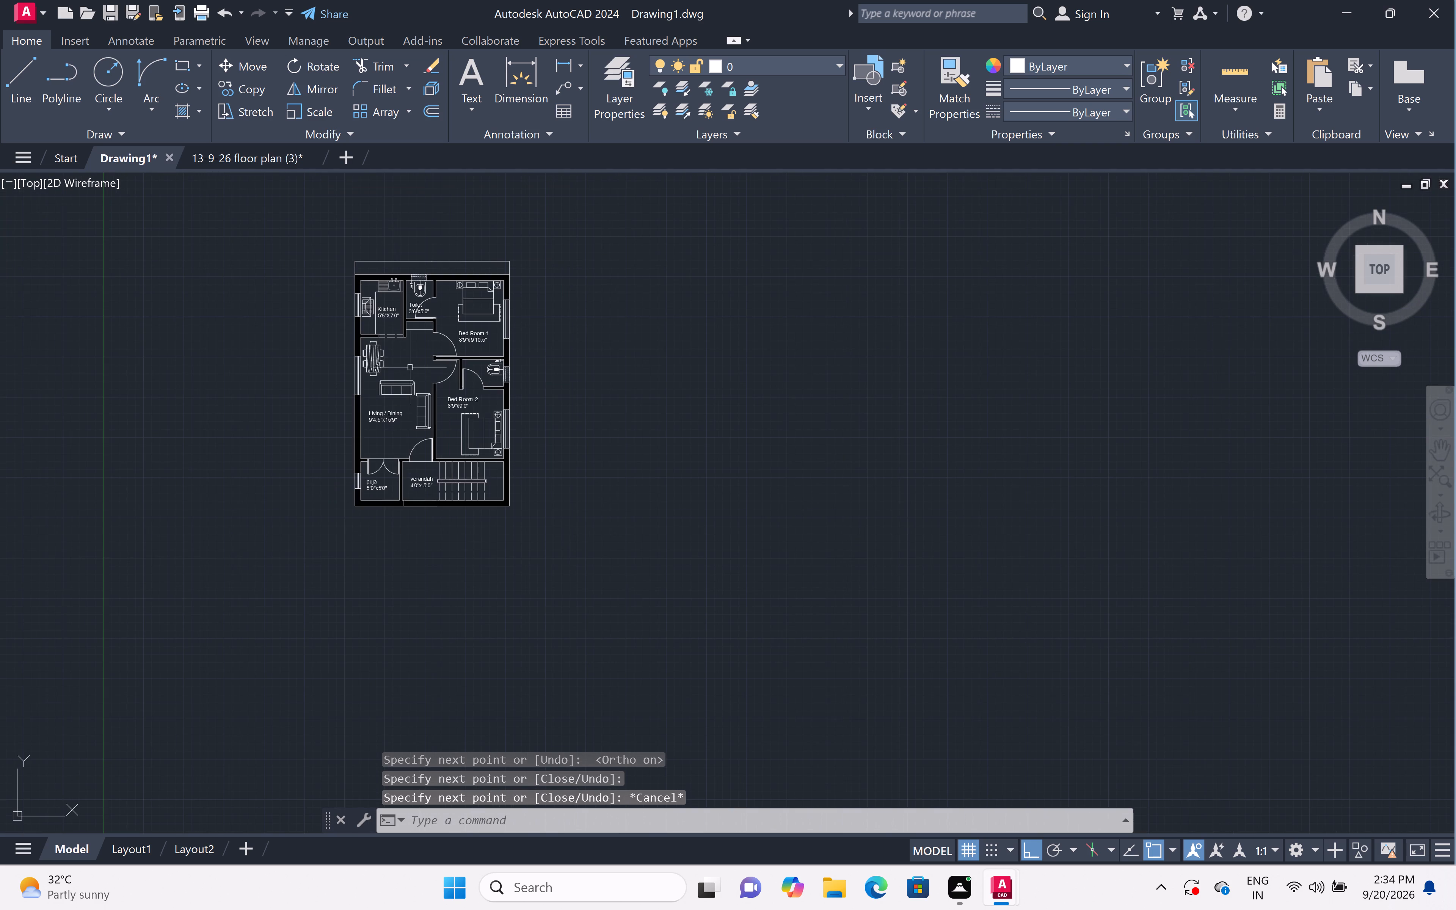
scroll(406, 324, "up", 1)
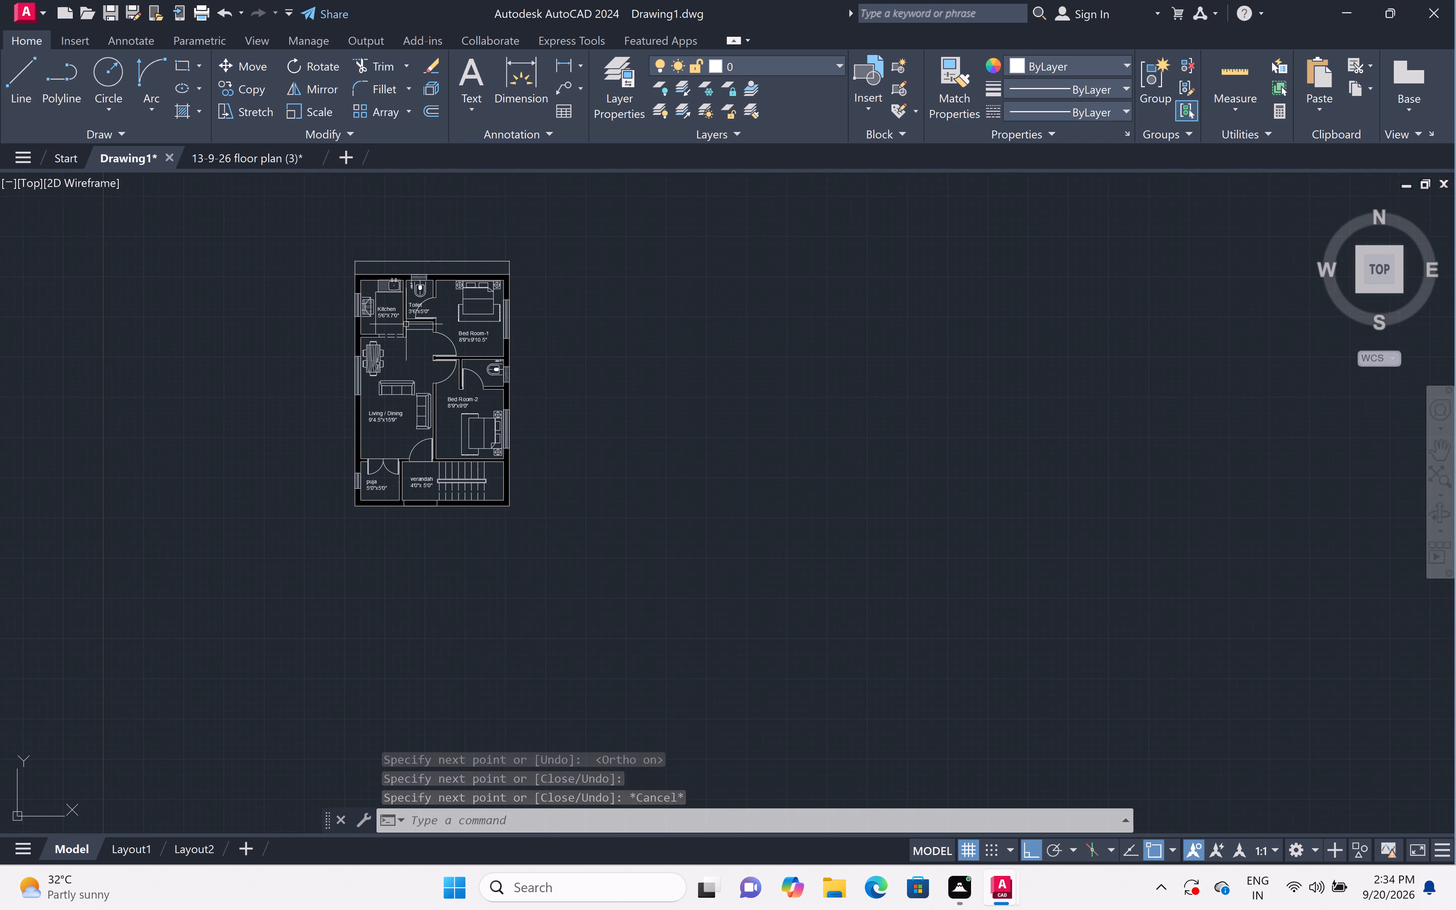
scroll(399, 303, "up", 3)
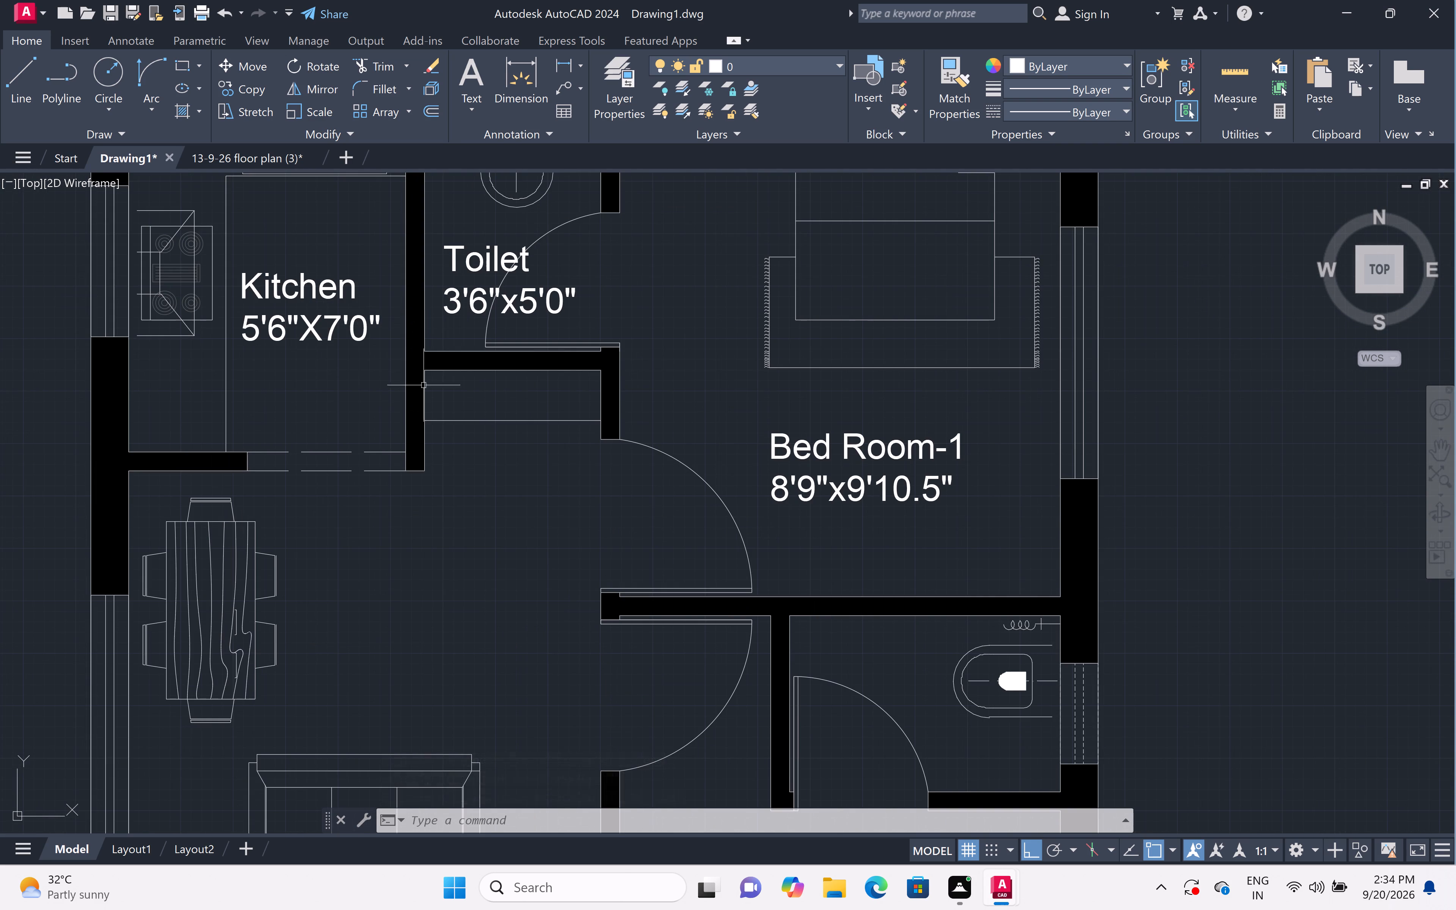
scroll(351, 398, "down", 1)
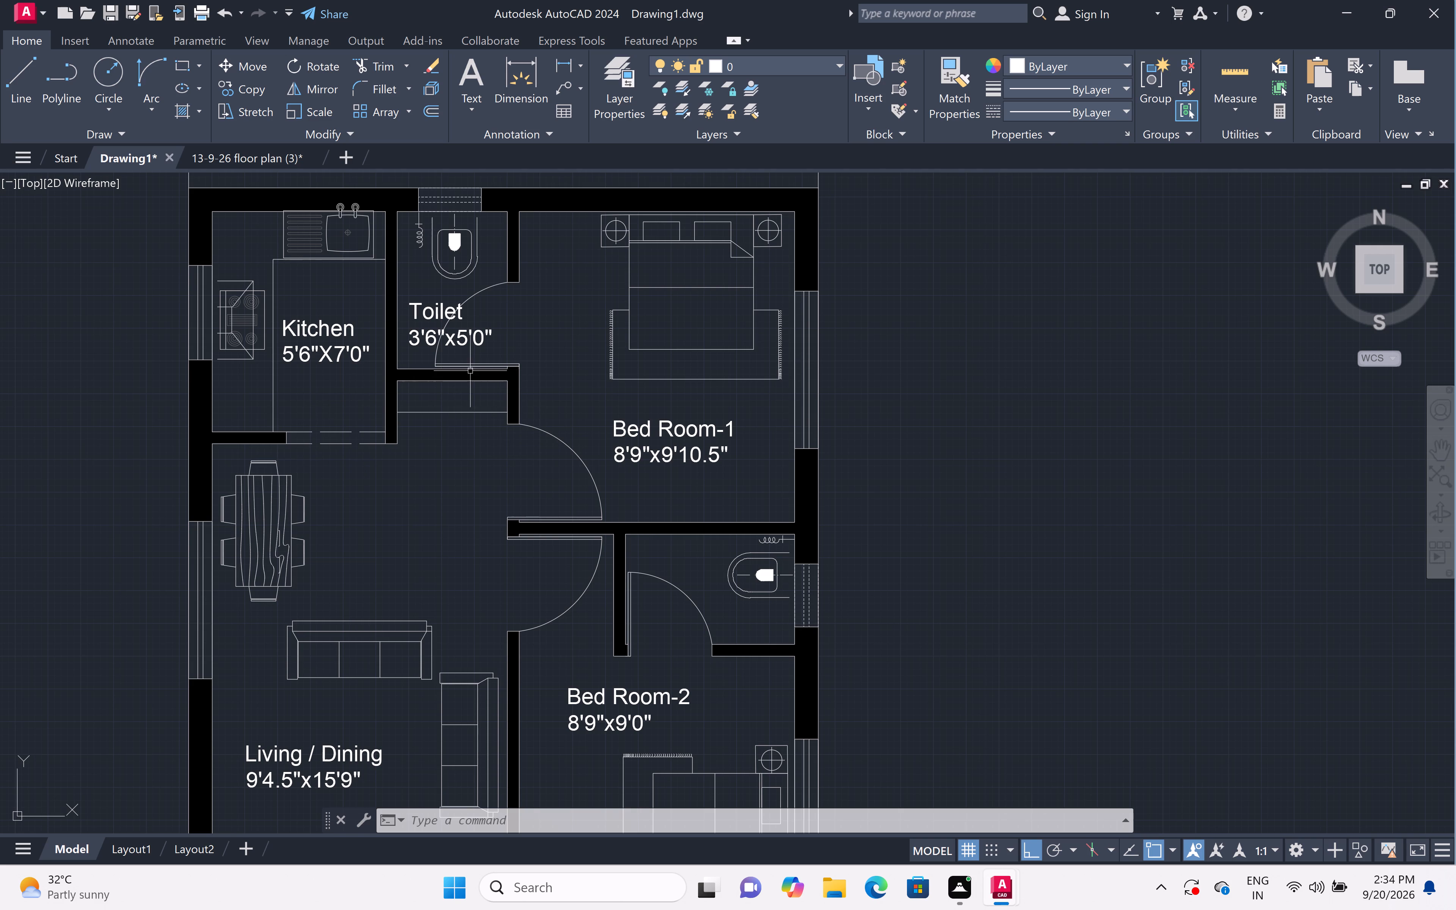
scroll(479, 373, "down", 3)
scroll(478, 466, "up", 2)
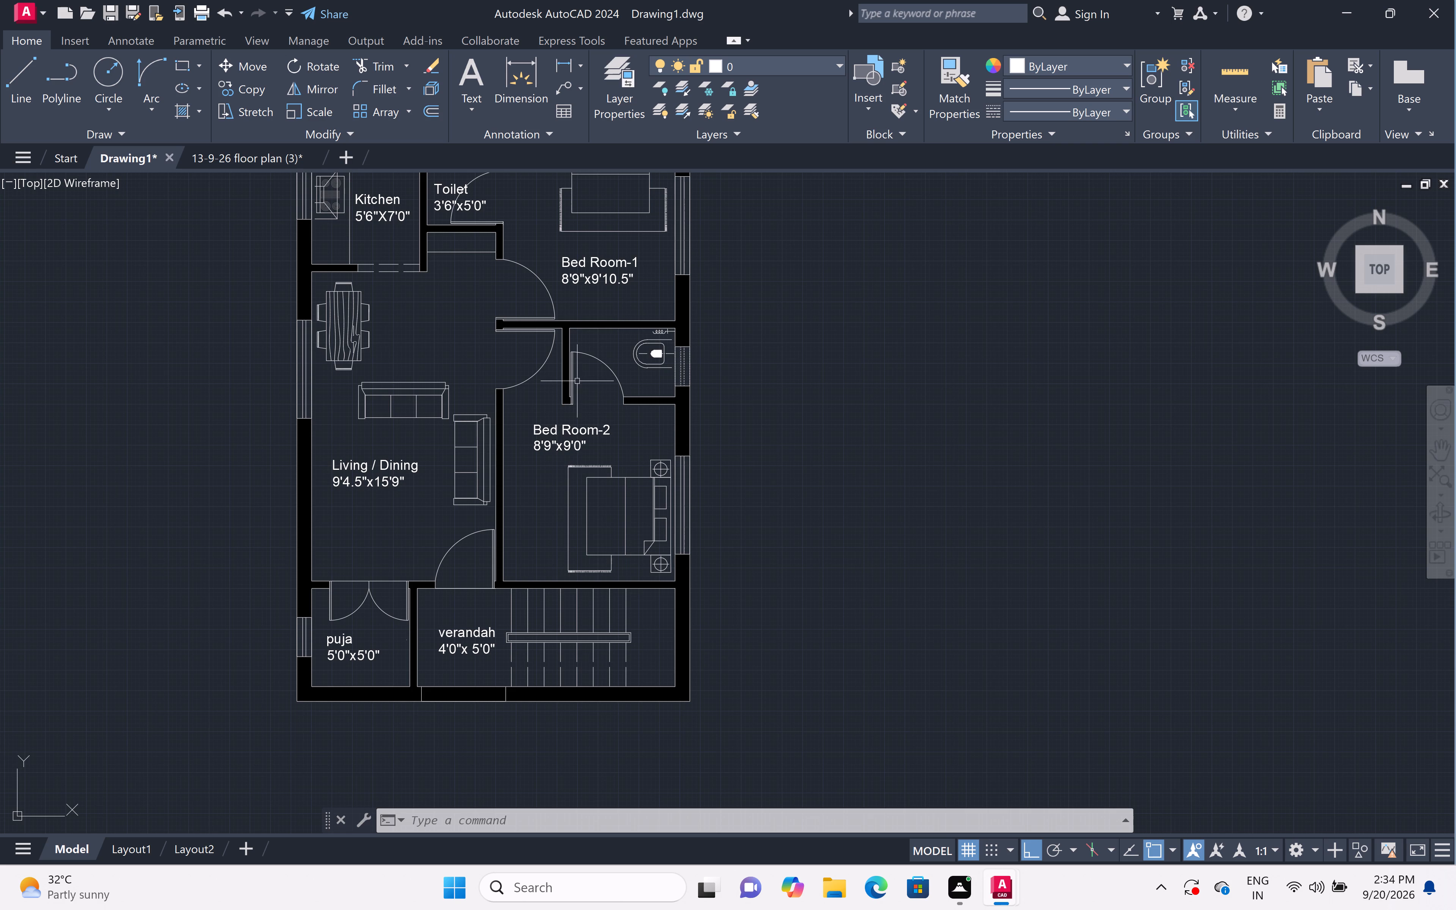
Trim away the inner wall line between the two jamb lines of the opening below the verandah.
scroll(557, 396, "down", 2)
scroll(479, 483, "up", 4)
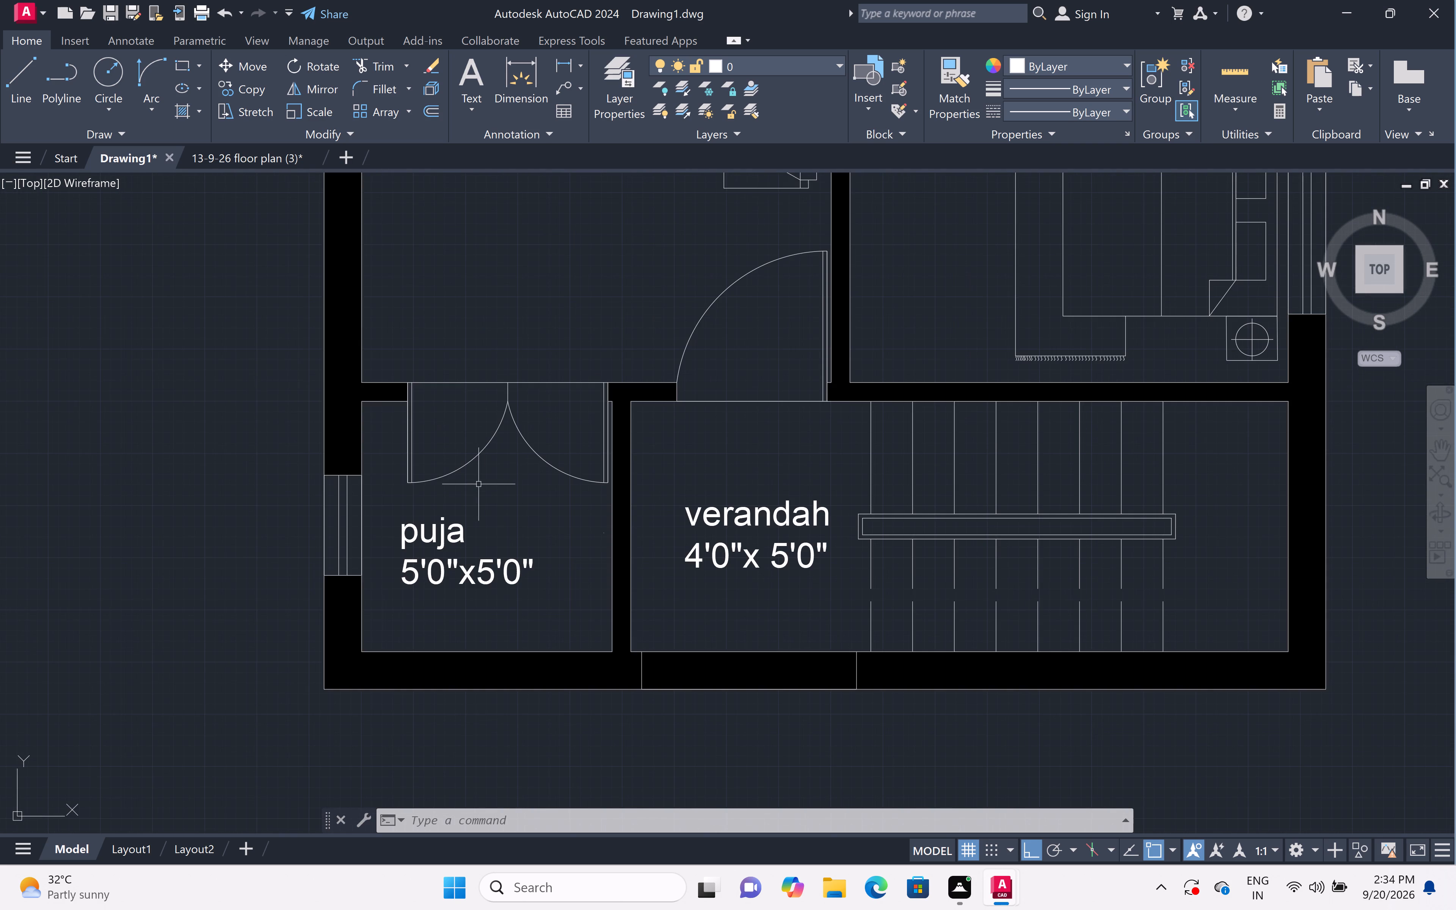
scroll(479, 486, "down", 4)
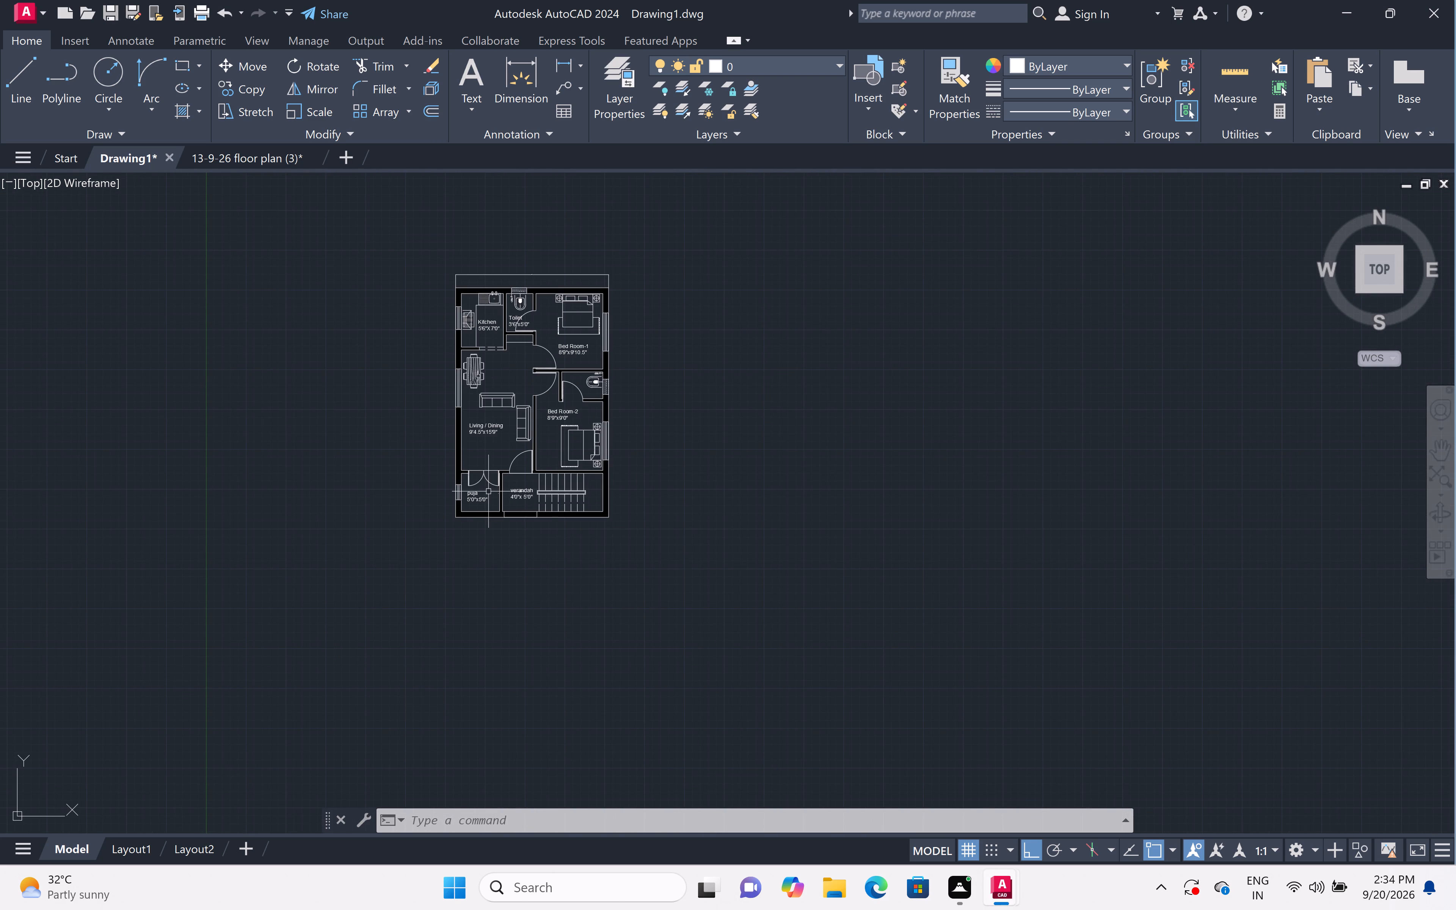
scroll(507, 442, "up", 3)
middle_click_drag(507, 443, 628, 512)
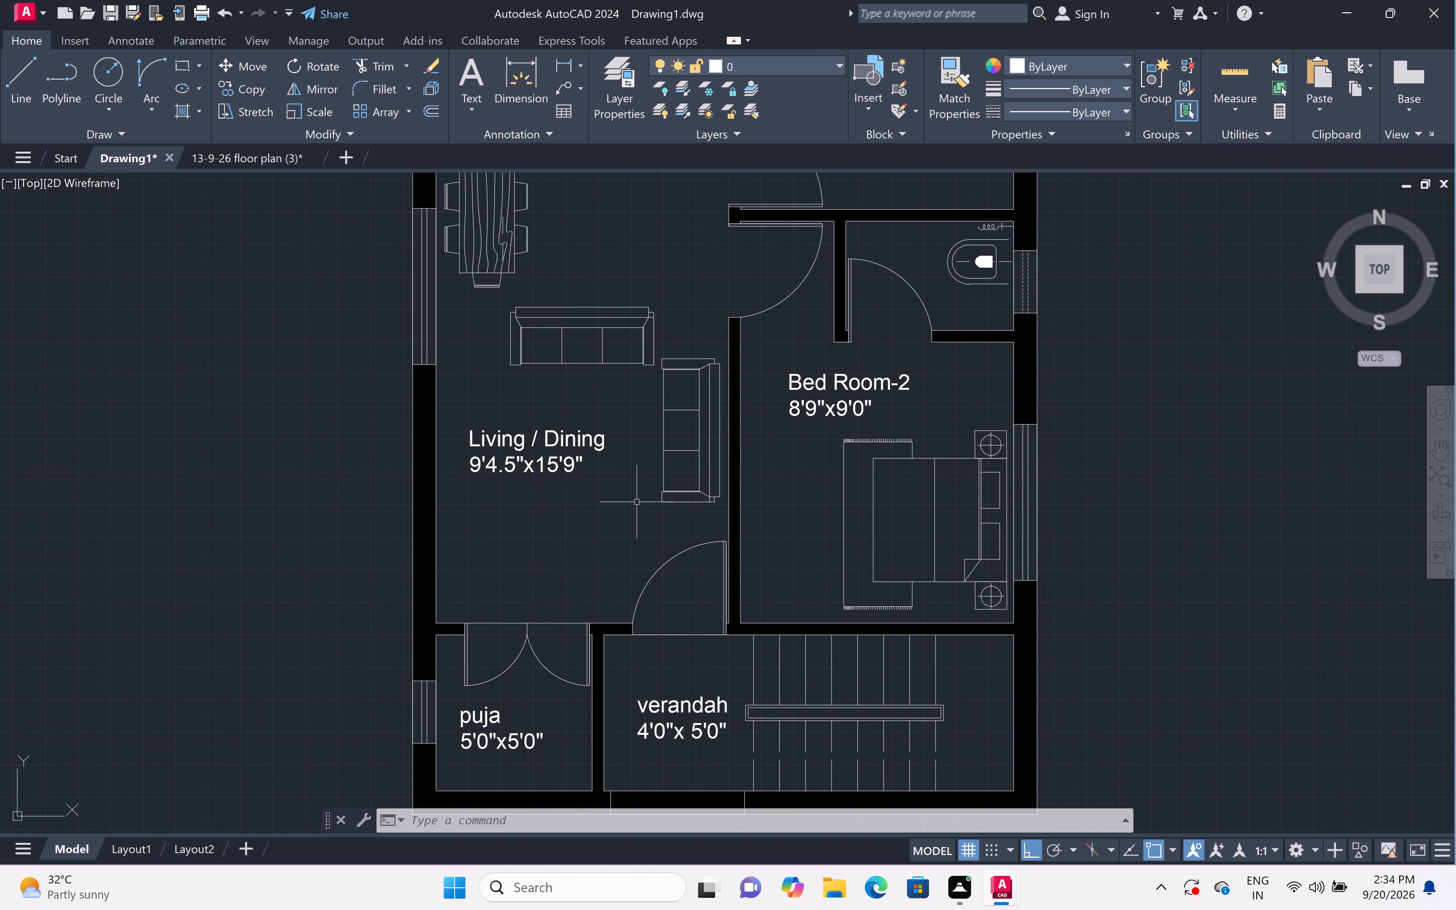
scroll(639, 499, "down", 2)
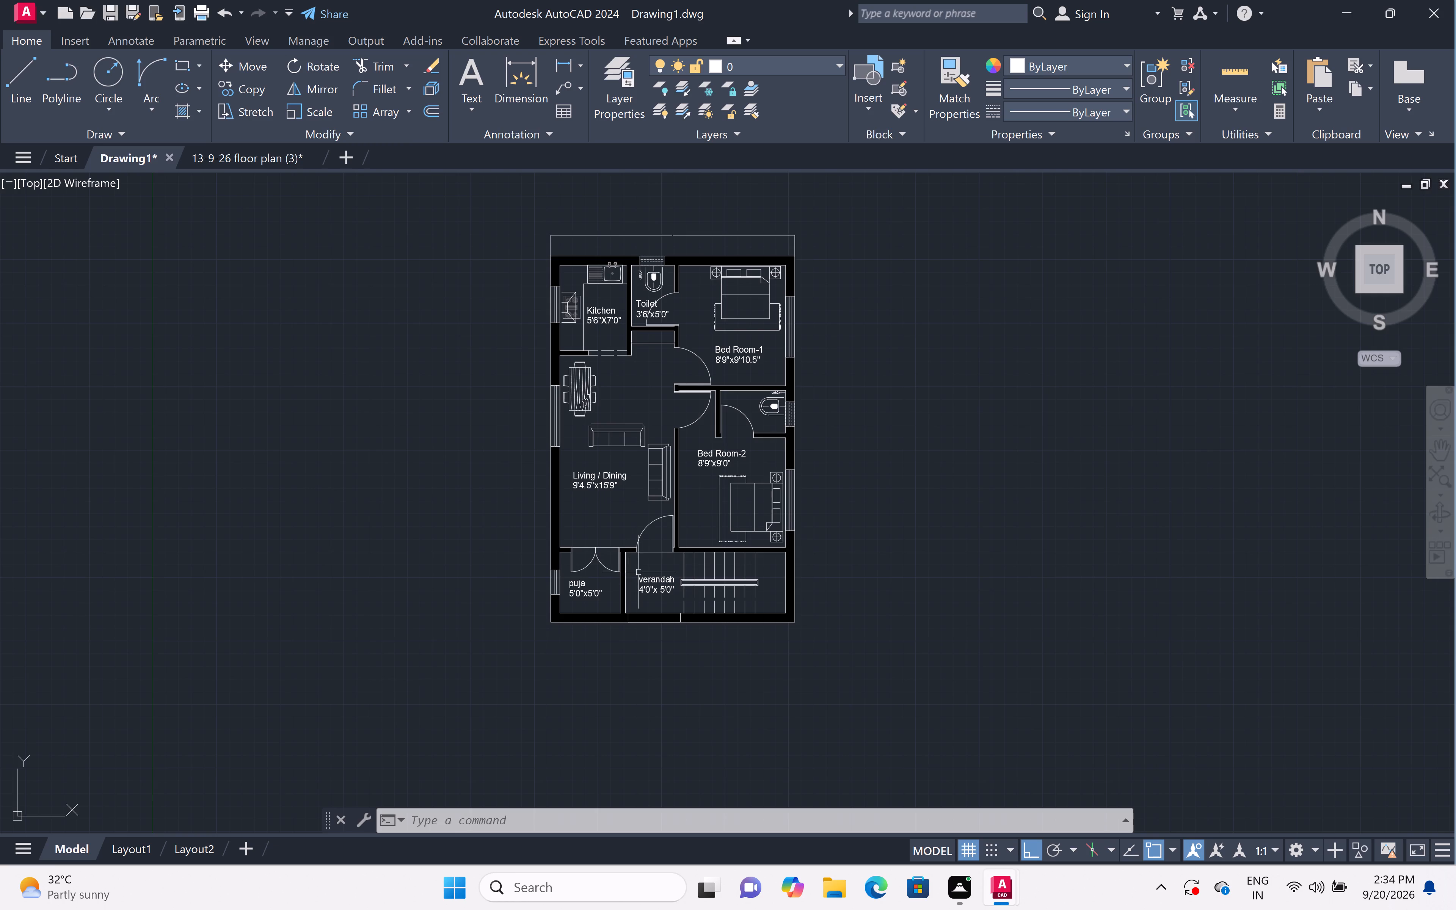
scroll(639, 572, "up", 5)
scroll(639, 572, "down", 3)
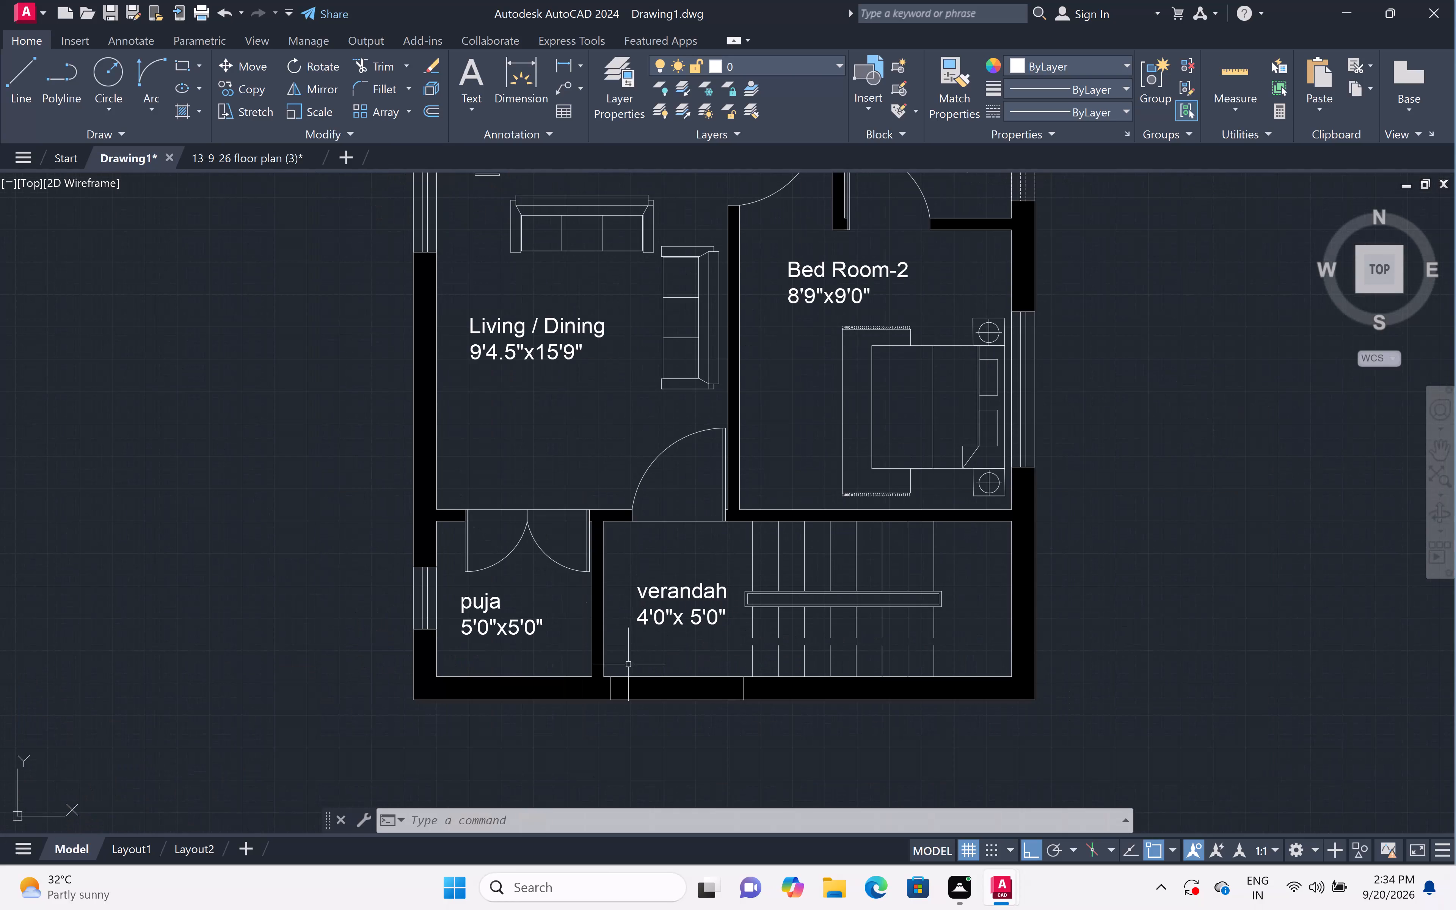
scroll(631, 708, "up", 4)
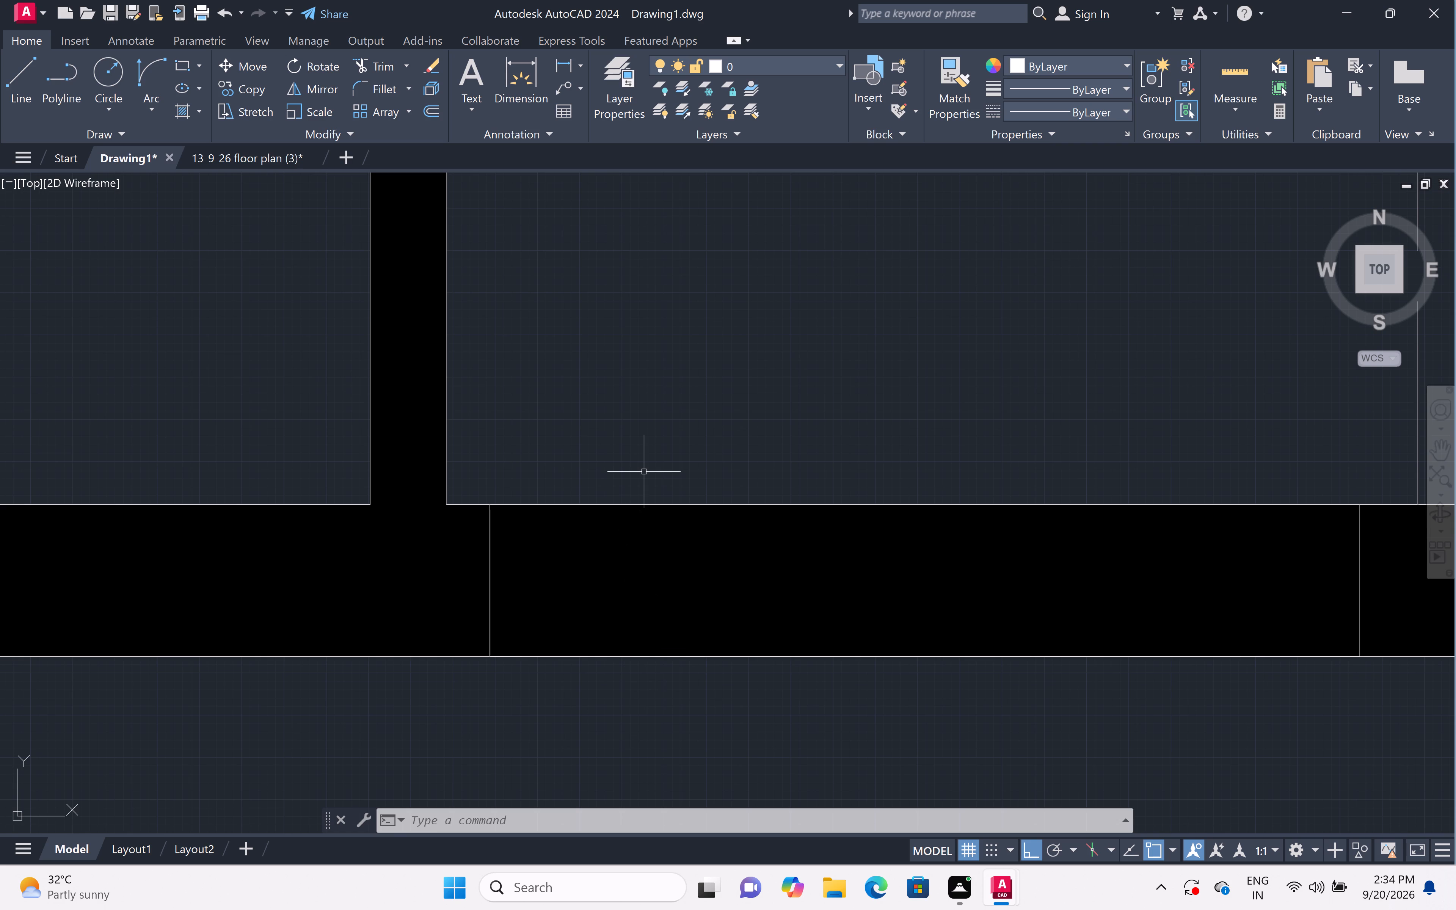
type("tr")
key("space")
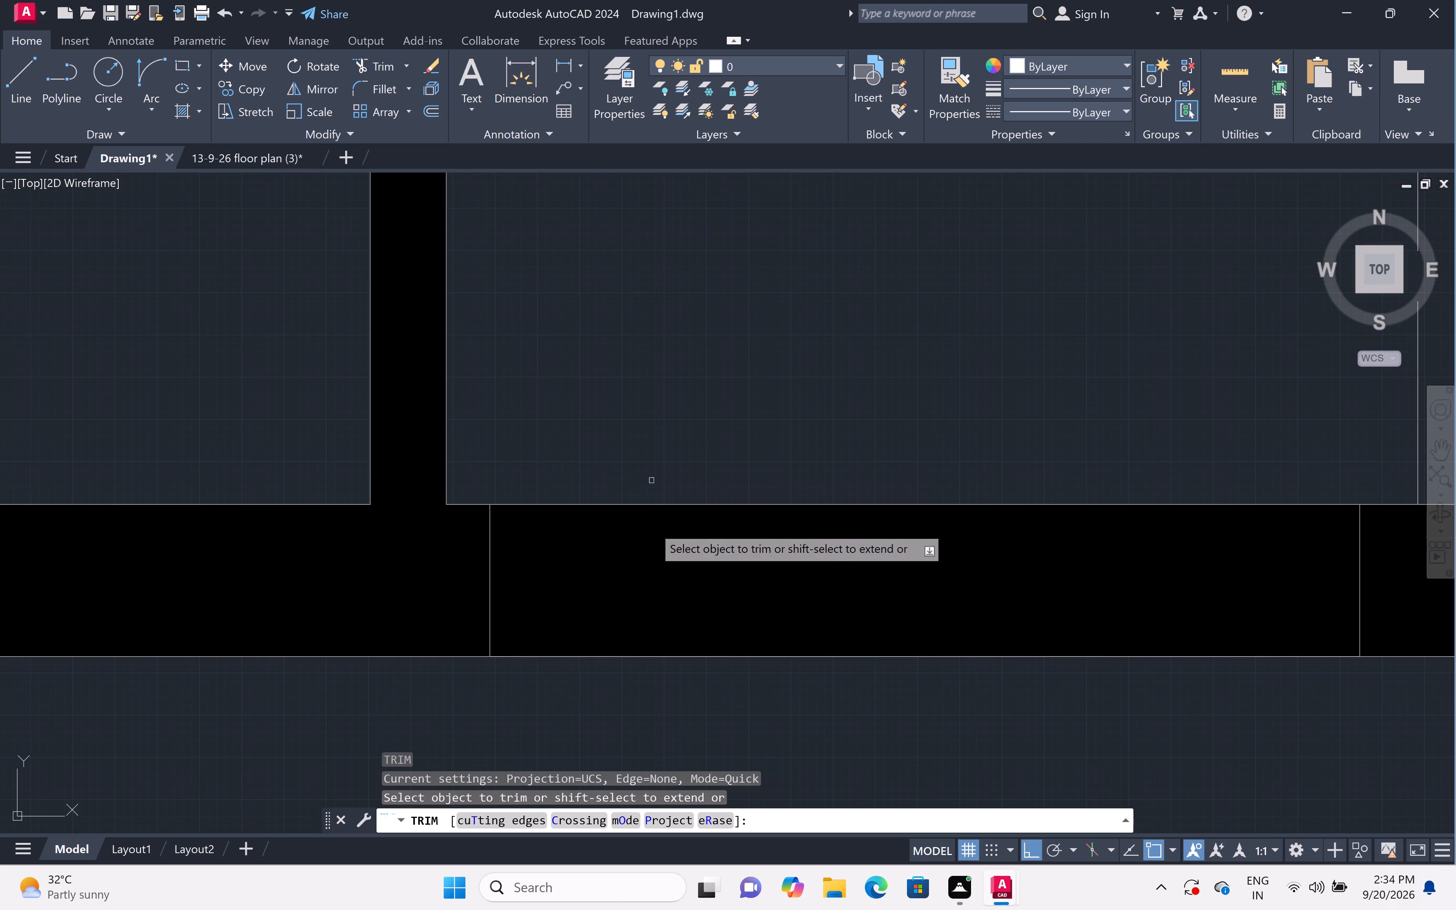
triple_click(668, 555)
scroll(668, 555, "down", 5)
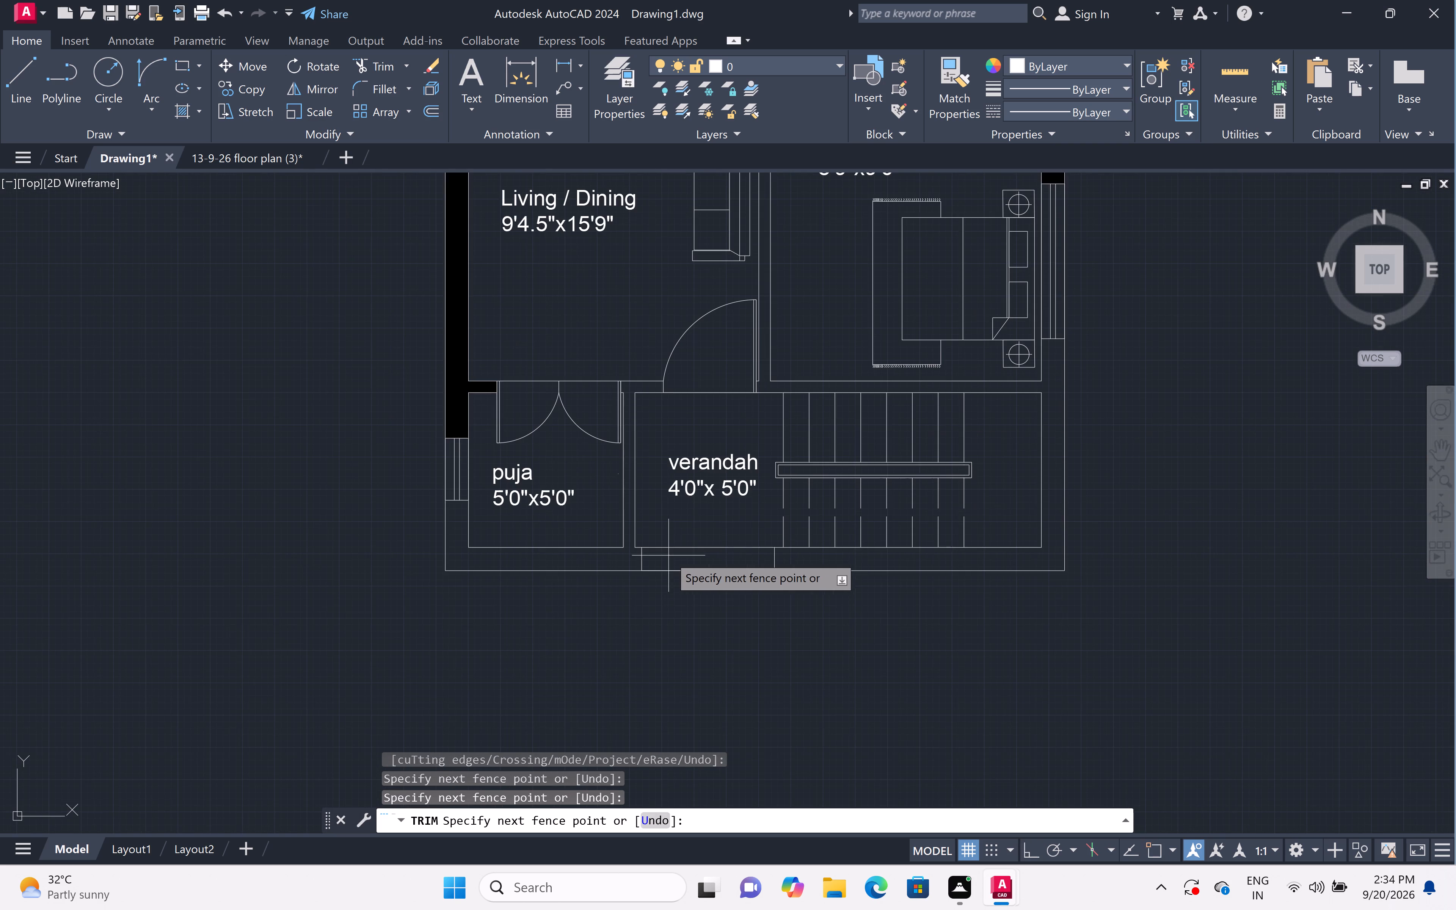
scroll(704, 517, "down", 2)
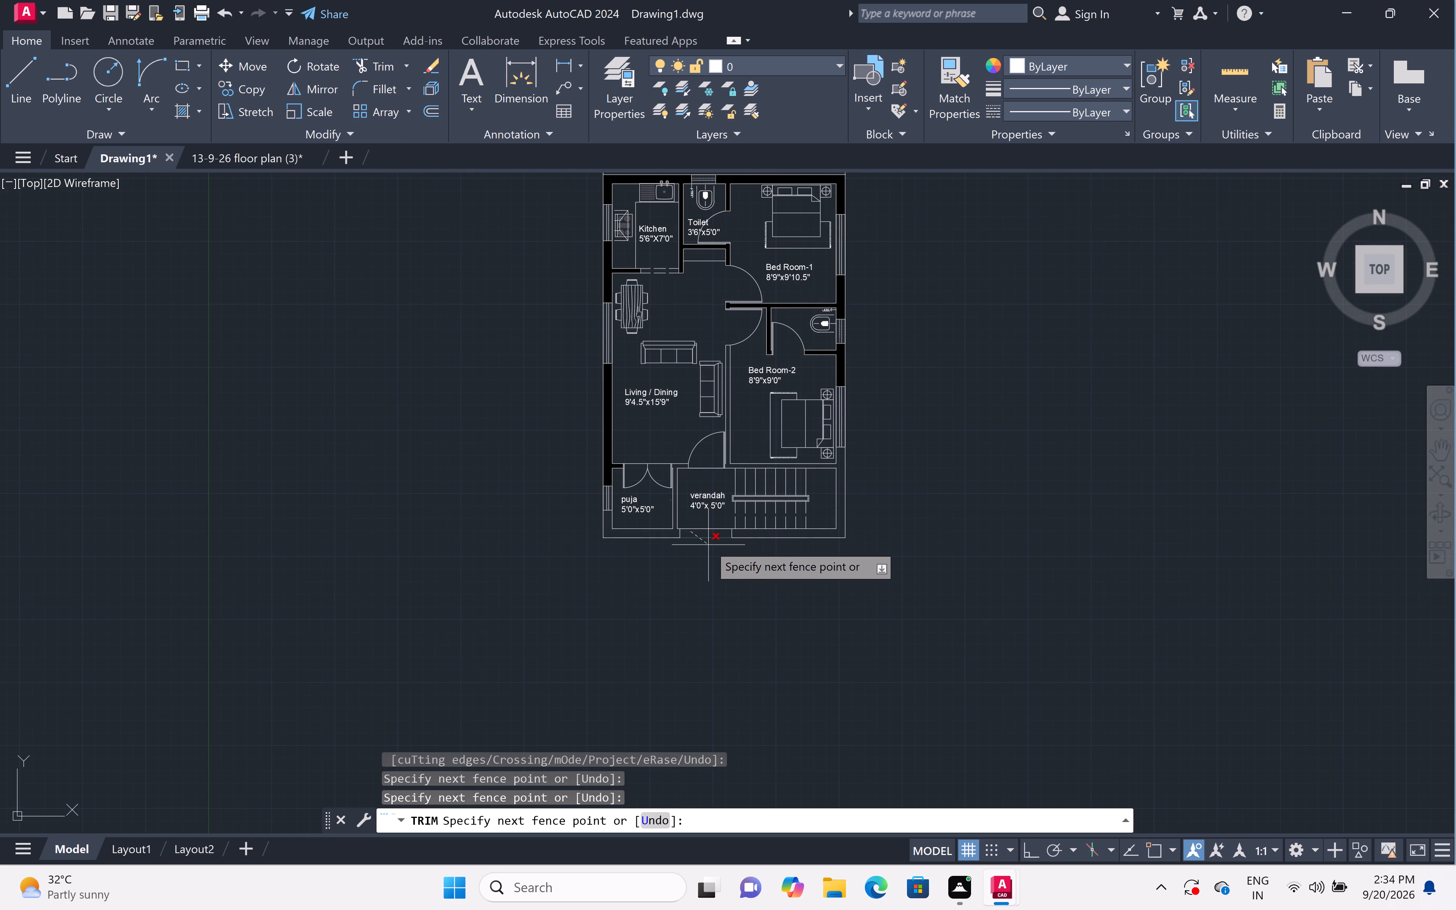
left_click(708, 518)
scroll(711, 529, "up", 2)
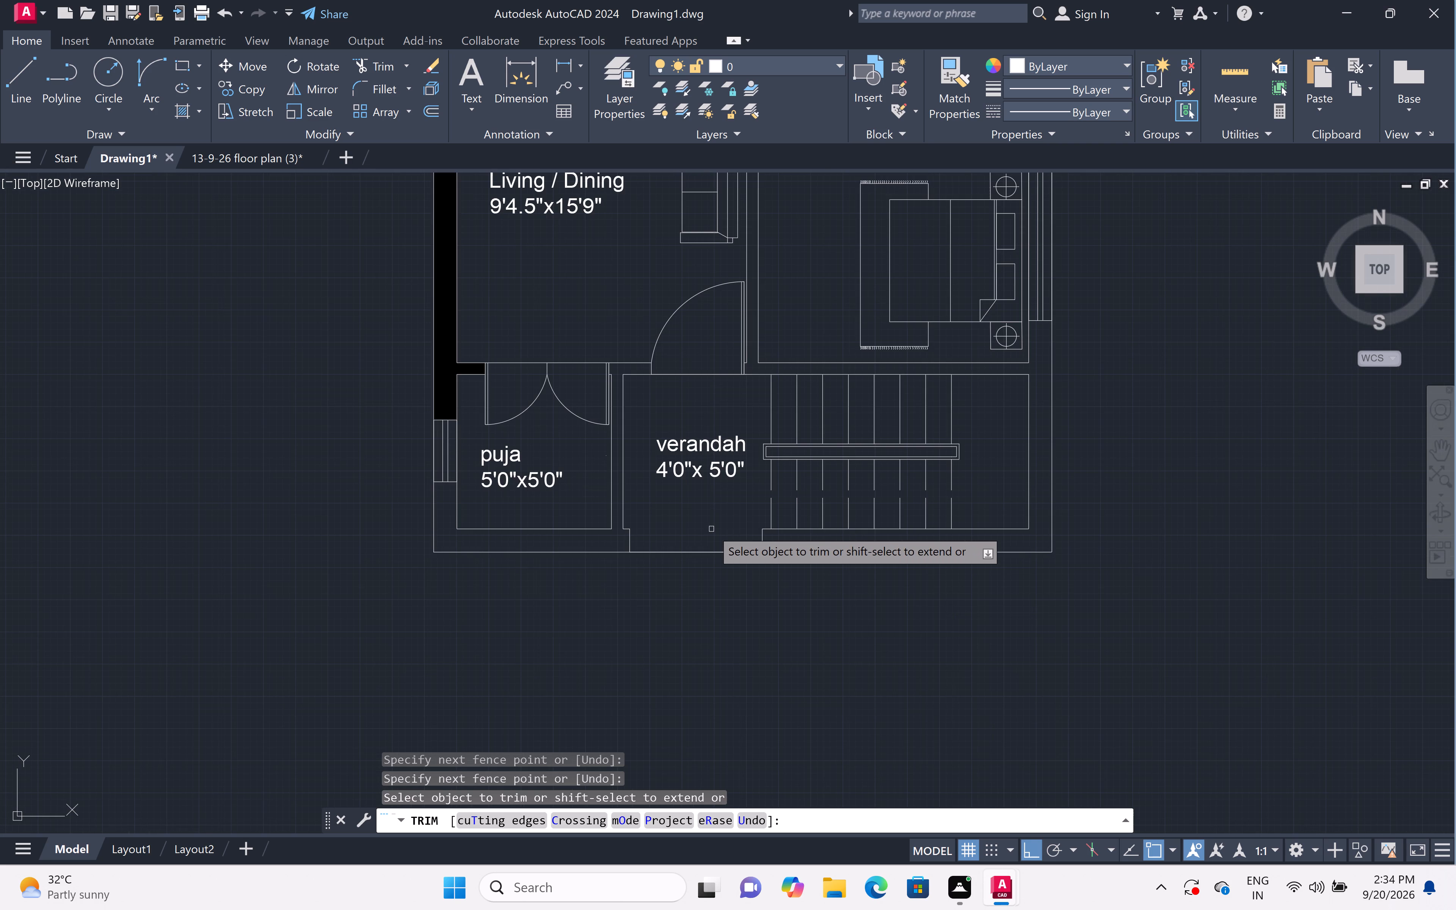
key("Escape")
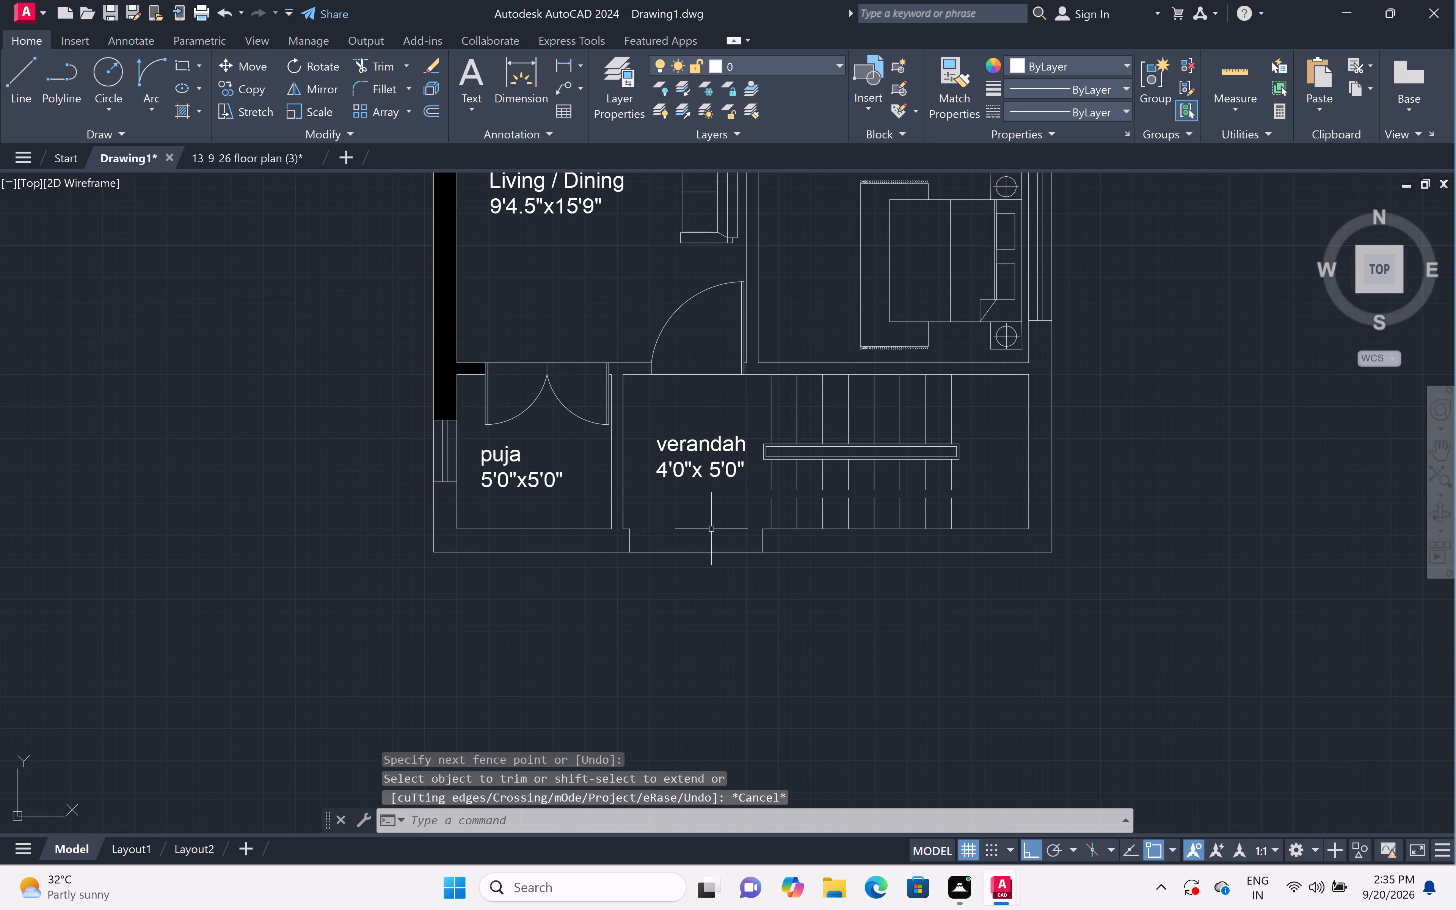
Fill the walls on both sides of the verandah opening with a solid hatch in colour 0,0,0.
type("h")
key("space")
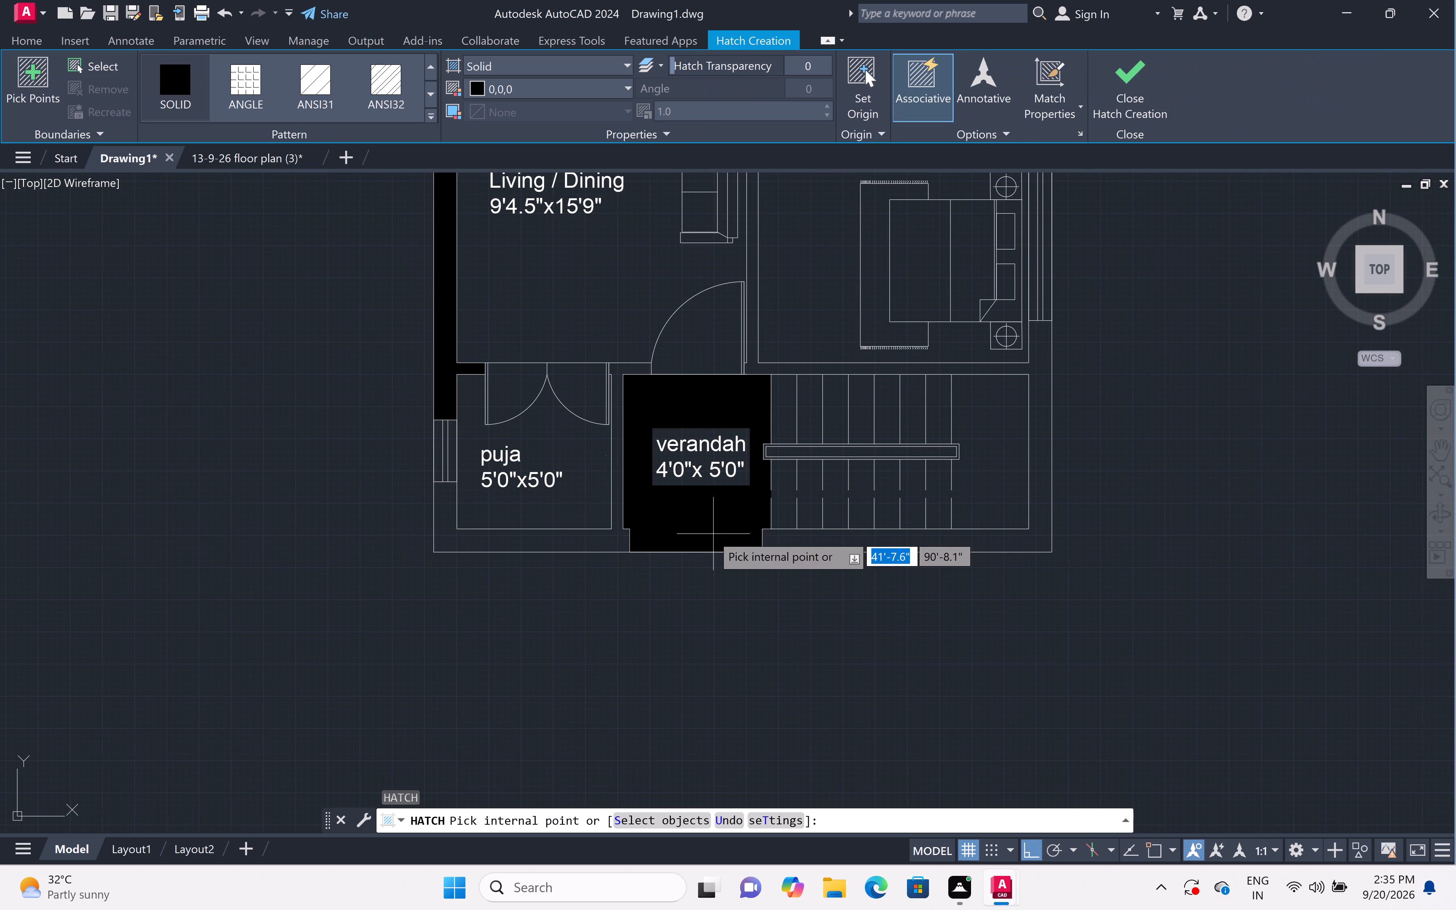
double_click(551, 540)
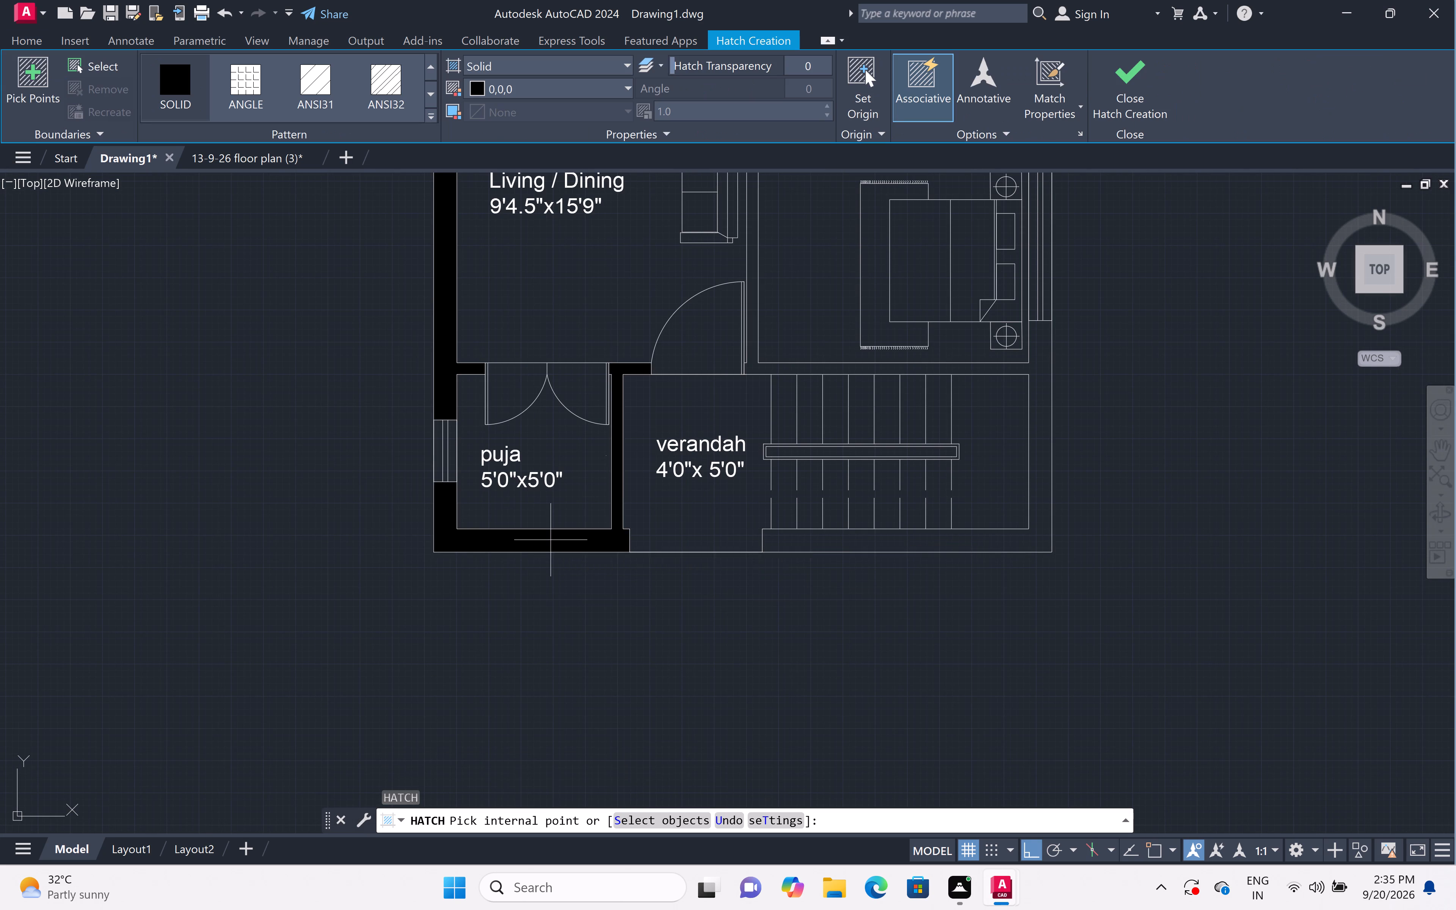
left_click(824, 540)
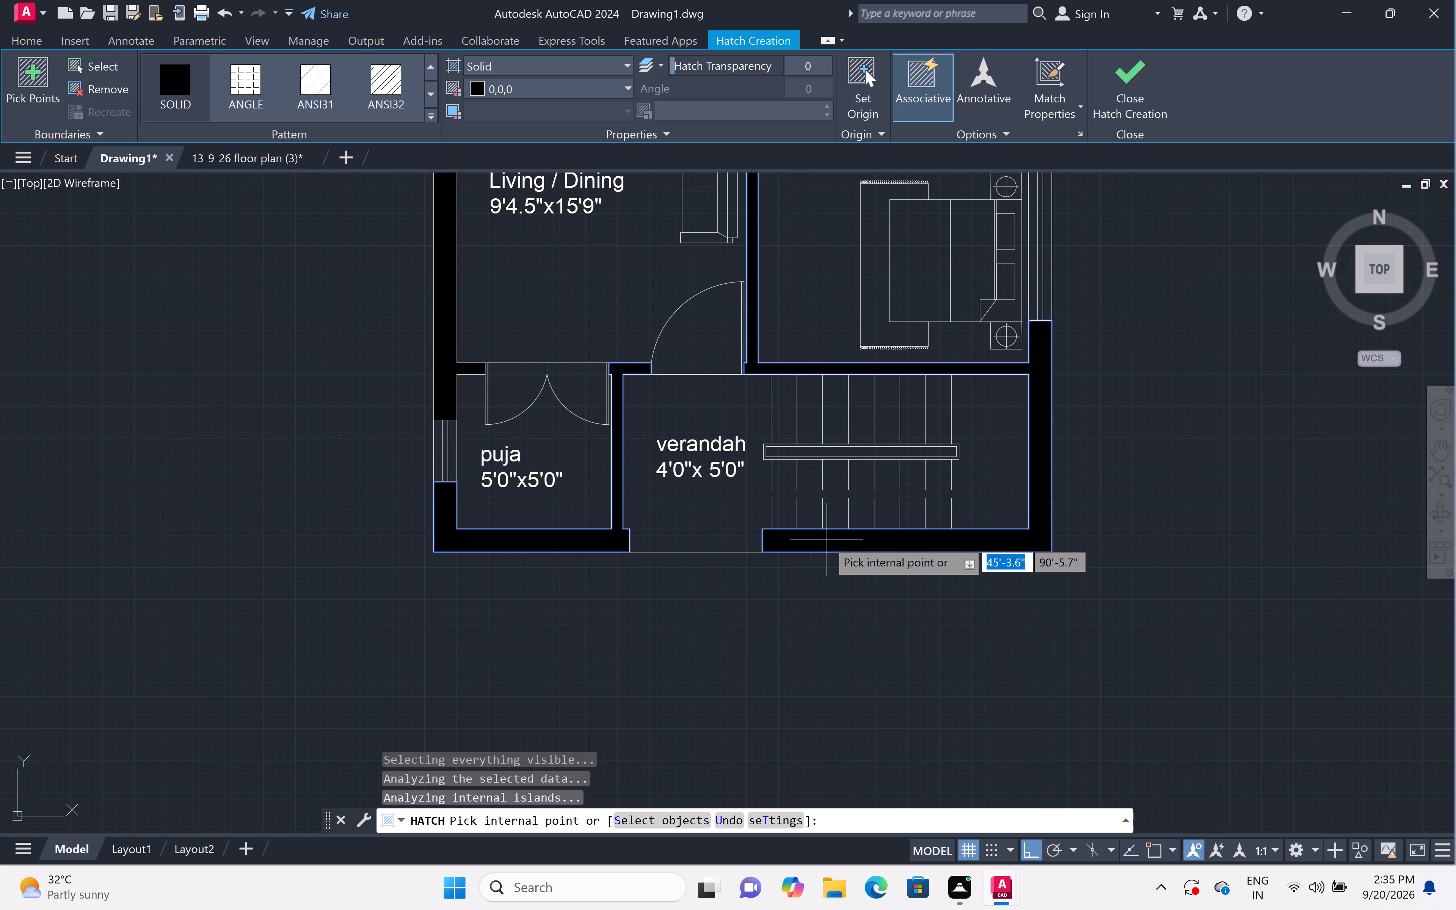
scroll(847, 540, "down", 2)
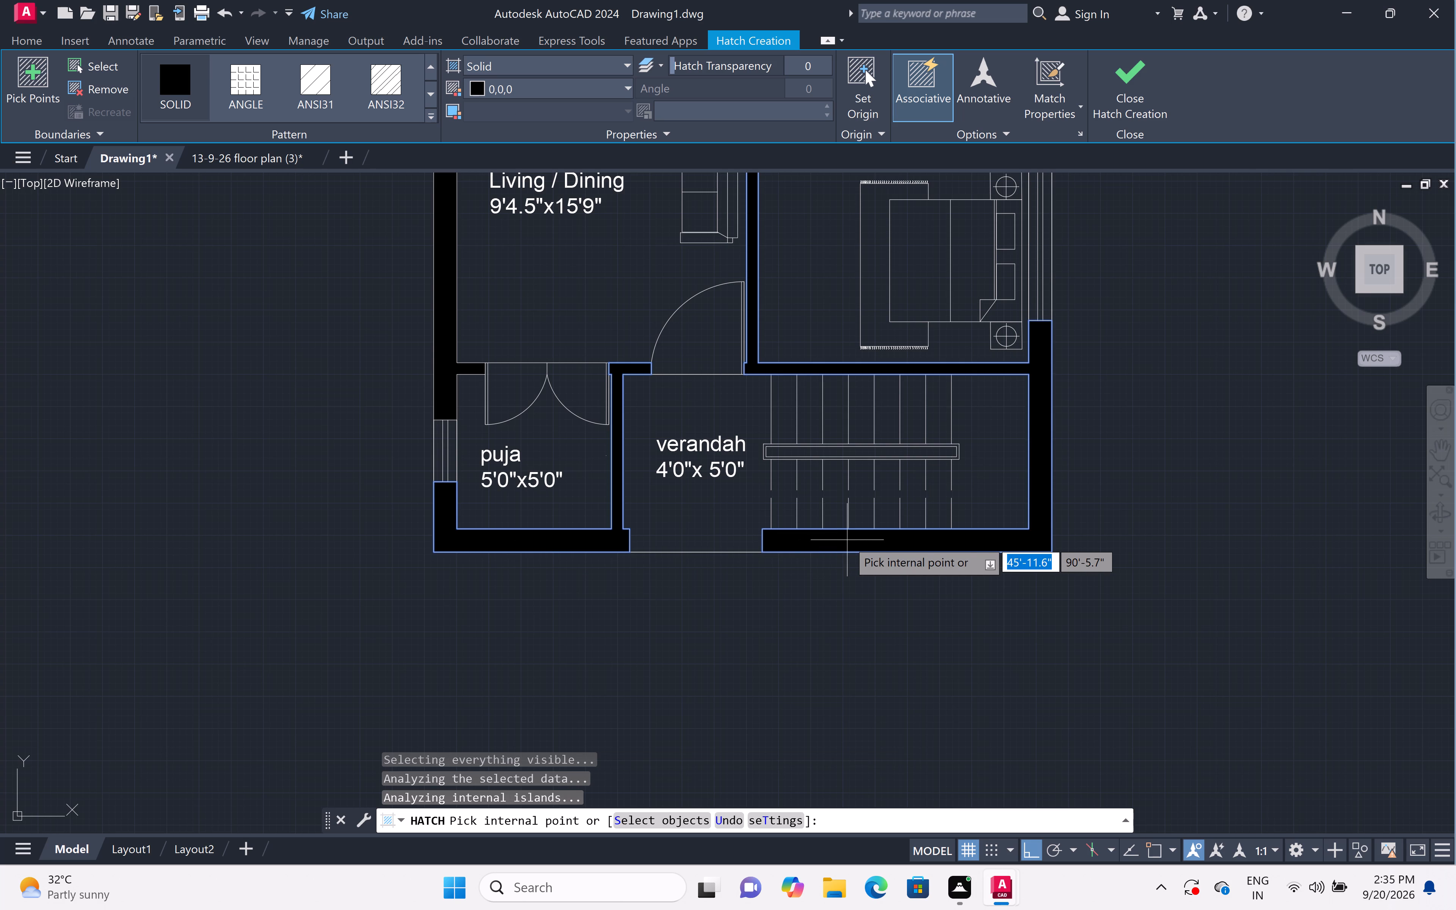
scroll(847, 540, "down", 1)
scroll(881, 436, "up", 3)
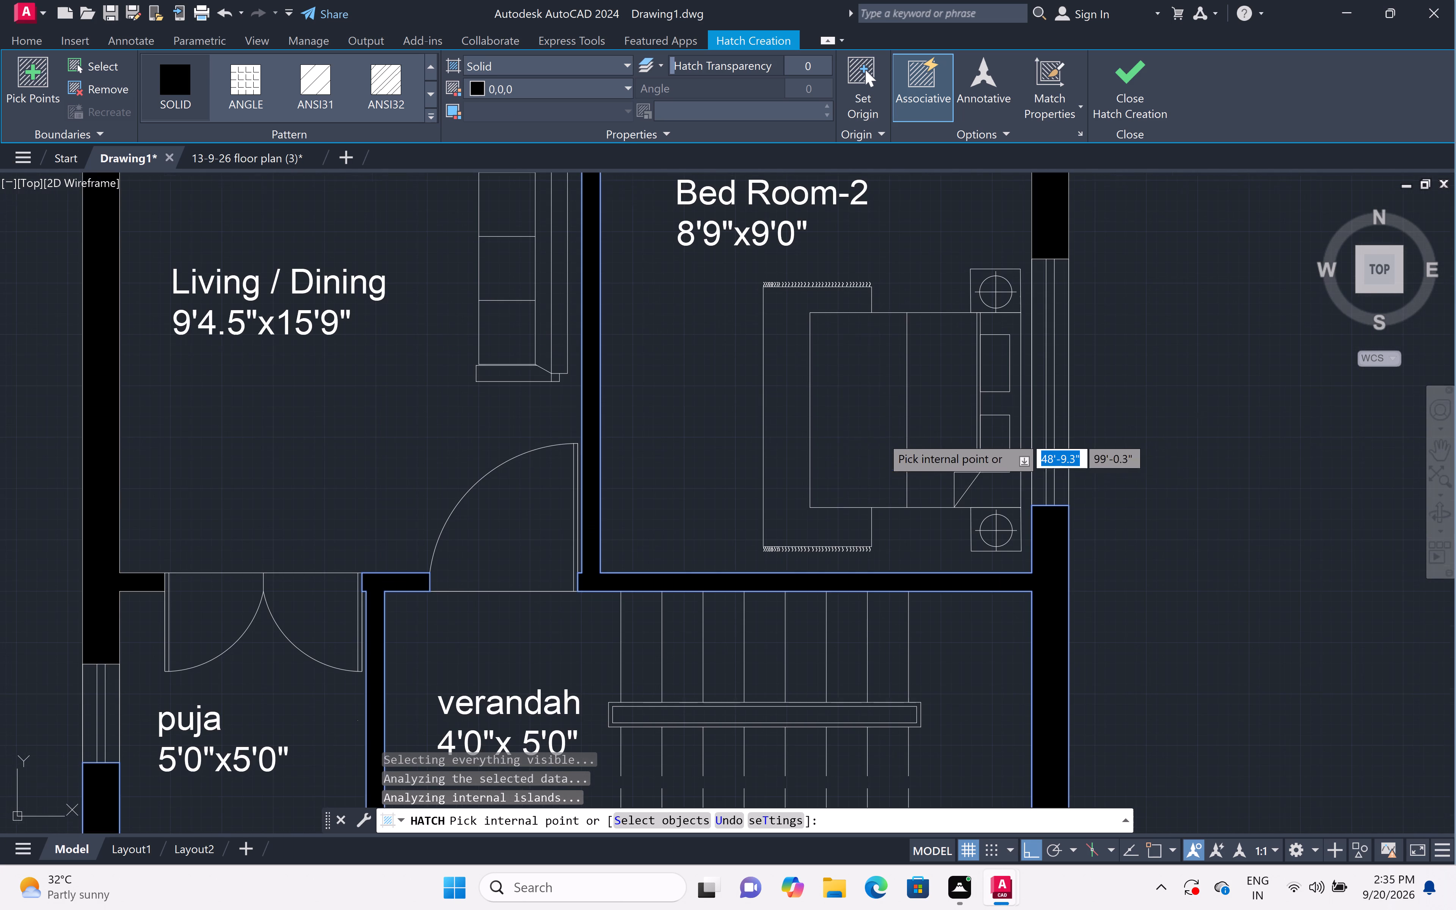
key("Escape")
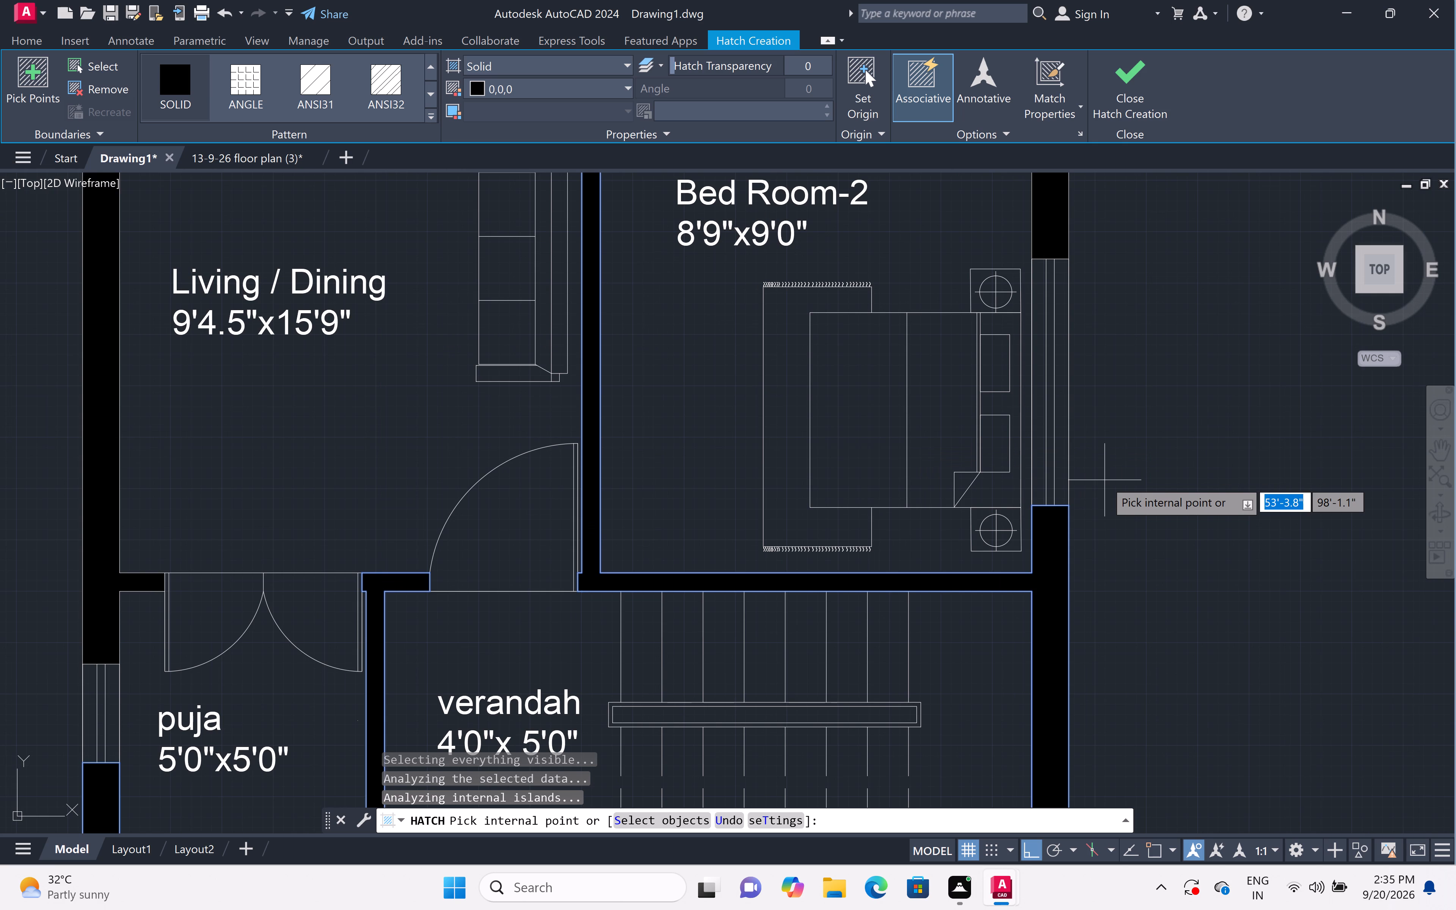
Modify the Standard dimension style's primary units to Engineering format with 0'-0.0" precision.
scroll(1084, 445, "down", 4)
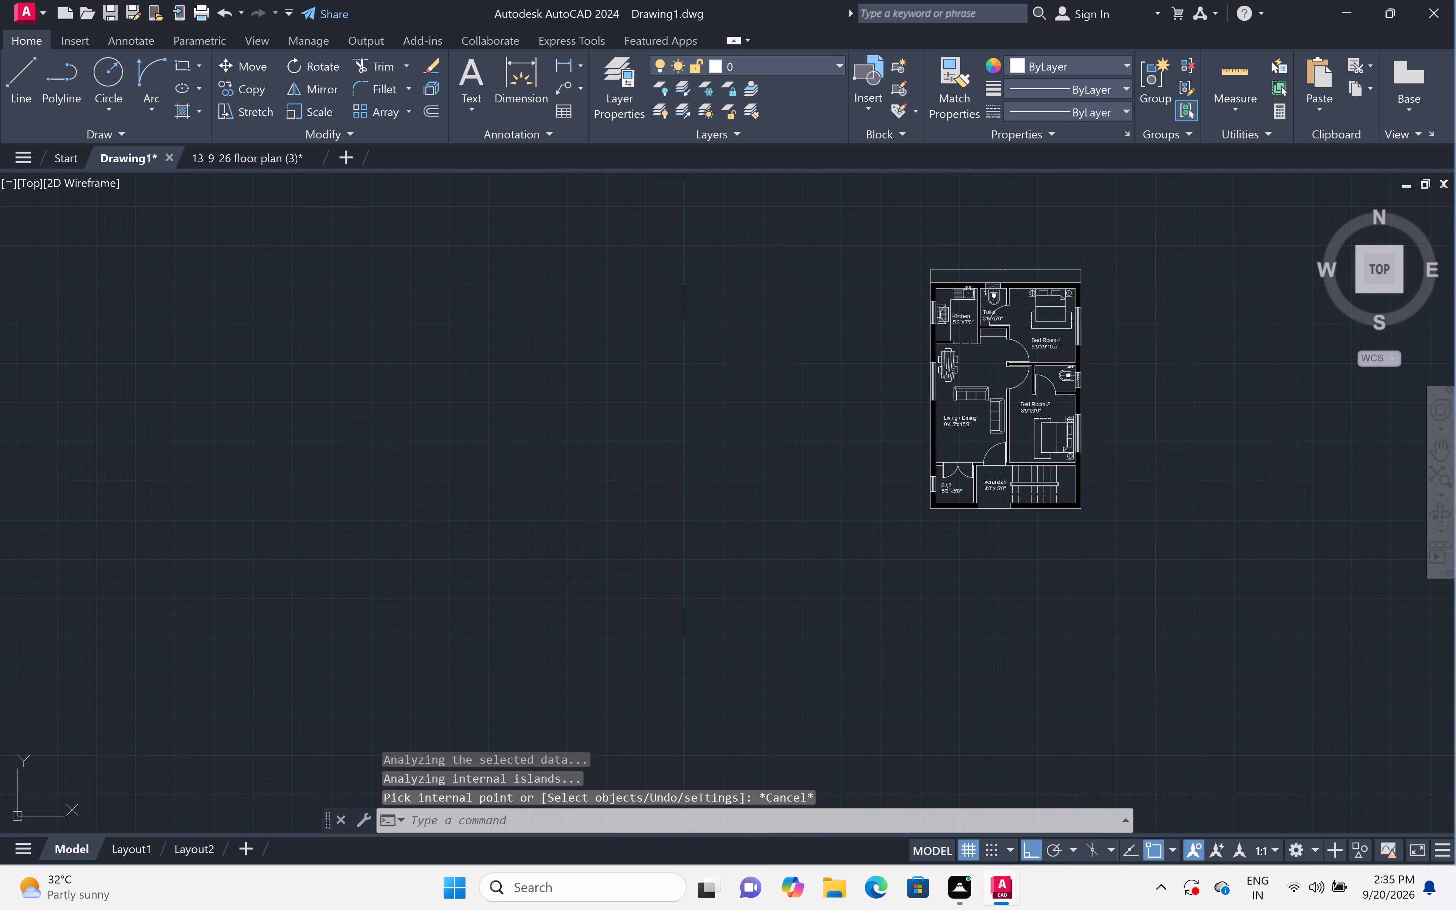
scroll(1131, 347, "up", 2)
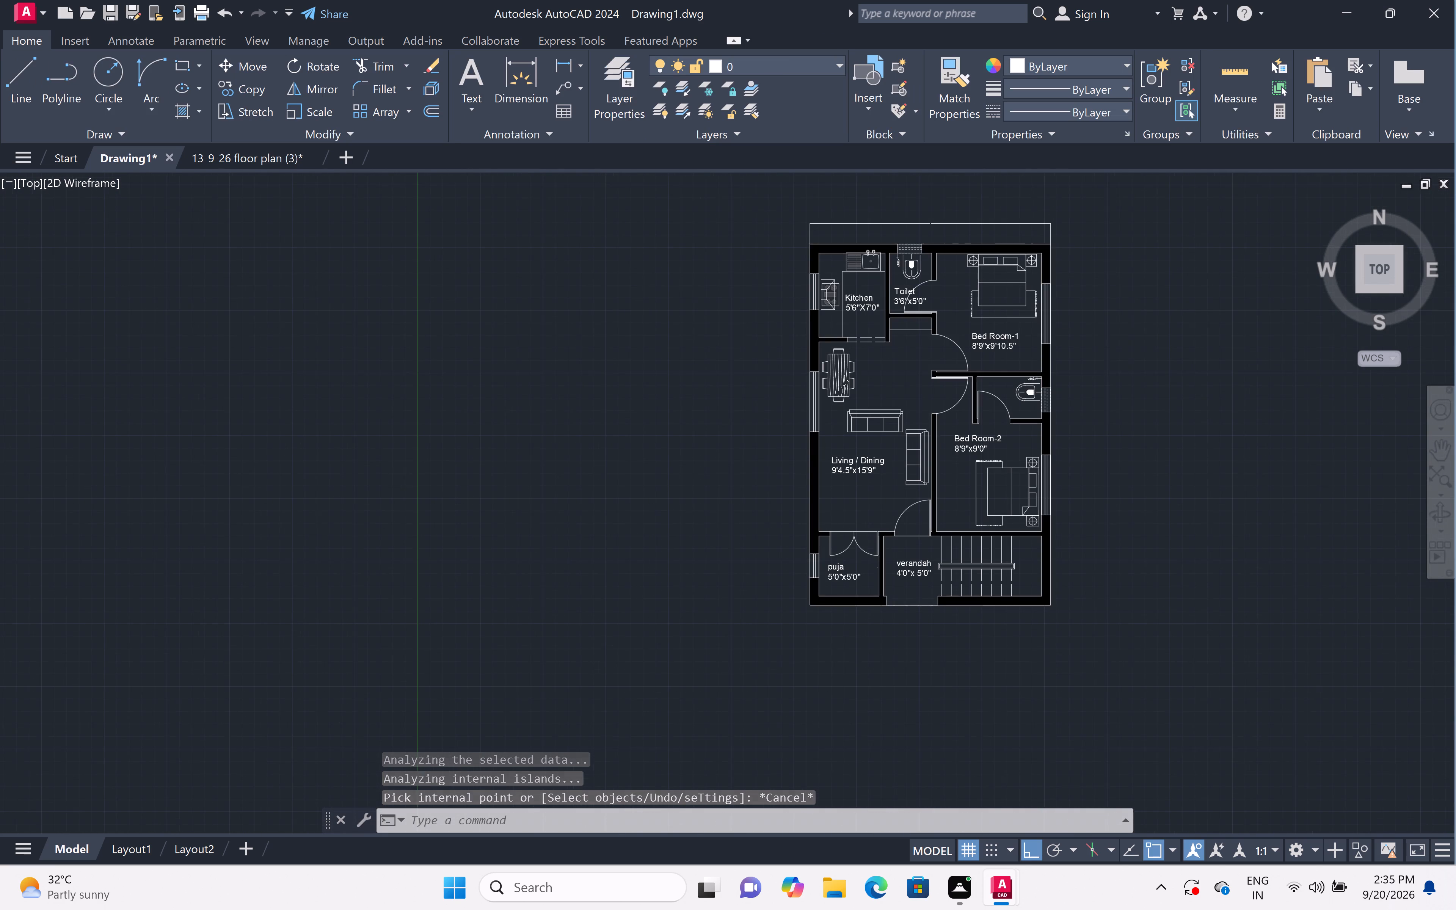
scroll(1128, 331, "up", 1)
scroll(1128, 330, "down", 1)
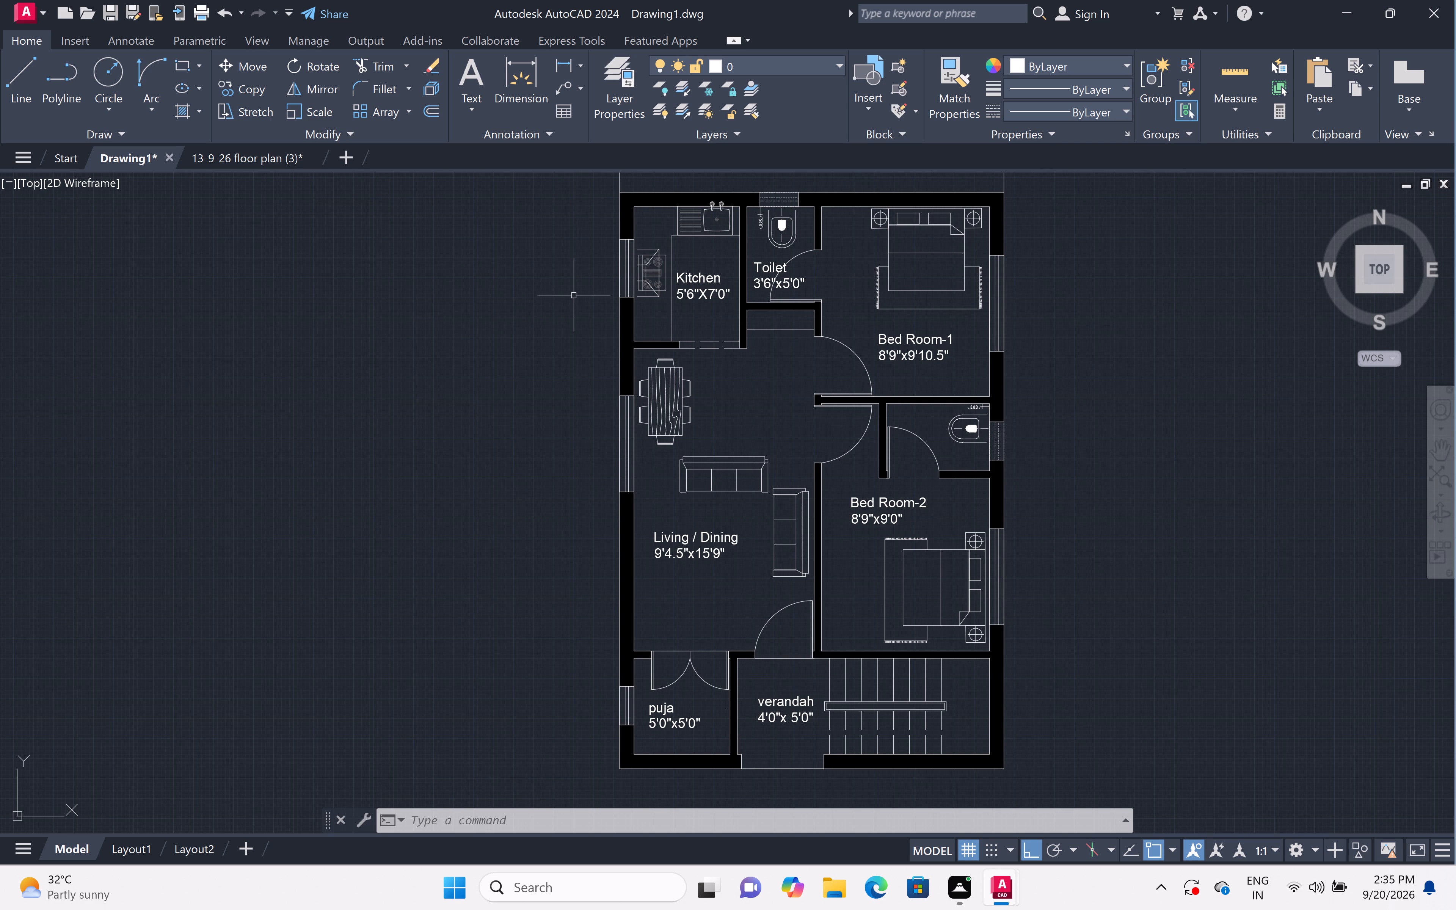
middle_click(683, 344)
middle_click_drag(683, 344, 641, 373)
scroll(633, 383, "down", 1)
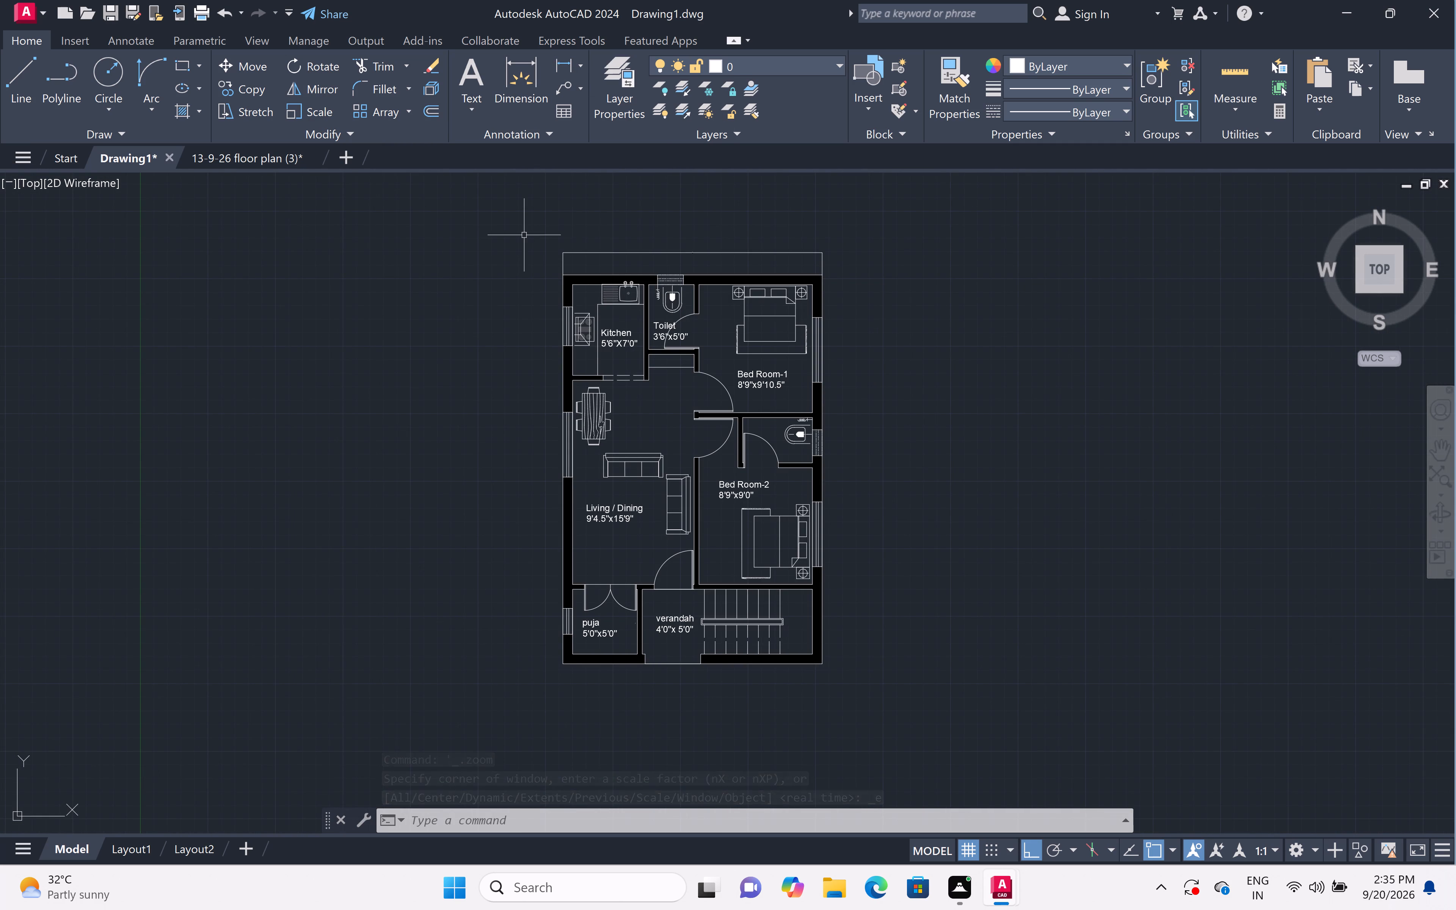
type("dims")
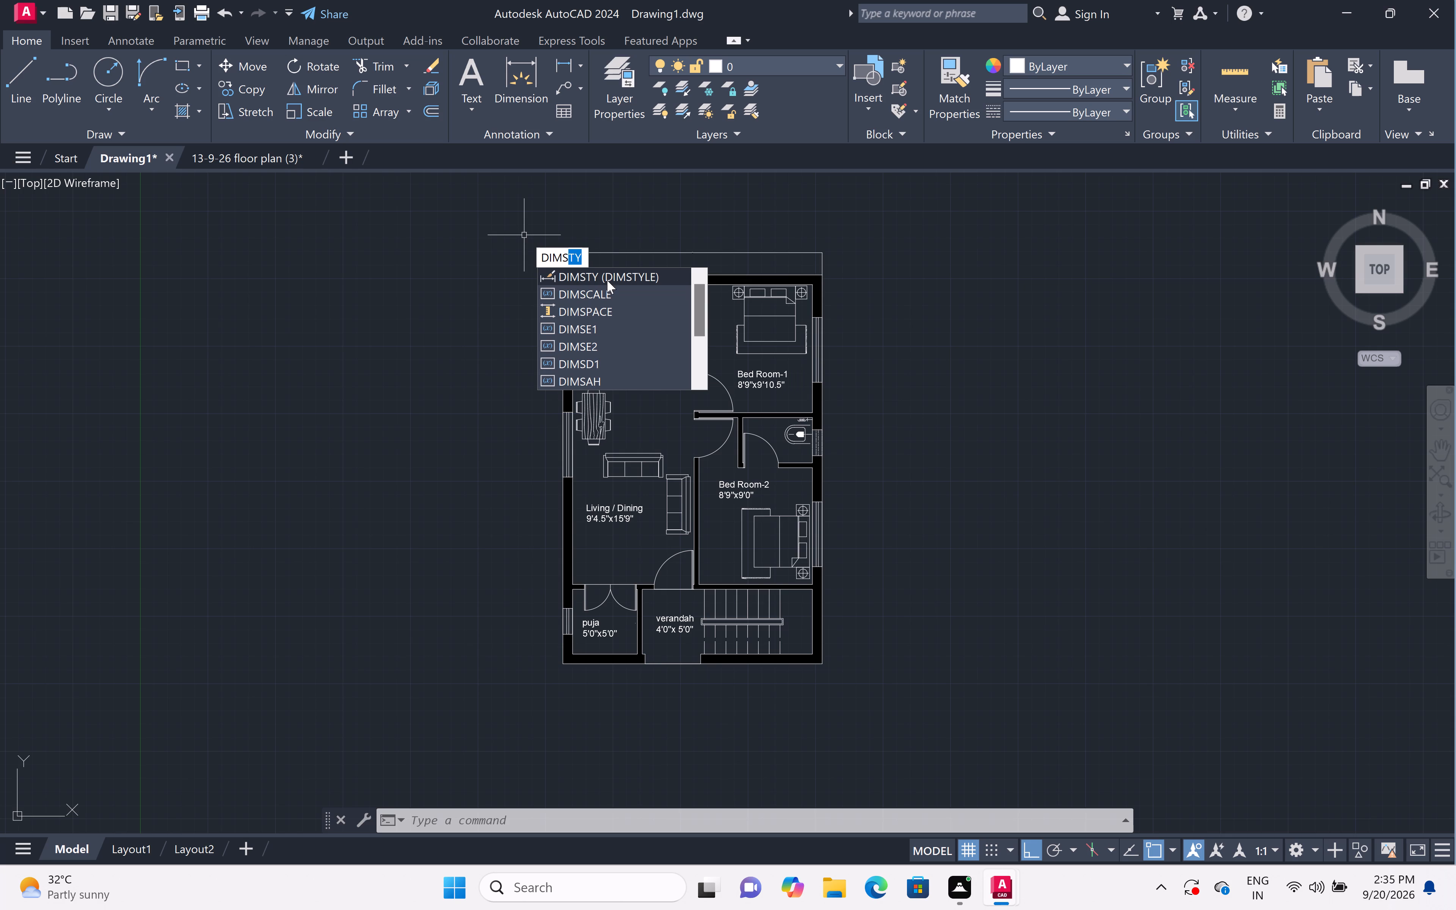
double_click(607, 271)
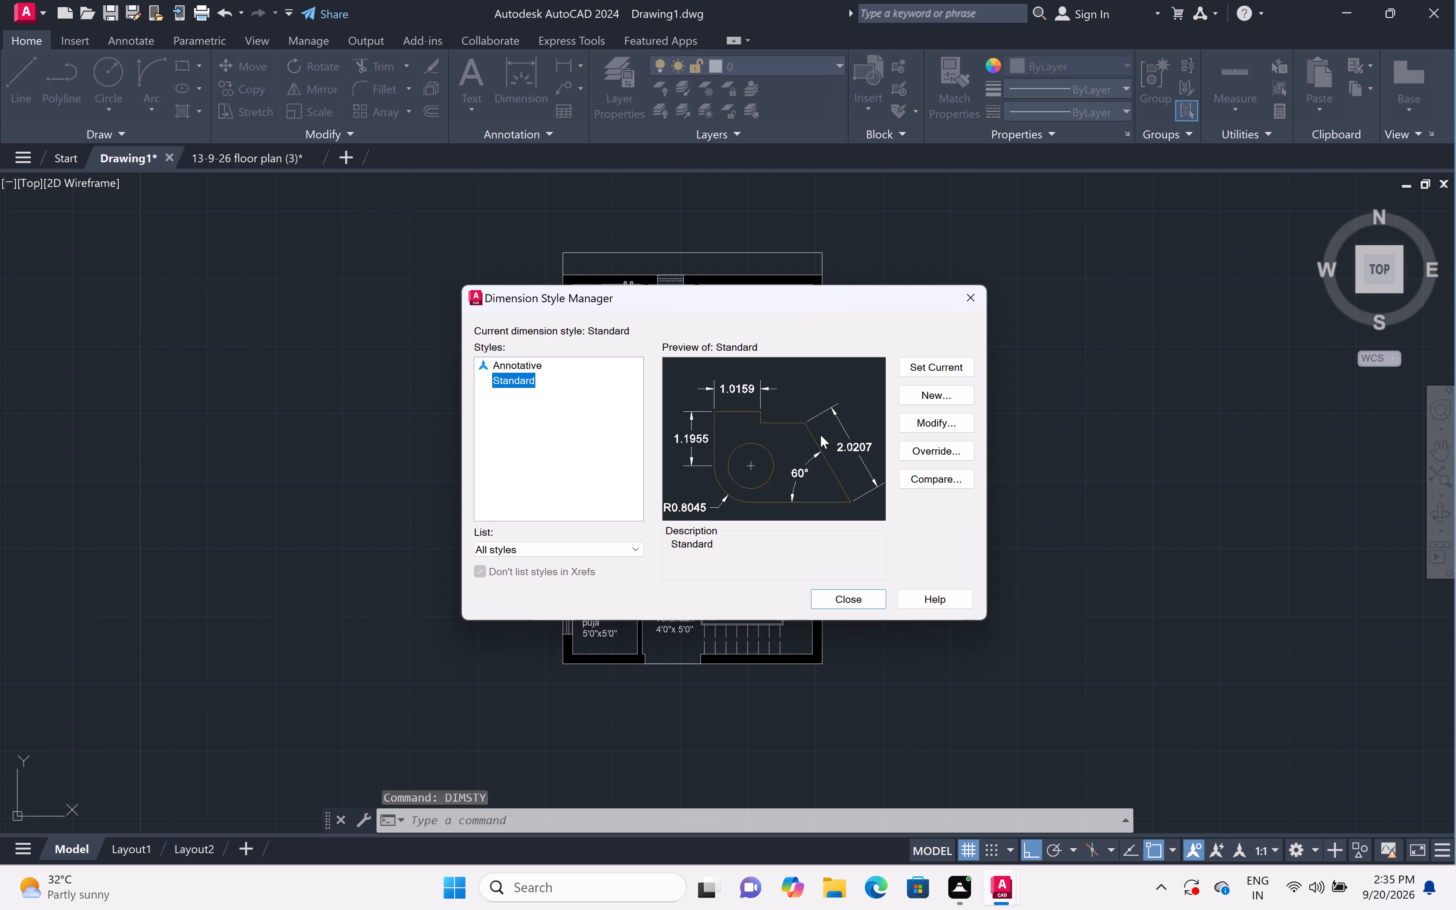
left_click(942, 426)
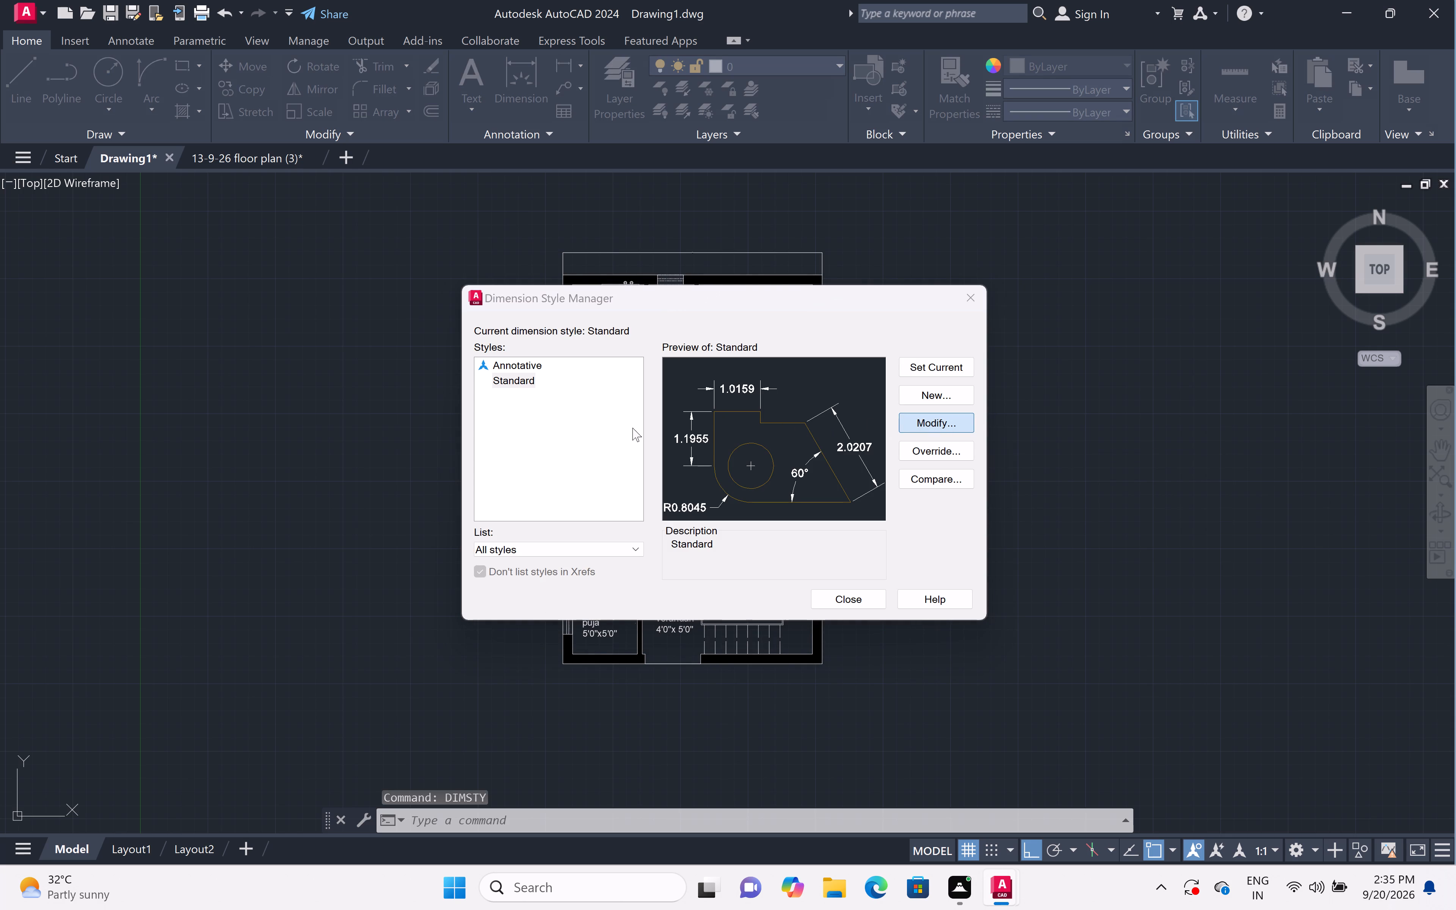
left_click(913, 427)
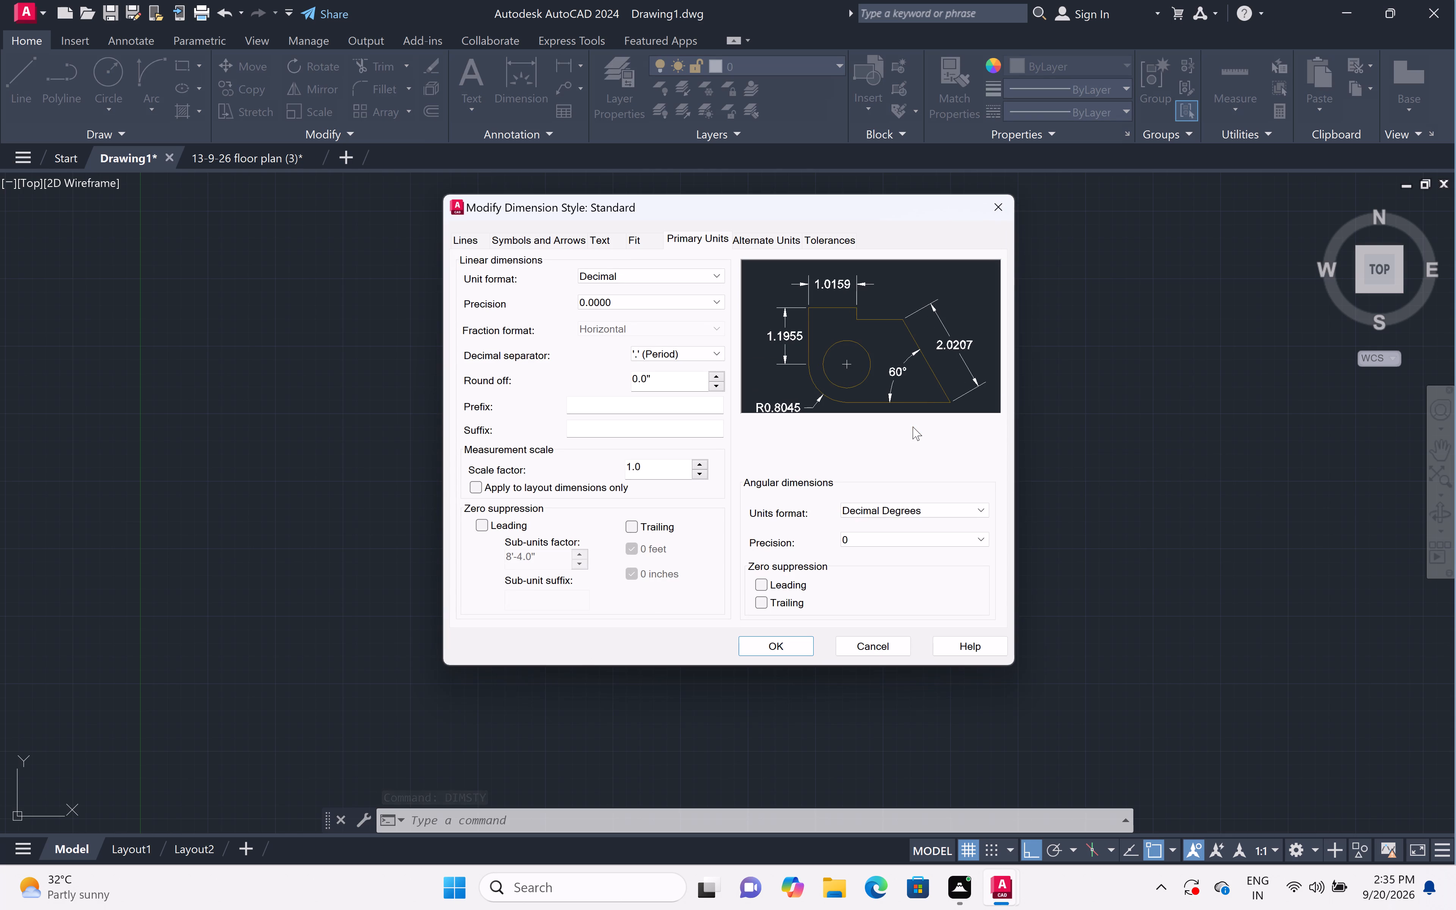
left_click(665, 270)
left_click(641, 311)
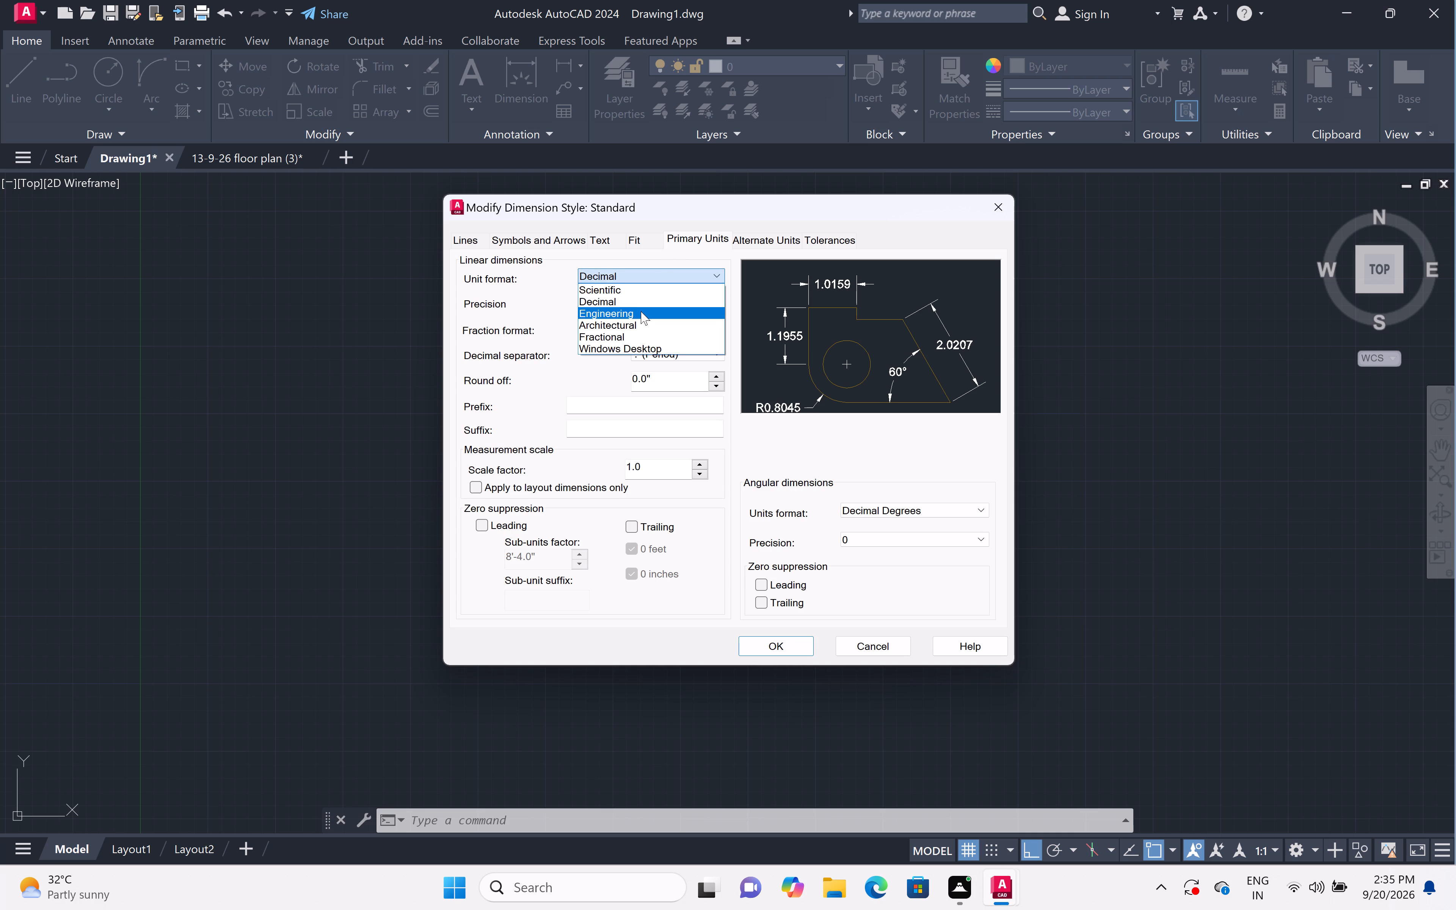
left_click(650, 299)
left_click(637, 326)
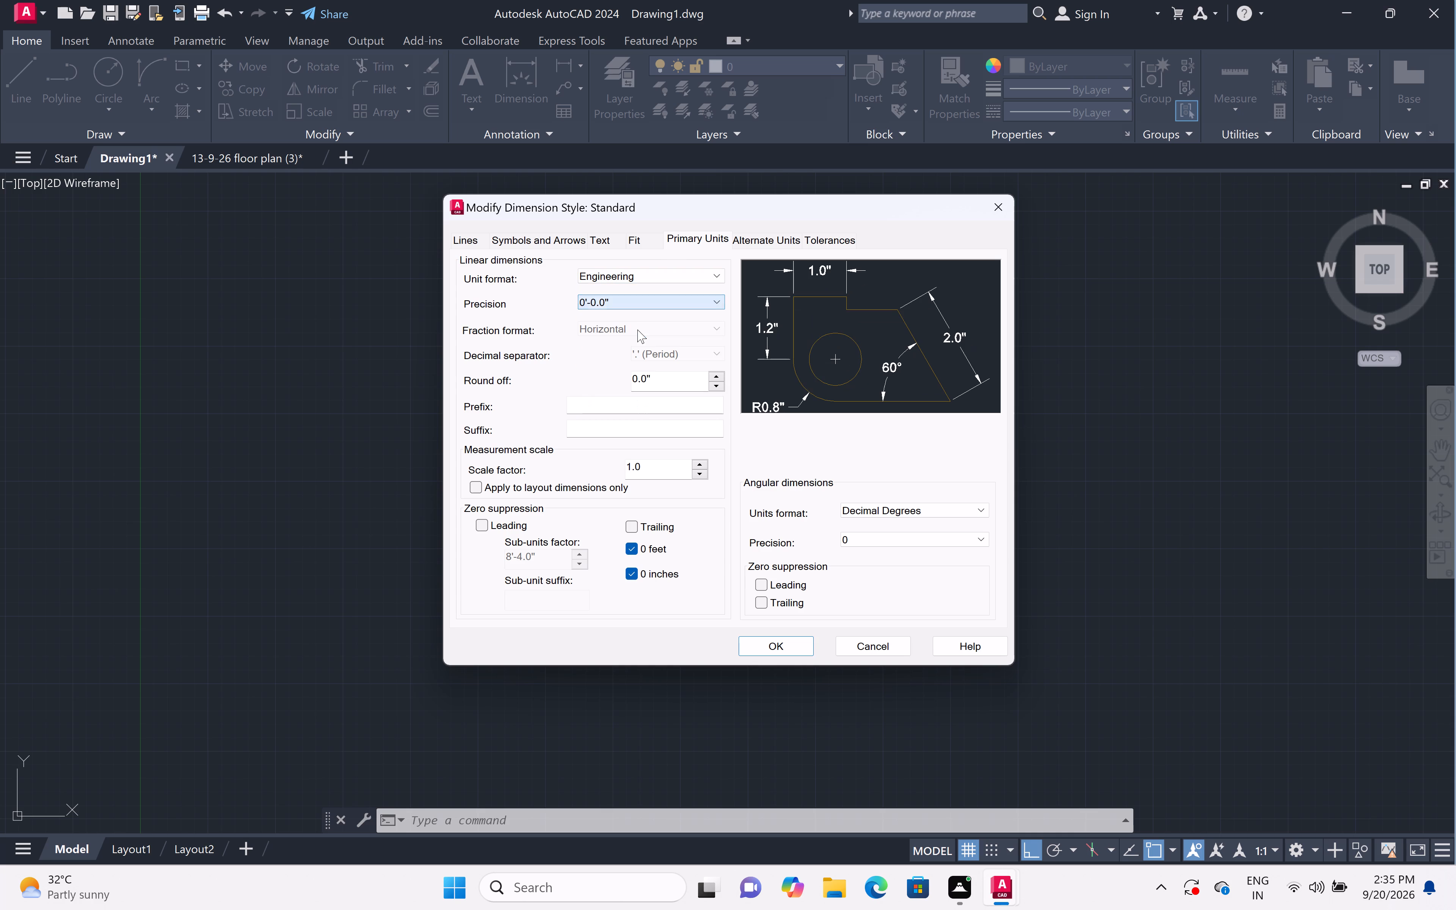
Set the Standard dimension style's text height to 6", accept the changes, make the style current and close the style manager.
left_click(606, 244)
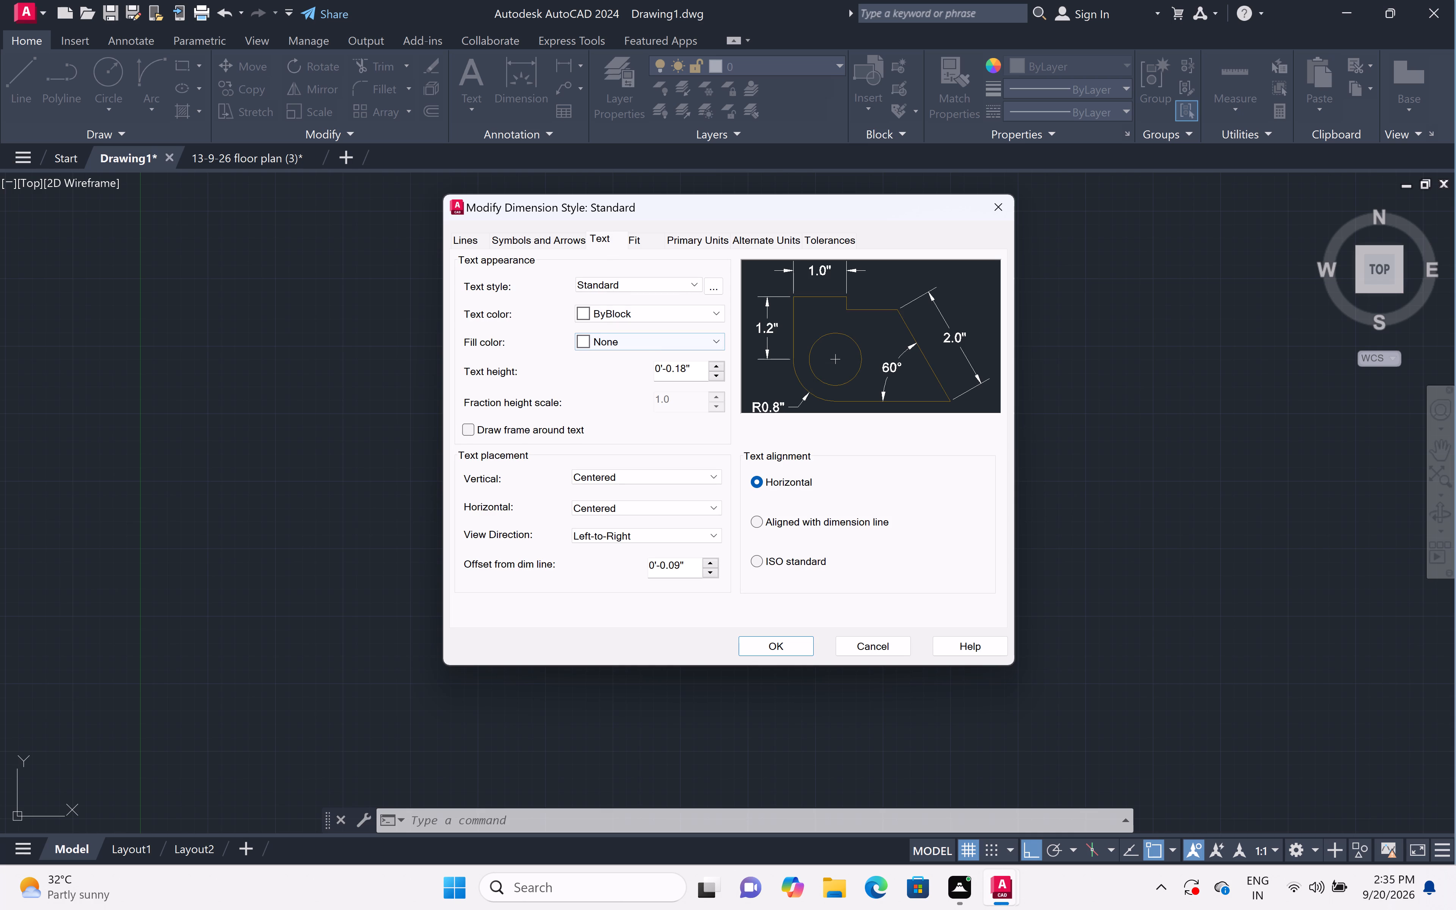
left_click(693, 369)
key("BackSpace")
key("BackSpace")
key("BackSpace")
key("BackSpace")
key("BackSpace")
key("BackSpace")
key("BackSpace")
key("BackSpace")
key("BackSpace")
key("BackSpace")
key("BackSpace")
key("BackSpace")
key("BackSpace")
key("BackSpace")
key("BackSpace")
key("BackSpace")
key("BackSpace")
key("BackSpace")
key("BackSpace")
key("BackSpace")
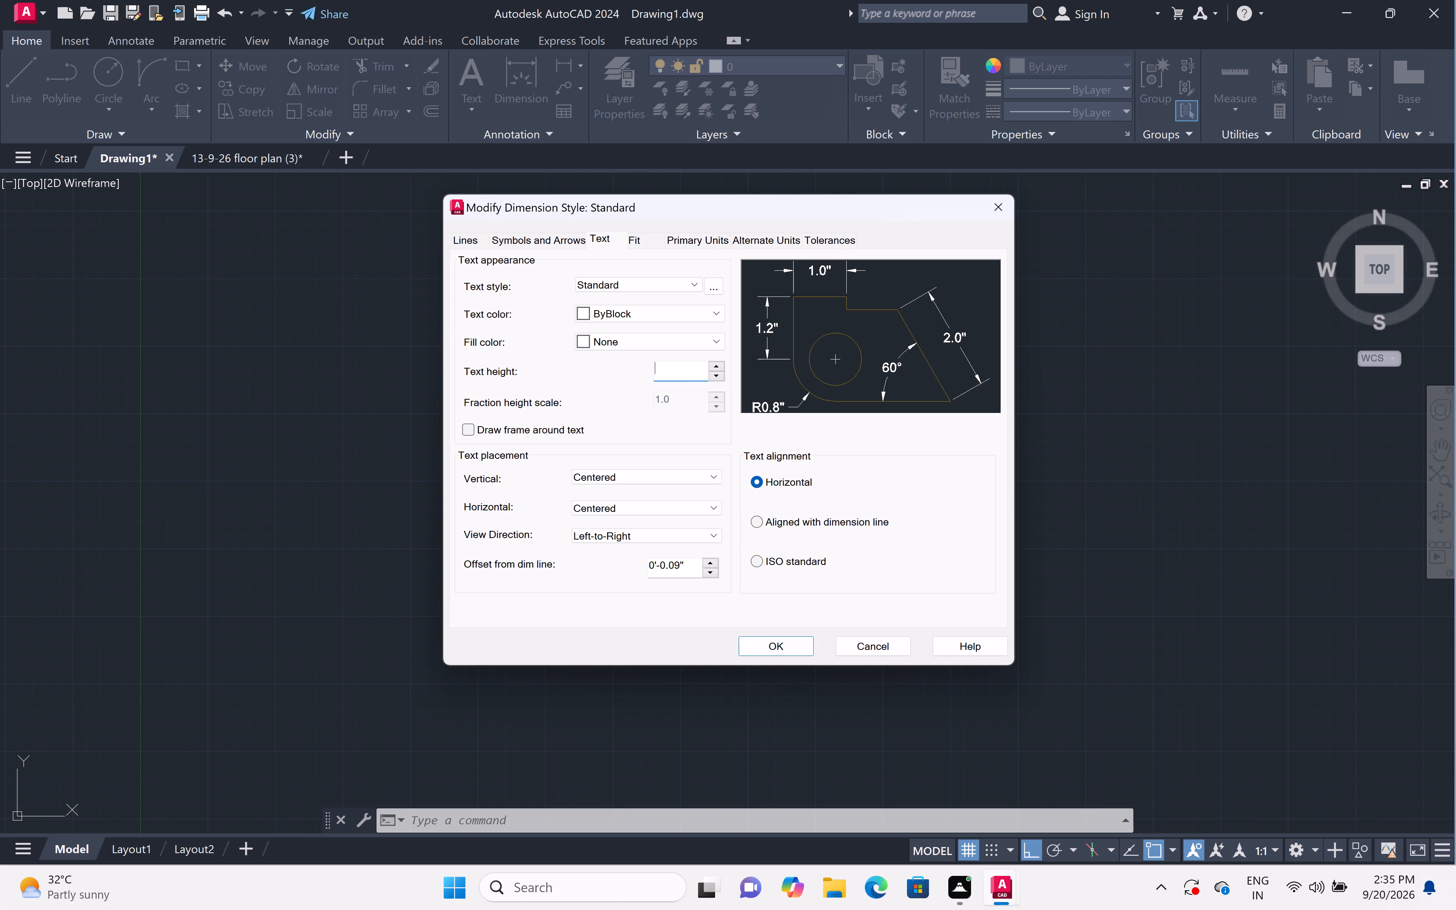
key("6")
key("shift+quotedbl")
left_click(795, 648)
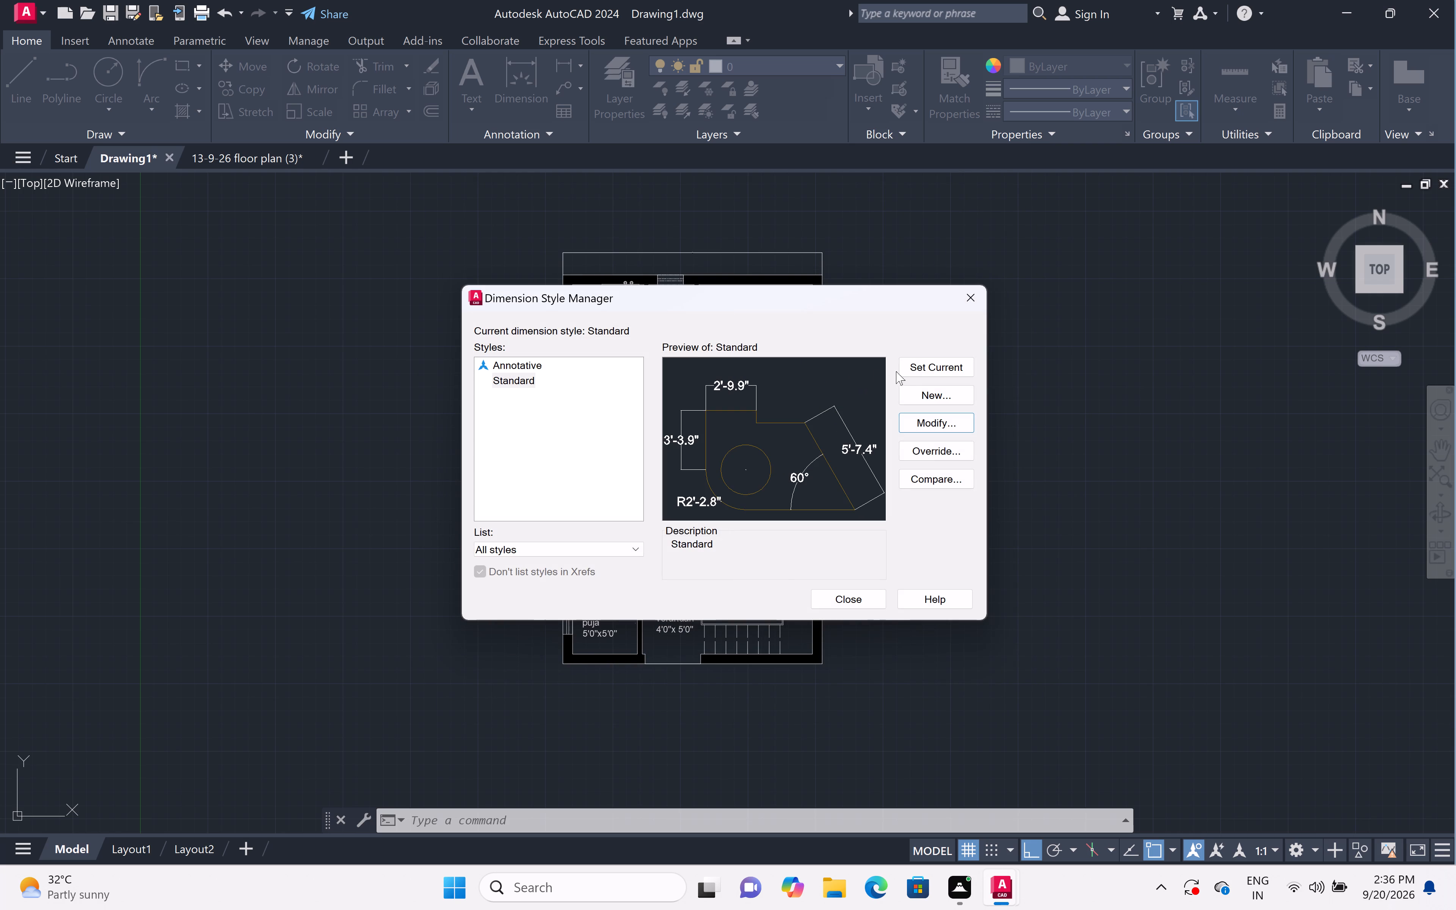
left_click(910, 368)
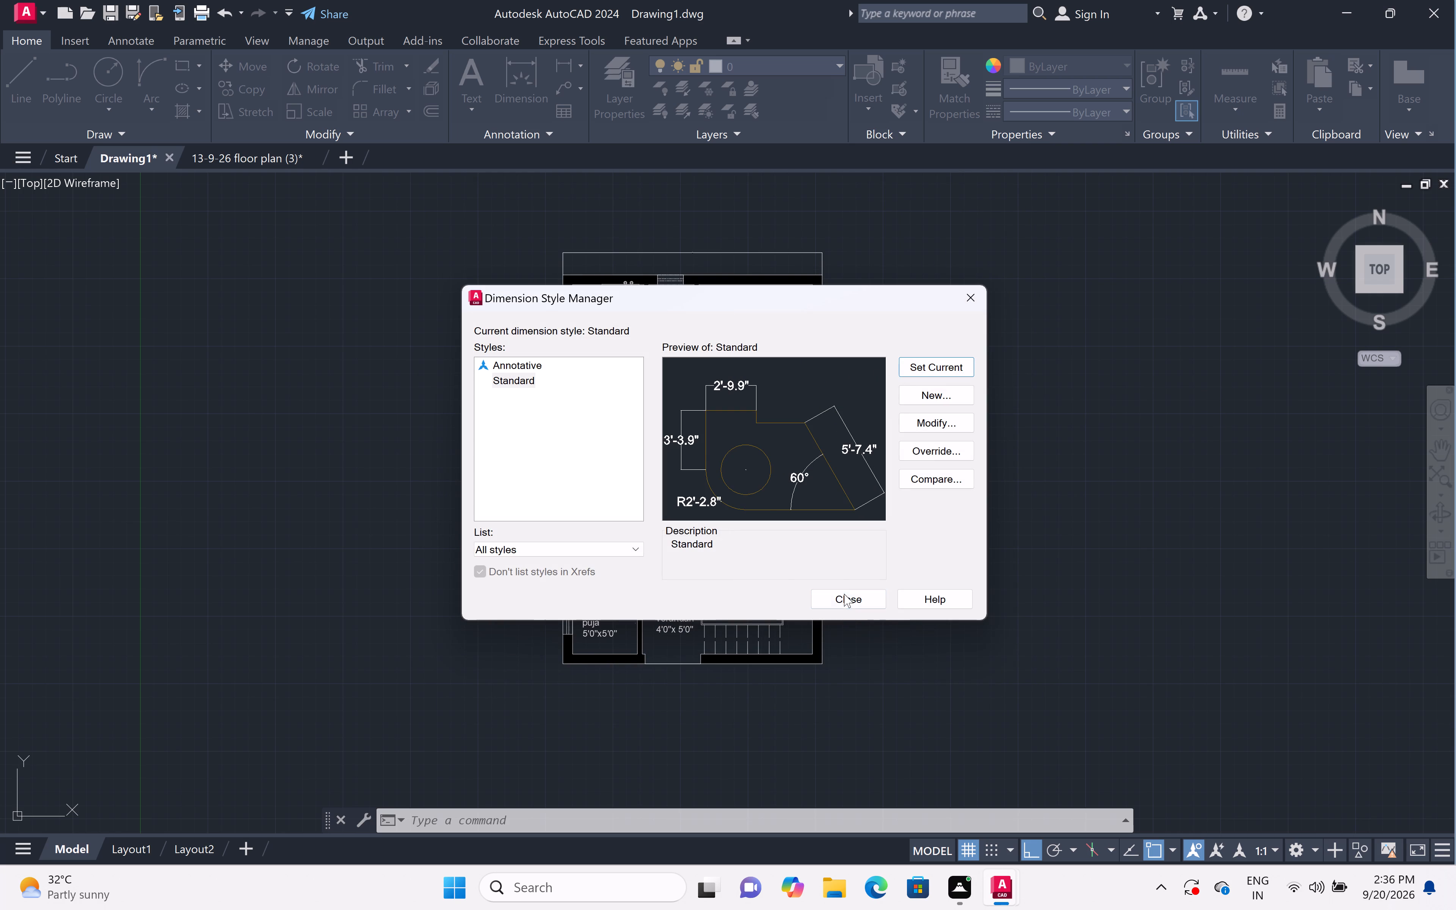
left_click(844, 595)
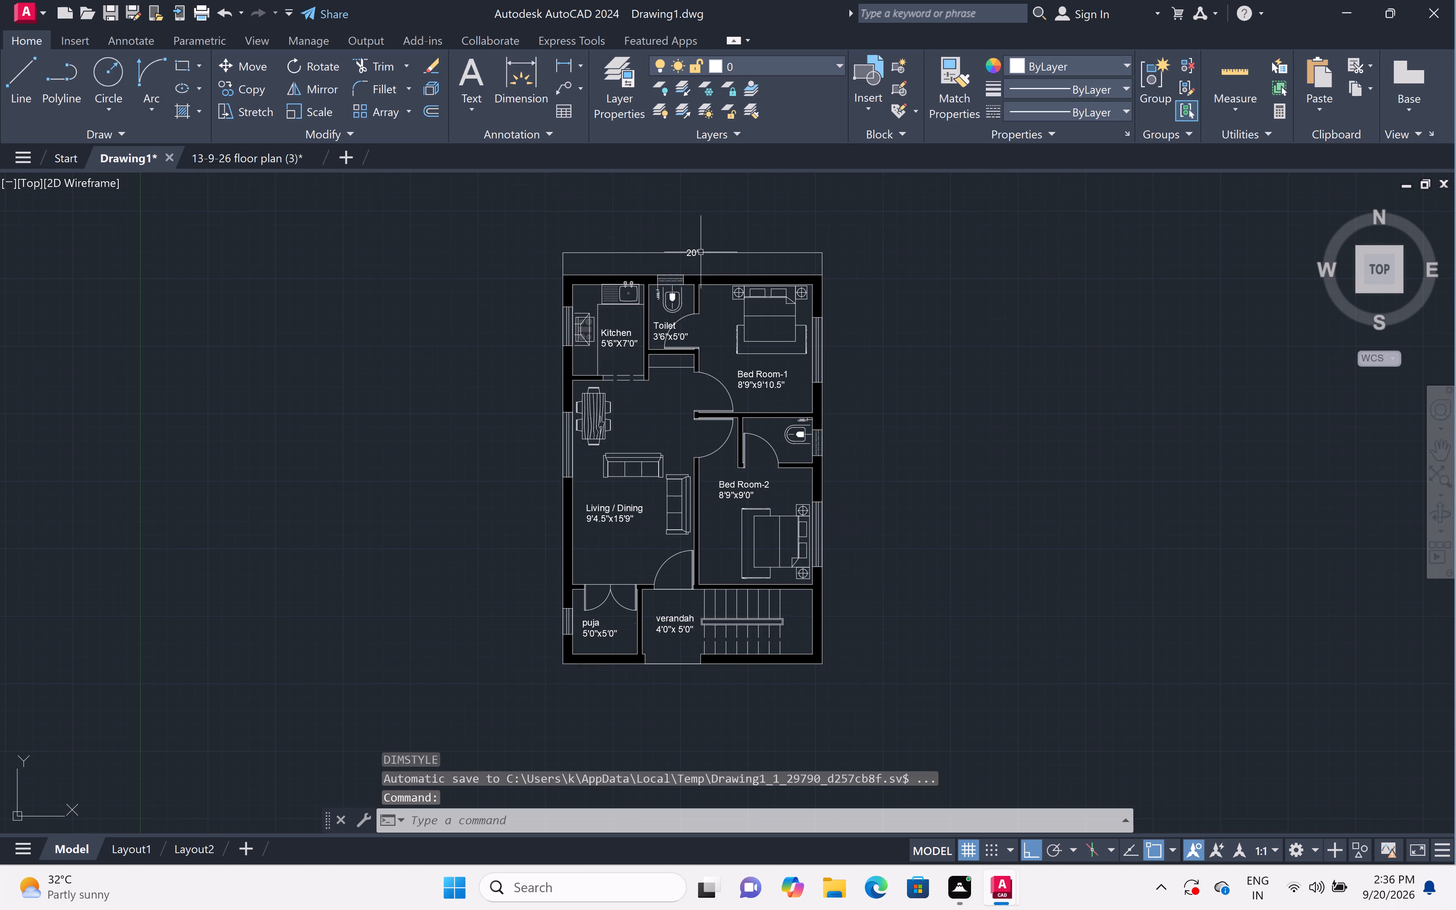
Add a vertical linear dimension for the overall length of the house along the plan's left outer wall.
scroll(700, 251, "up", 3)
scroll(700, 251, "down", 2)
scroll(572, 352, "down", 2)
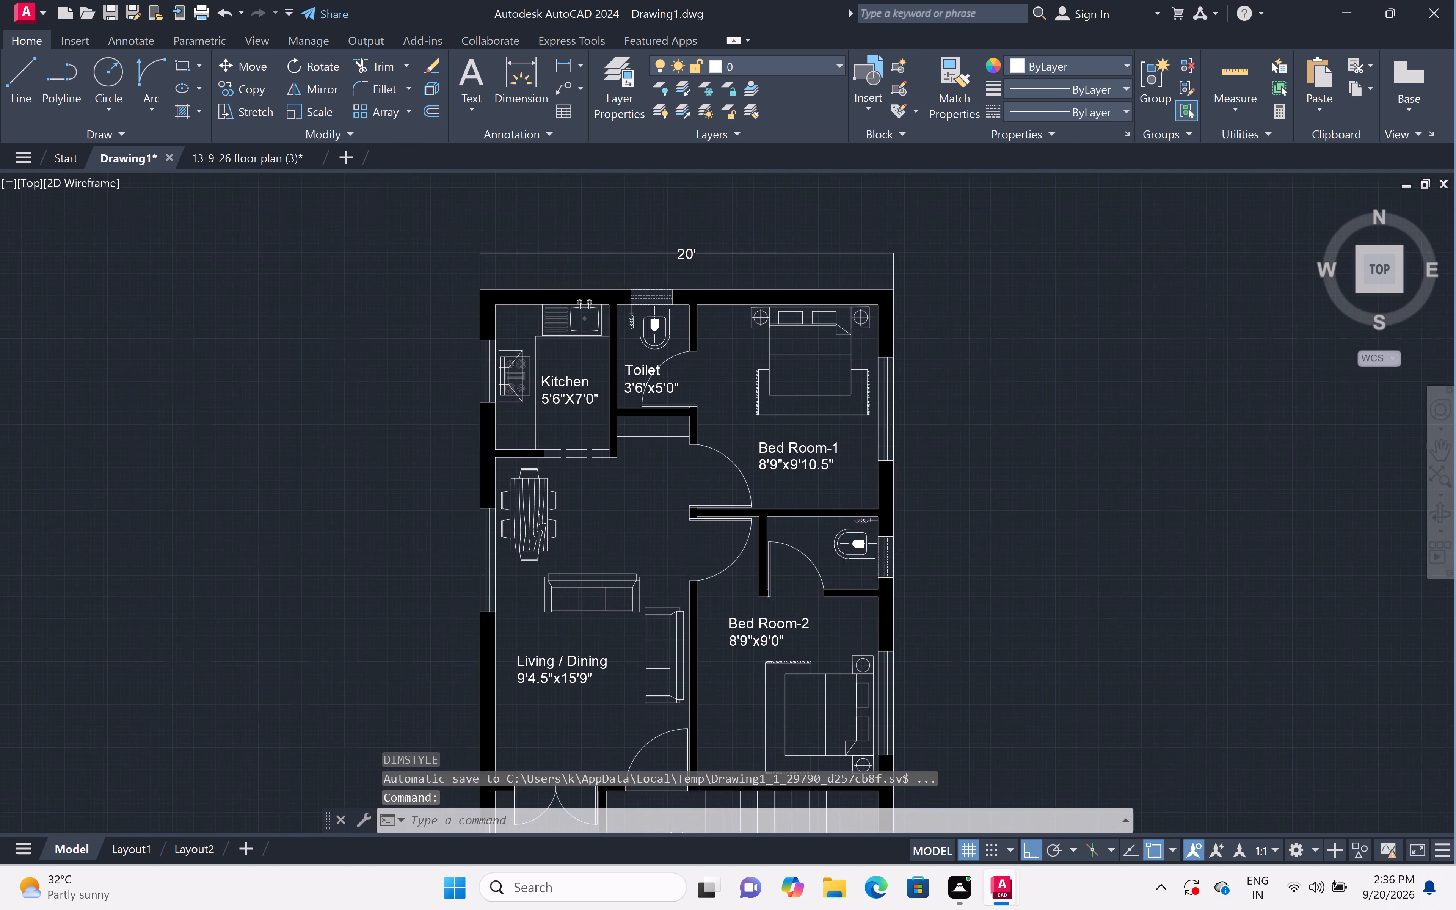
scroll(482, 369, "up", 1)
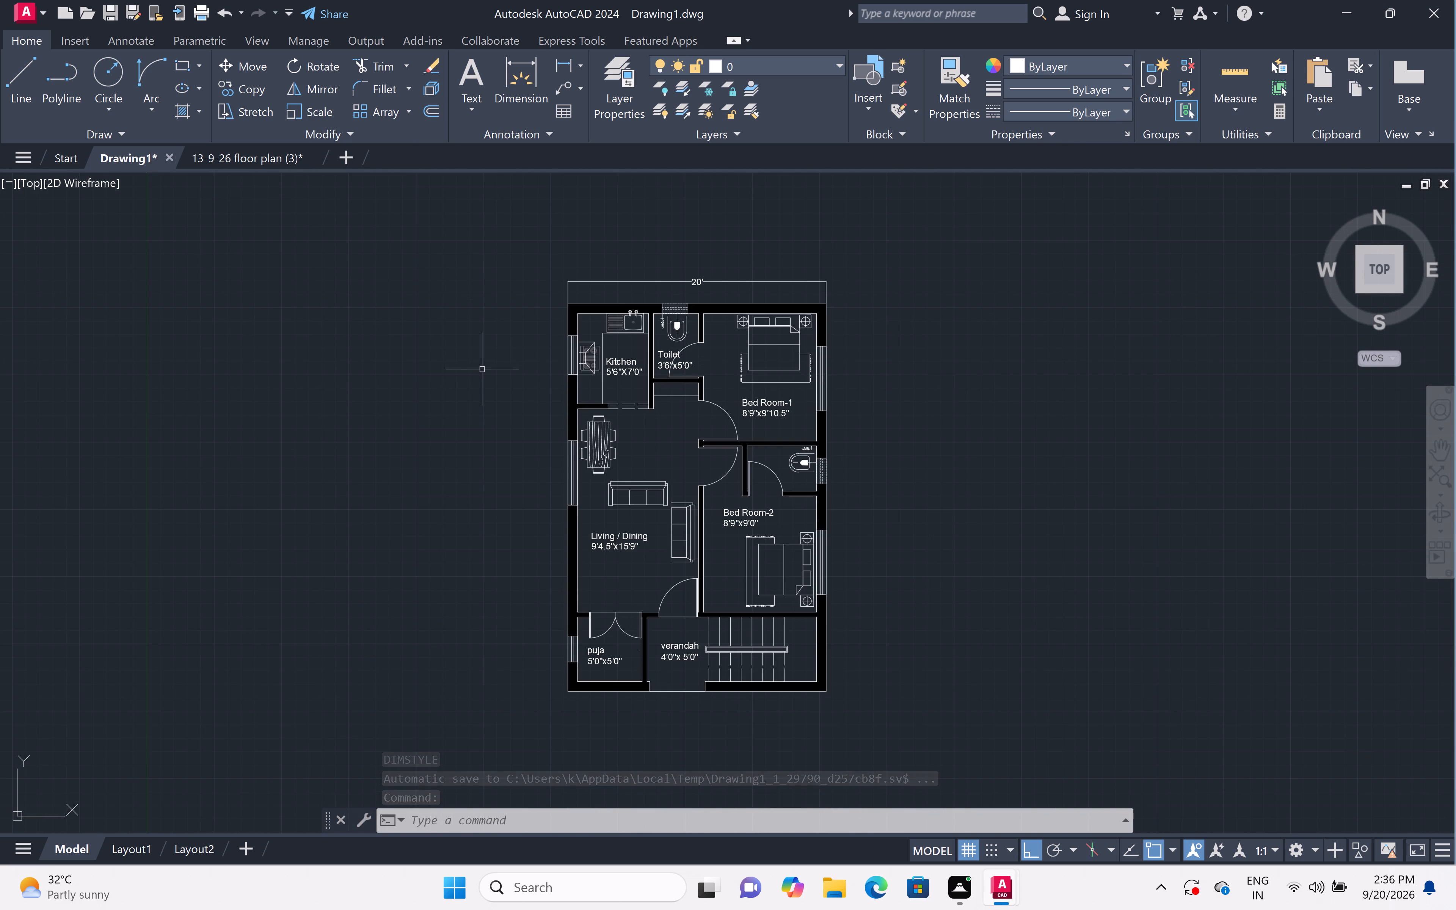
scroll(482, 369, "up", 1)
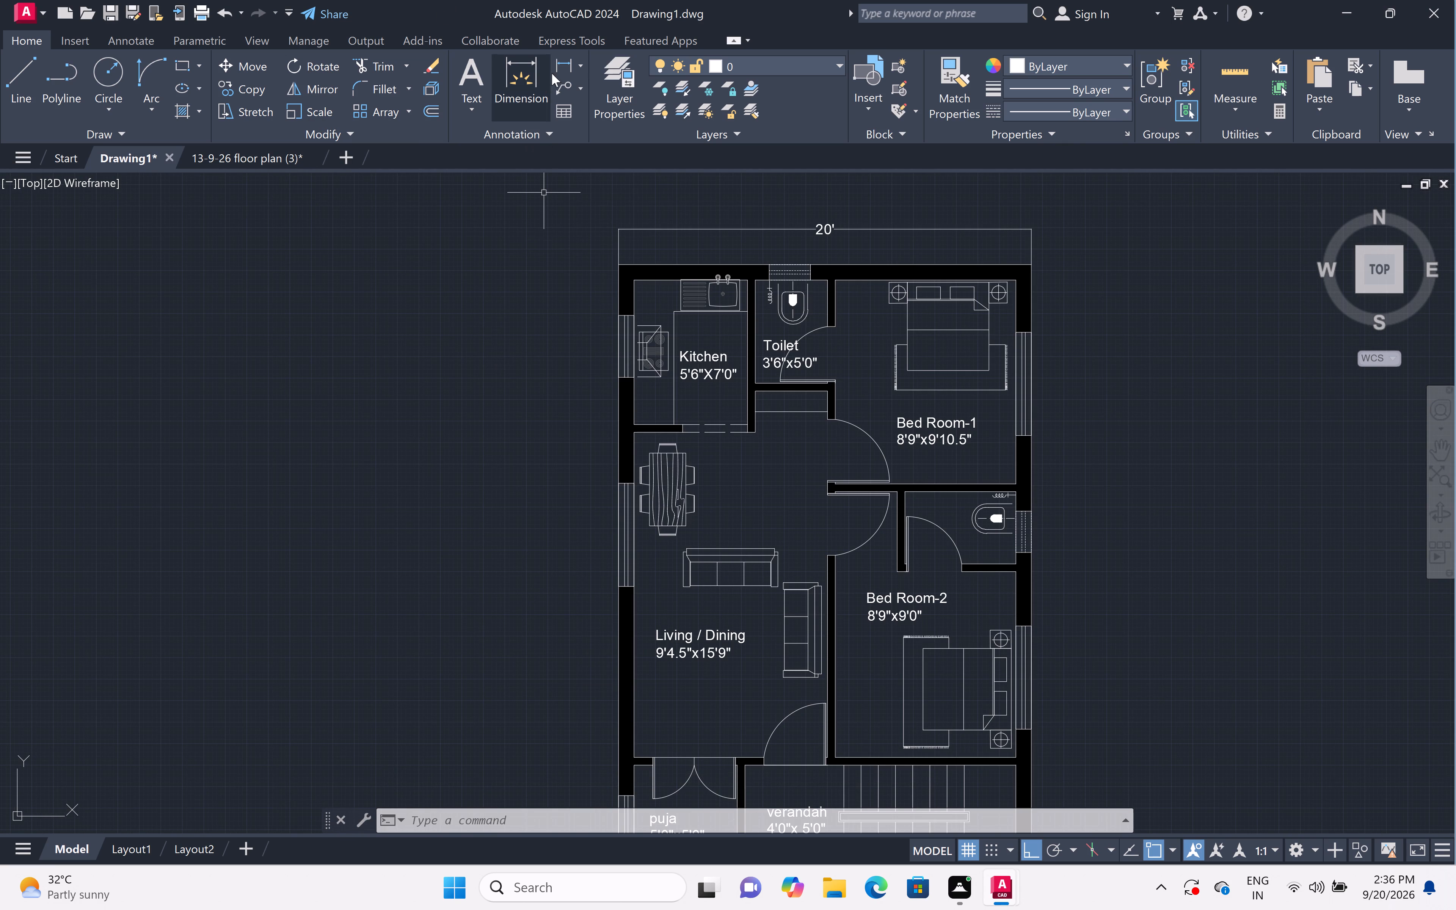
left_click(582, 57)
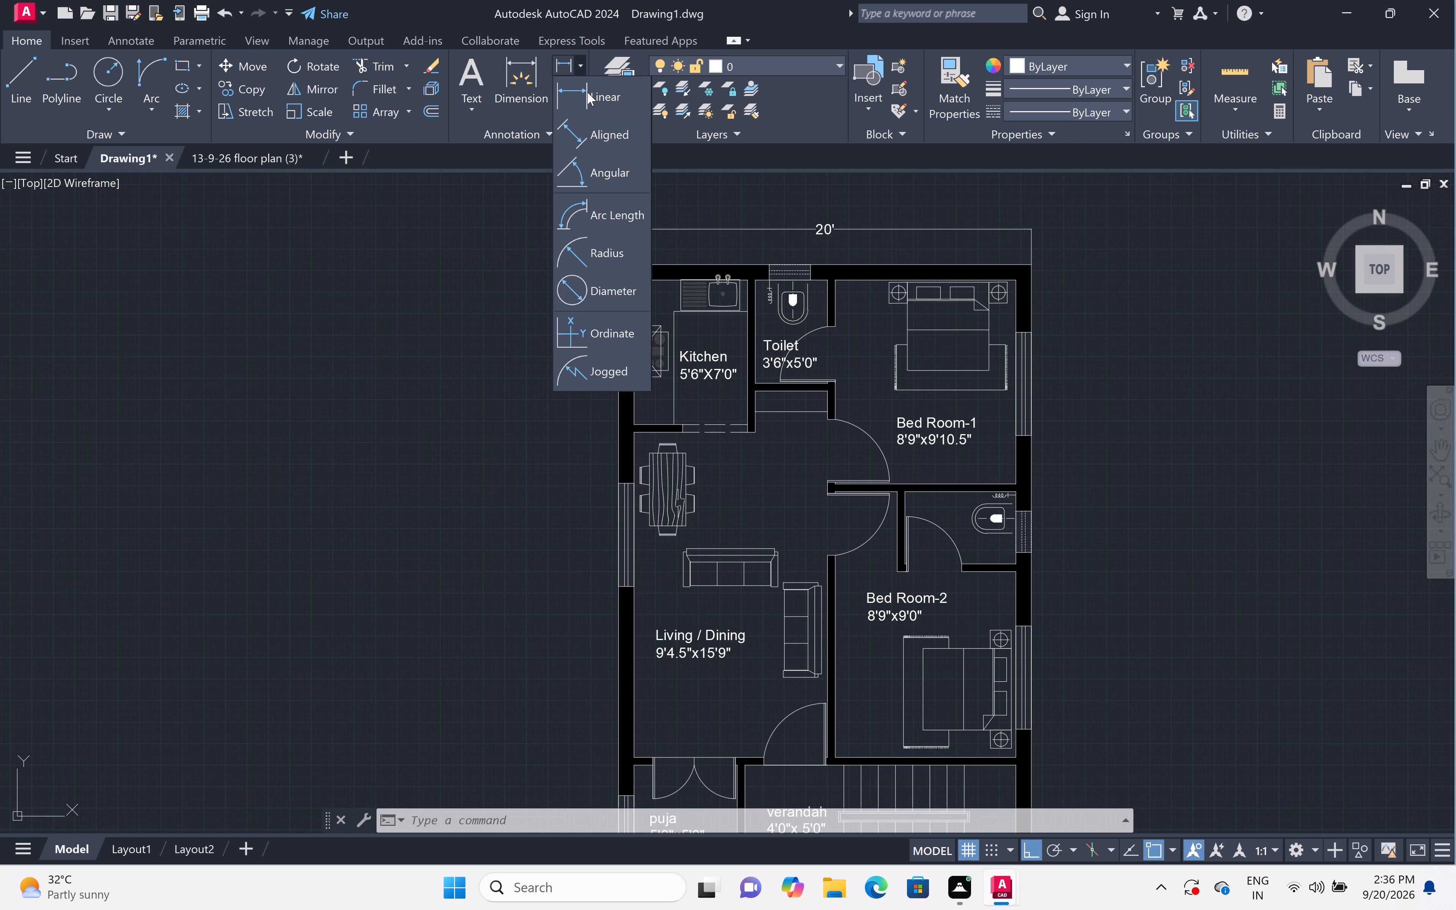
left_click(587, 92)
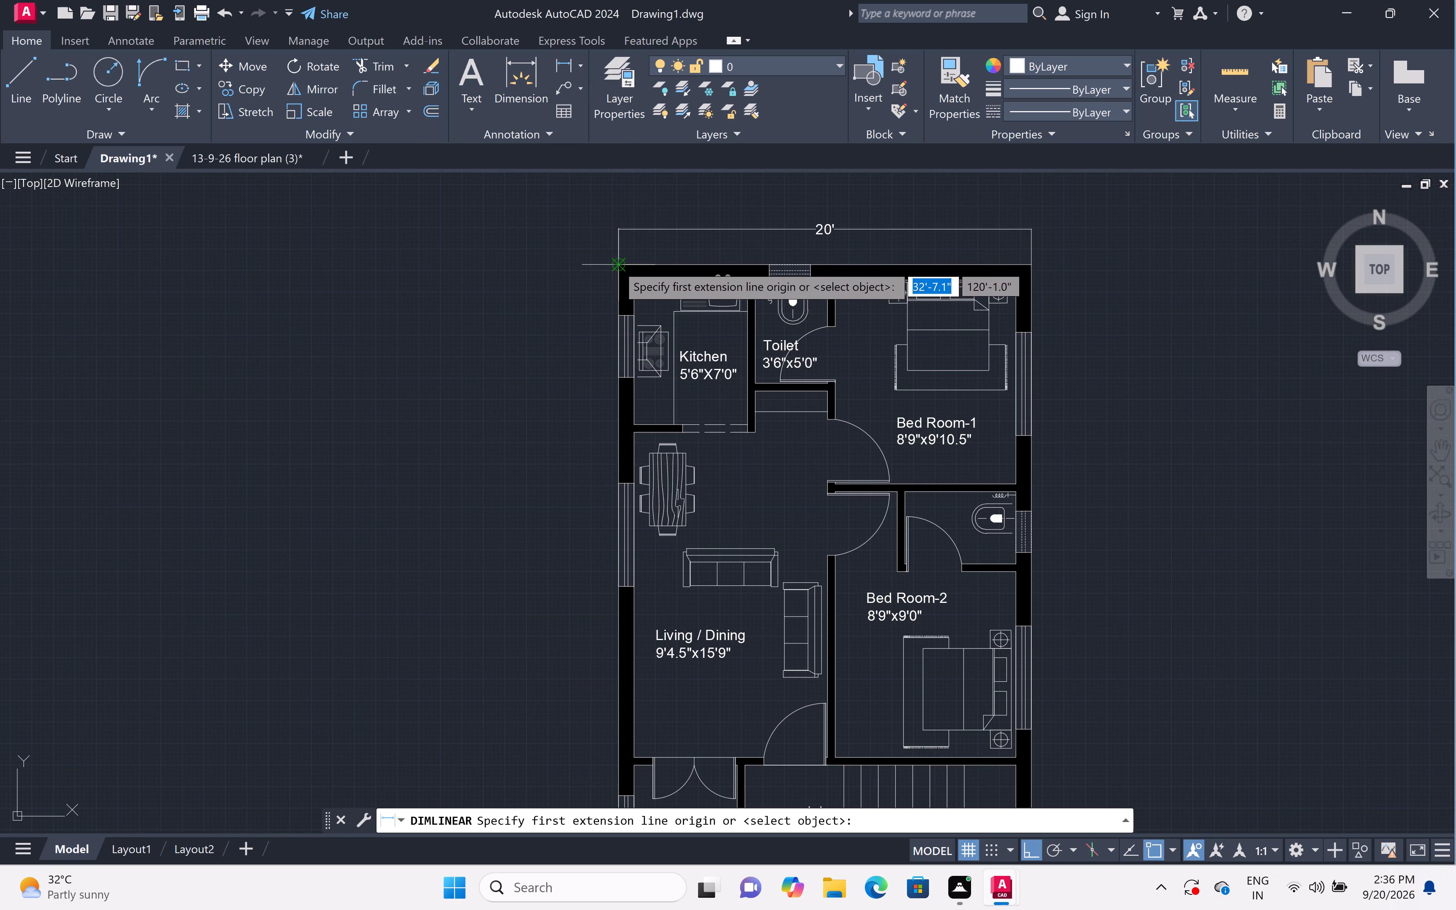
left_click(617, 264)
scroll(588, 332, "down", 2)
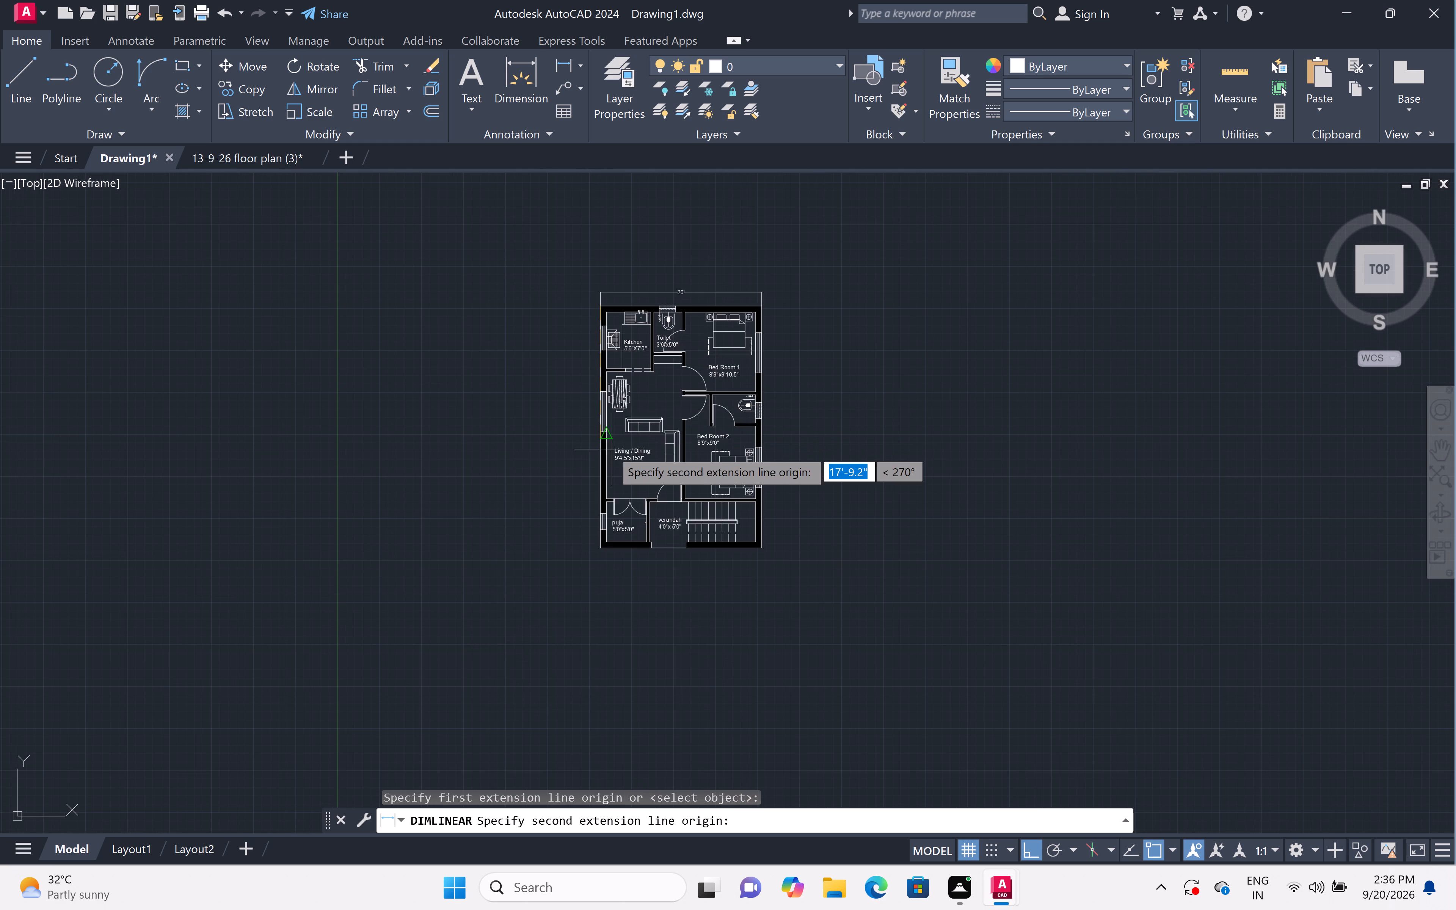
scroll(595, 532, "up", 3)
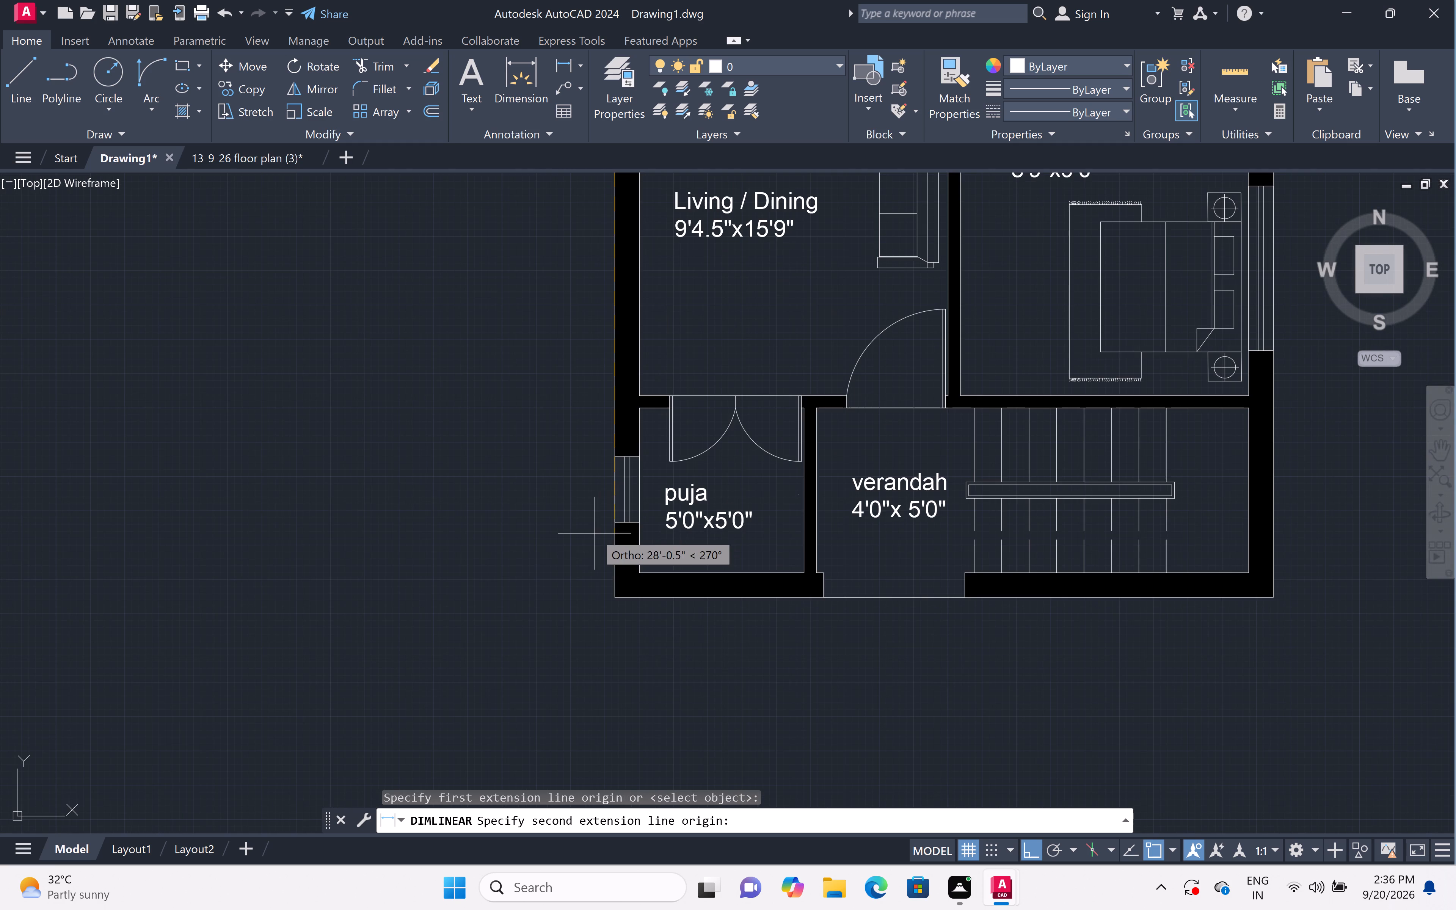
left_click(617, 595)
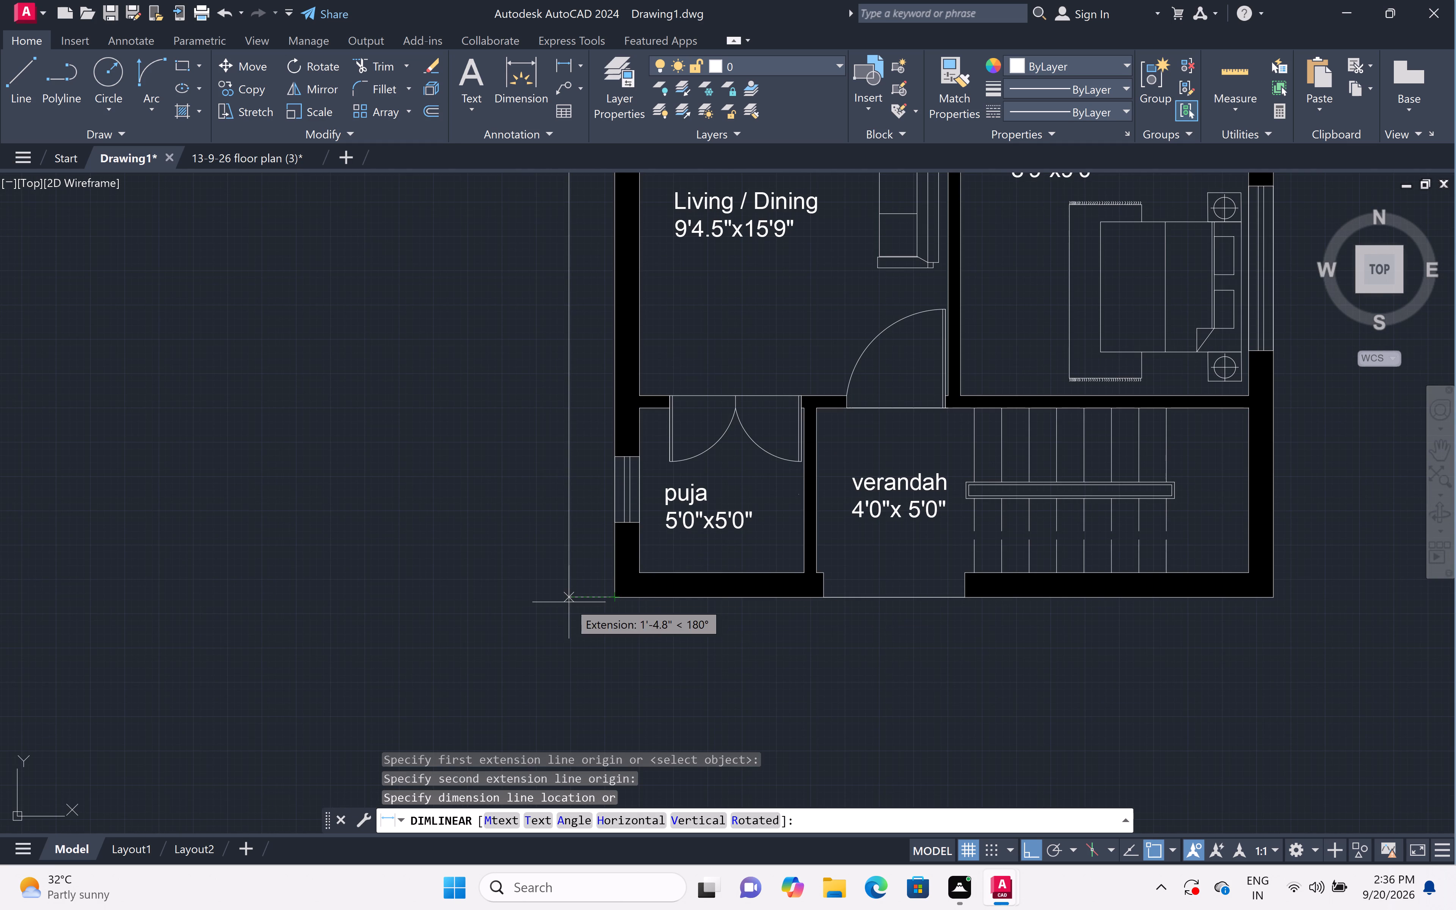
scroll(553, 602, "down", 2)
left_click(552, 602)
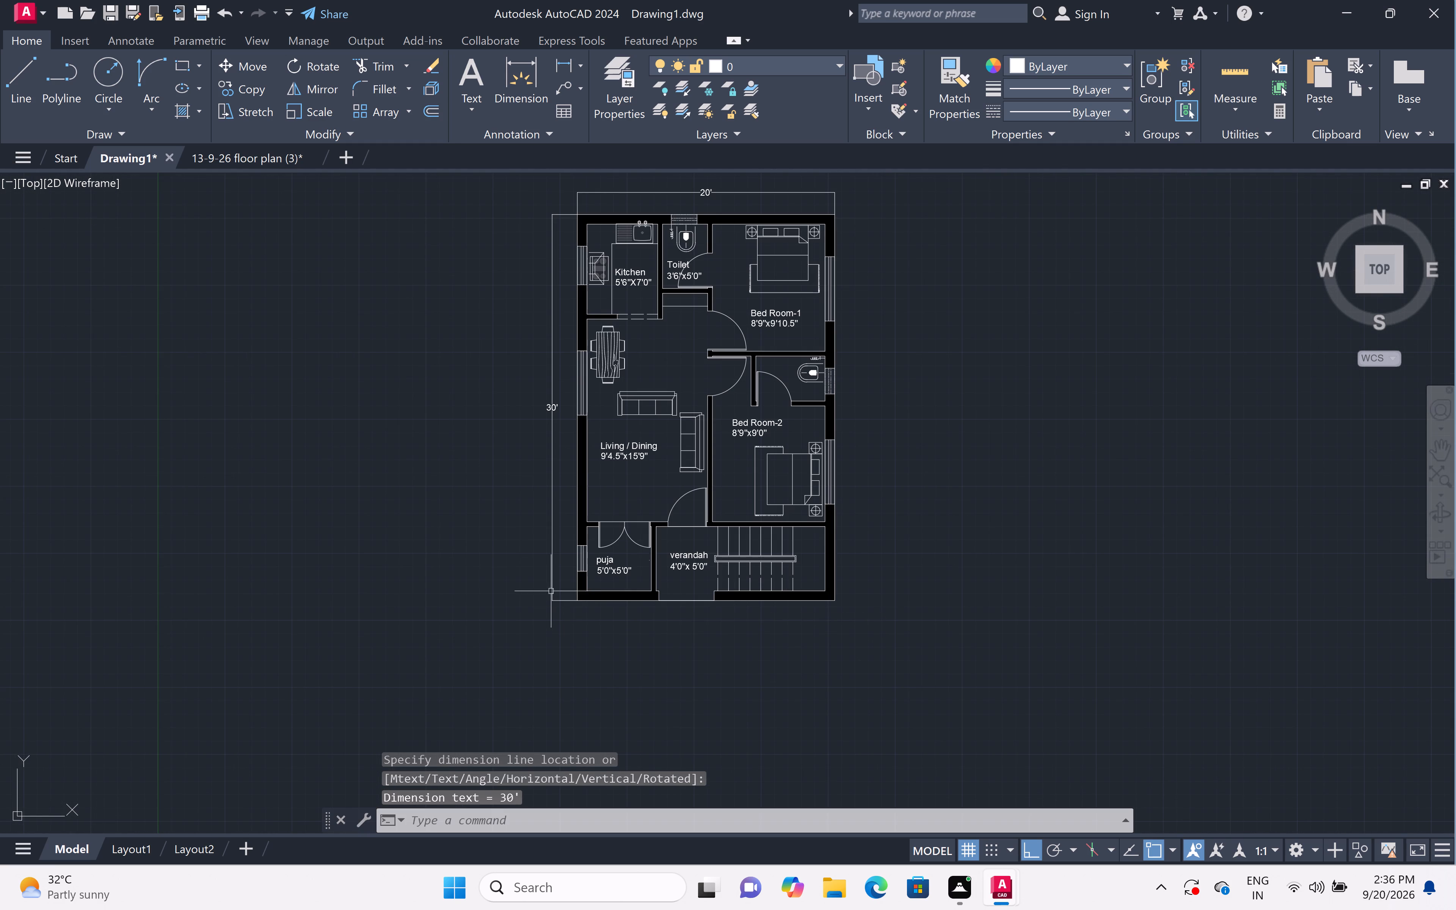
middle_click_drag(502, 499, 507, 550)
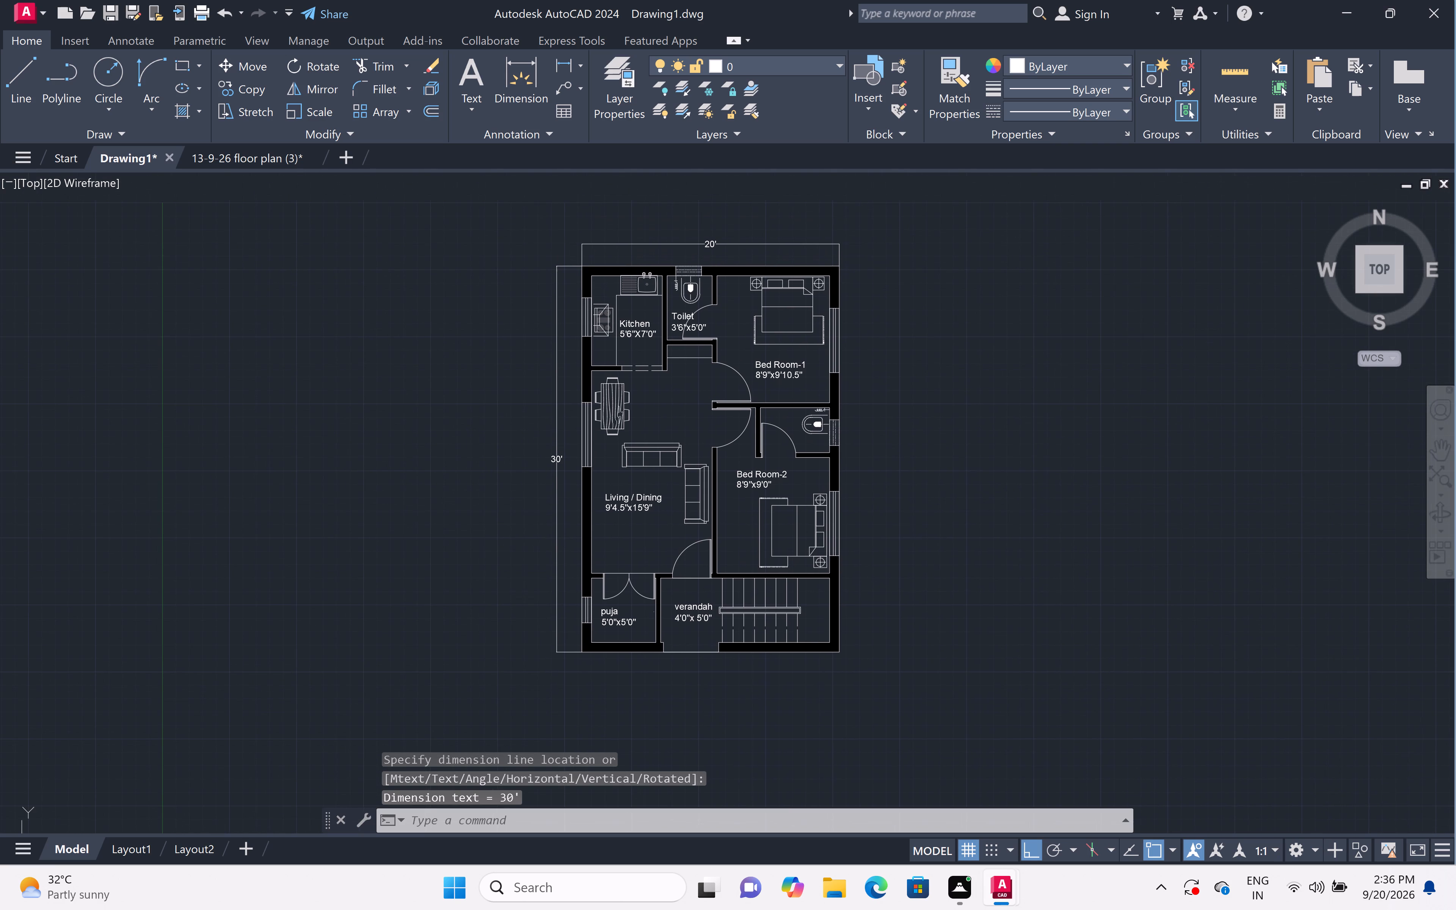
middle_click(481, 363)
middle_click_drag(485, 377, 488, 396)
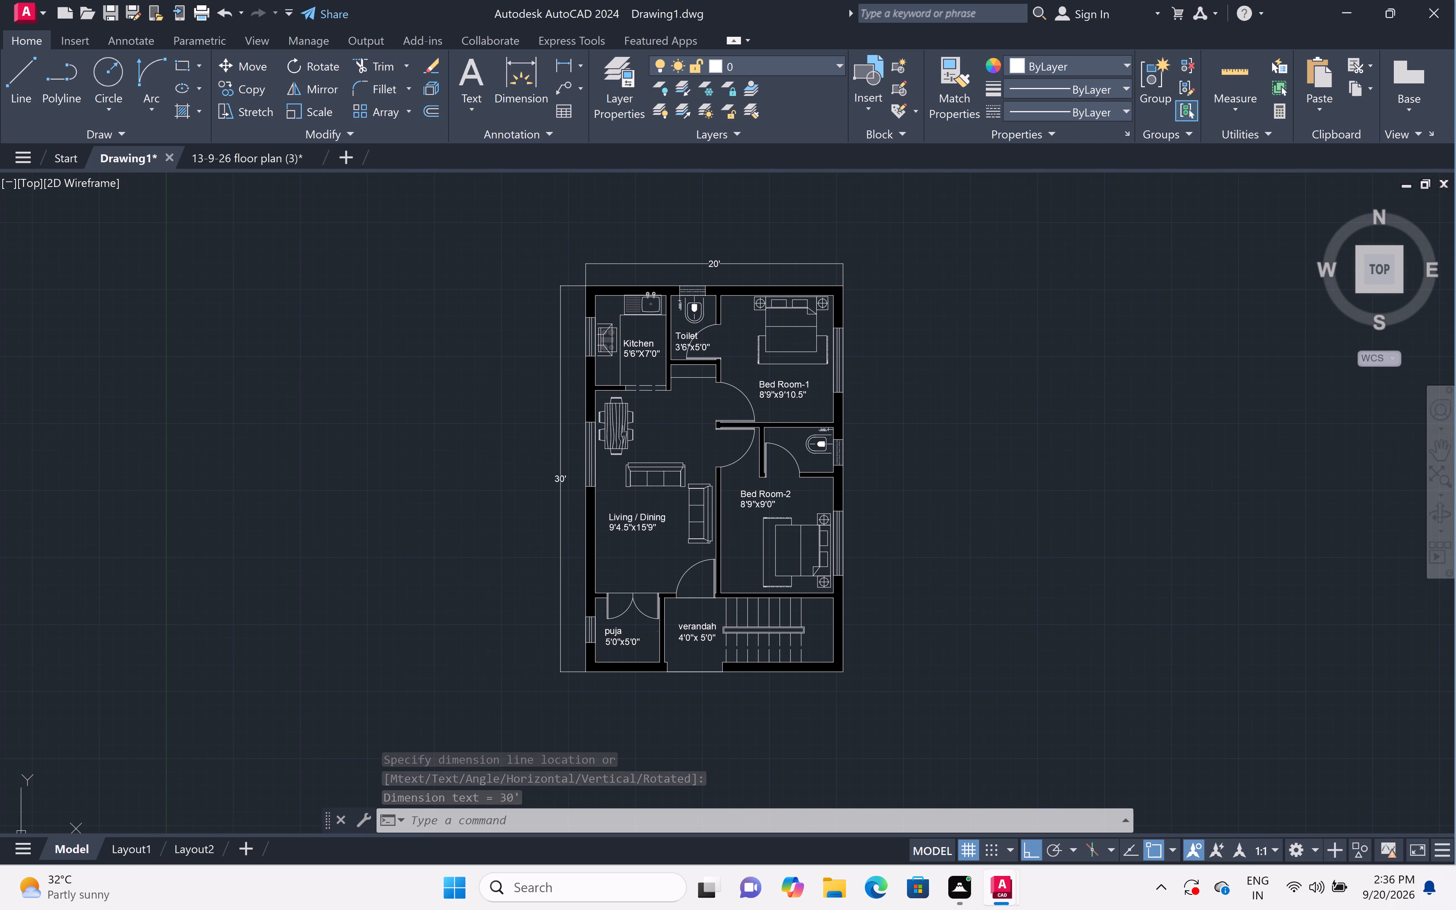
scroll(463, 420, "up", 1)
scroll(463, 420, "down", 1)
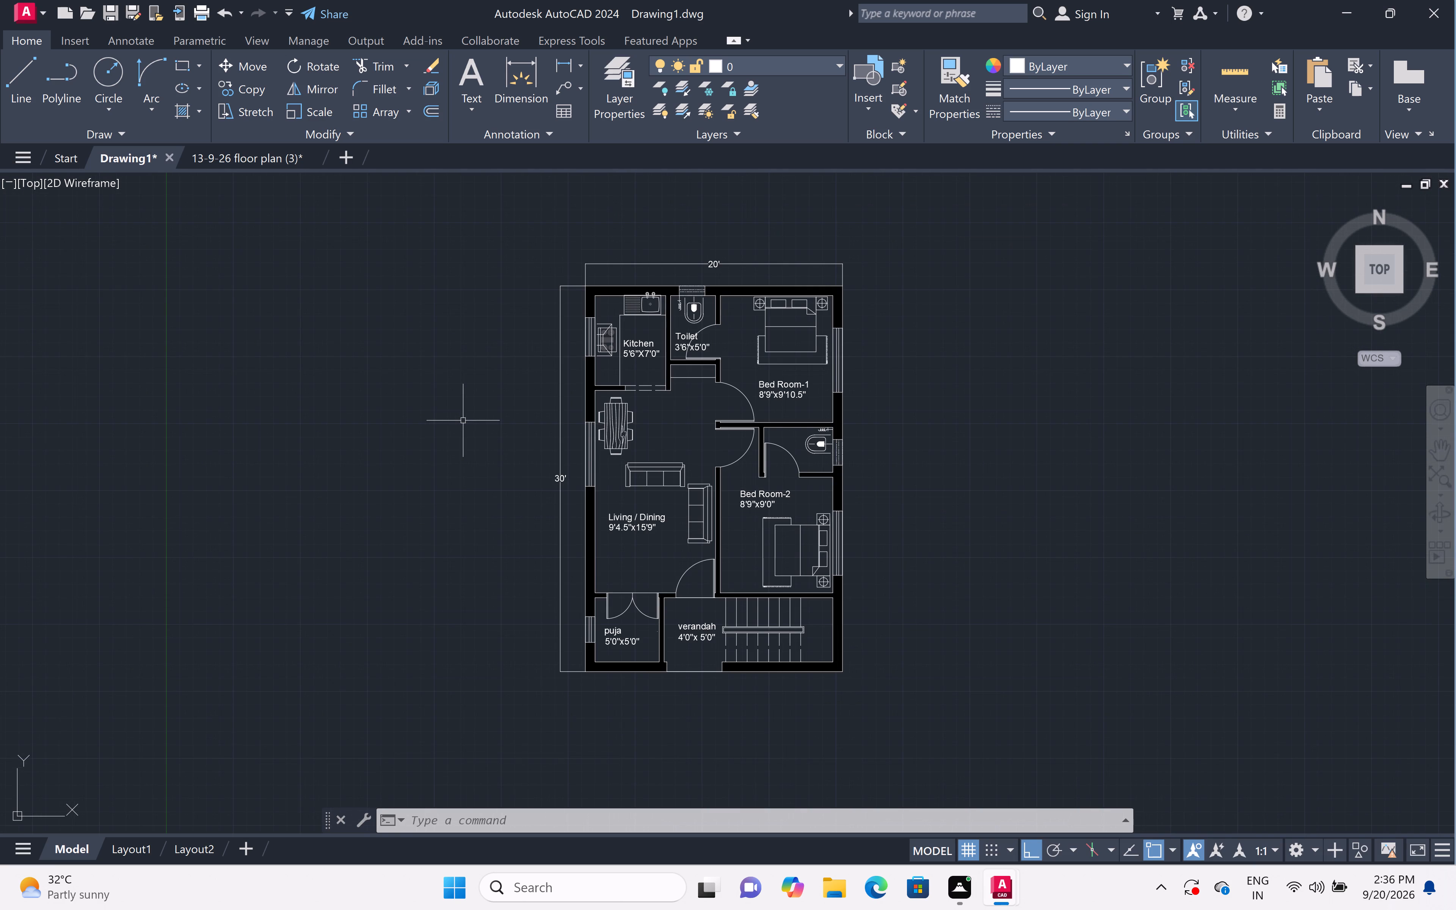
key("Escape")
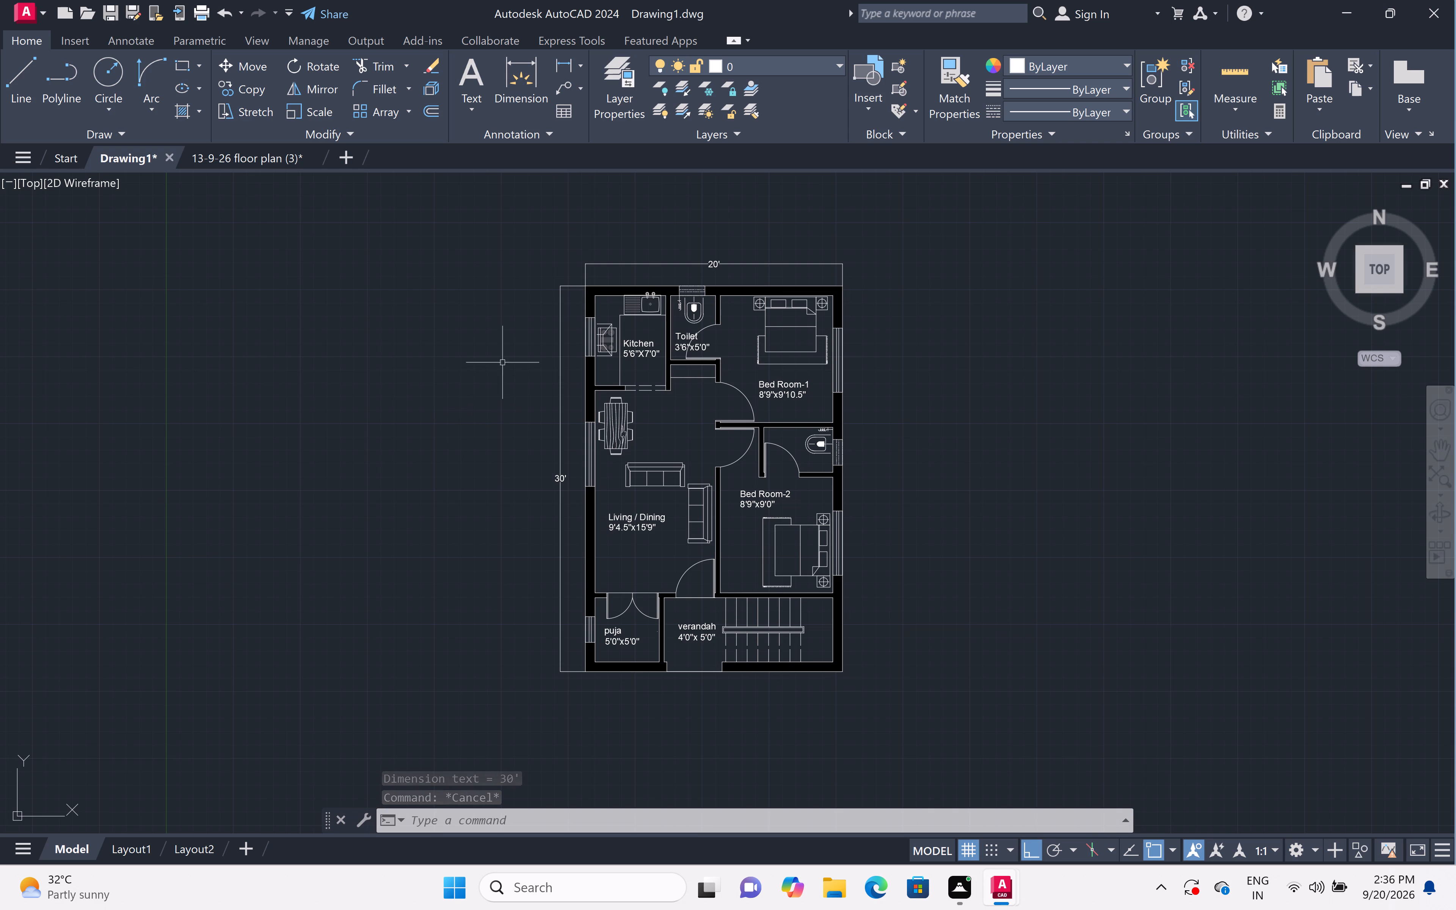
Draw a rectangular frame about 28'-9" by 37'-1" around the whole floor plan and its dimensions.
scroll(748, 240, "up", 3)
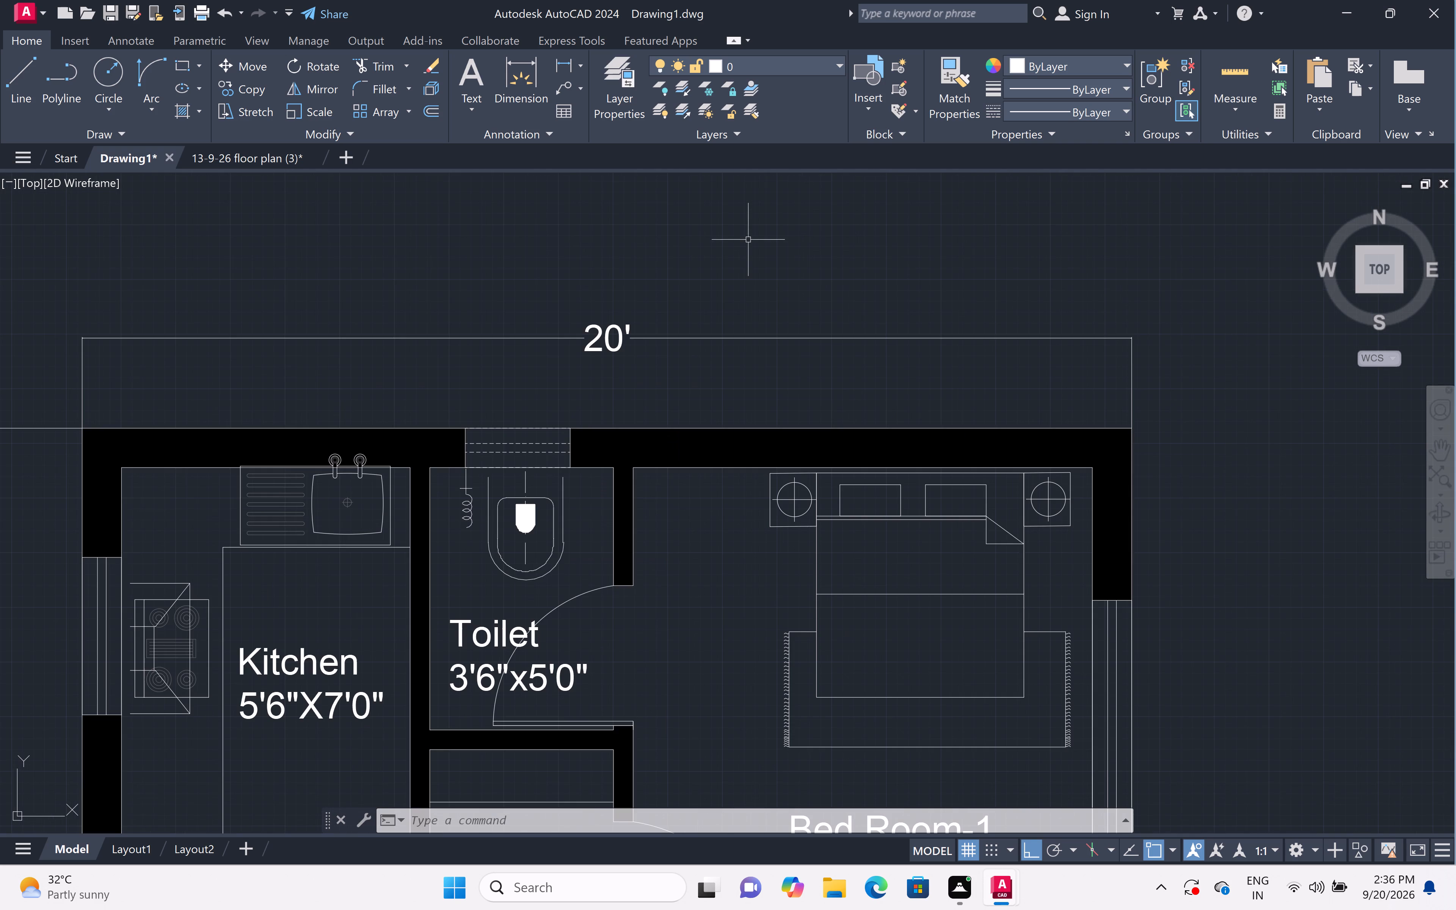
scroll(753, 261, "down", 2)
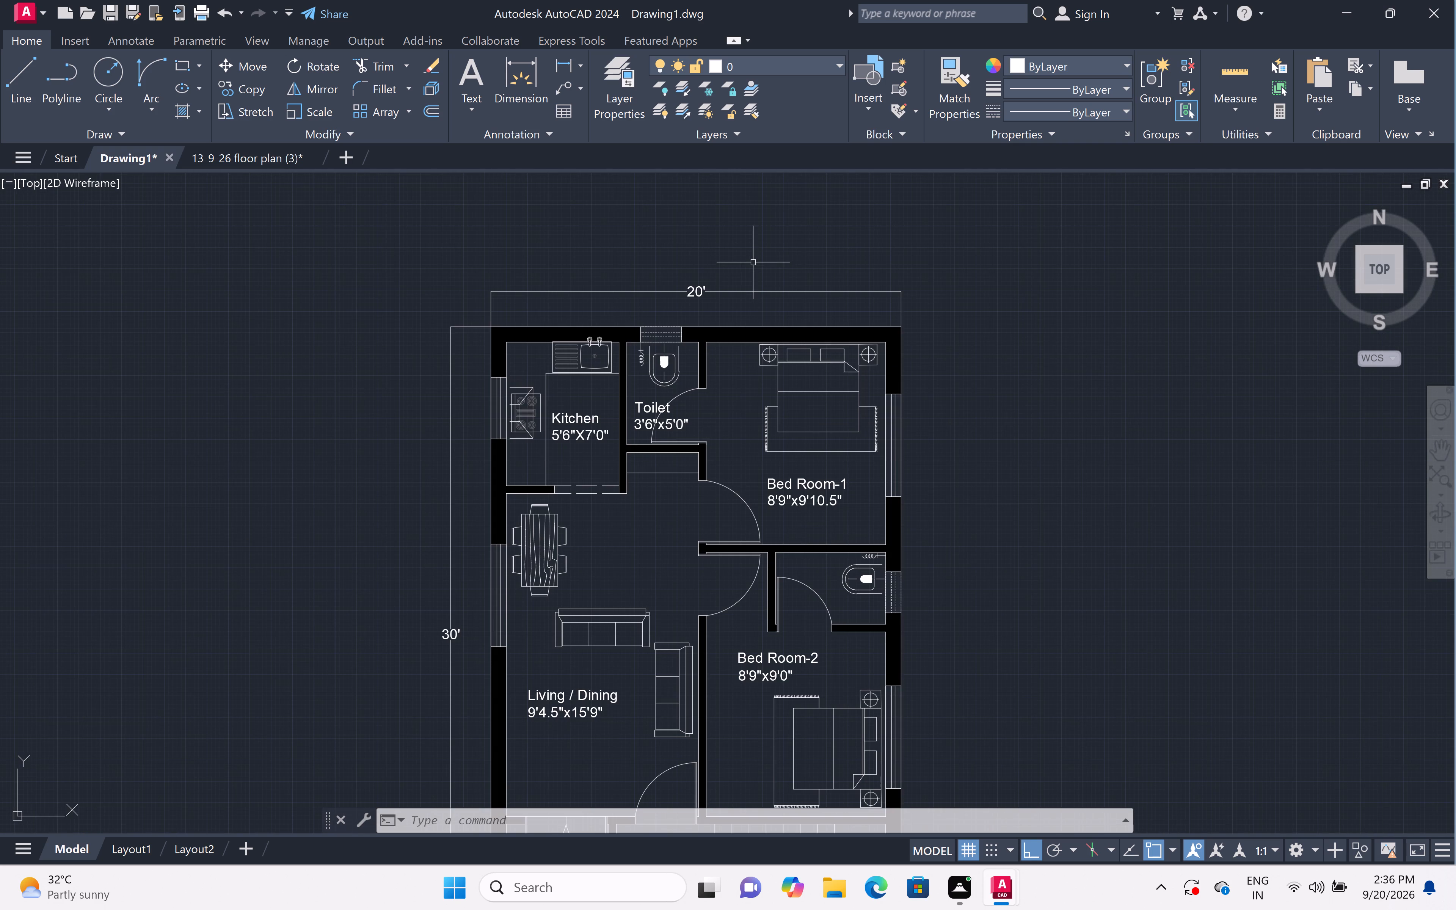
scroll(752, 265, "down", 1)
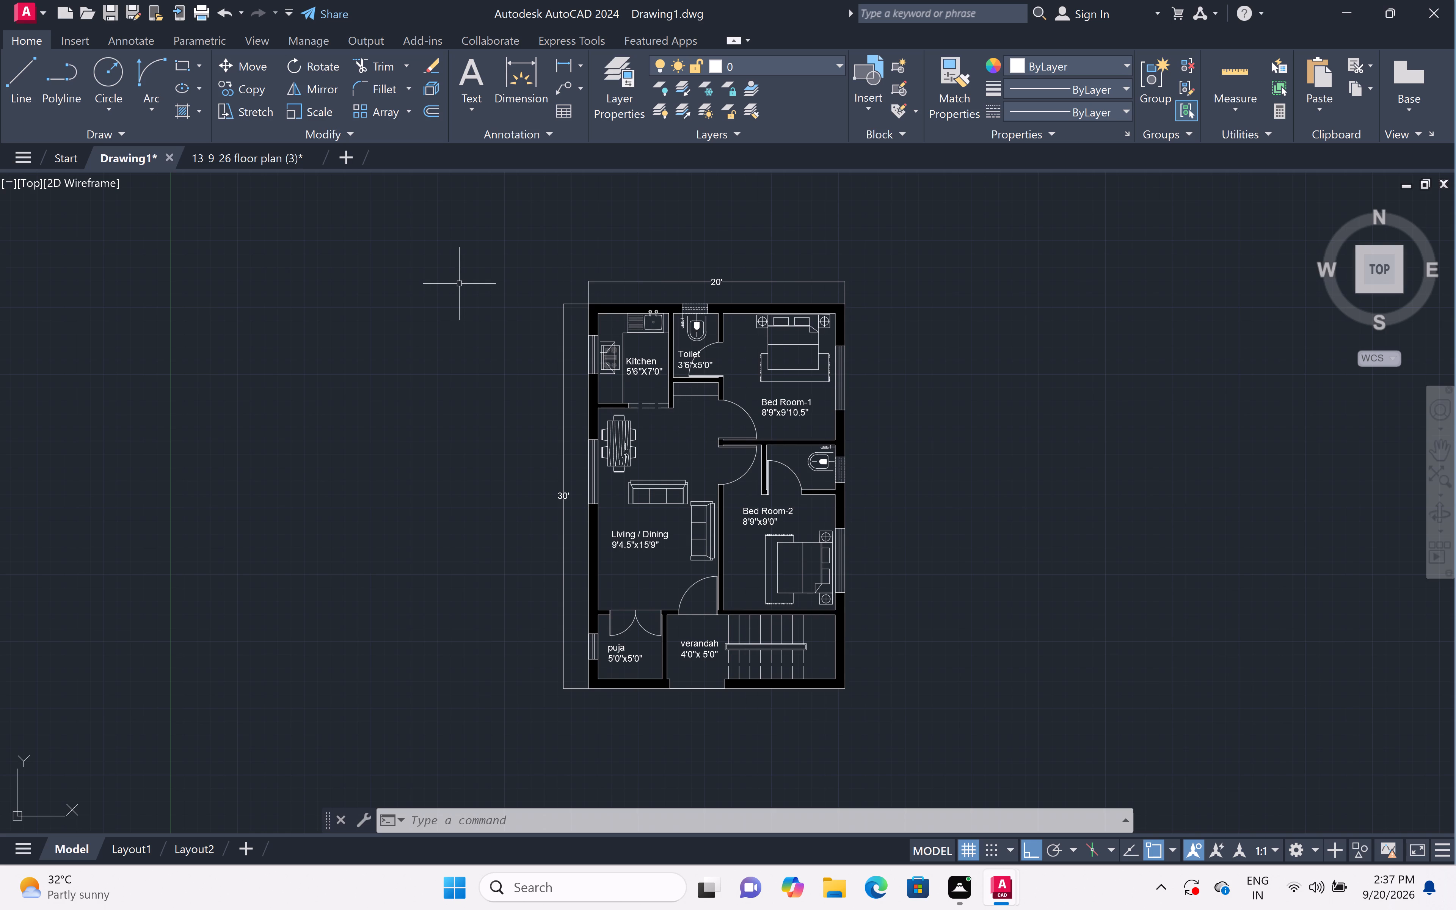
type("rec")
key("space")
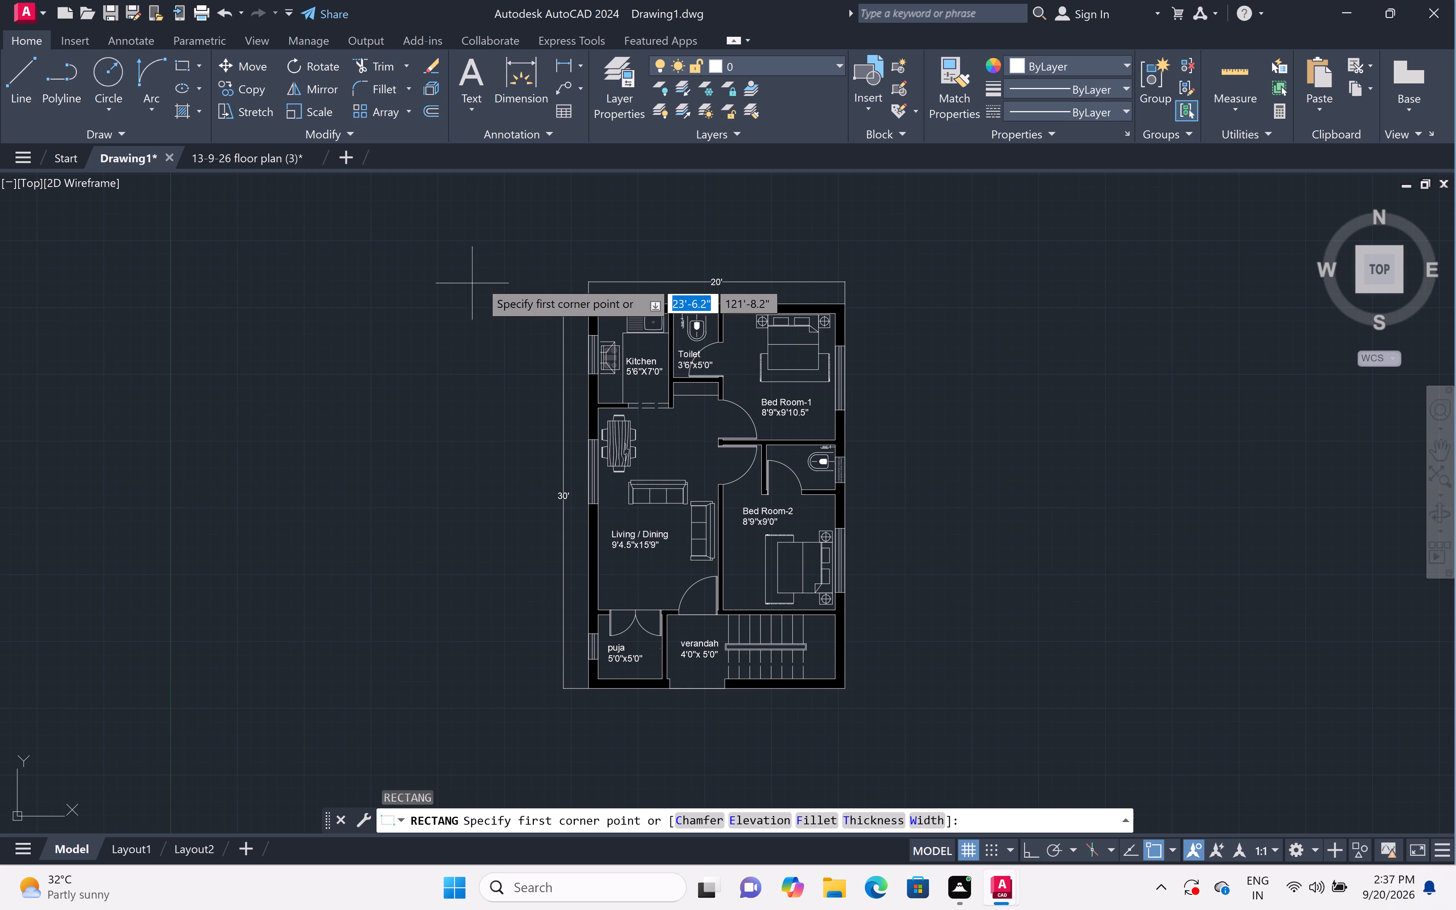
left_click(528, 255)
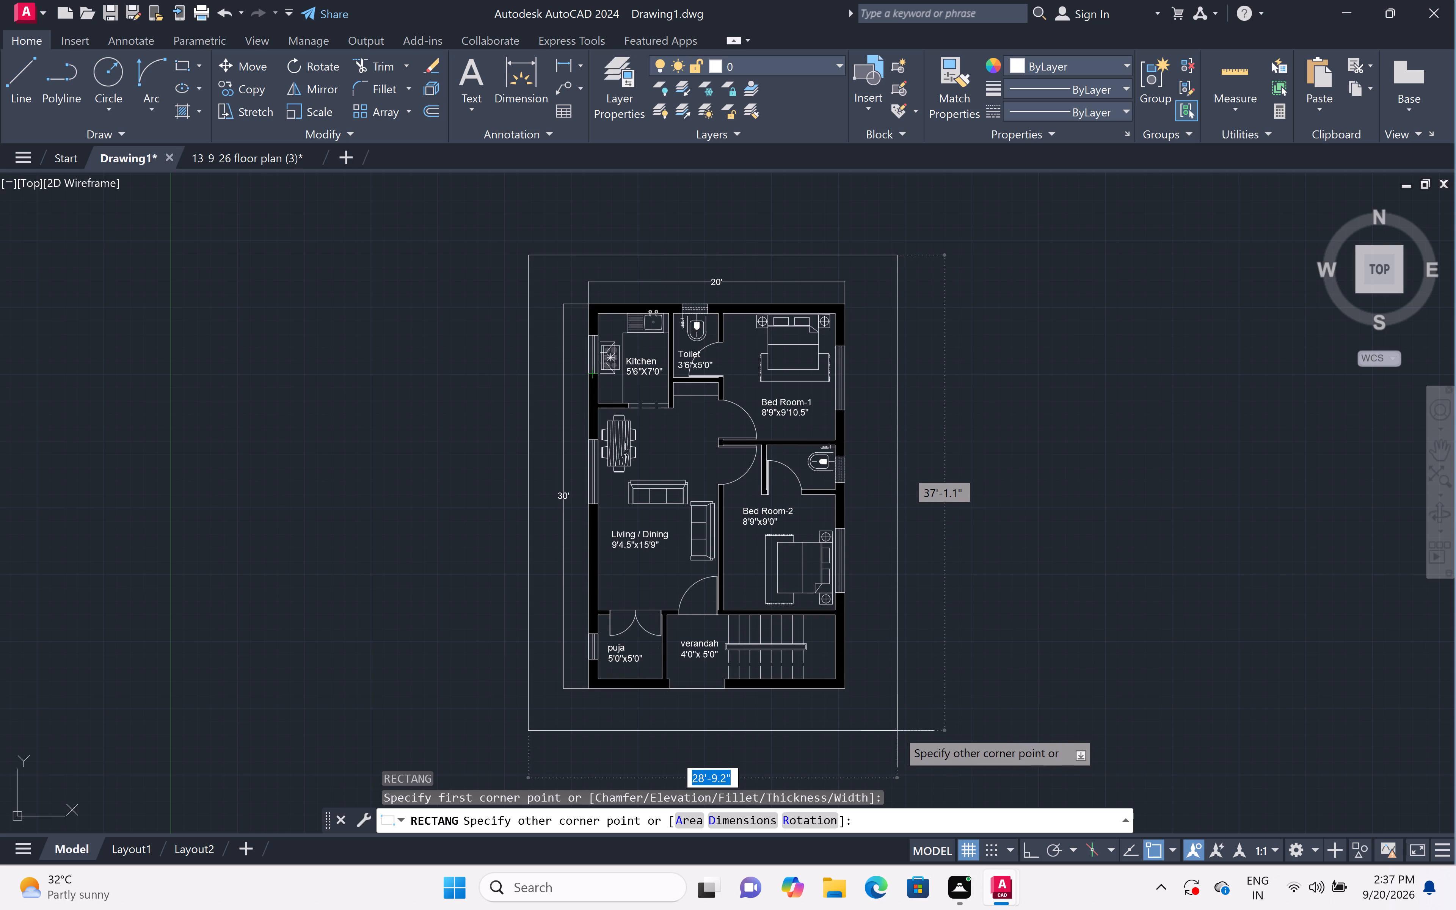
left_click(898, 729)
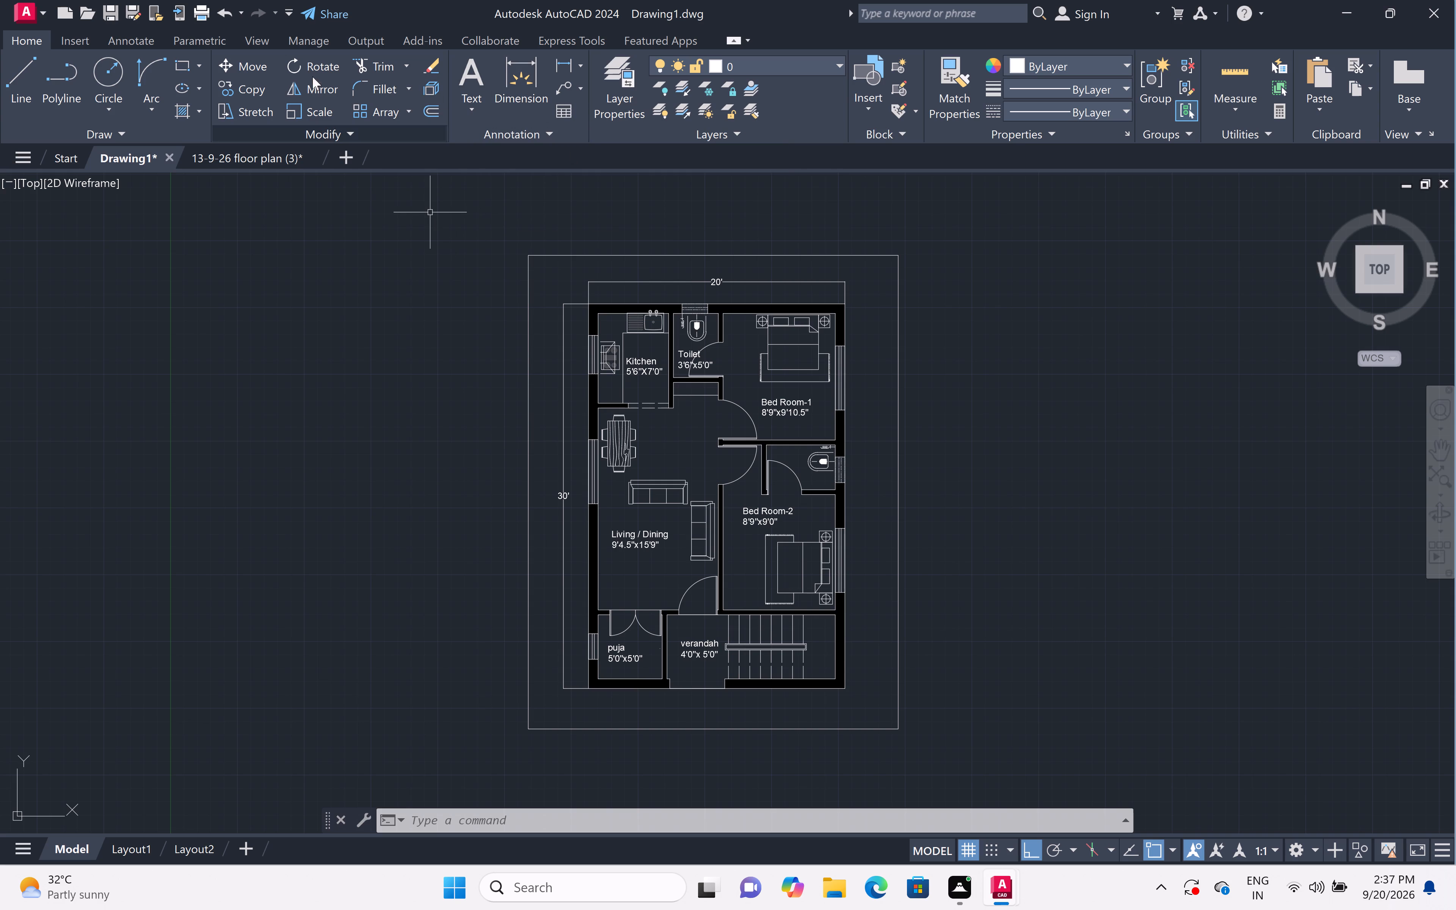
Start a plot of the drawing with the DWG To PDF.pc3 plotter on ISO A4 (297.00 x 210.00 MM) paper.
left_click(201, 9)
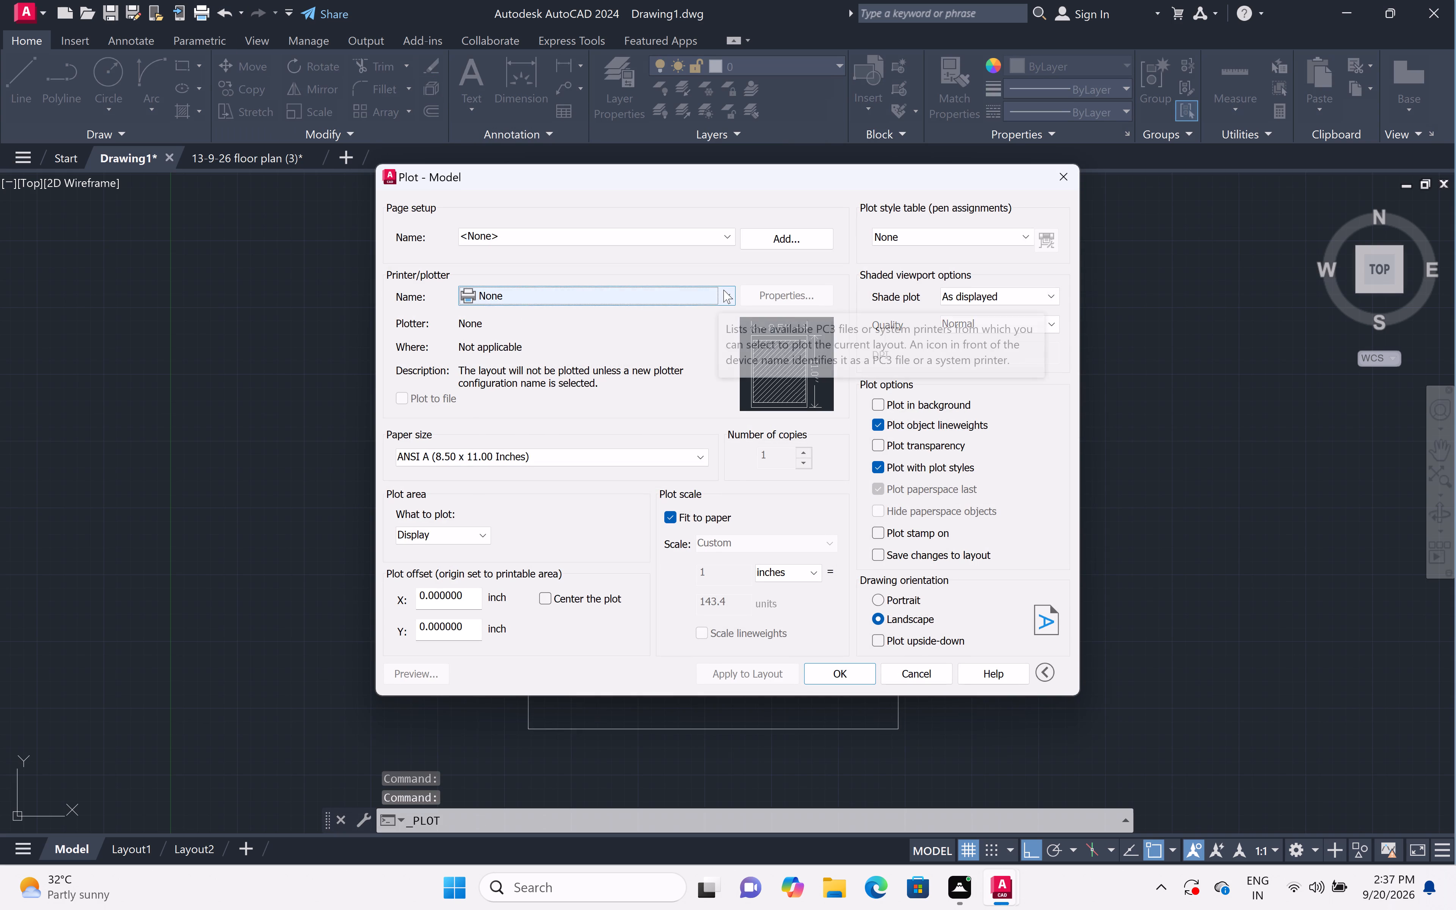
left_click(723, 290)
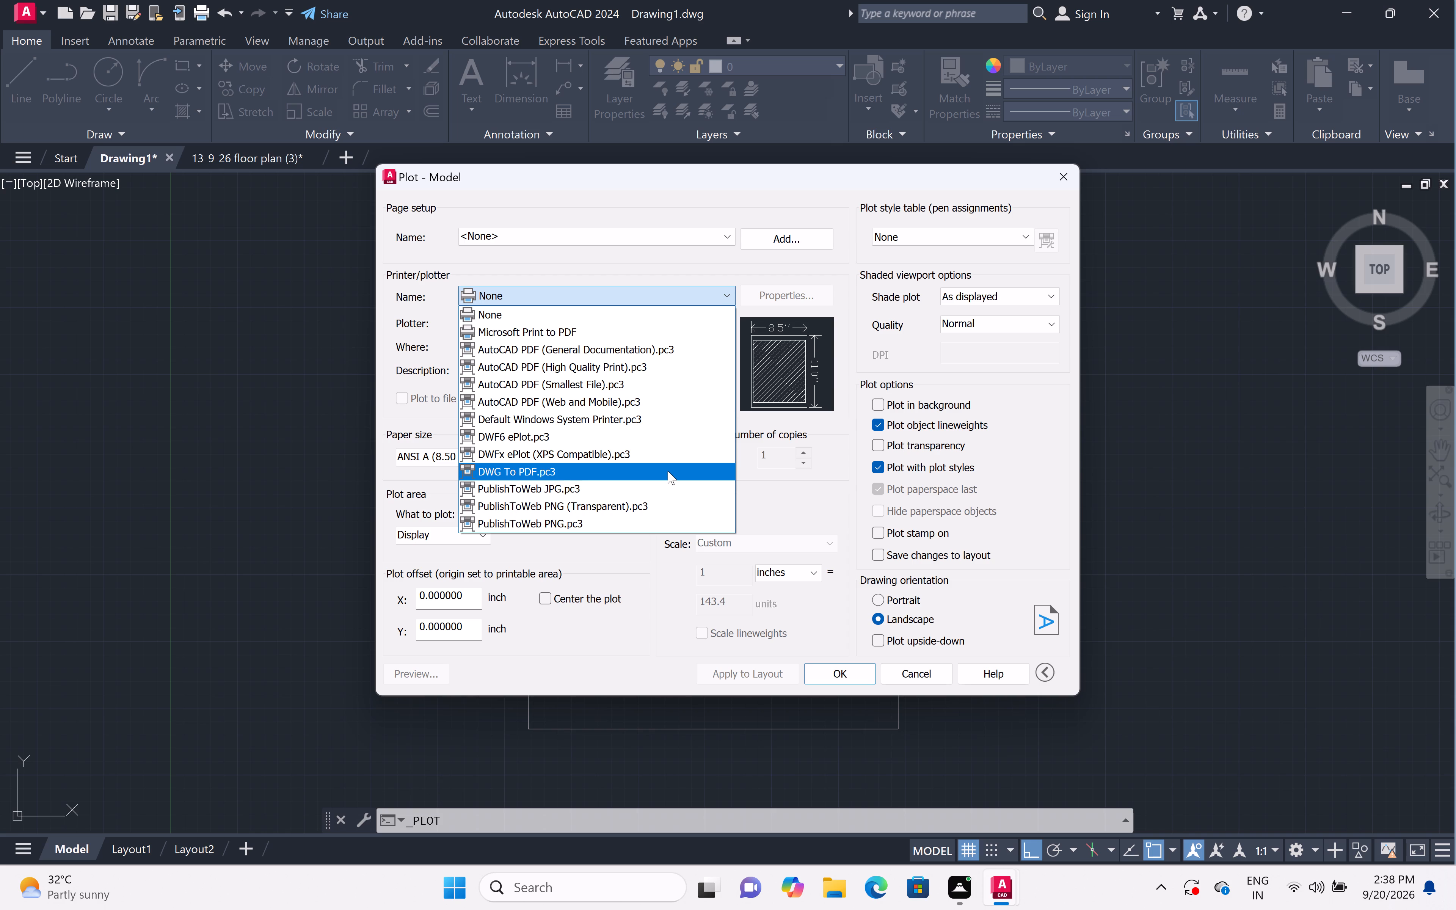
left_click(633, 475)
left_click(625, 460)
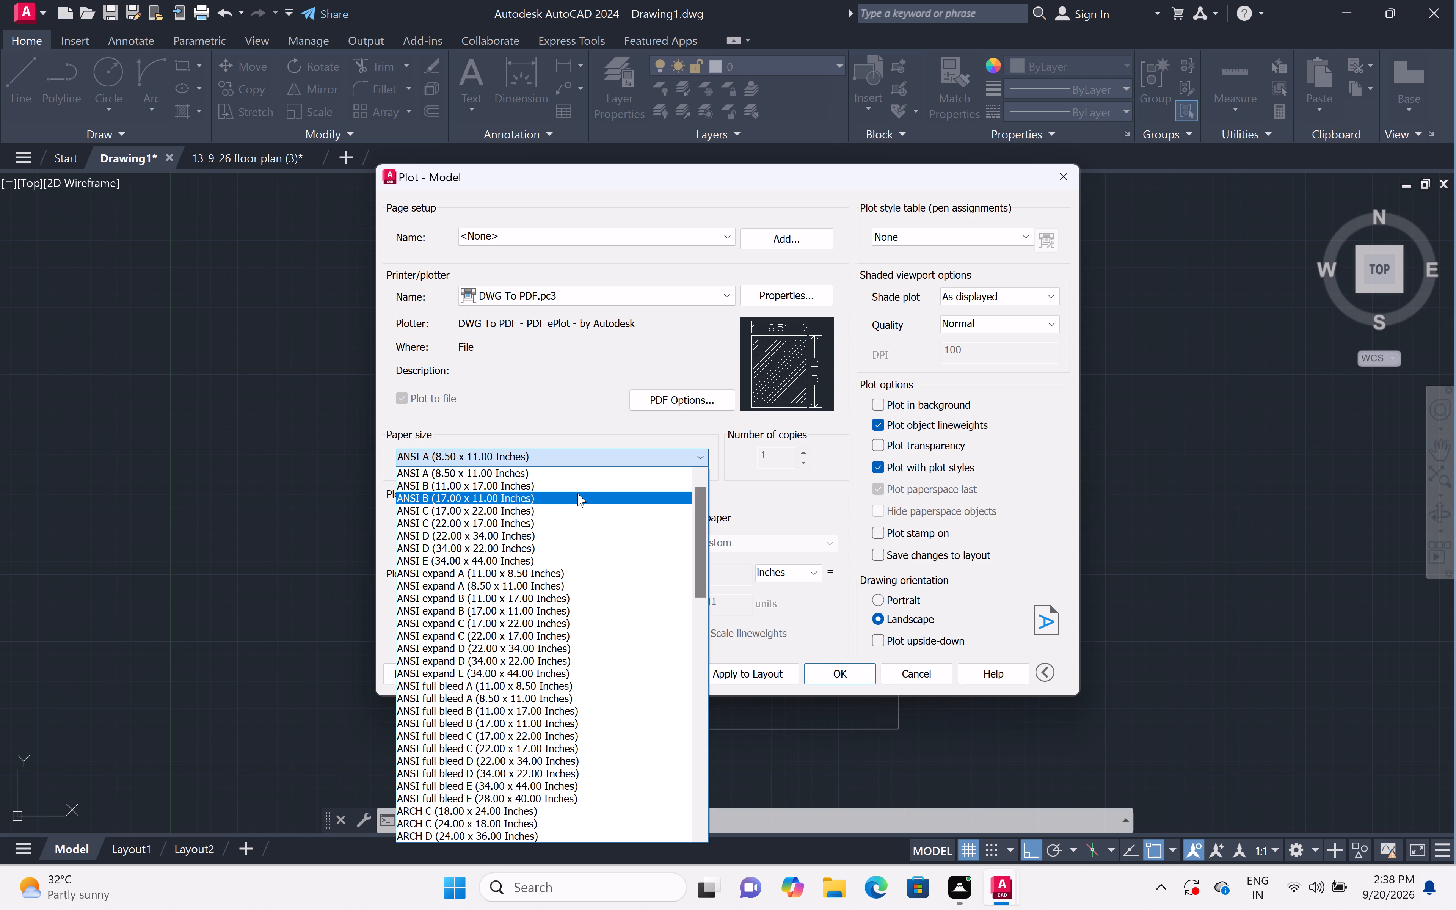
scroll(587, 672, "down", 10)
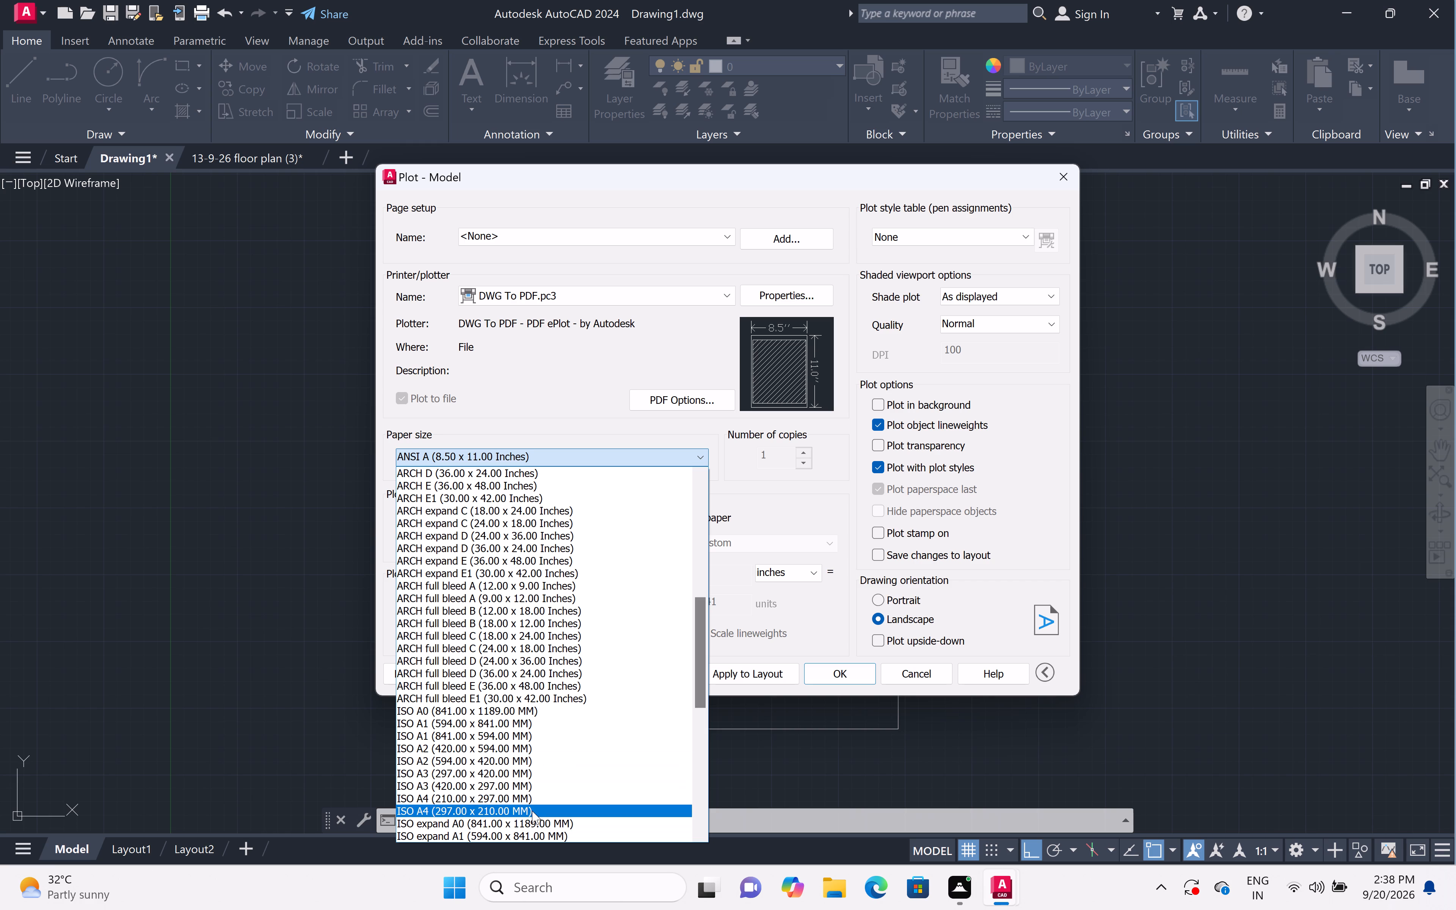
left_click(532, 811)
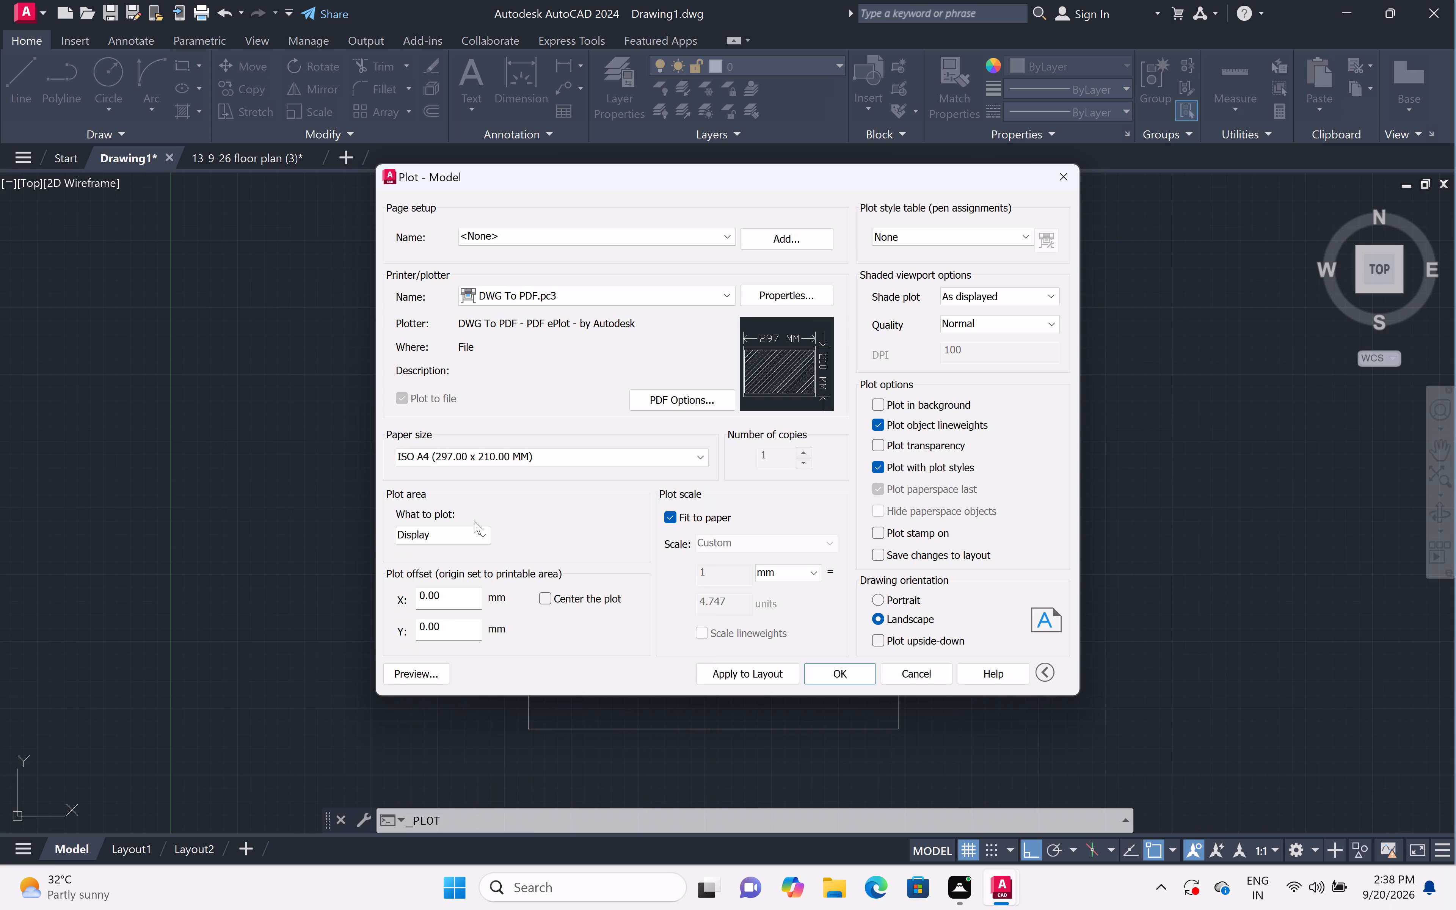
Set the plot area to a window matching the rectangular frame's opposite corners and centre the plot.
left_click(476, 532)
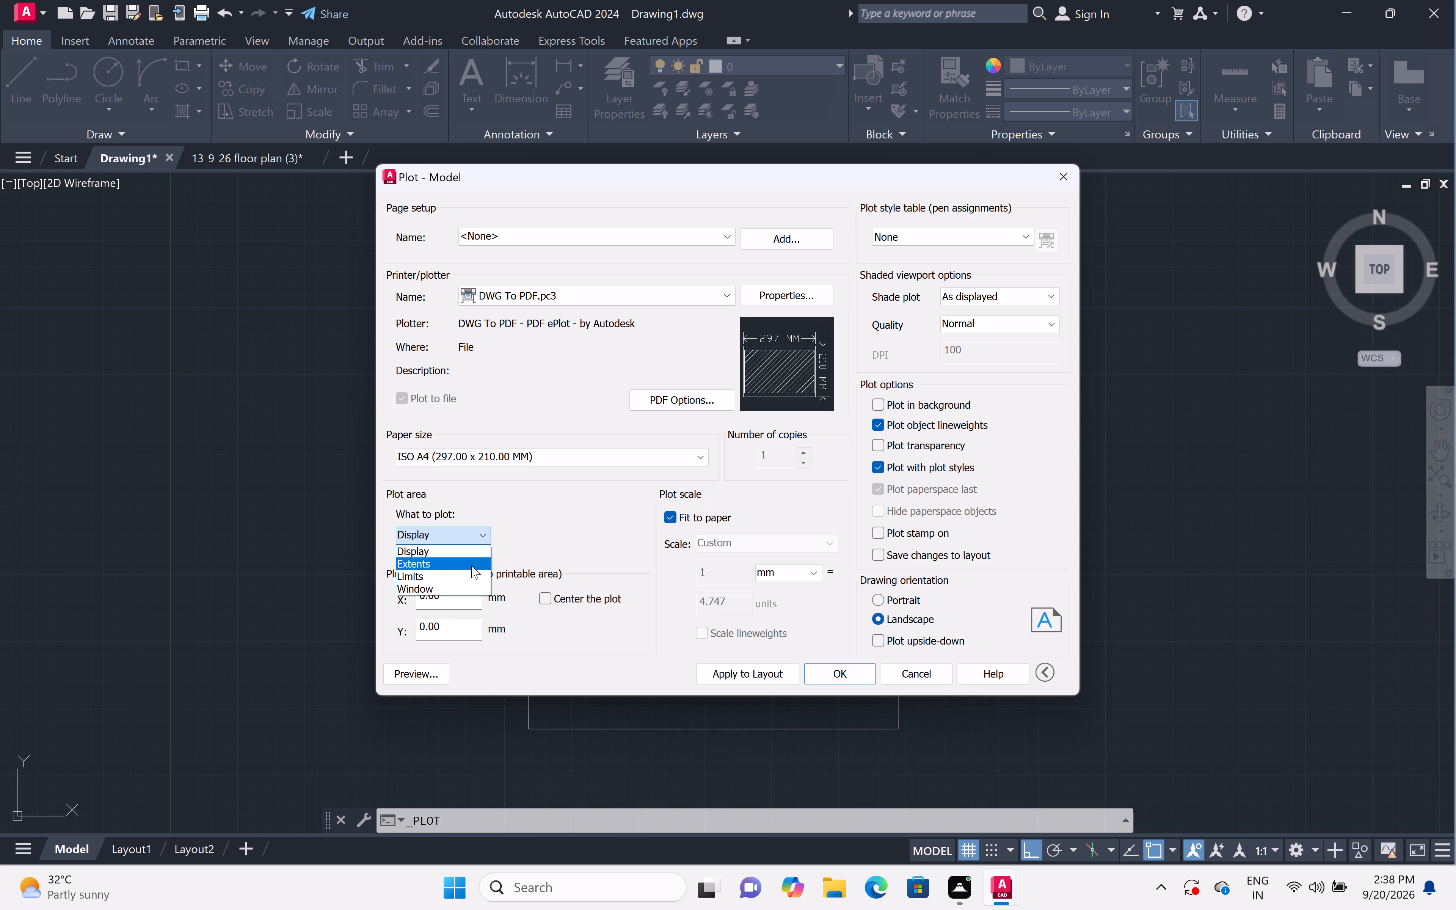
left_click(467, 585)
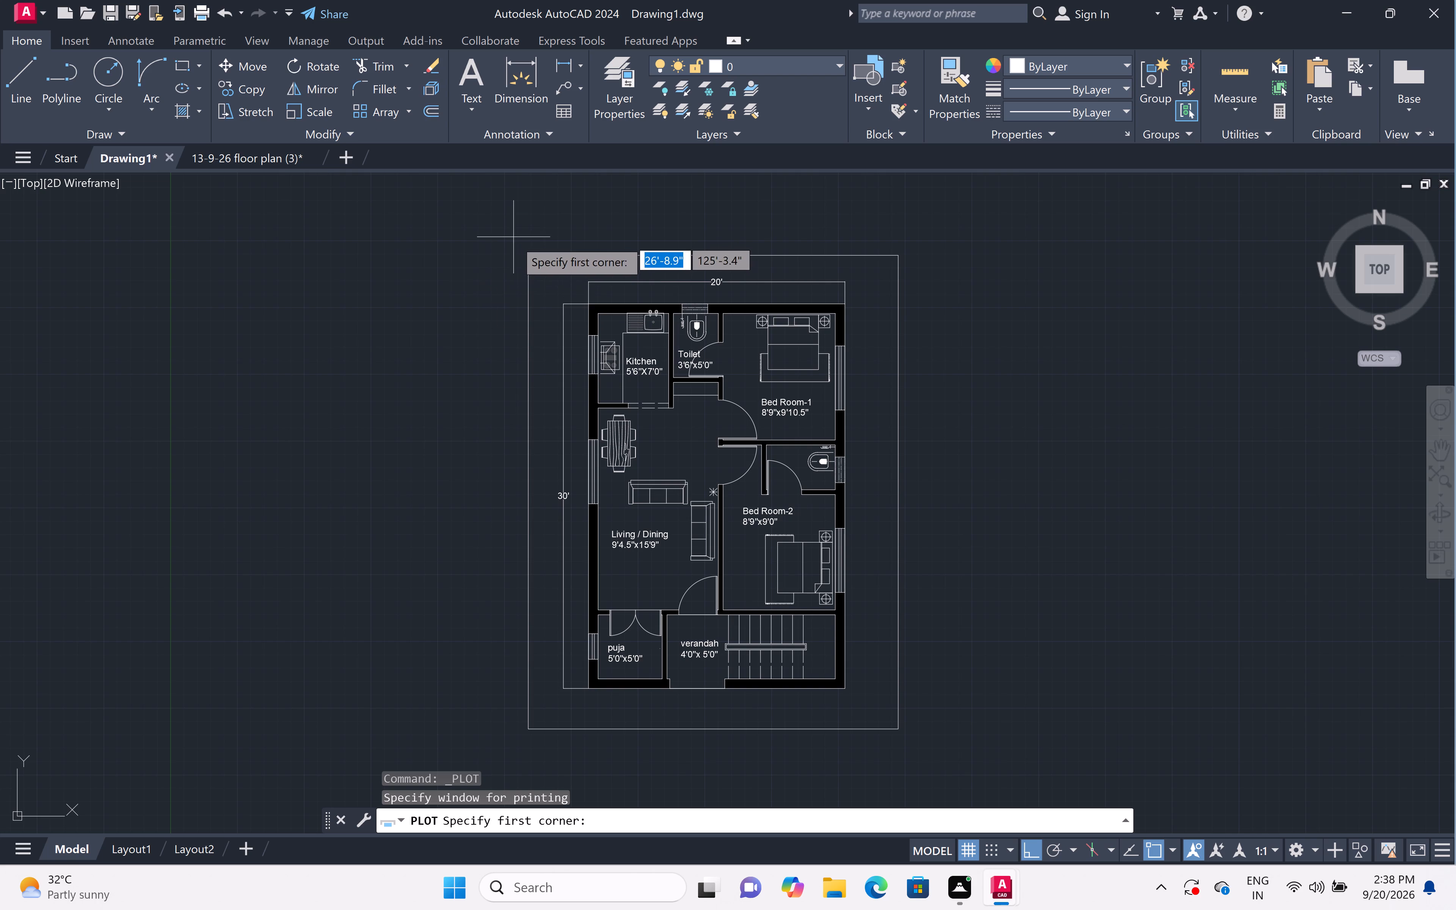
double_click(532, 255)
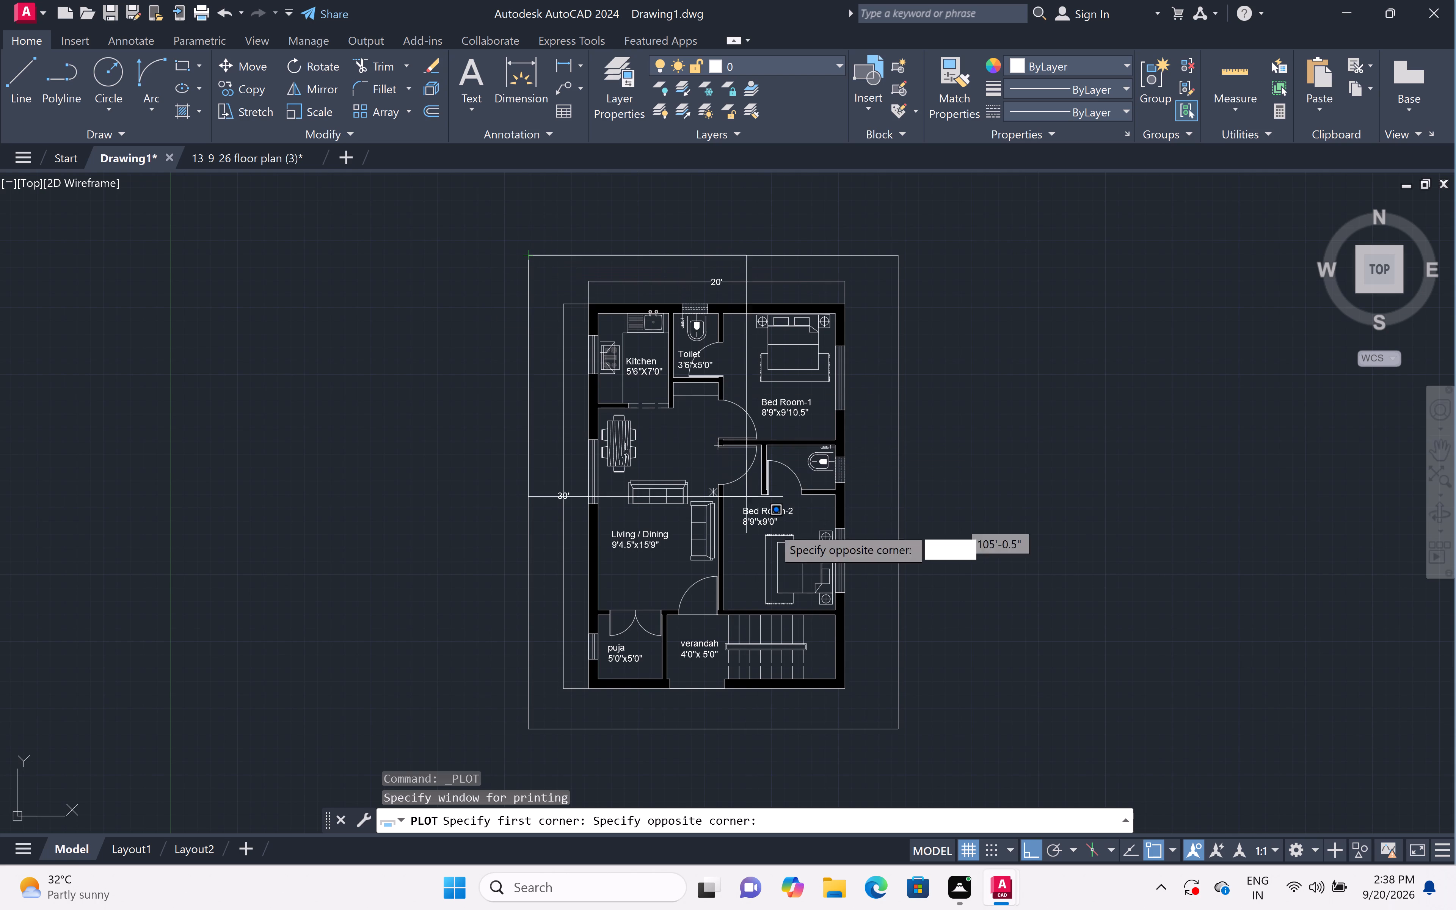
left_click(901, 733)
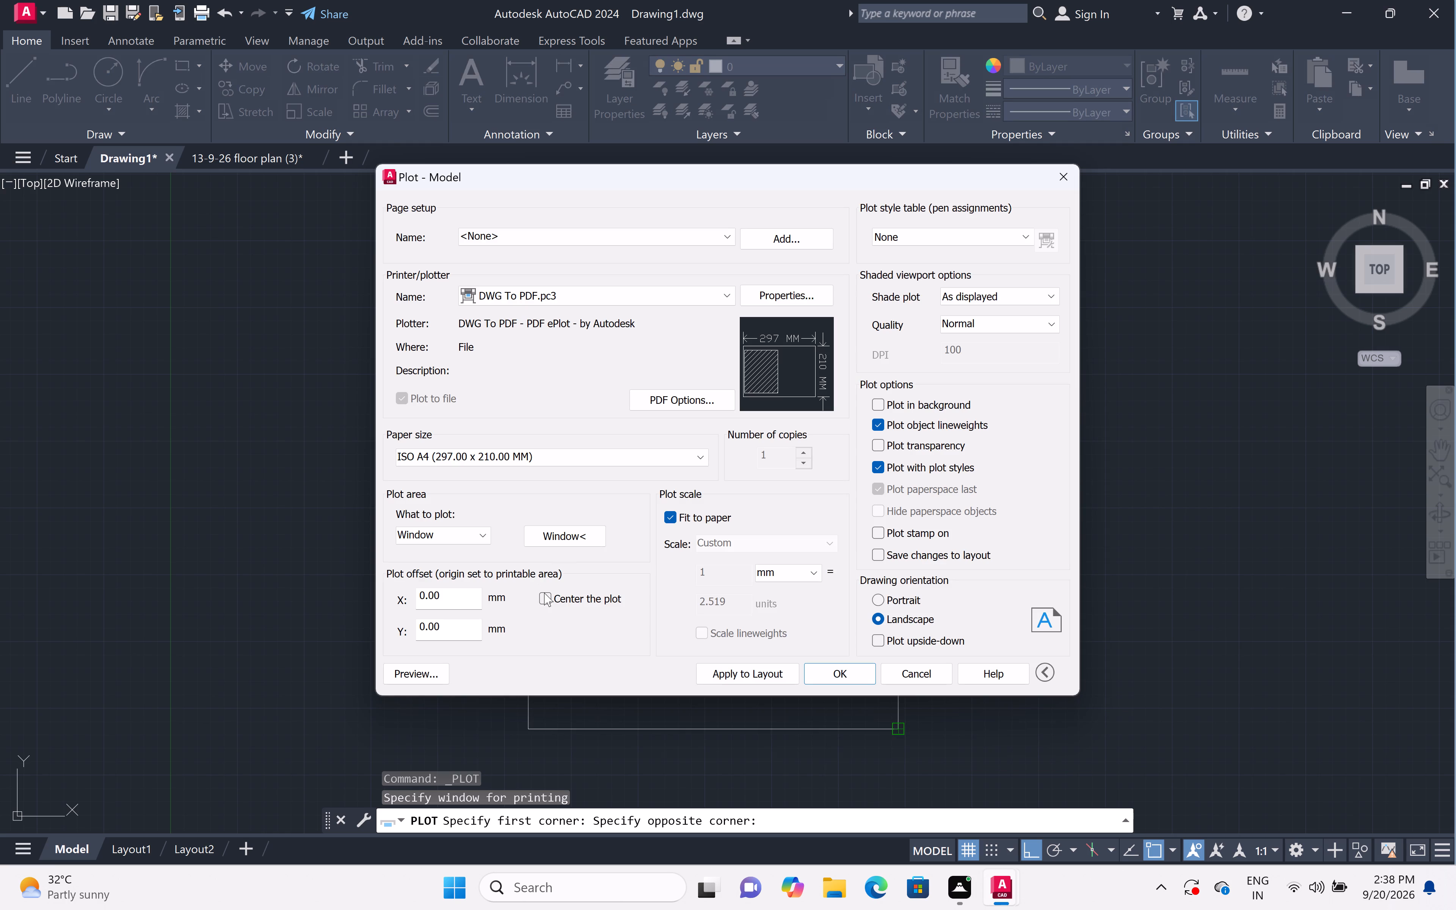
left_click(544, 593)
Assign the acad.ctb plot style table to all layouts and apply the plot settings to the layout.
left_click(936, 230)
double_click(941, 274)
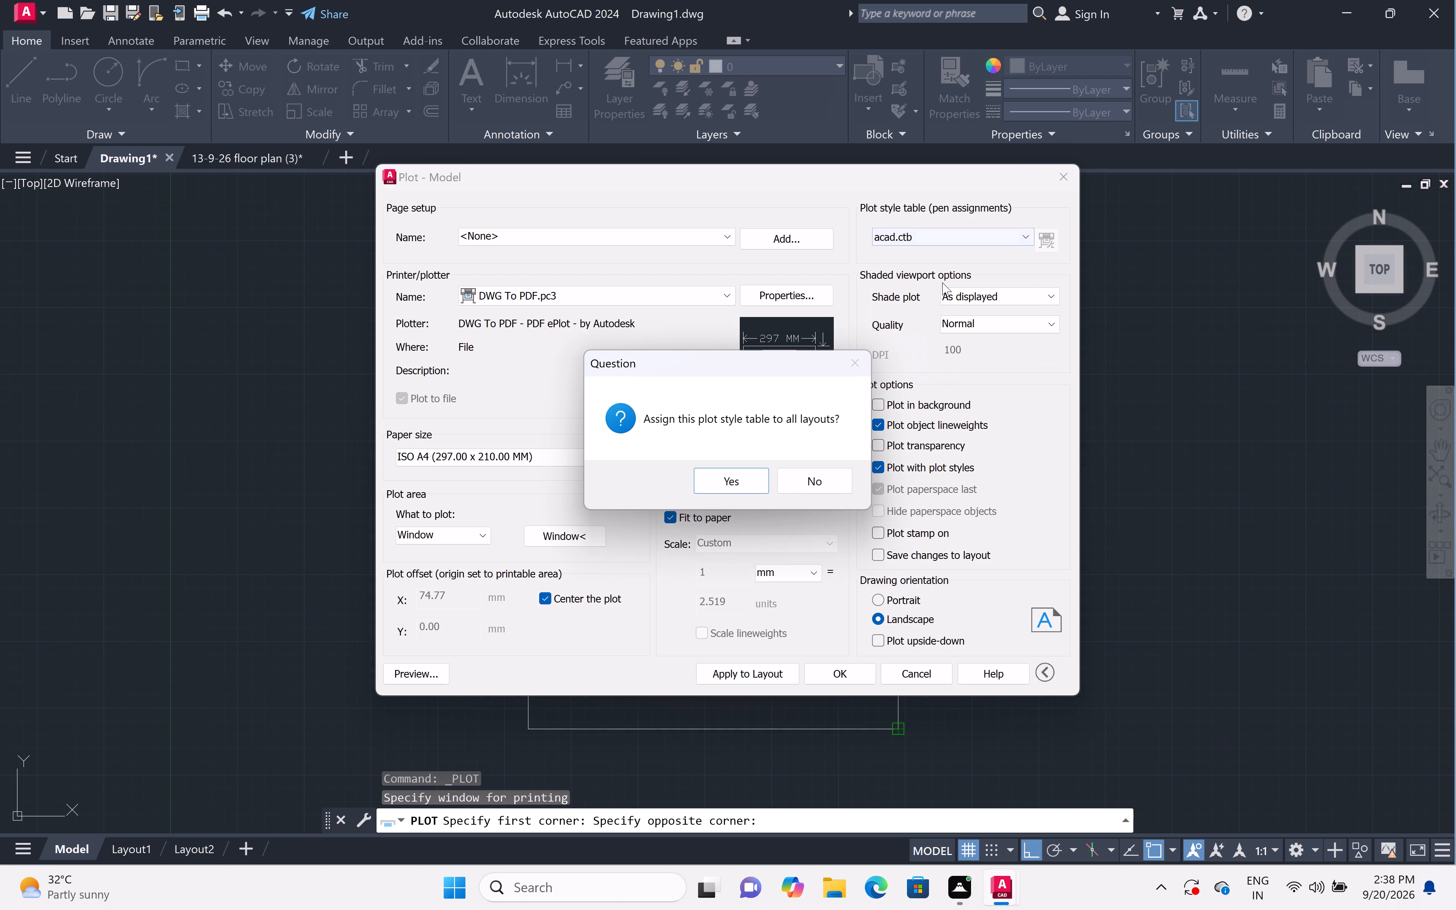
left_click(753, 486)
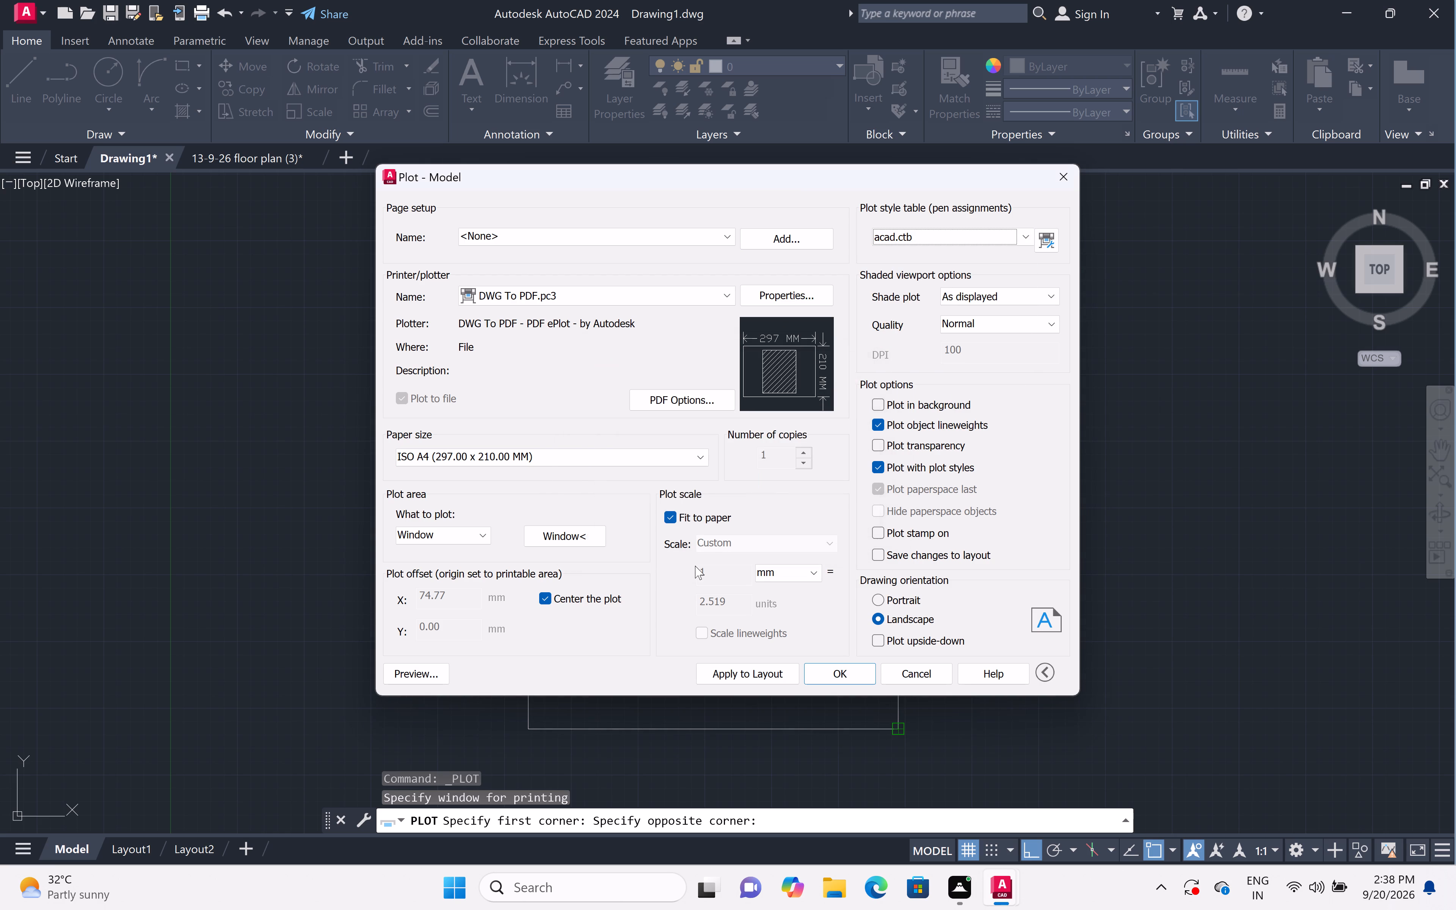
left_click(732, 676)
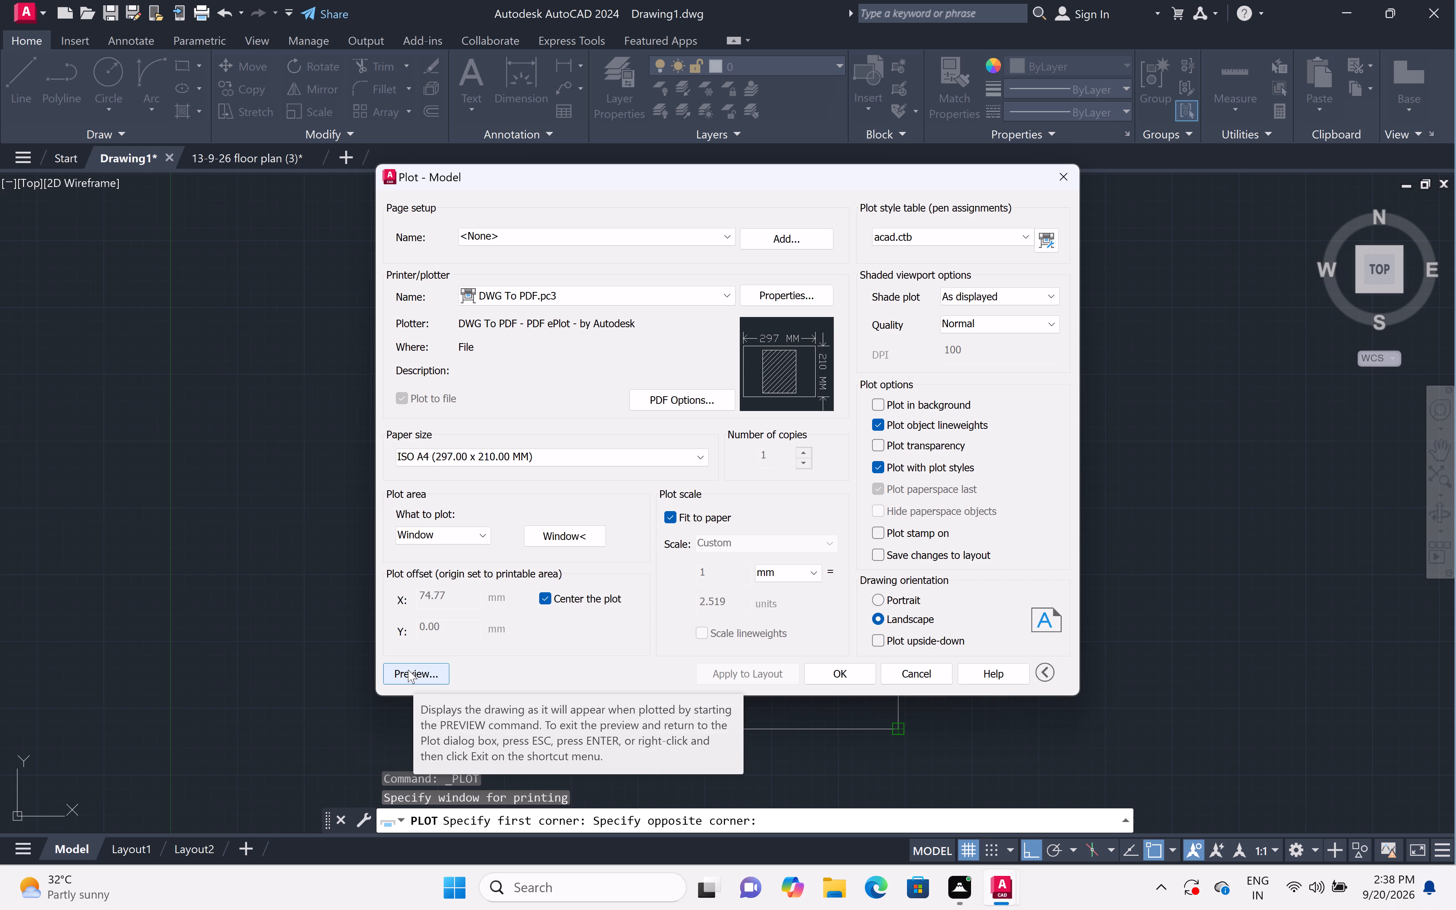
Preview the plotted floor plan, check how it sits on the sheet, and return to the plot settings.
left_click(408, 670)
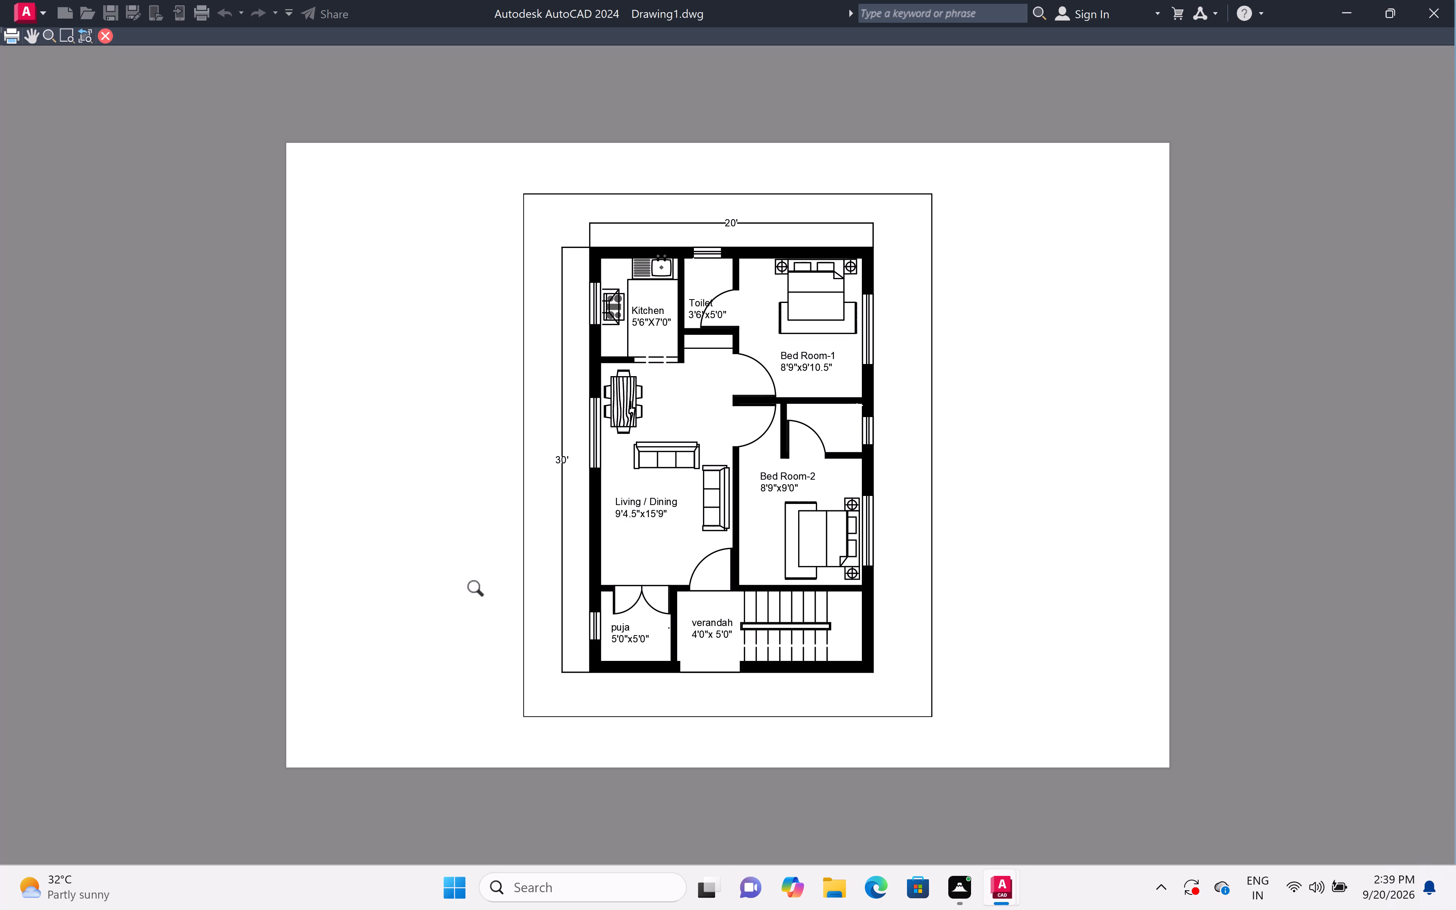
right_click(480, 590)
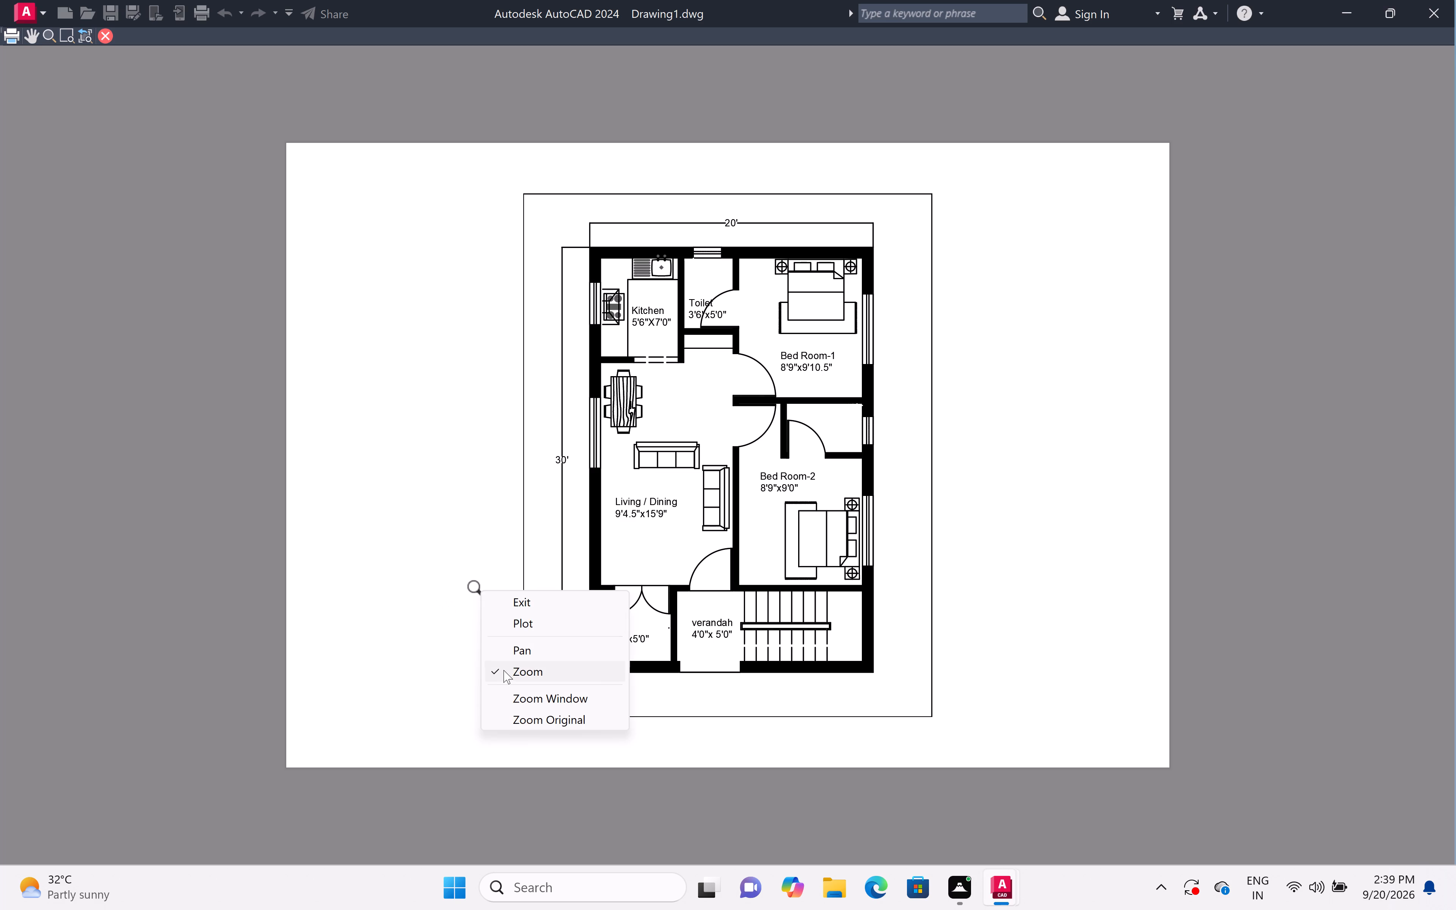
left_click(504, 599)
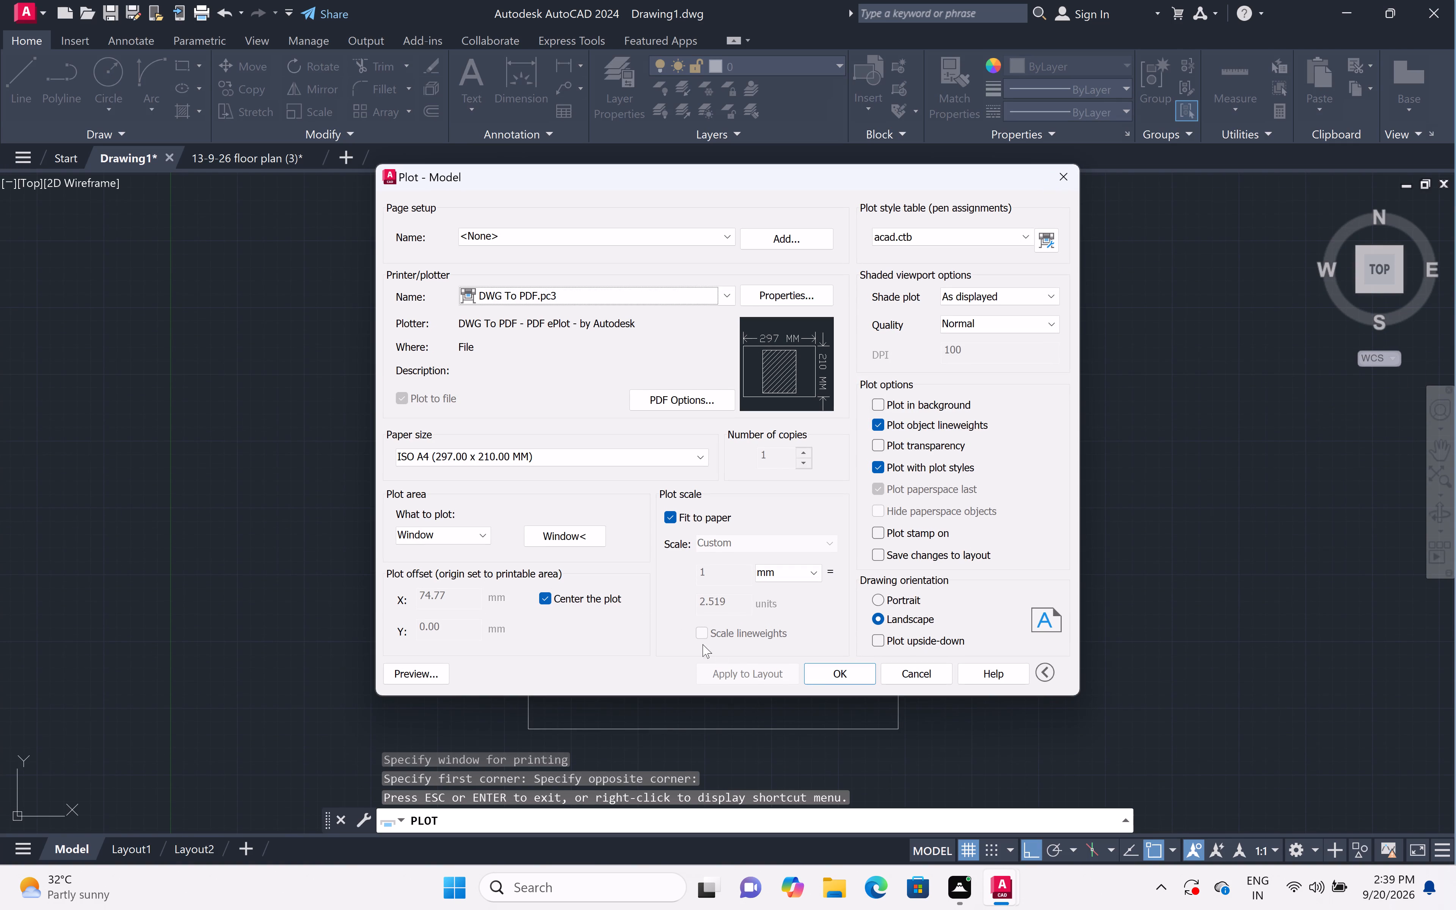
Run the plot and name the PDF file starting with 20-9-26 PLAN in the Documents folder.
left_click(822, 676)
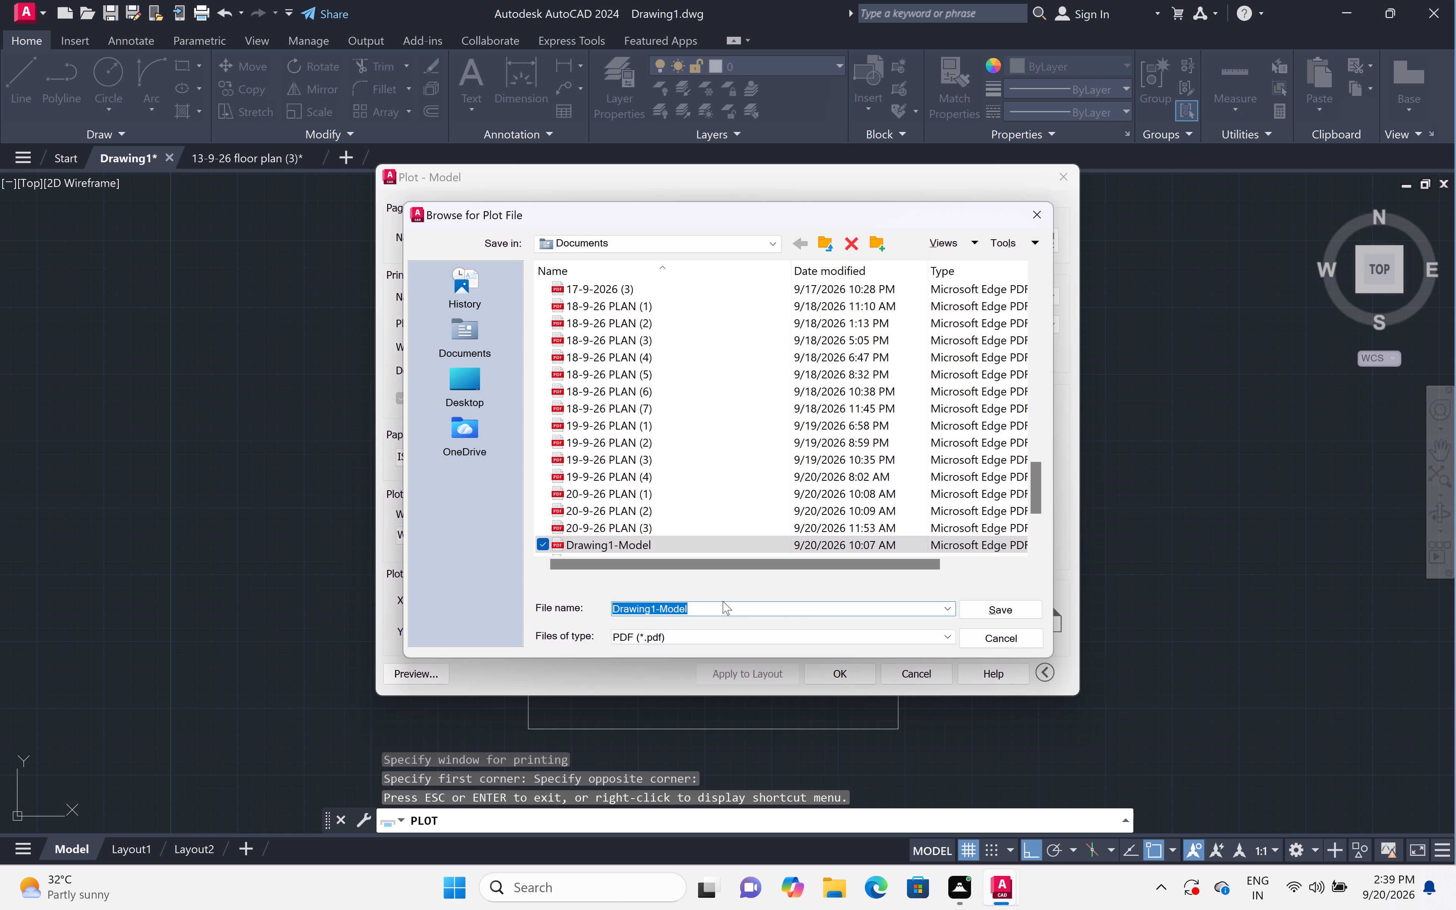
key("BackSpace")
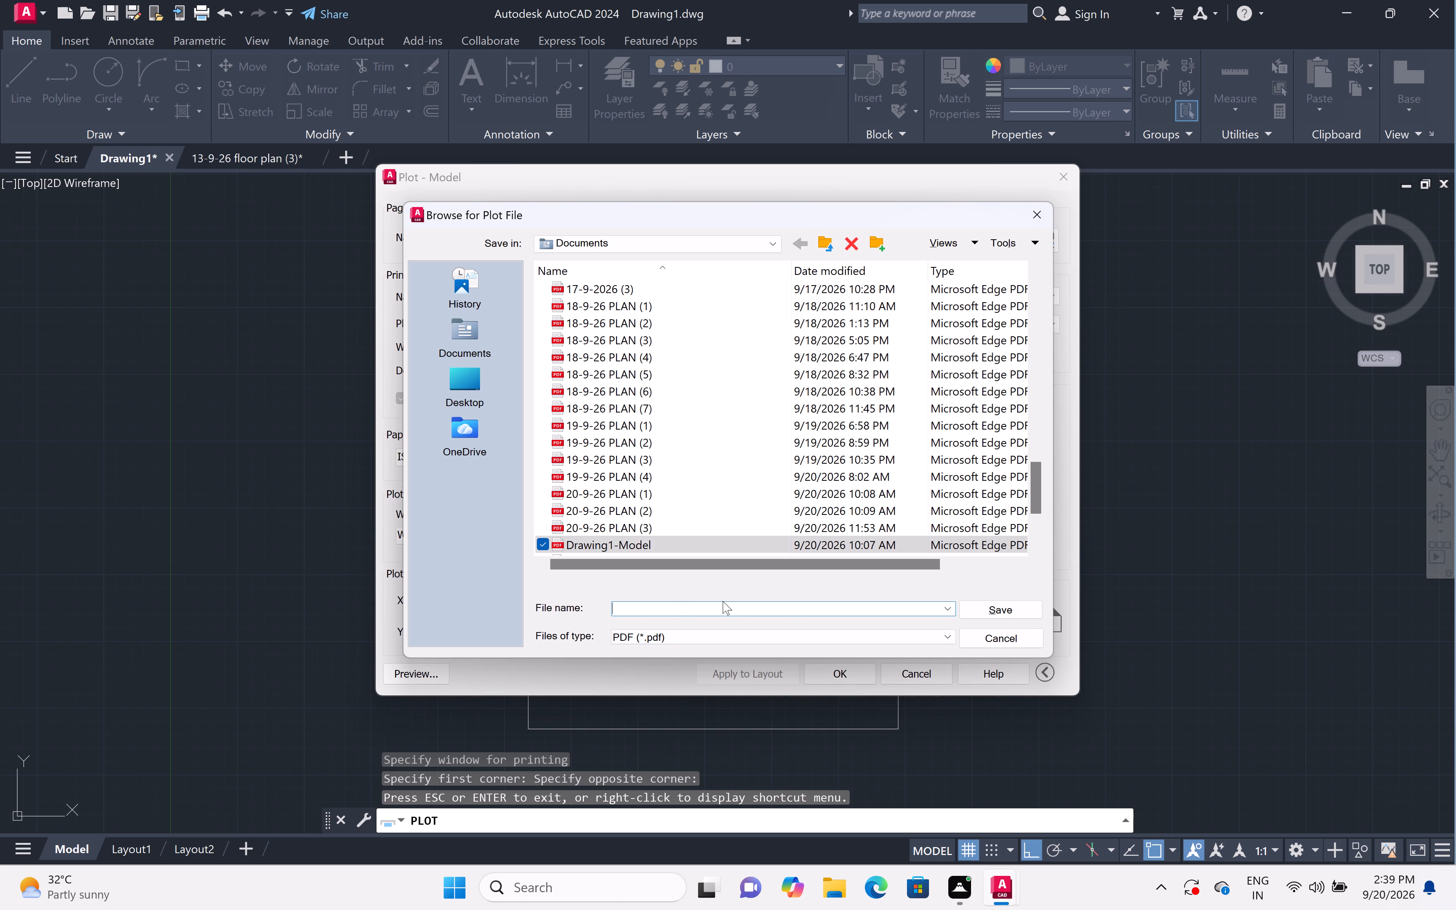
type("20-9-")
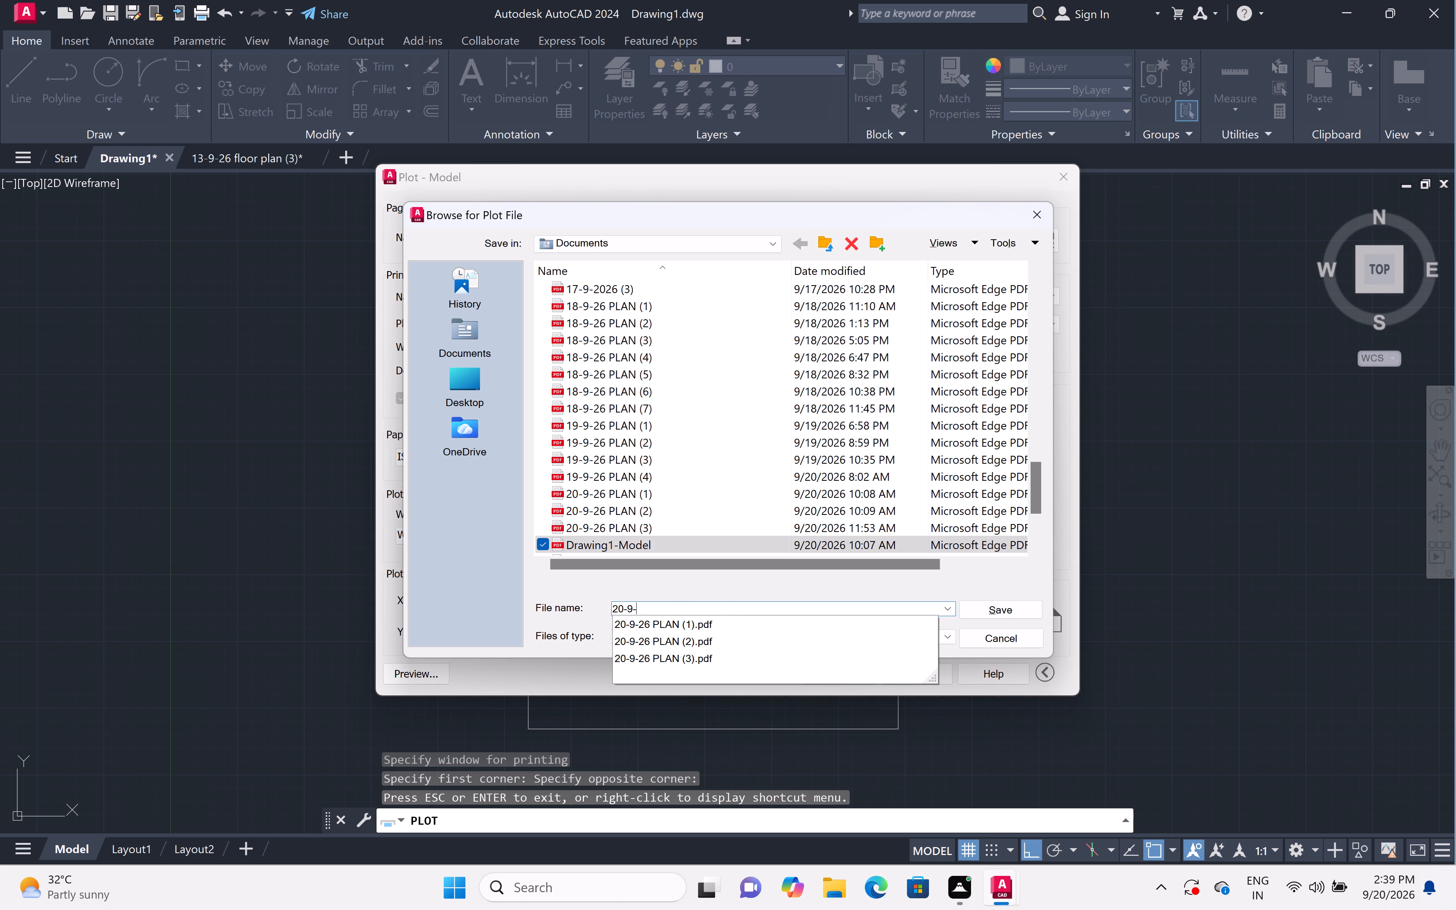
type("26")
key("space")
type("PLAN")
key("space")
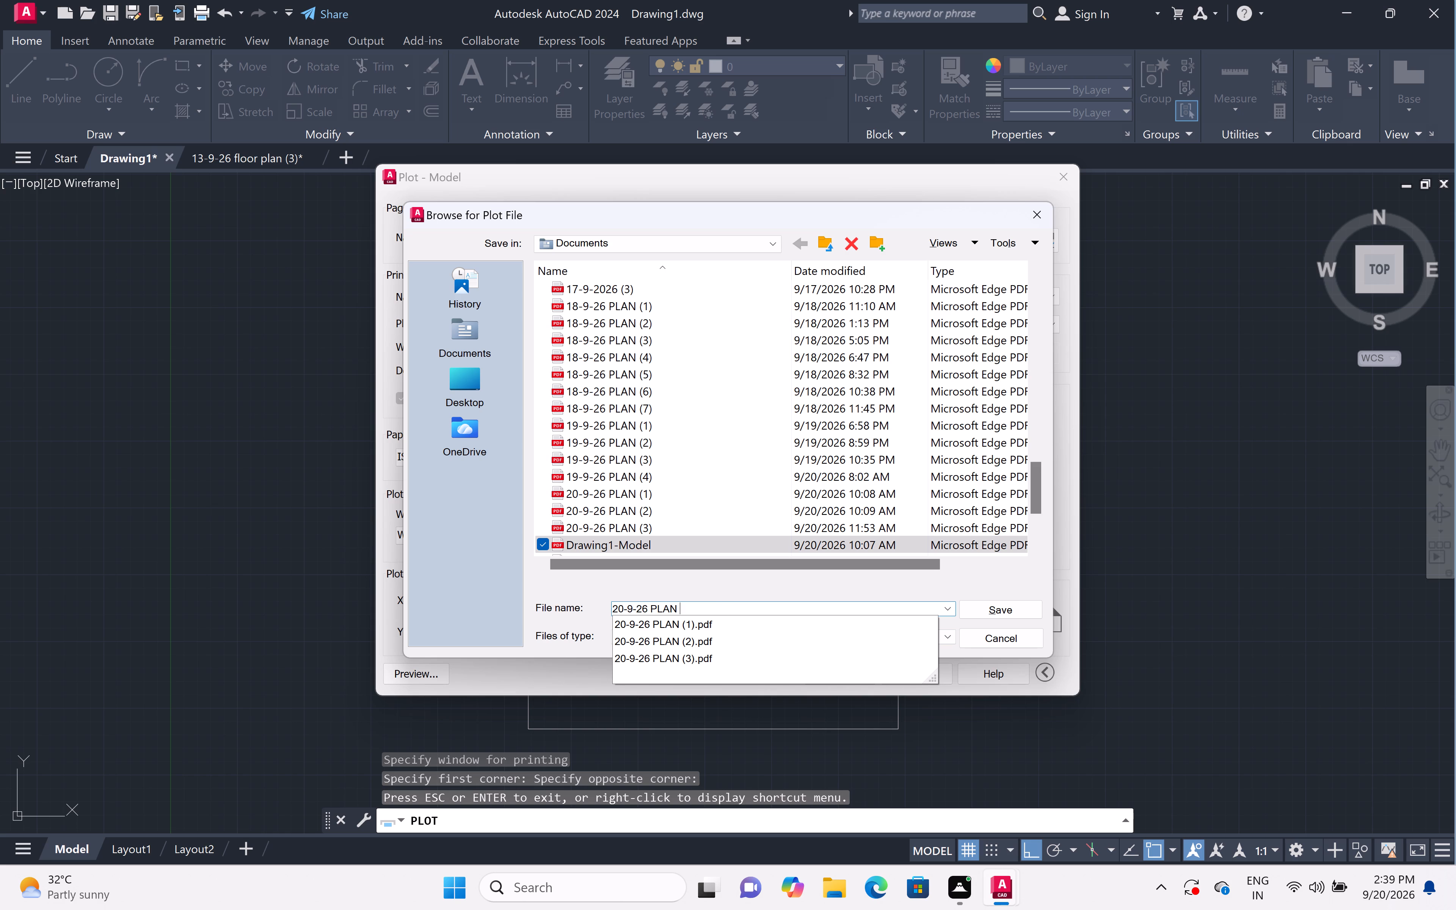
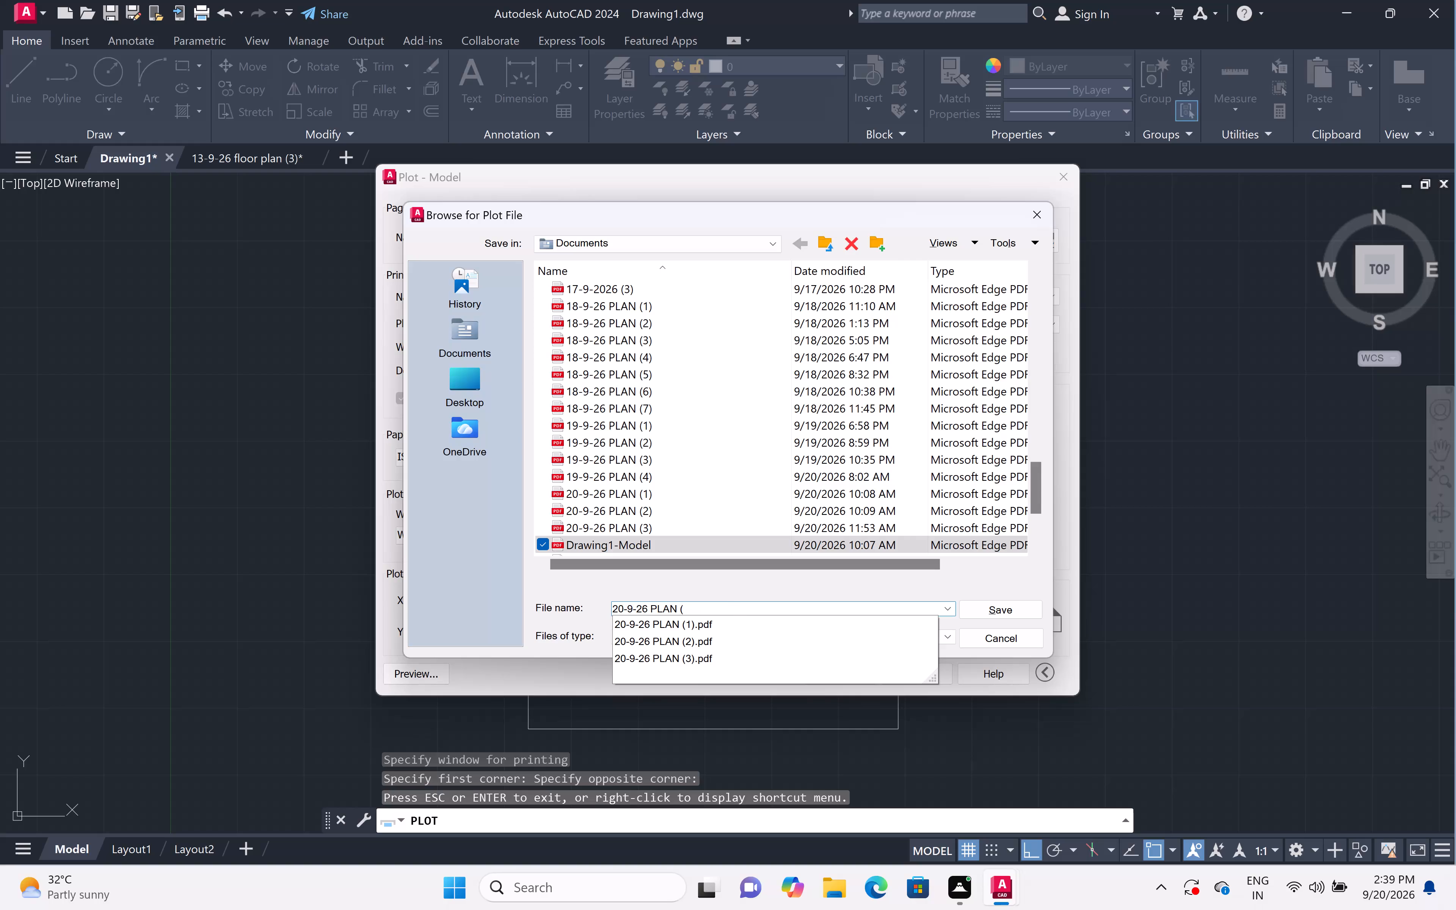
Finish naming the plot file 20-9-26 PLAN (4), save the PDF in Documents, and close its preview in the browser.
key("4")
key("shift+parenright")
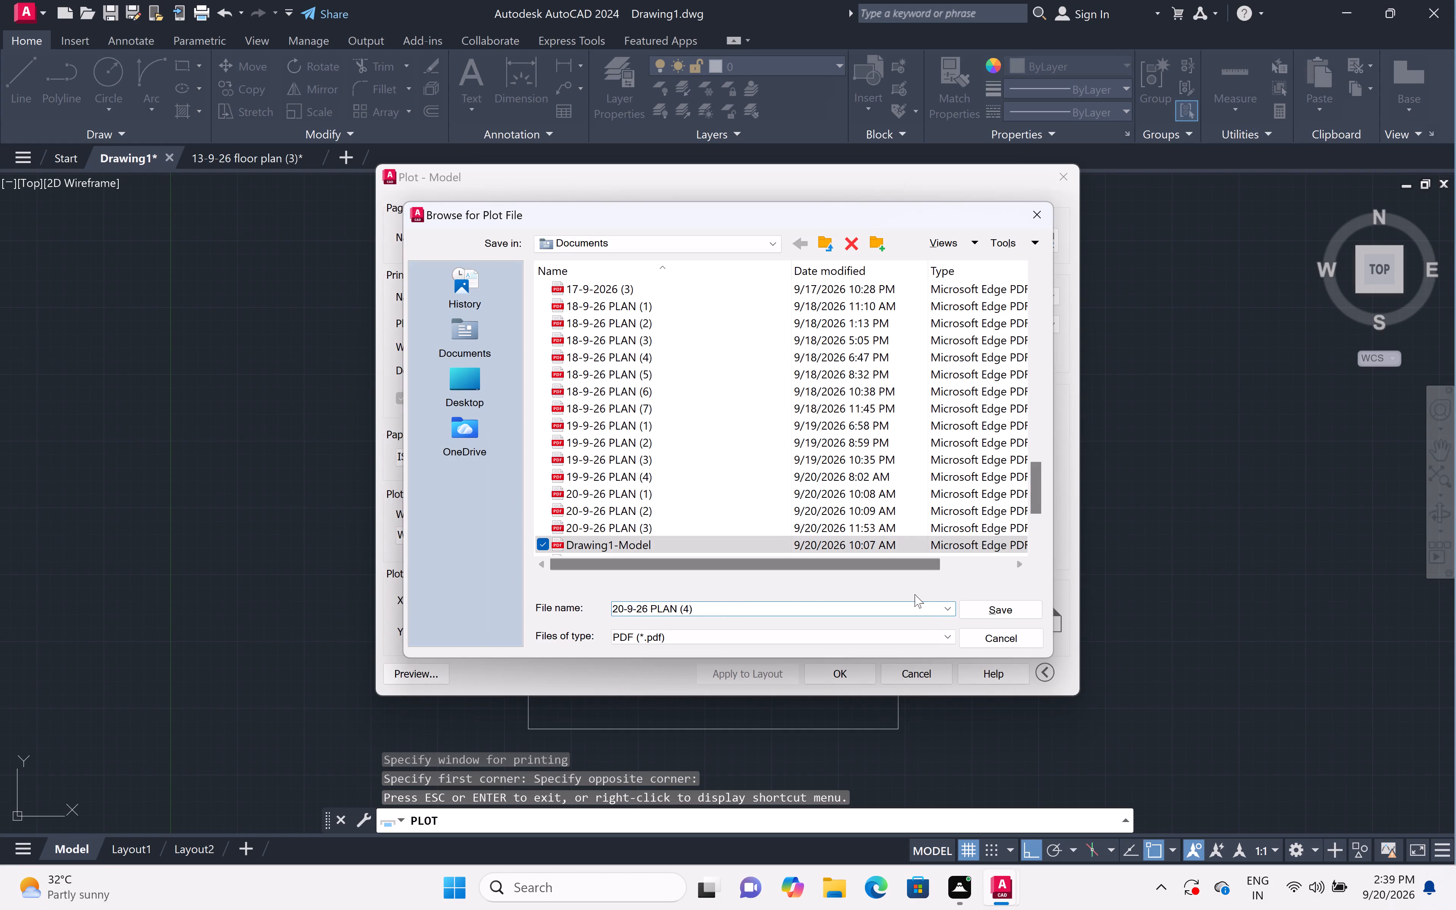
left_click(975, 601)
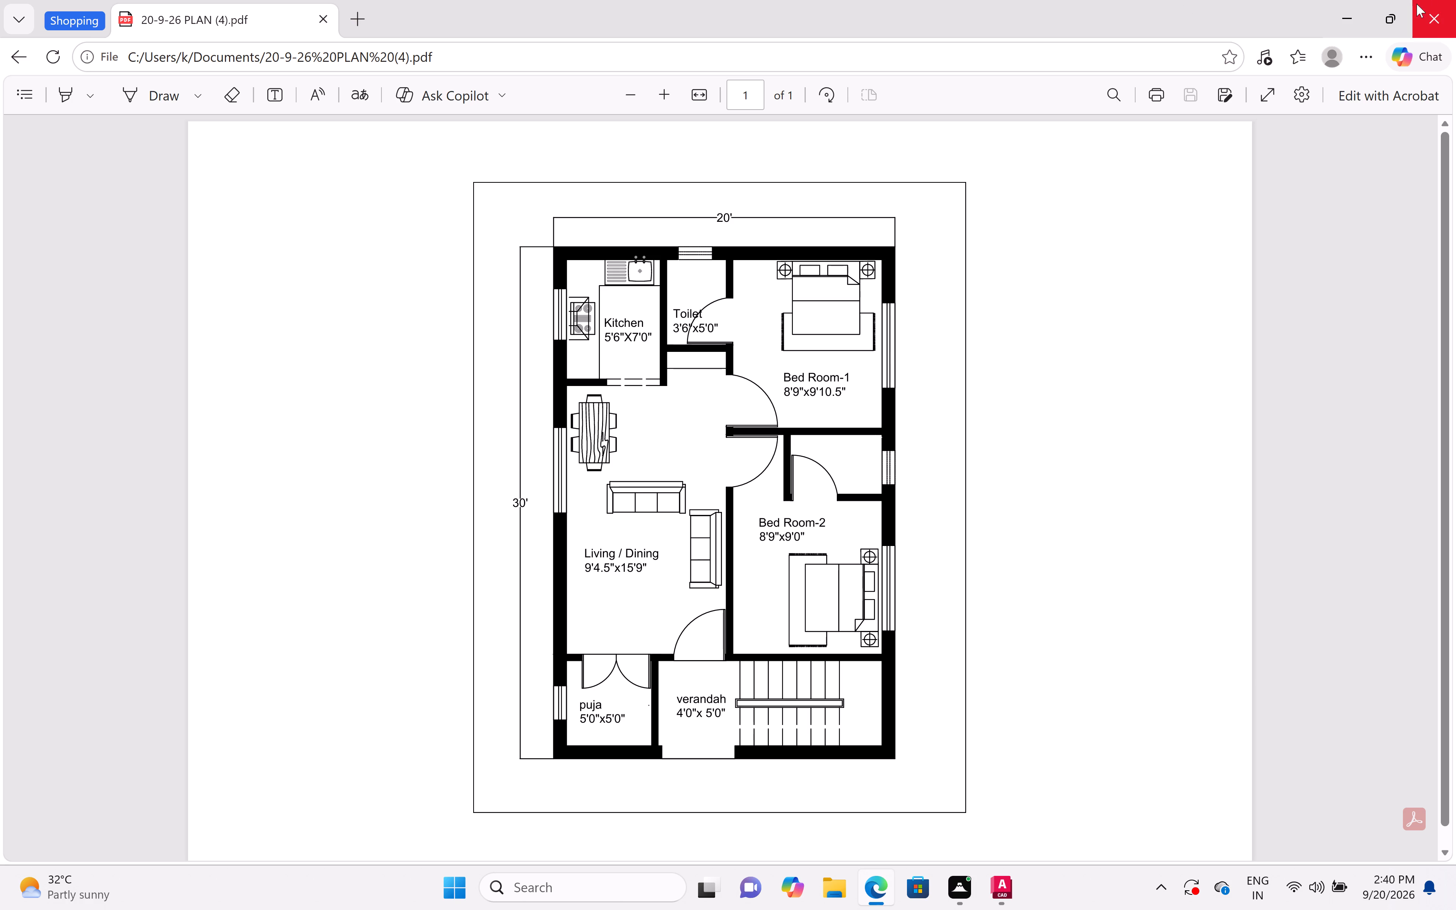
double_click(1440, 13)
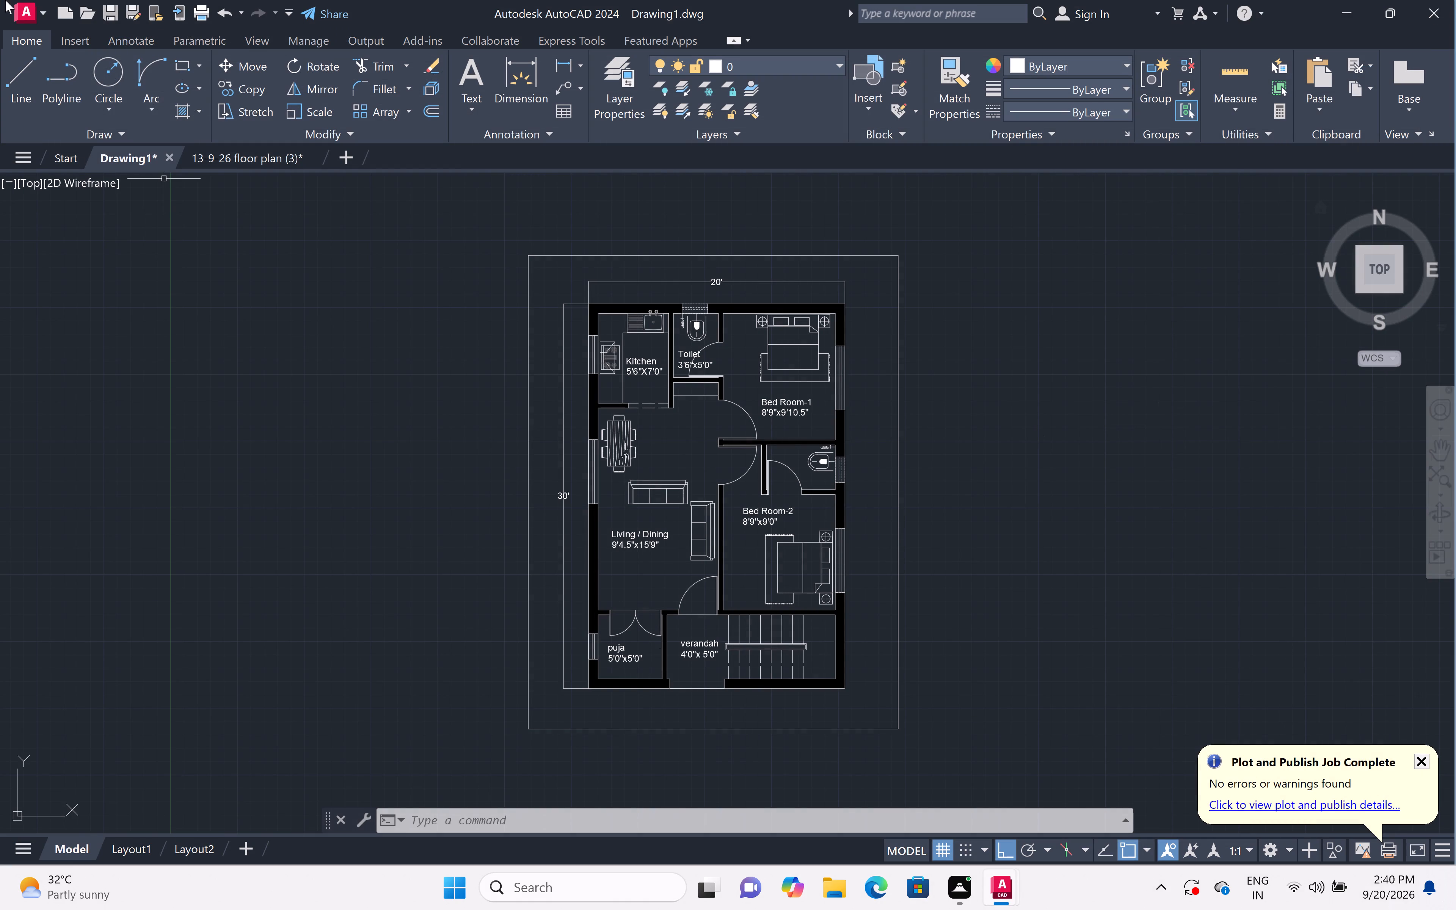
Save the floor plan drawing in Documents as 20-9-26 PLAN (4) in AutoCAD 2018 Drawing format.
left_click(19, 8)
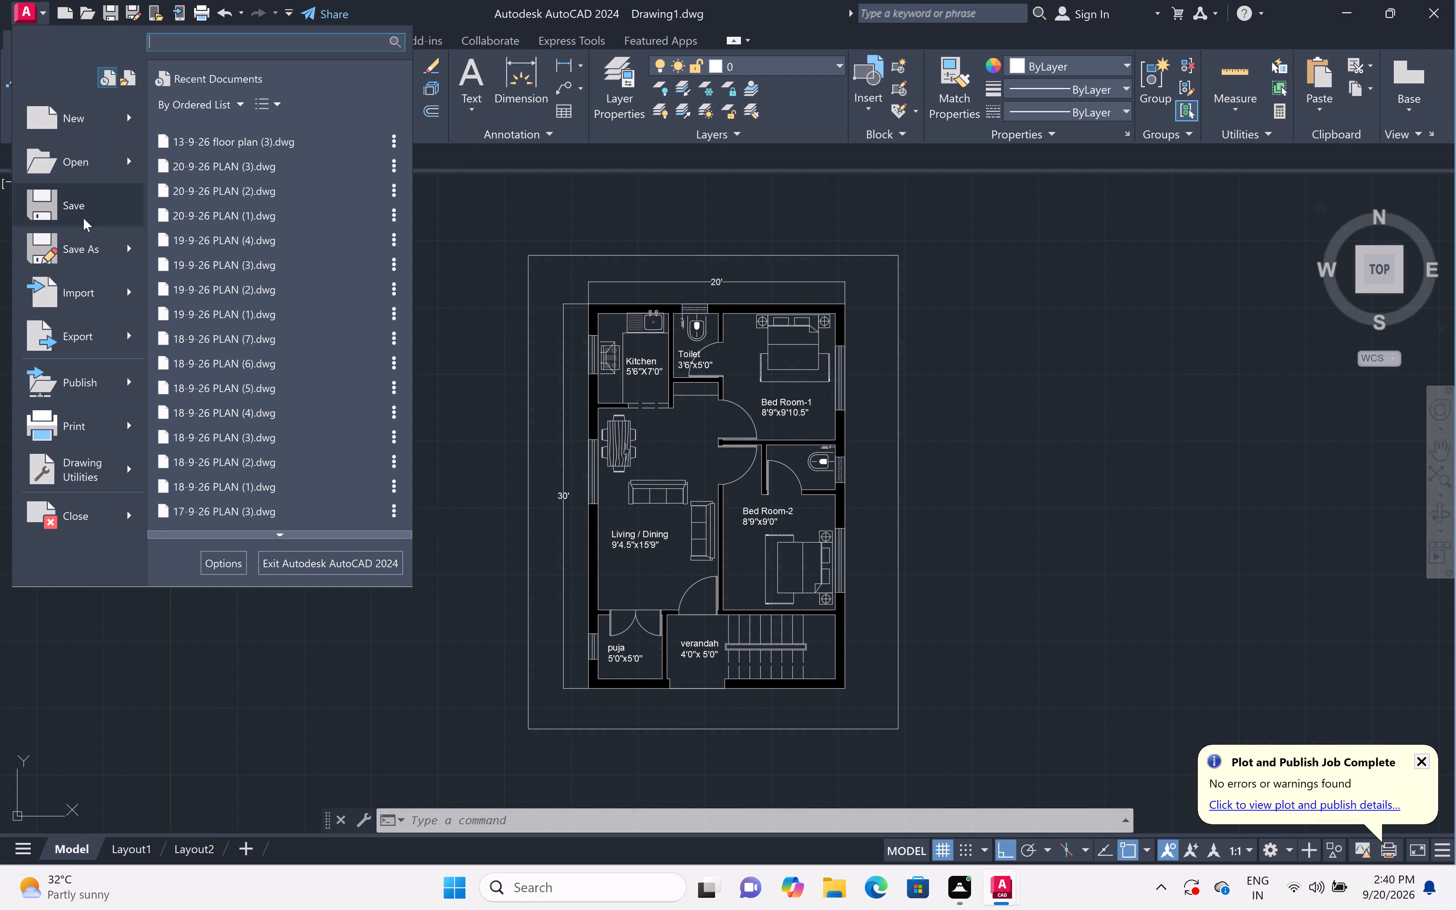
left_click(83, 205)
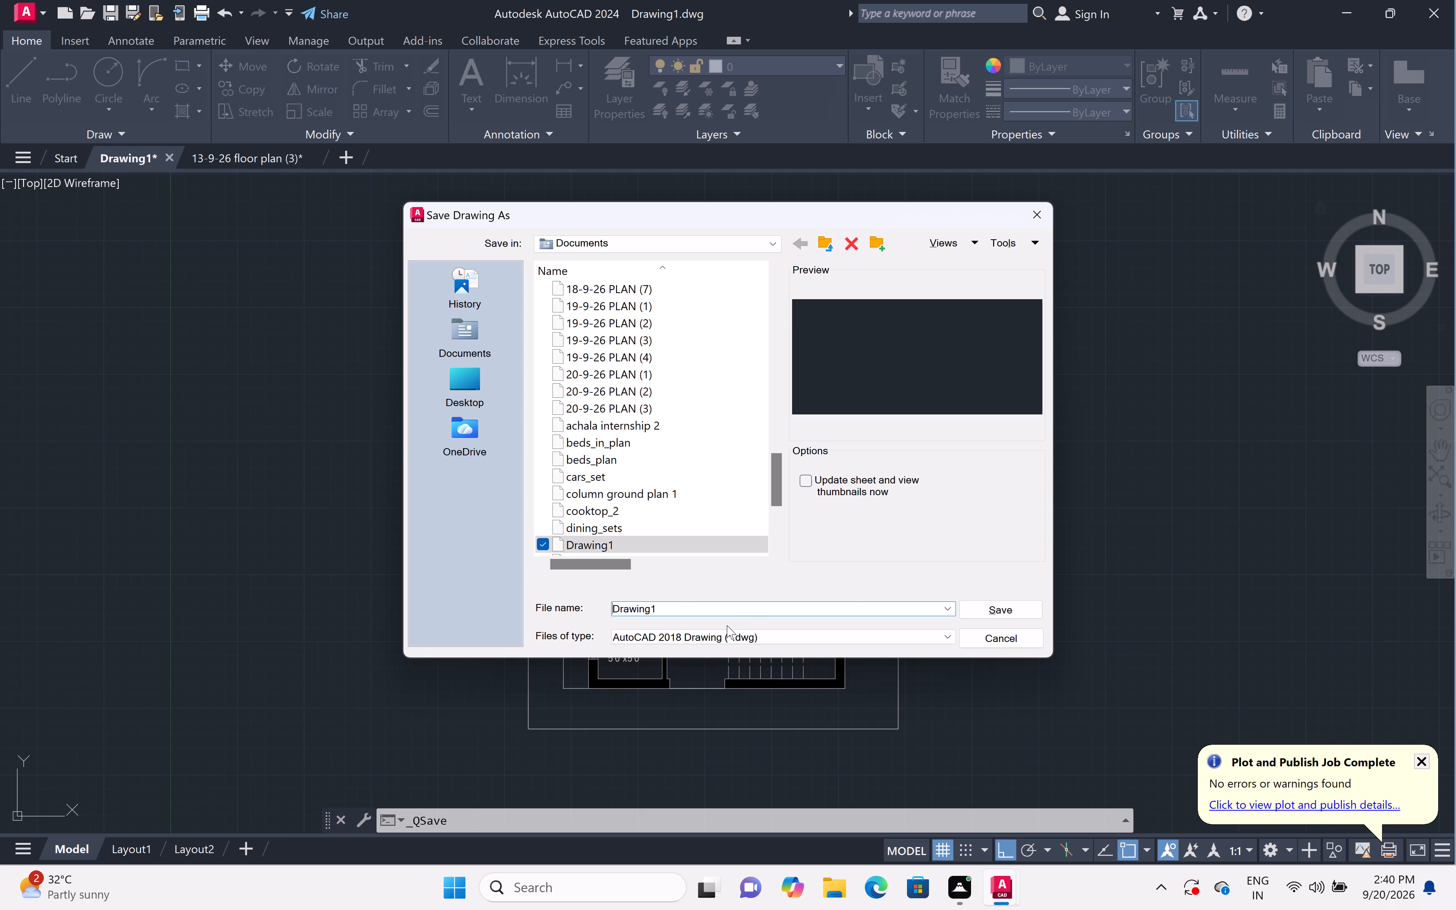
double_click(677, 602)
key("BackSpace")
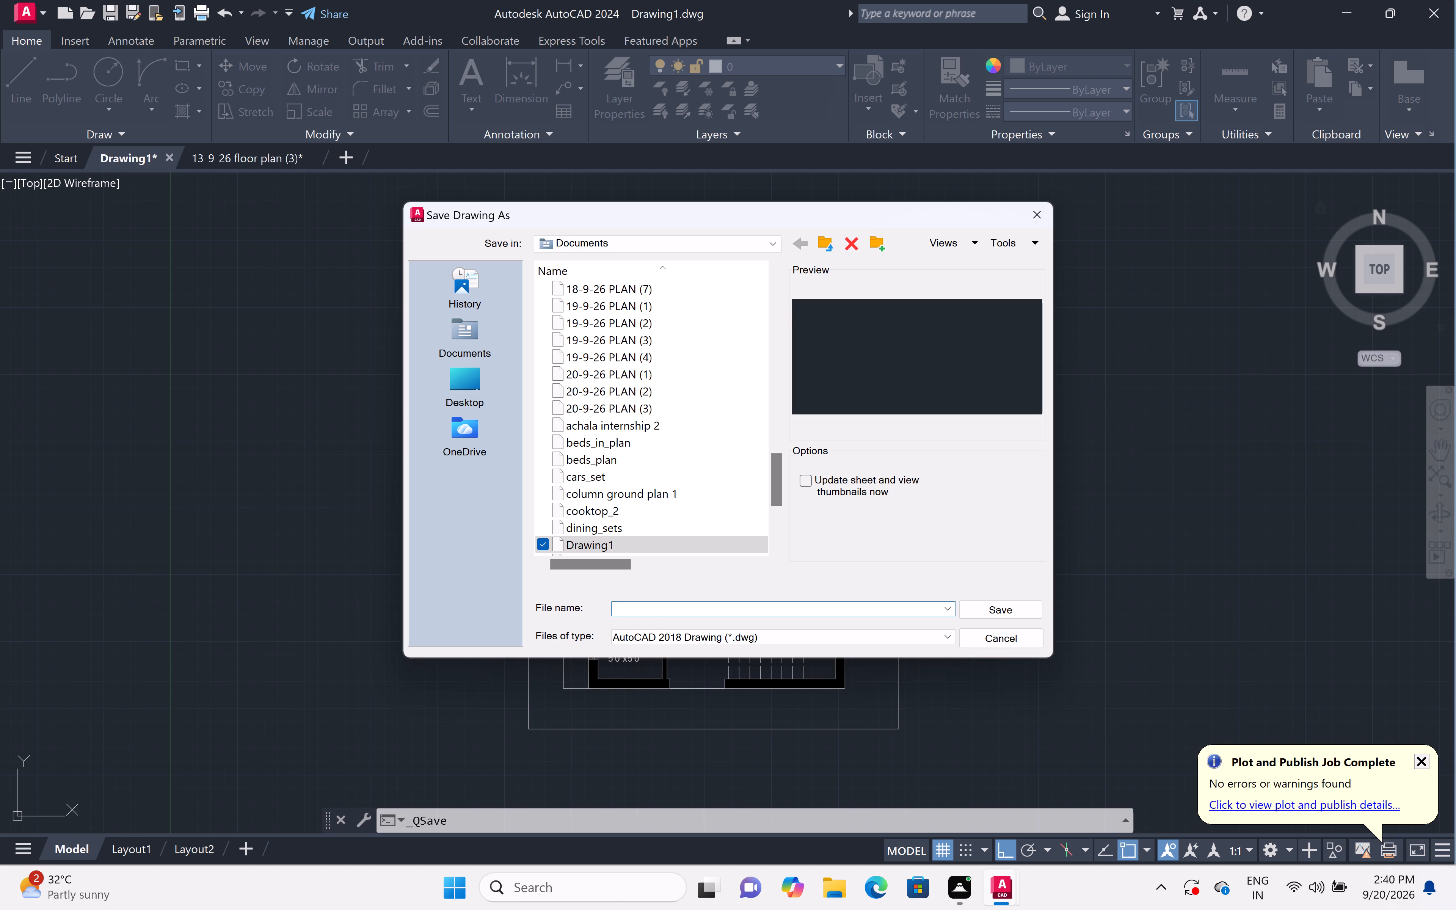
key("2")
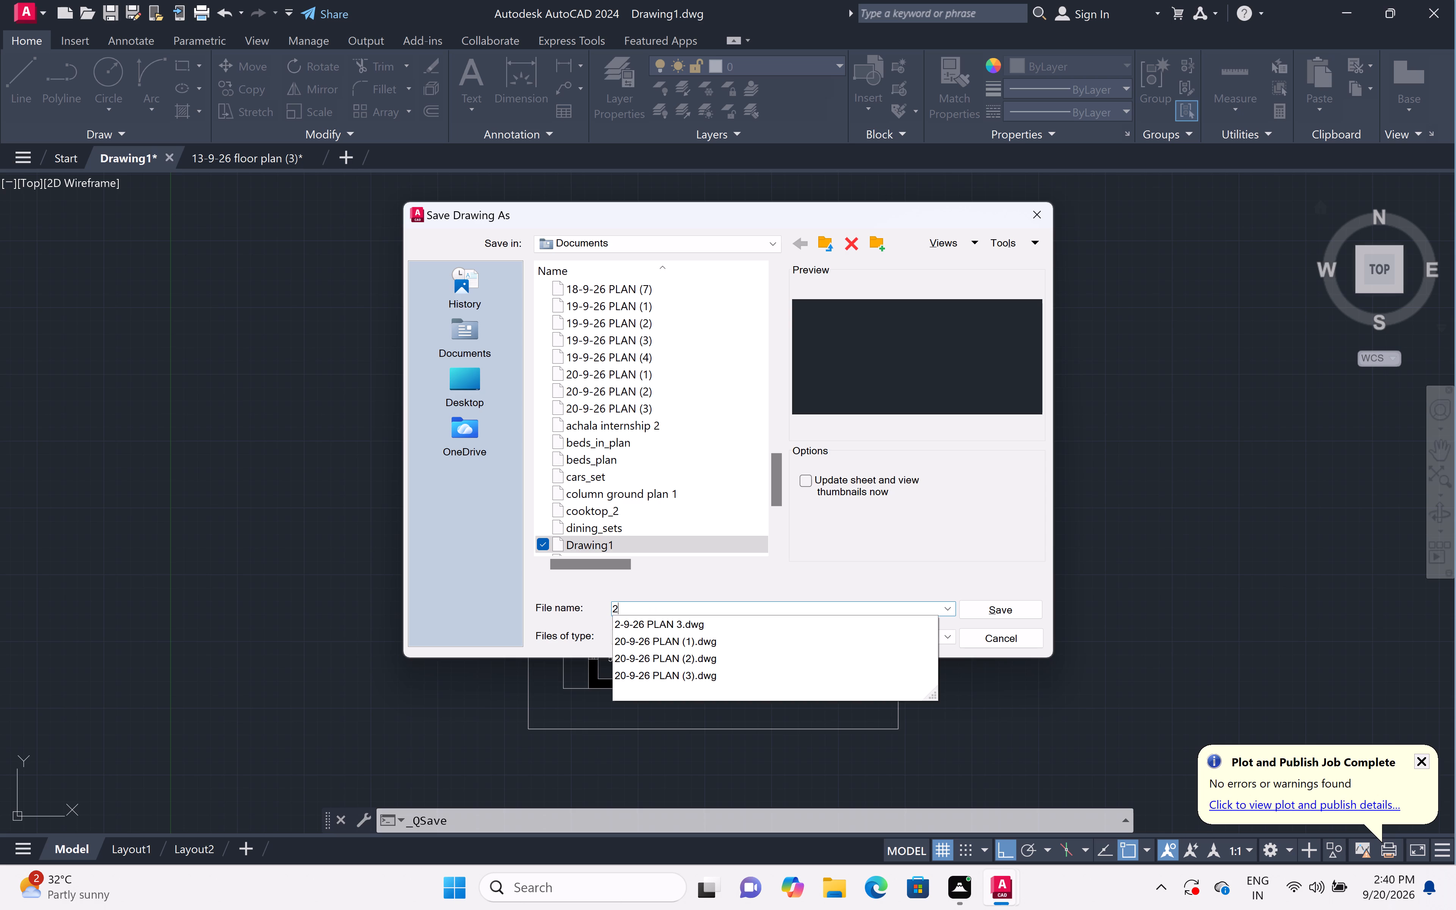
type("0-")
key("9")
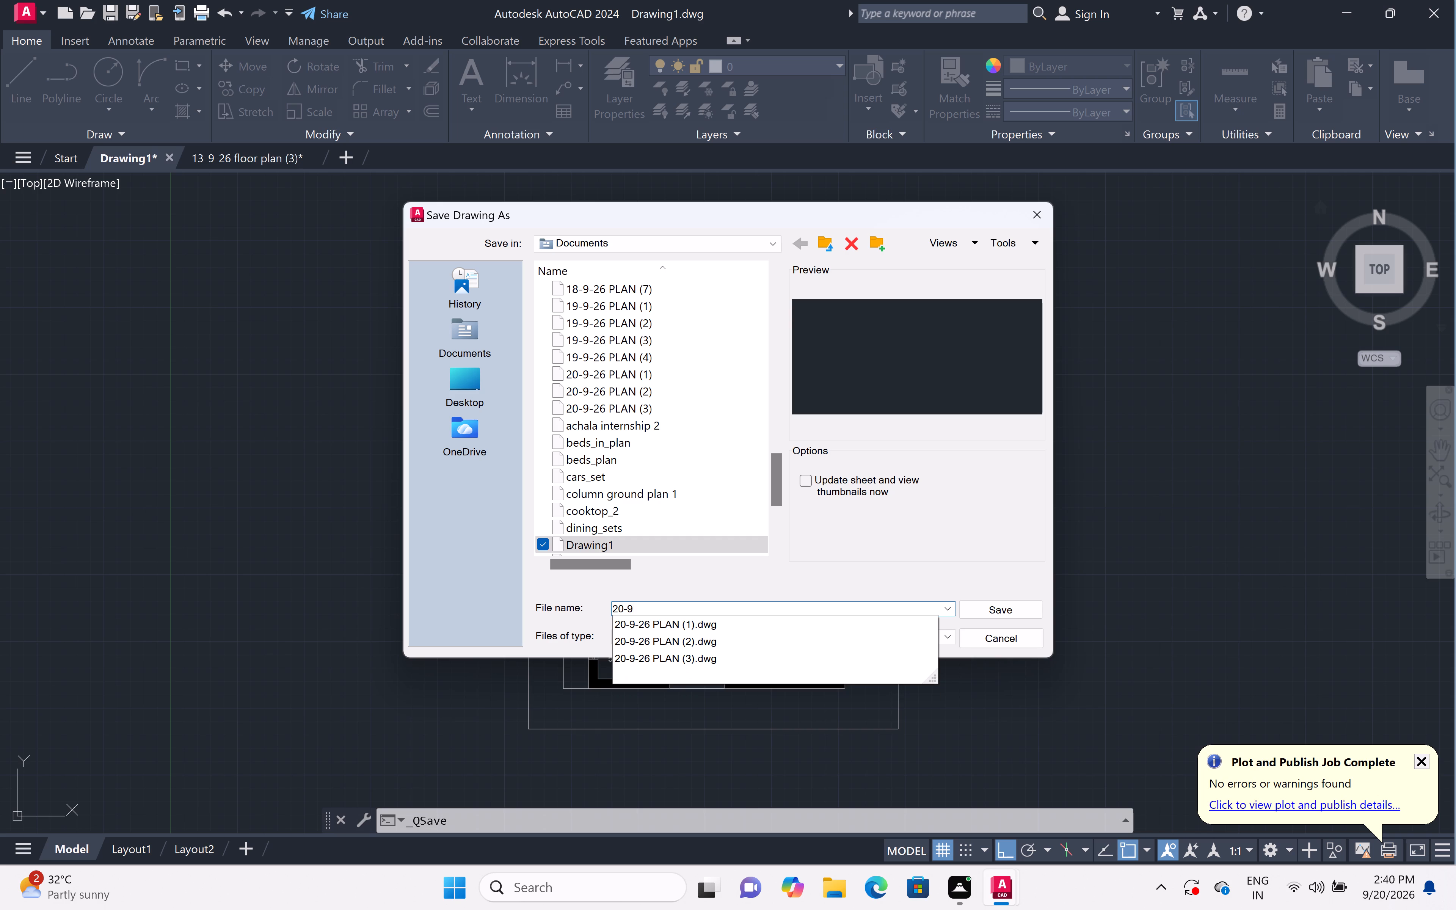
key("minus")
type("26")
key("space")
type("PLAN")
key("space")
key("shift+parenleft")
key("4")
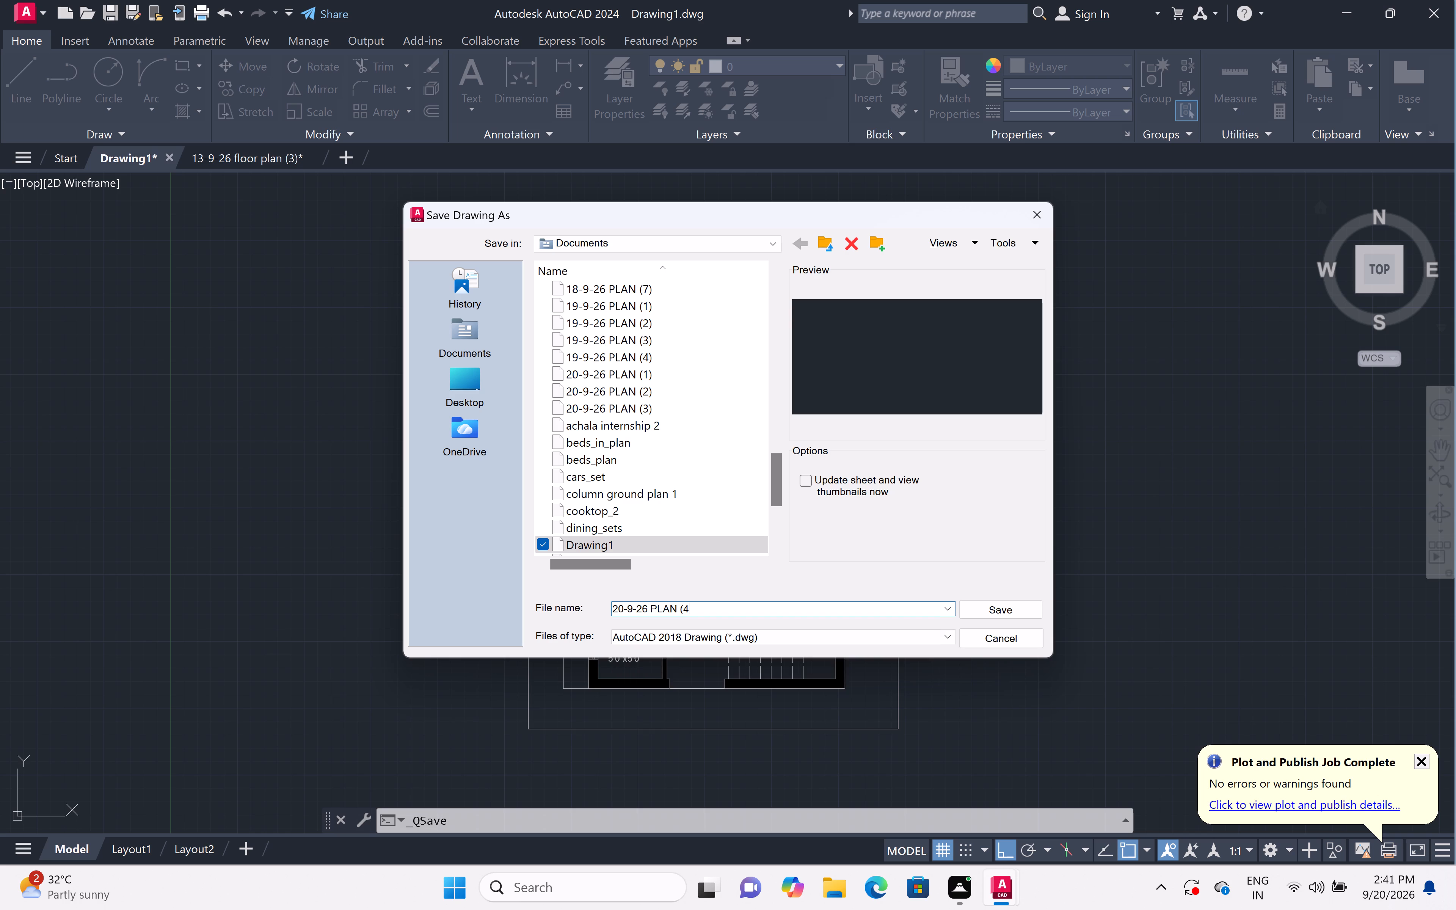
key("shift+parenright")
left_click(988, 606)
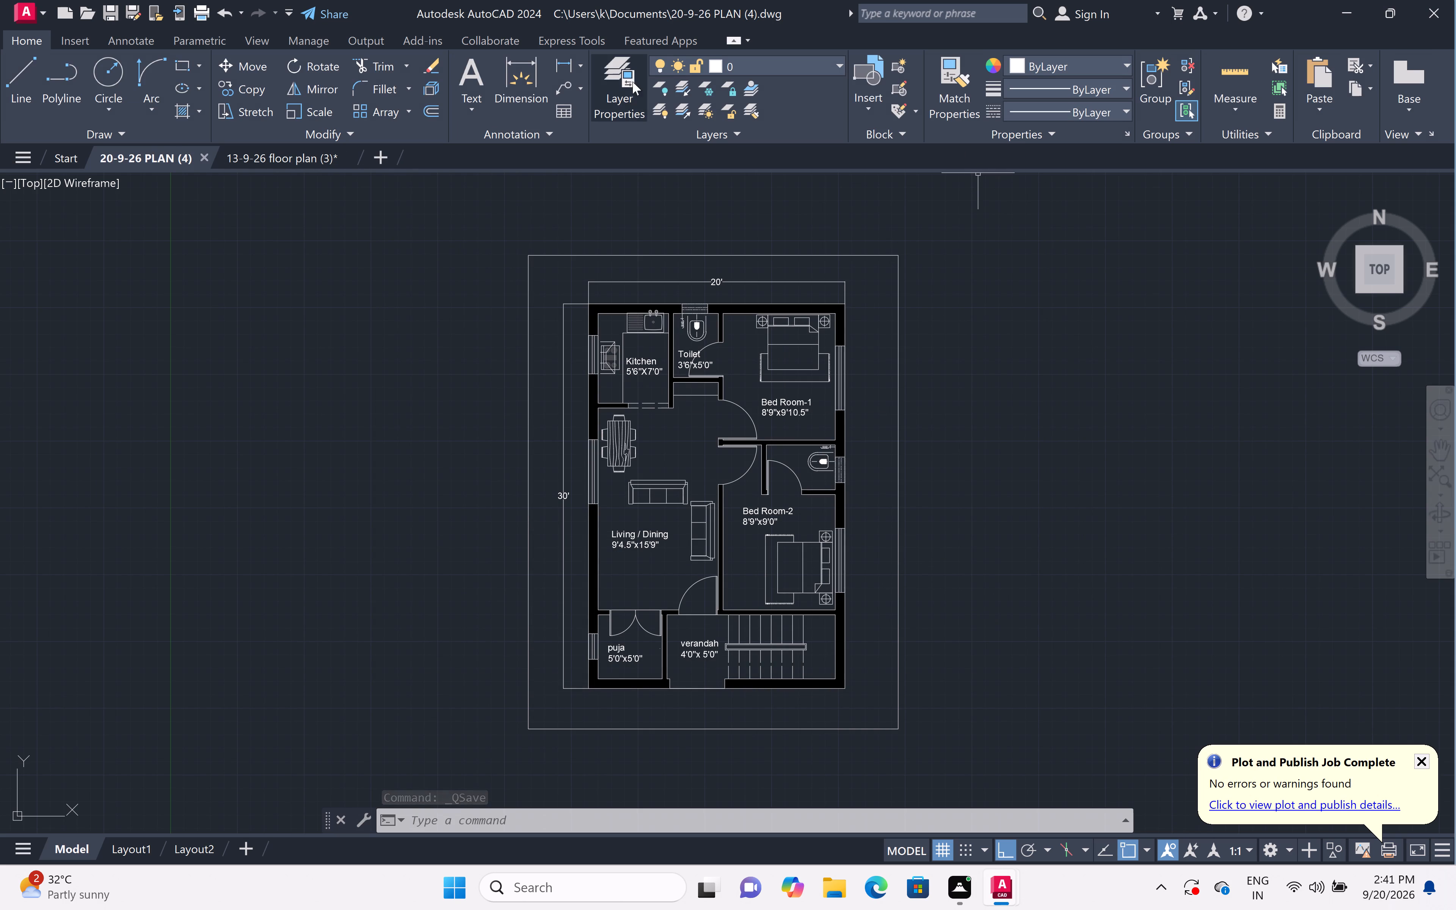
Exit AutoCAD, saving the changes to 13-9-26 floor plan (3).dwg.
left_click(1431, 11)
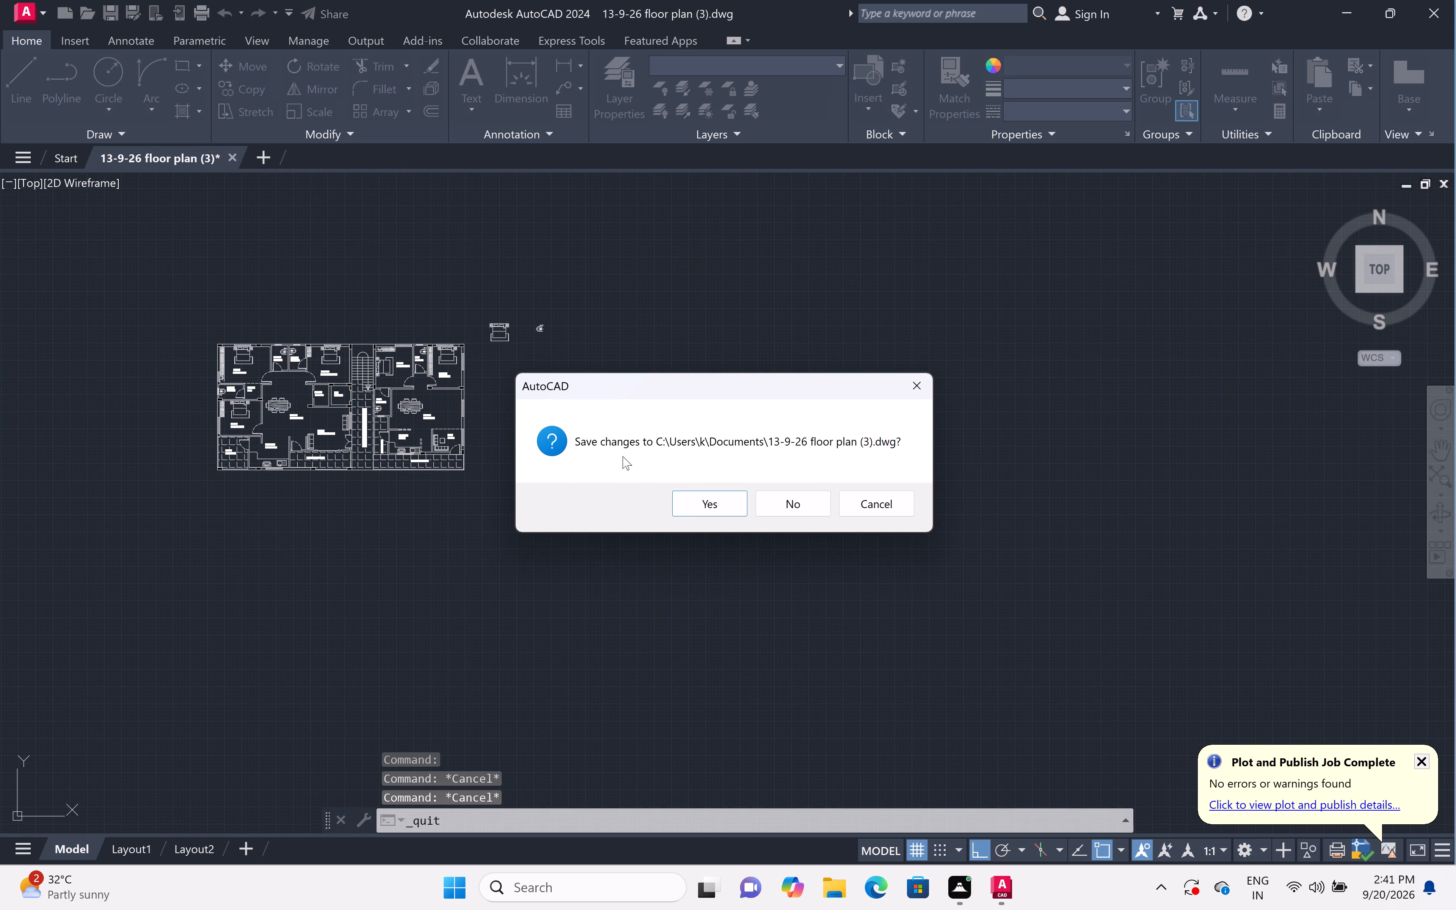
double_click(682, 499)
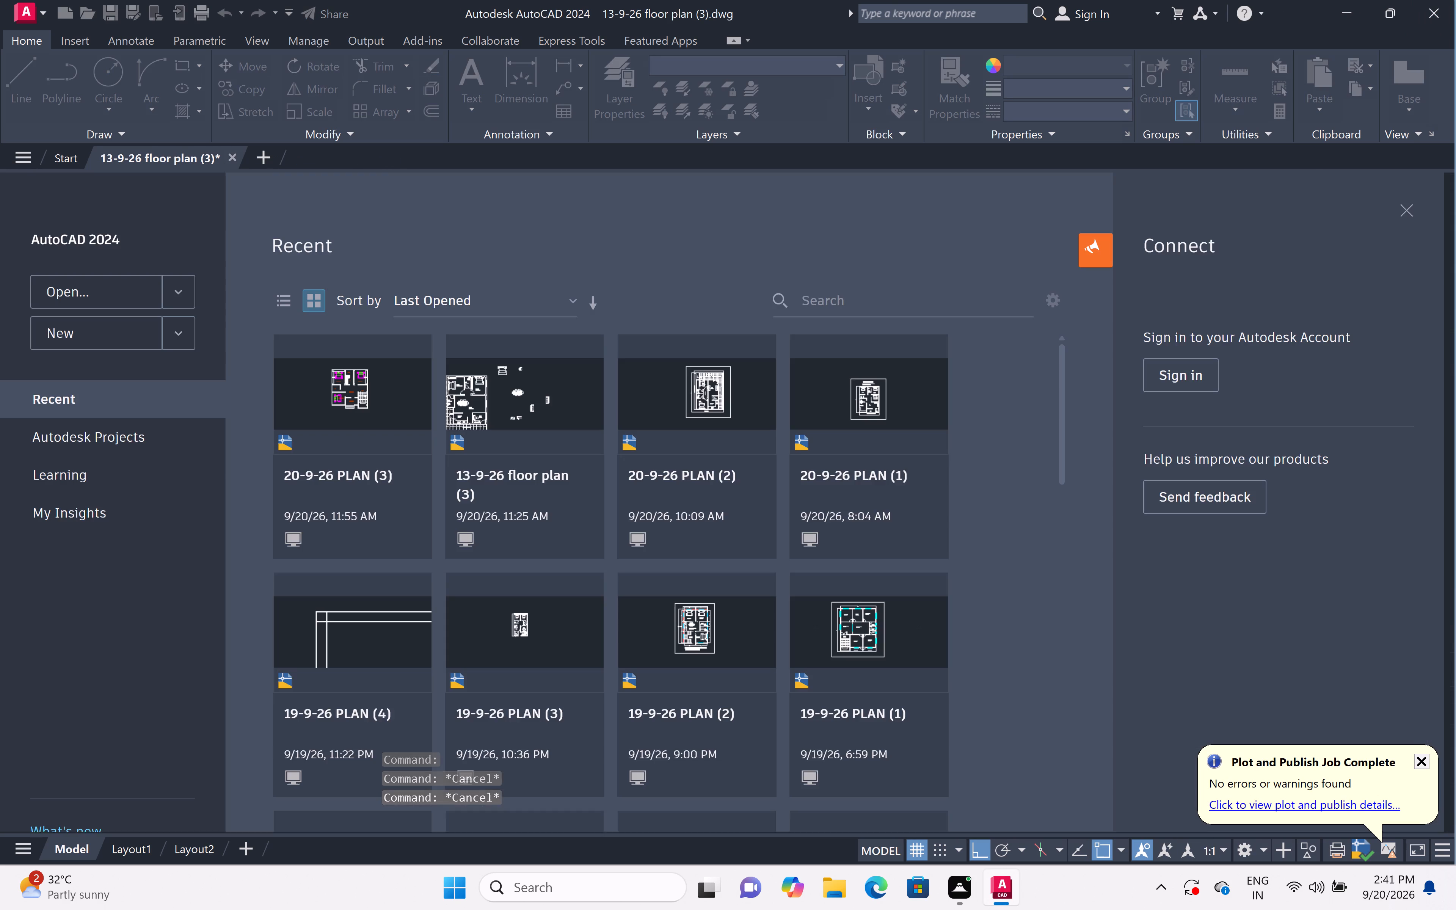